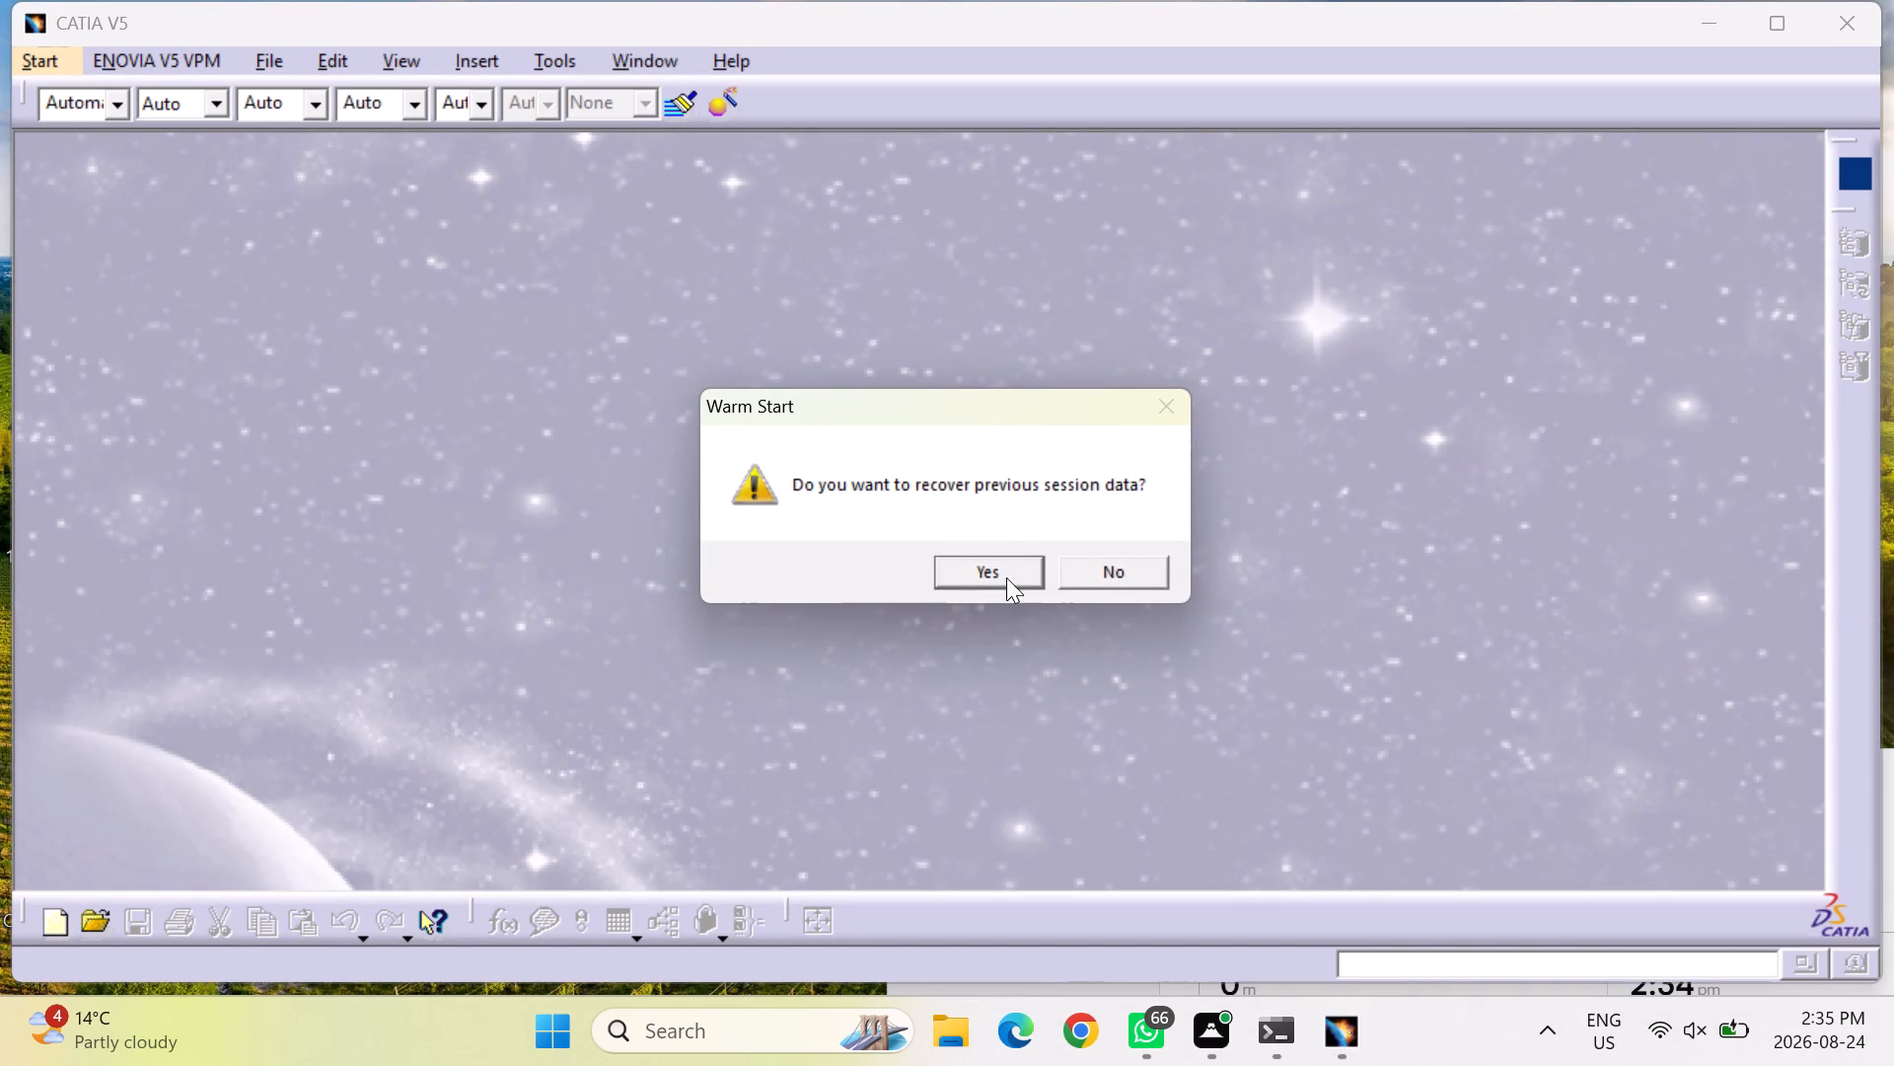
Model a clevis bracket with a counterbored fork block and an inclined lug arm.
Decline recovery of the previous session data and close the default Product1 document.
{"action": "left_click", "coordinate": [1107, 574]}
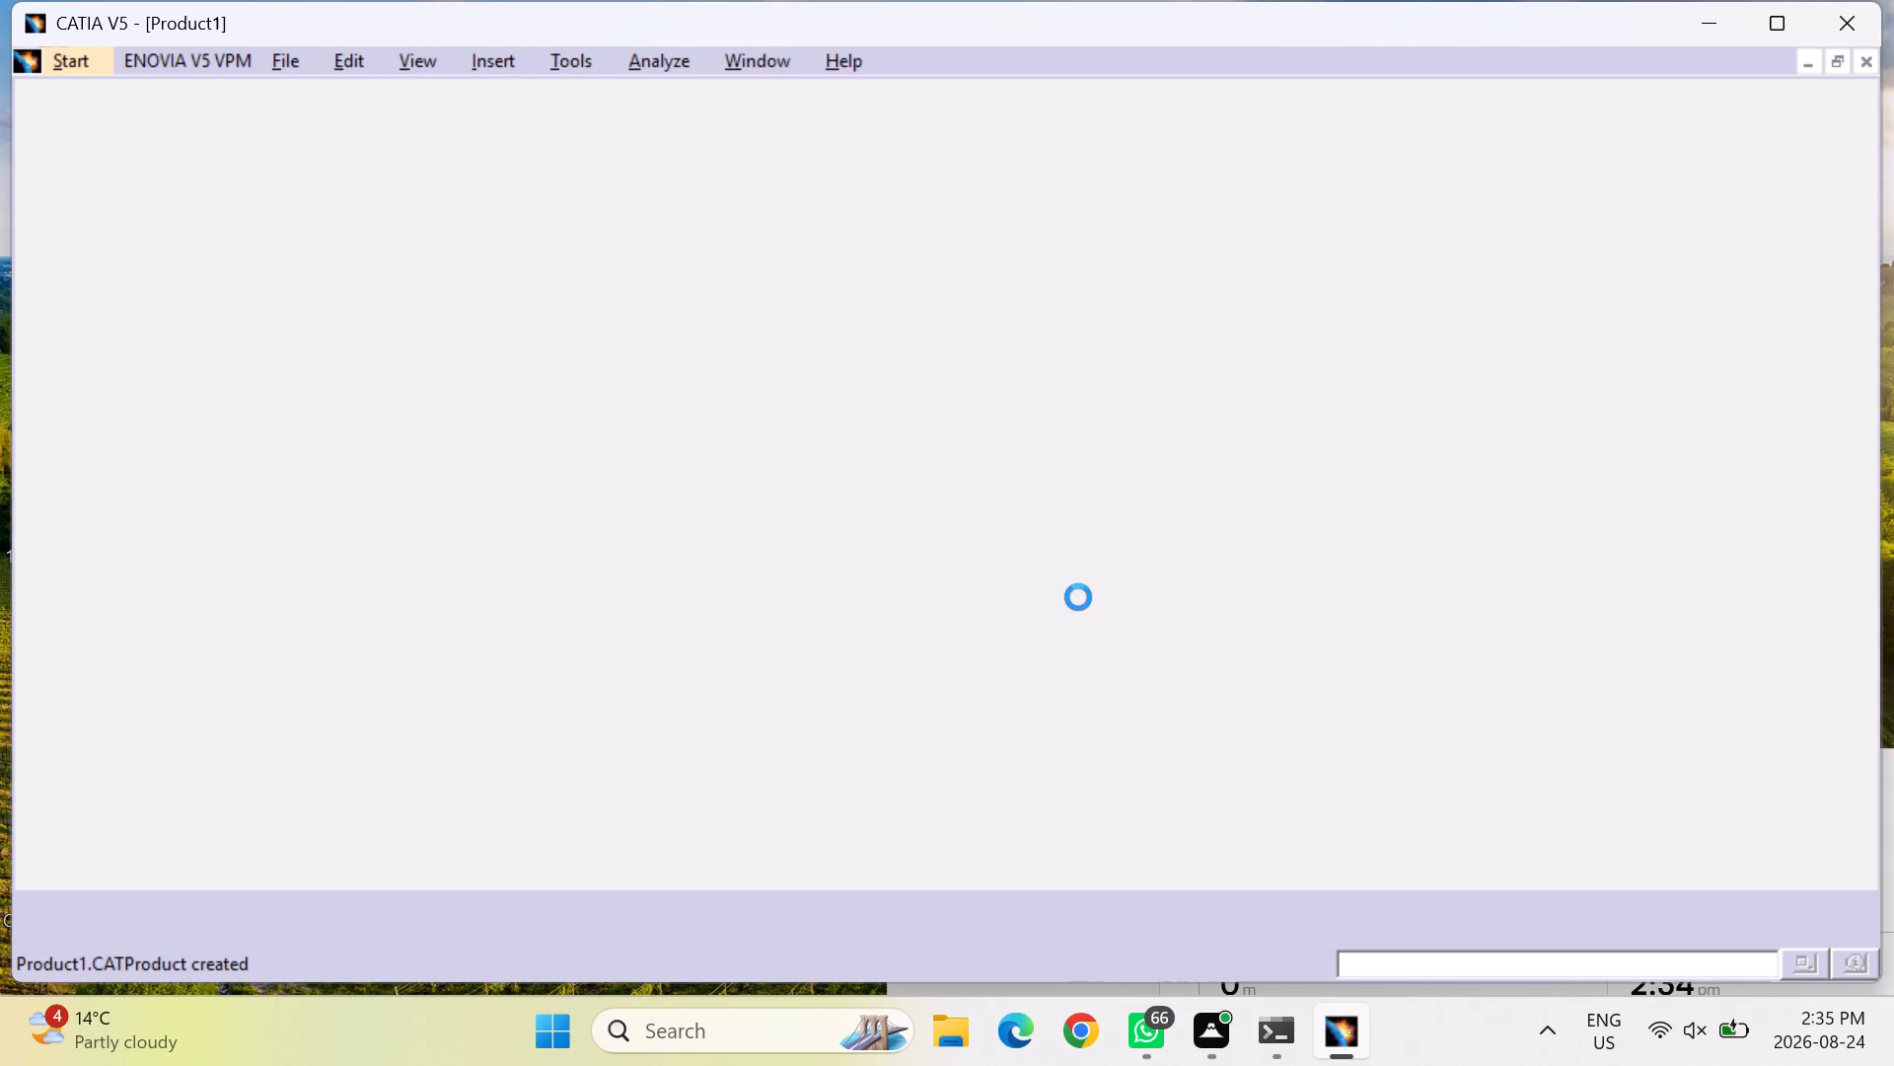
{"action": "scroll", "coordinate": [780, 178], "scroll_direction": "down", "scroll_amount": 1}
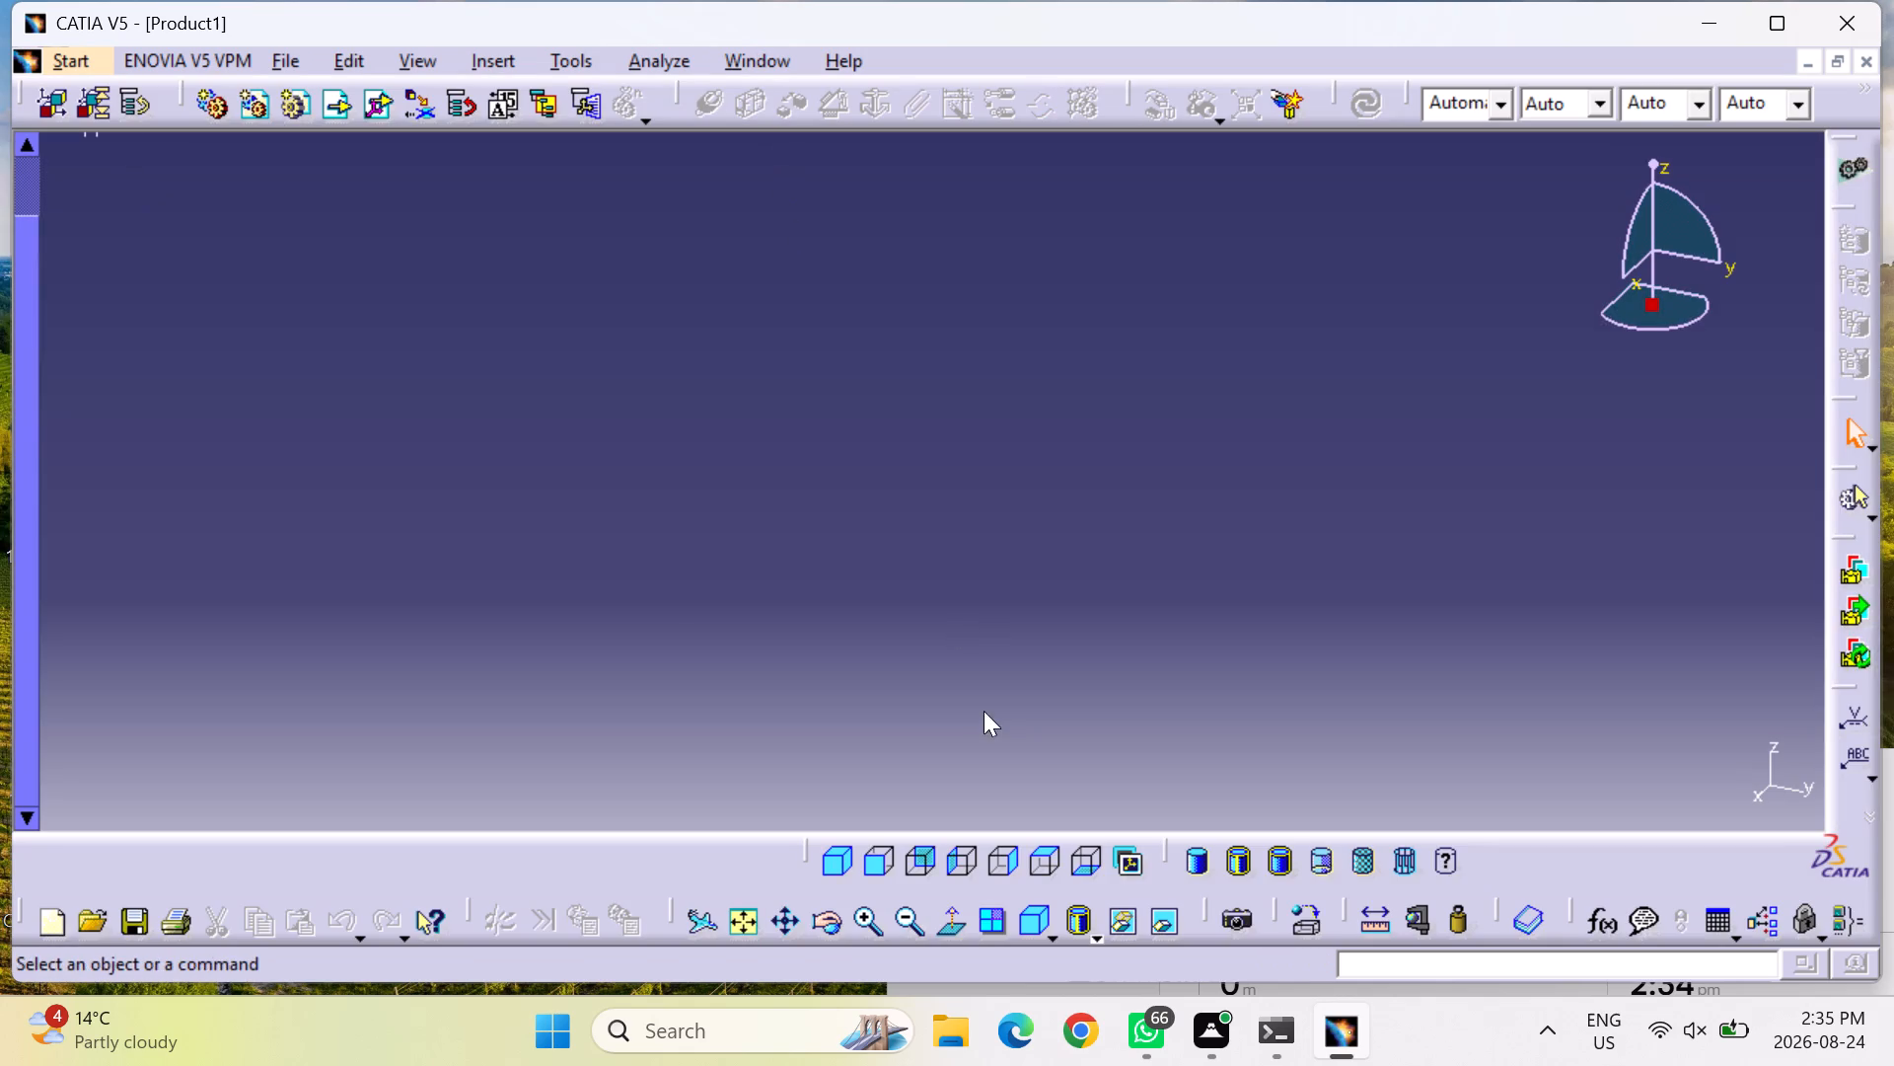
{"action": "left_click", "coordinate": [1866, 65]}
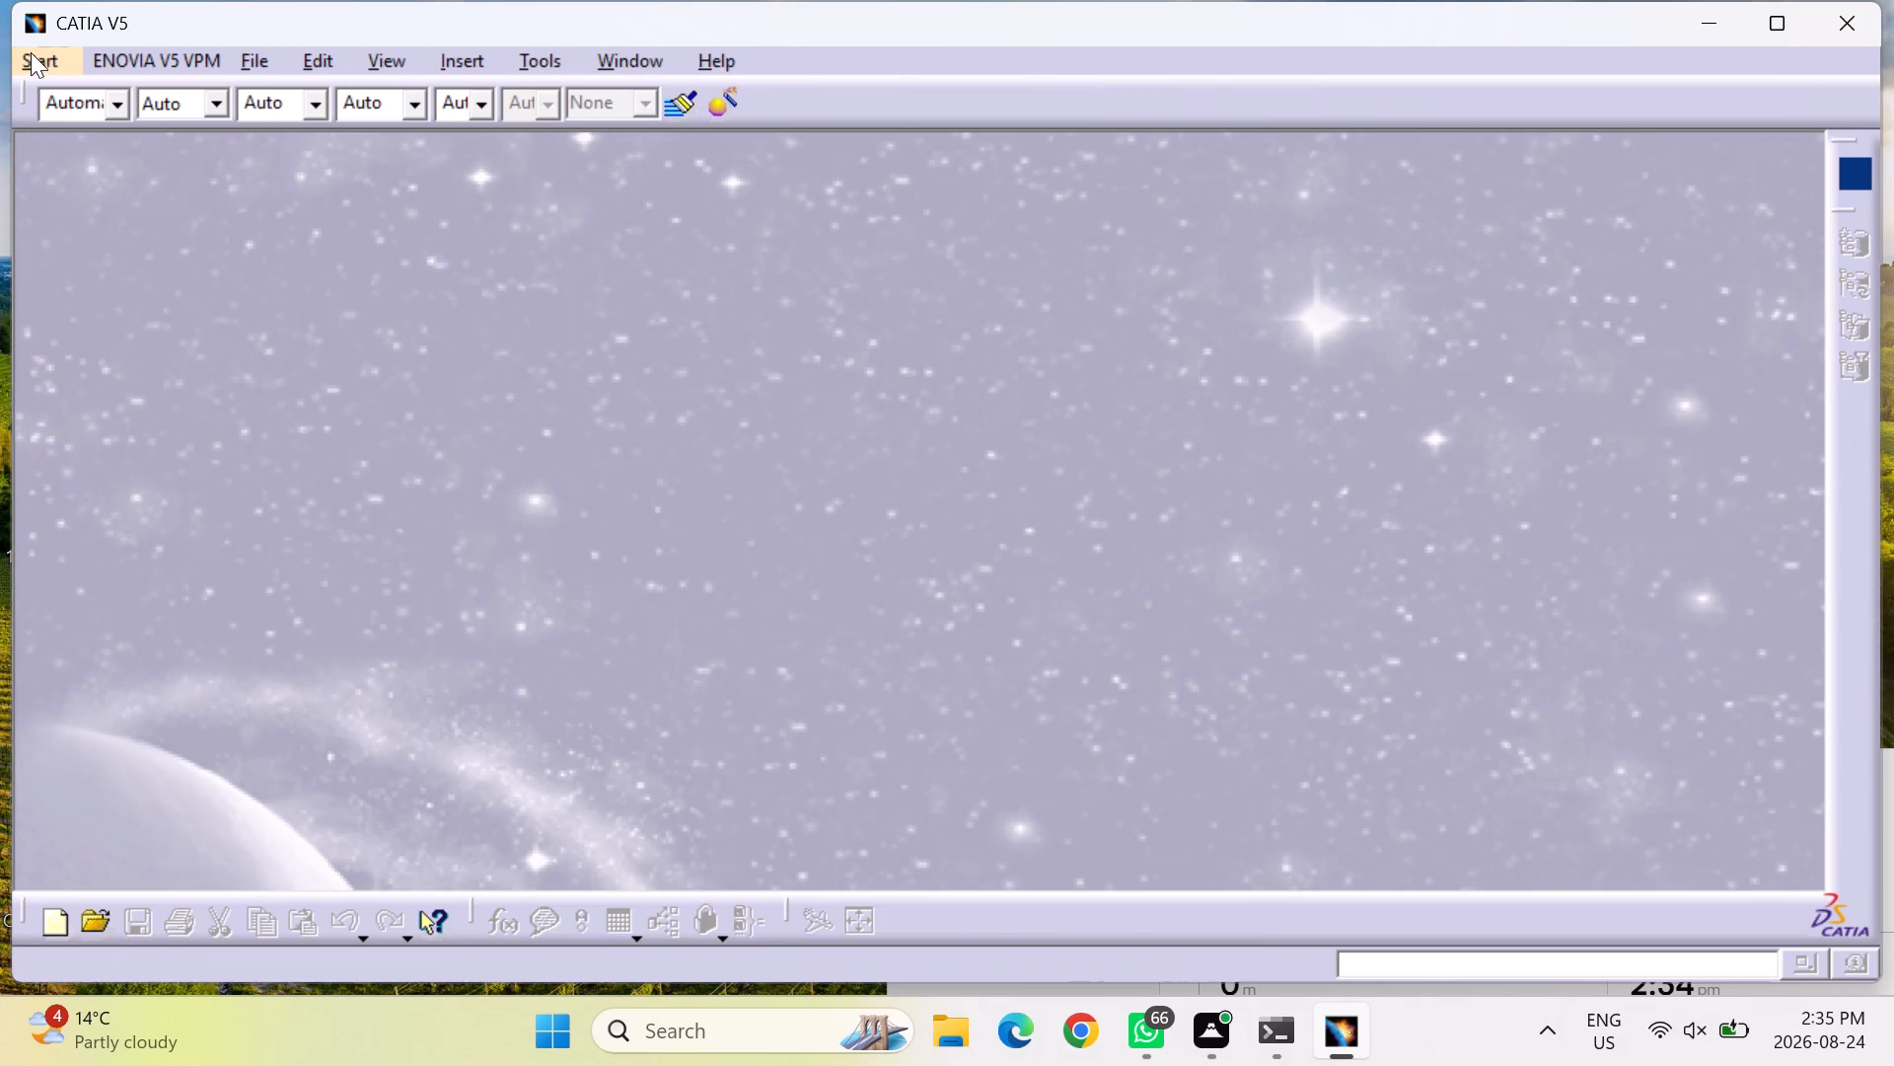
Create a new mechanical design part named Part1 with hybrid design enabled and a geometrical set.
{"action": "left_click", "coordinate": [31, 52]}
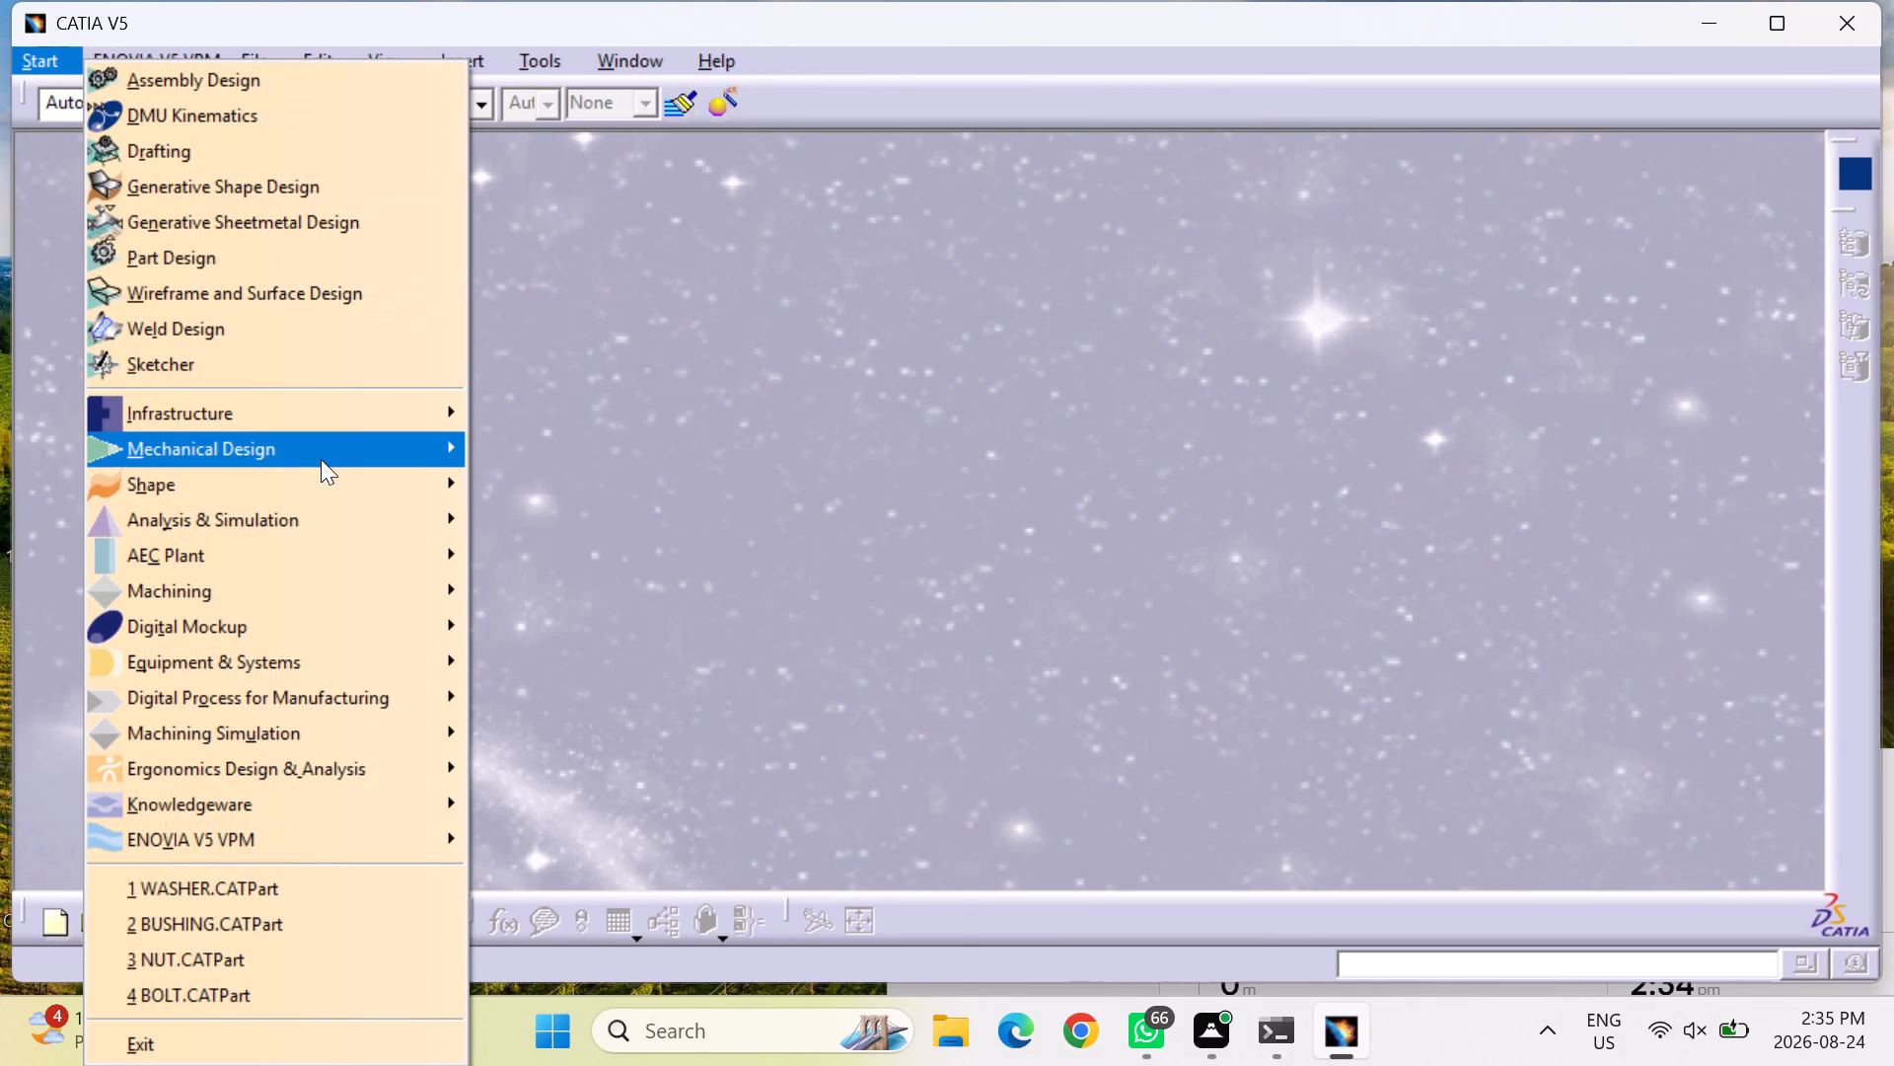
{"action": "left_click", "coordinate": [321, 459]}
{"action": "left_click", "coordinate": [623, 407]}
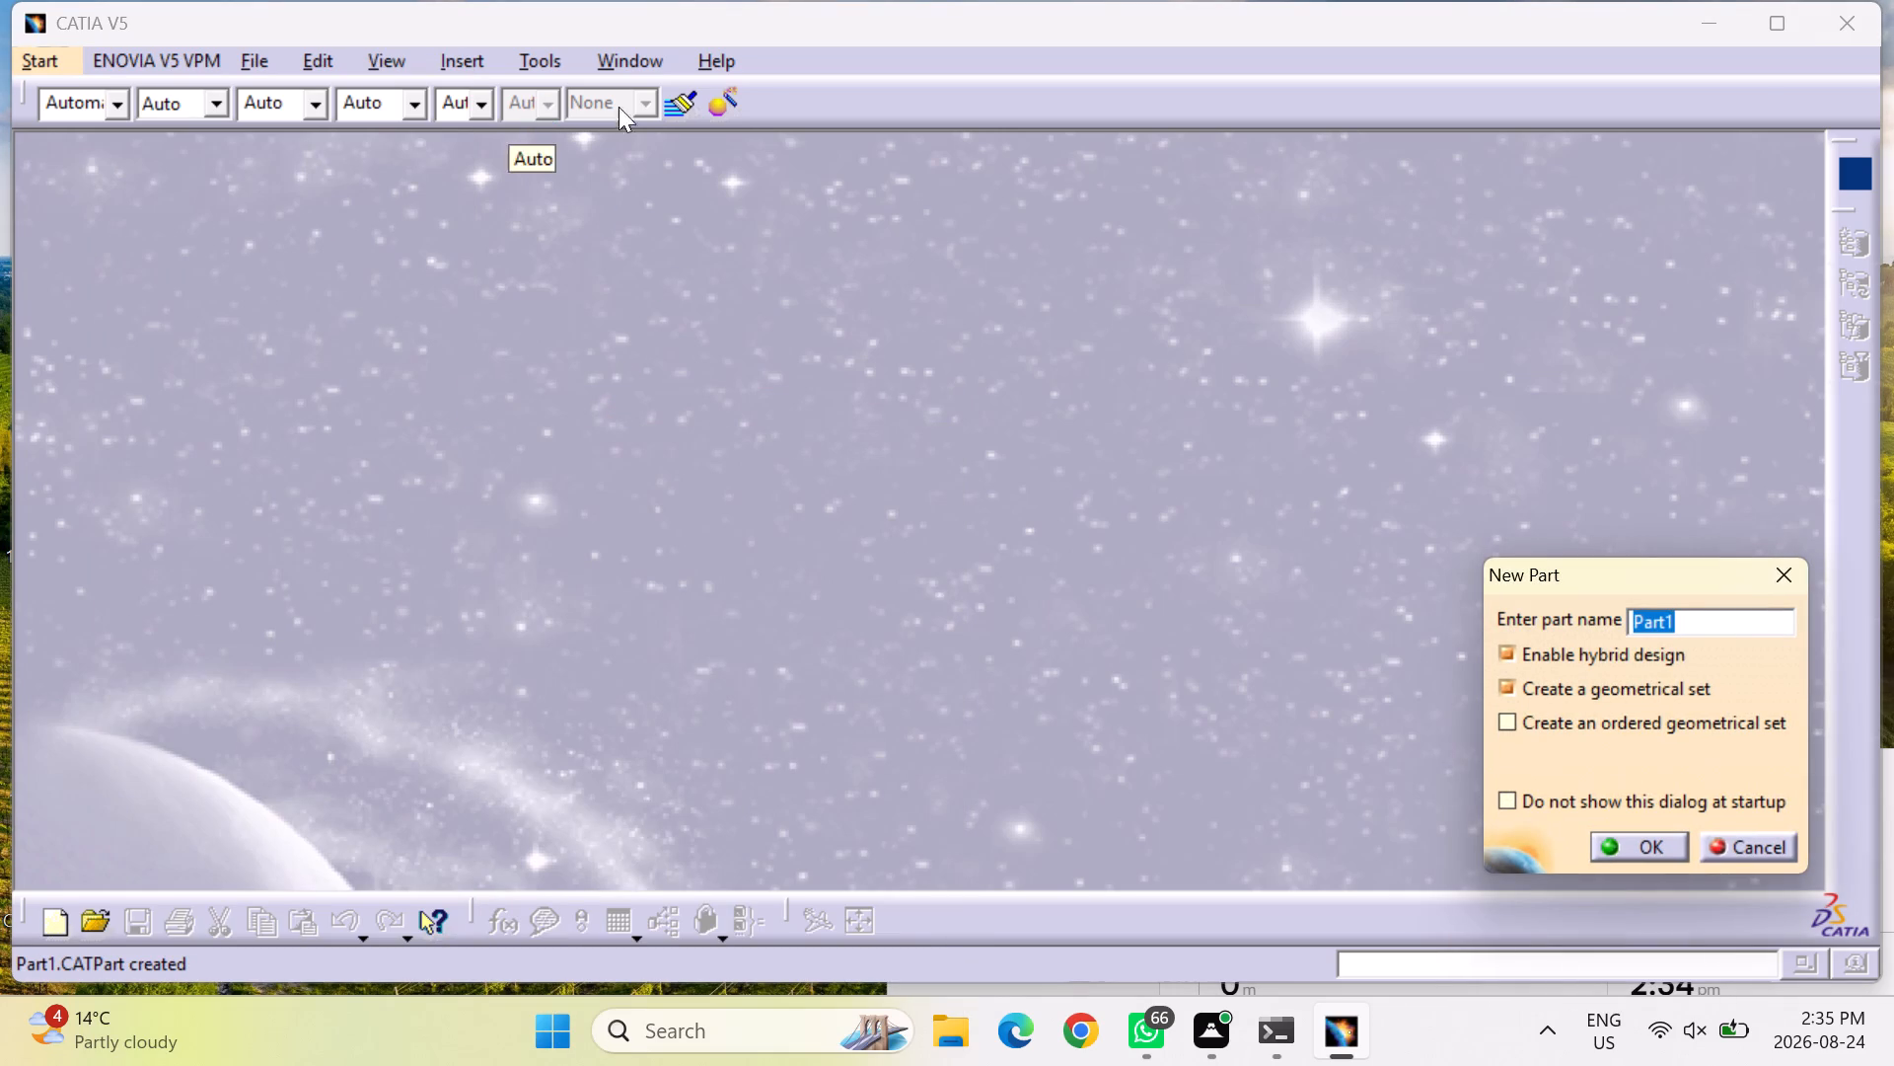
{"action": "left_click", "coordinate": [1676, 850]}
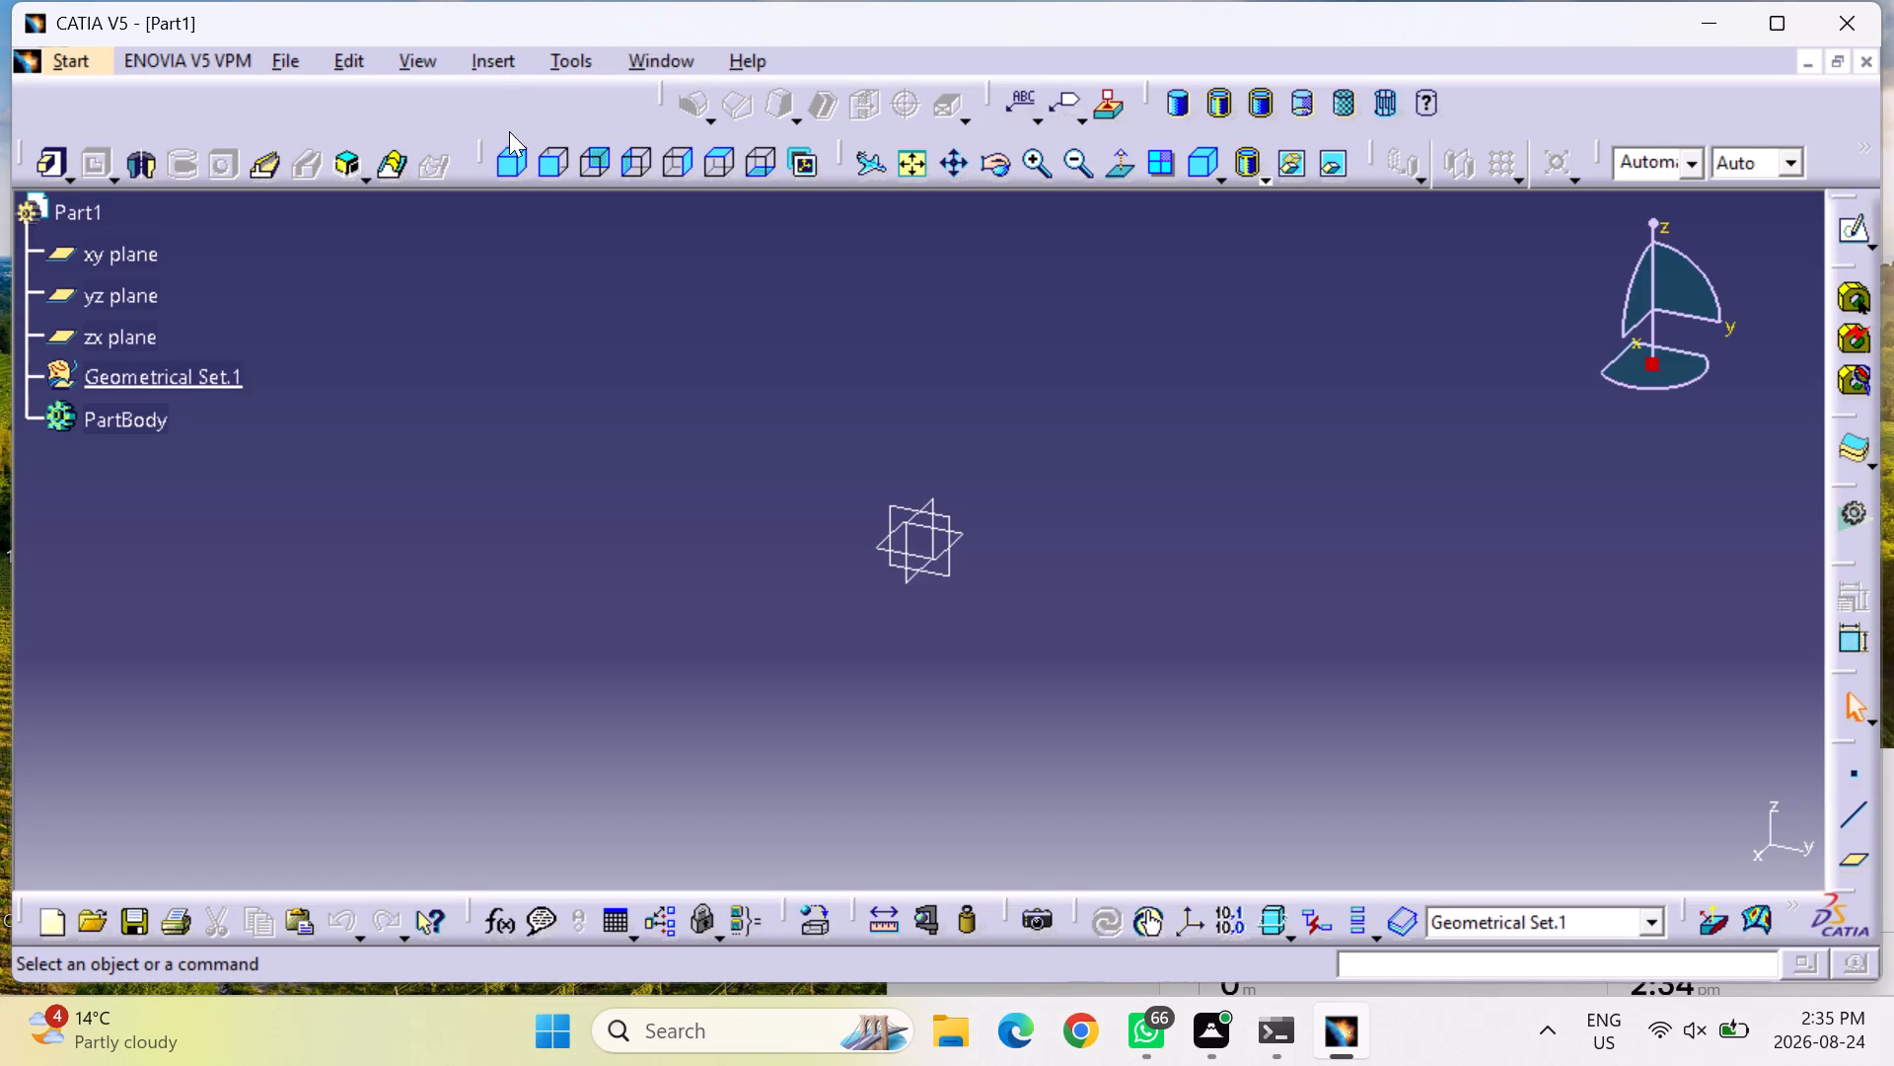
Start recording a macro named Macro1.CATScript in Part1.CATPart, using CATScript as the language.
{"action": "left_click", "coordinate": [572, 59]}
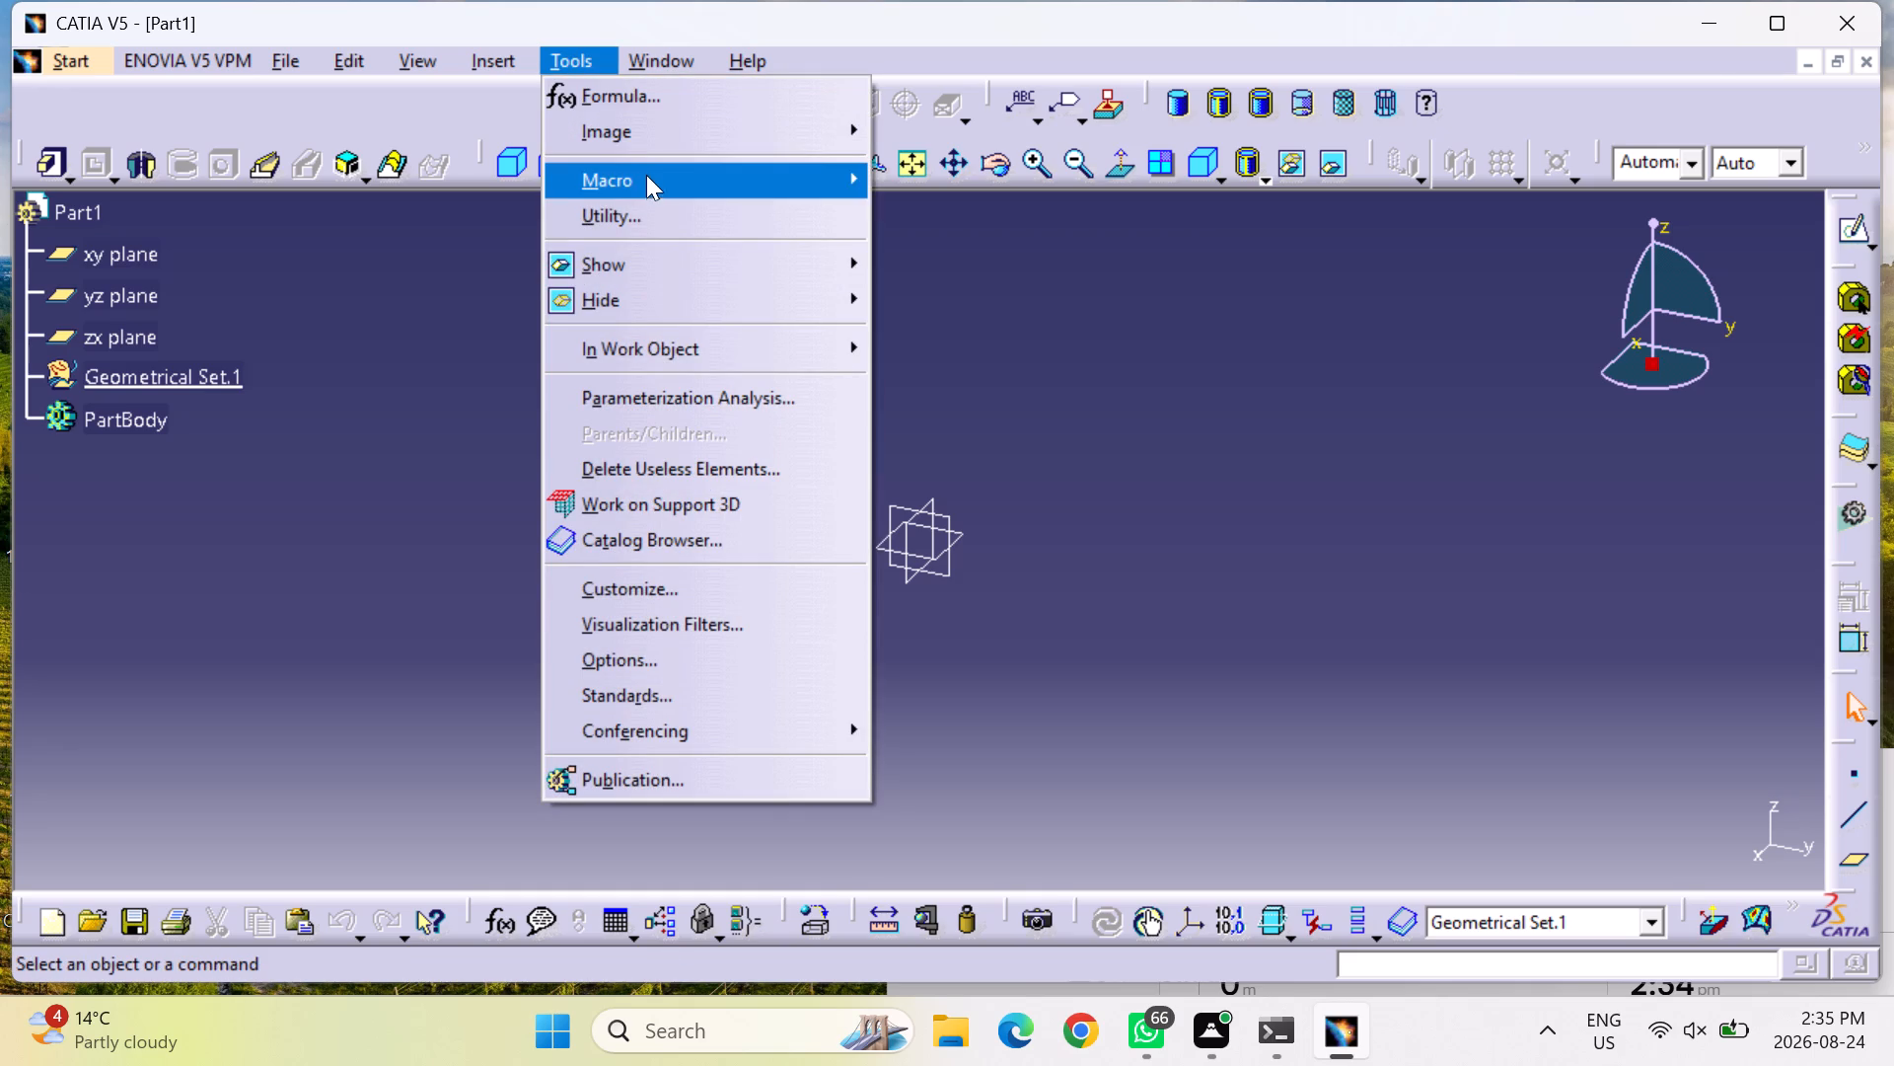
{"action": "left_click", "coordinate": [646, 177]}
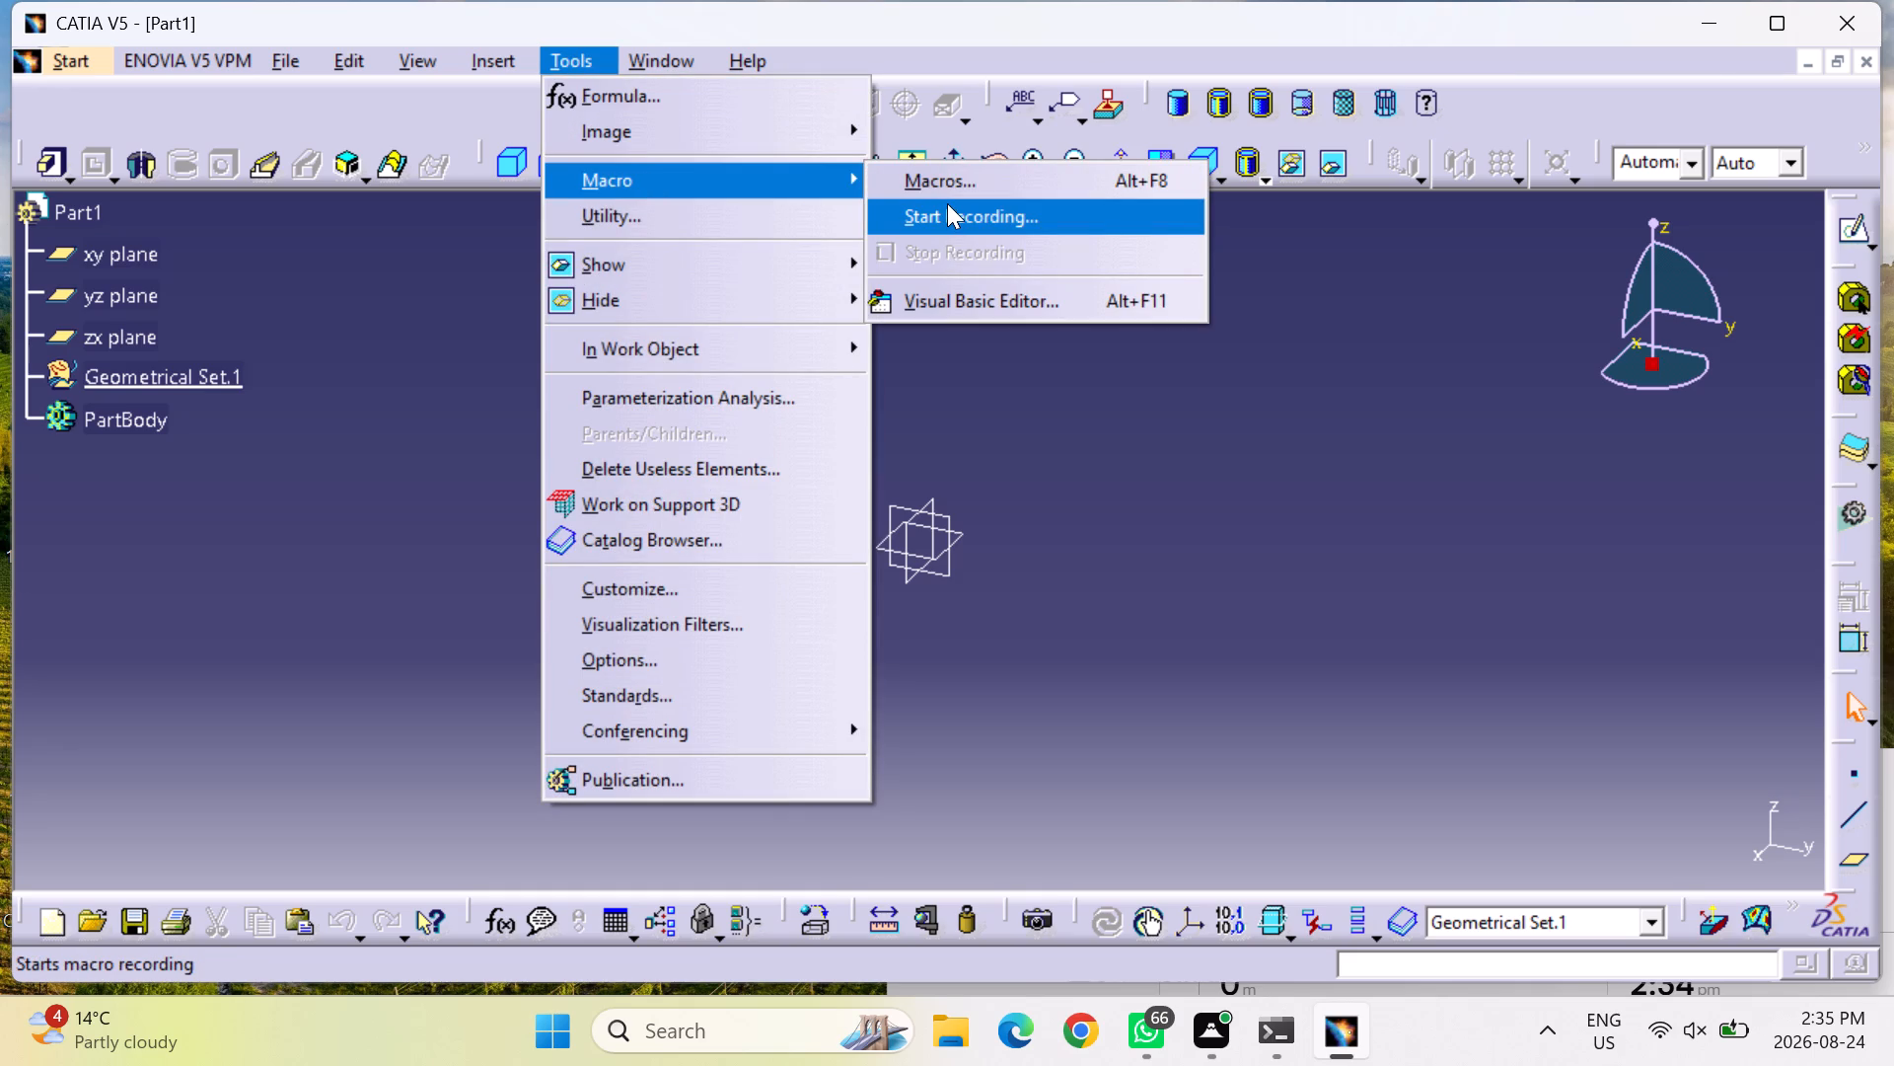
{"action": "left_click", "coordinate": [947, 203]}
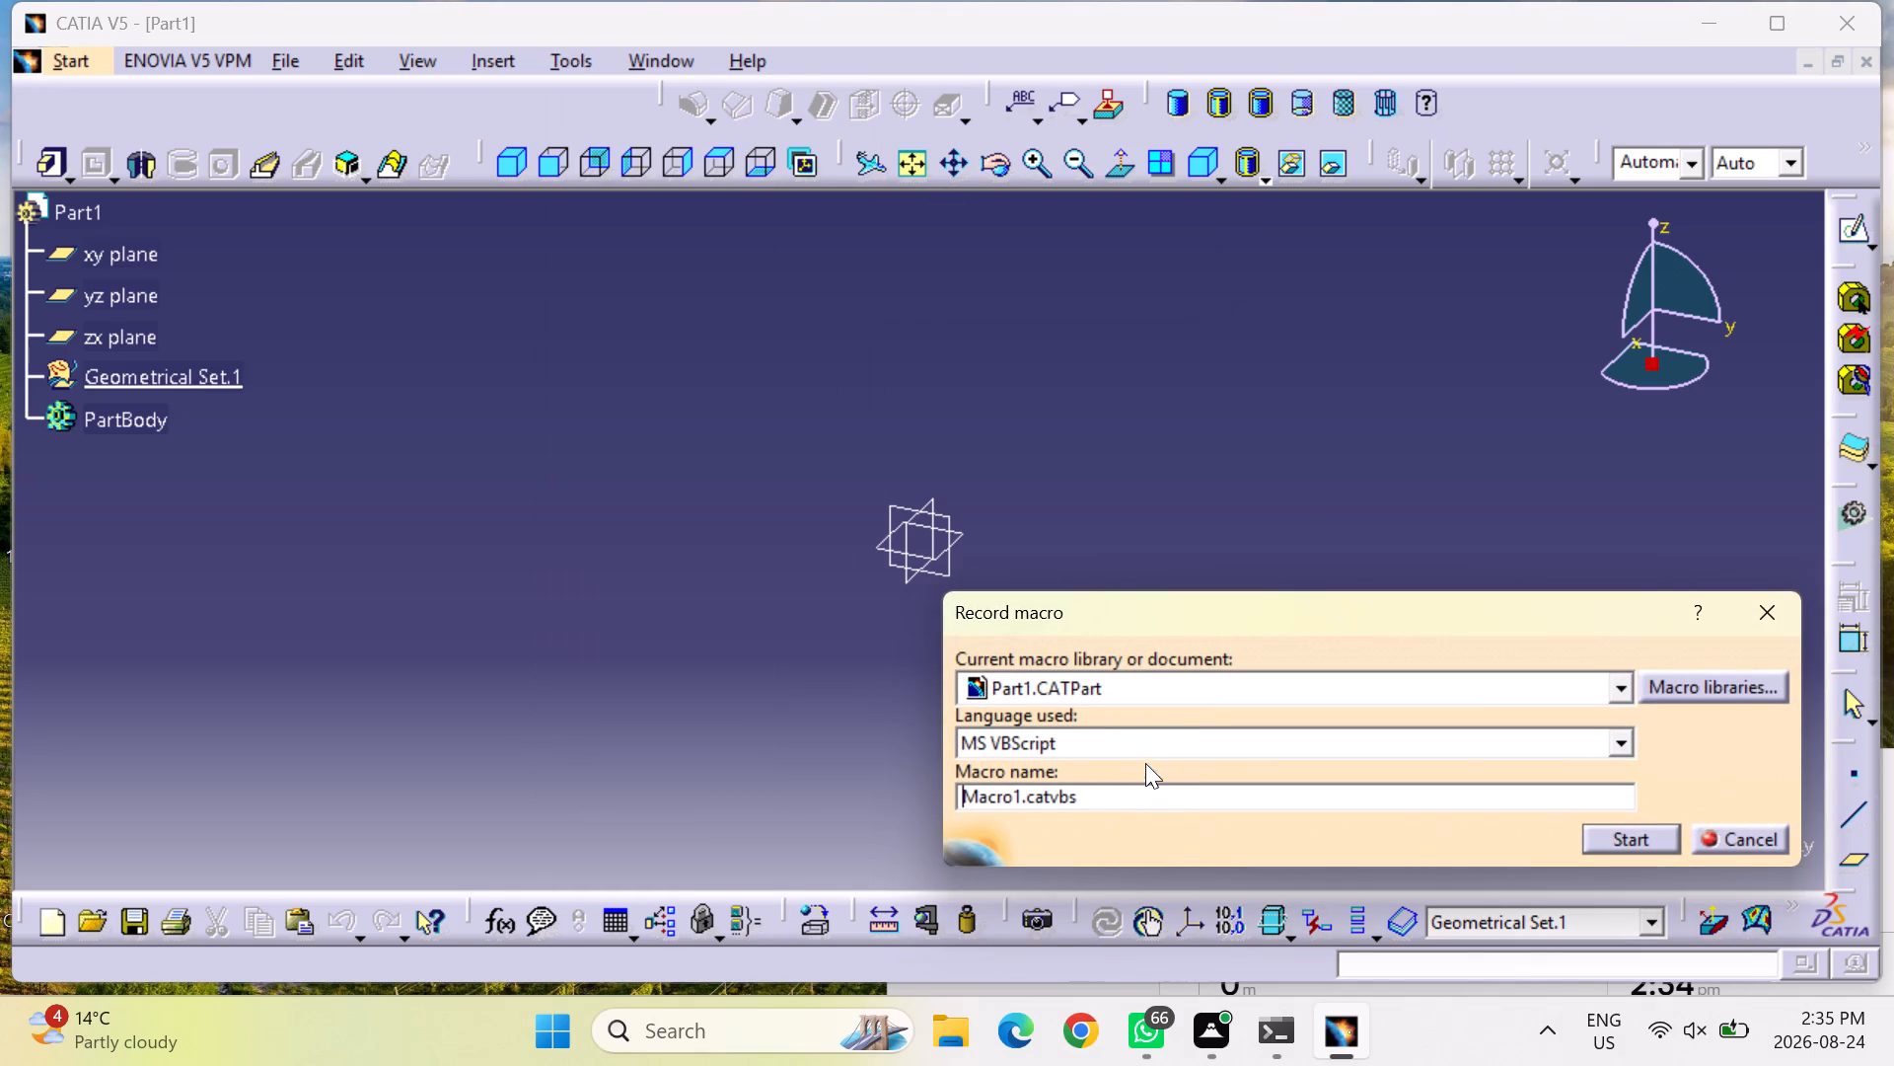
{"action": "left_click", "coordinate": [1156, 744]}
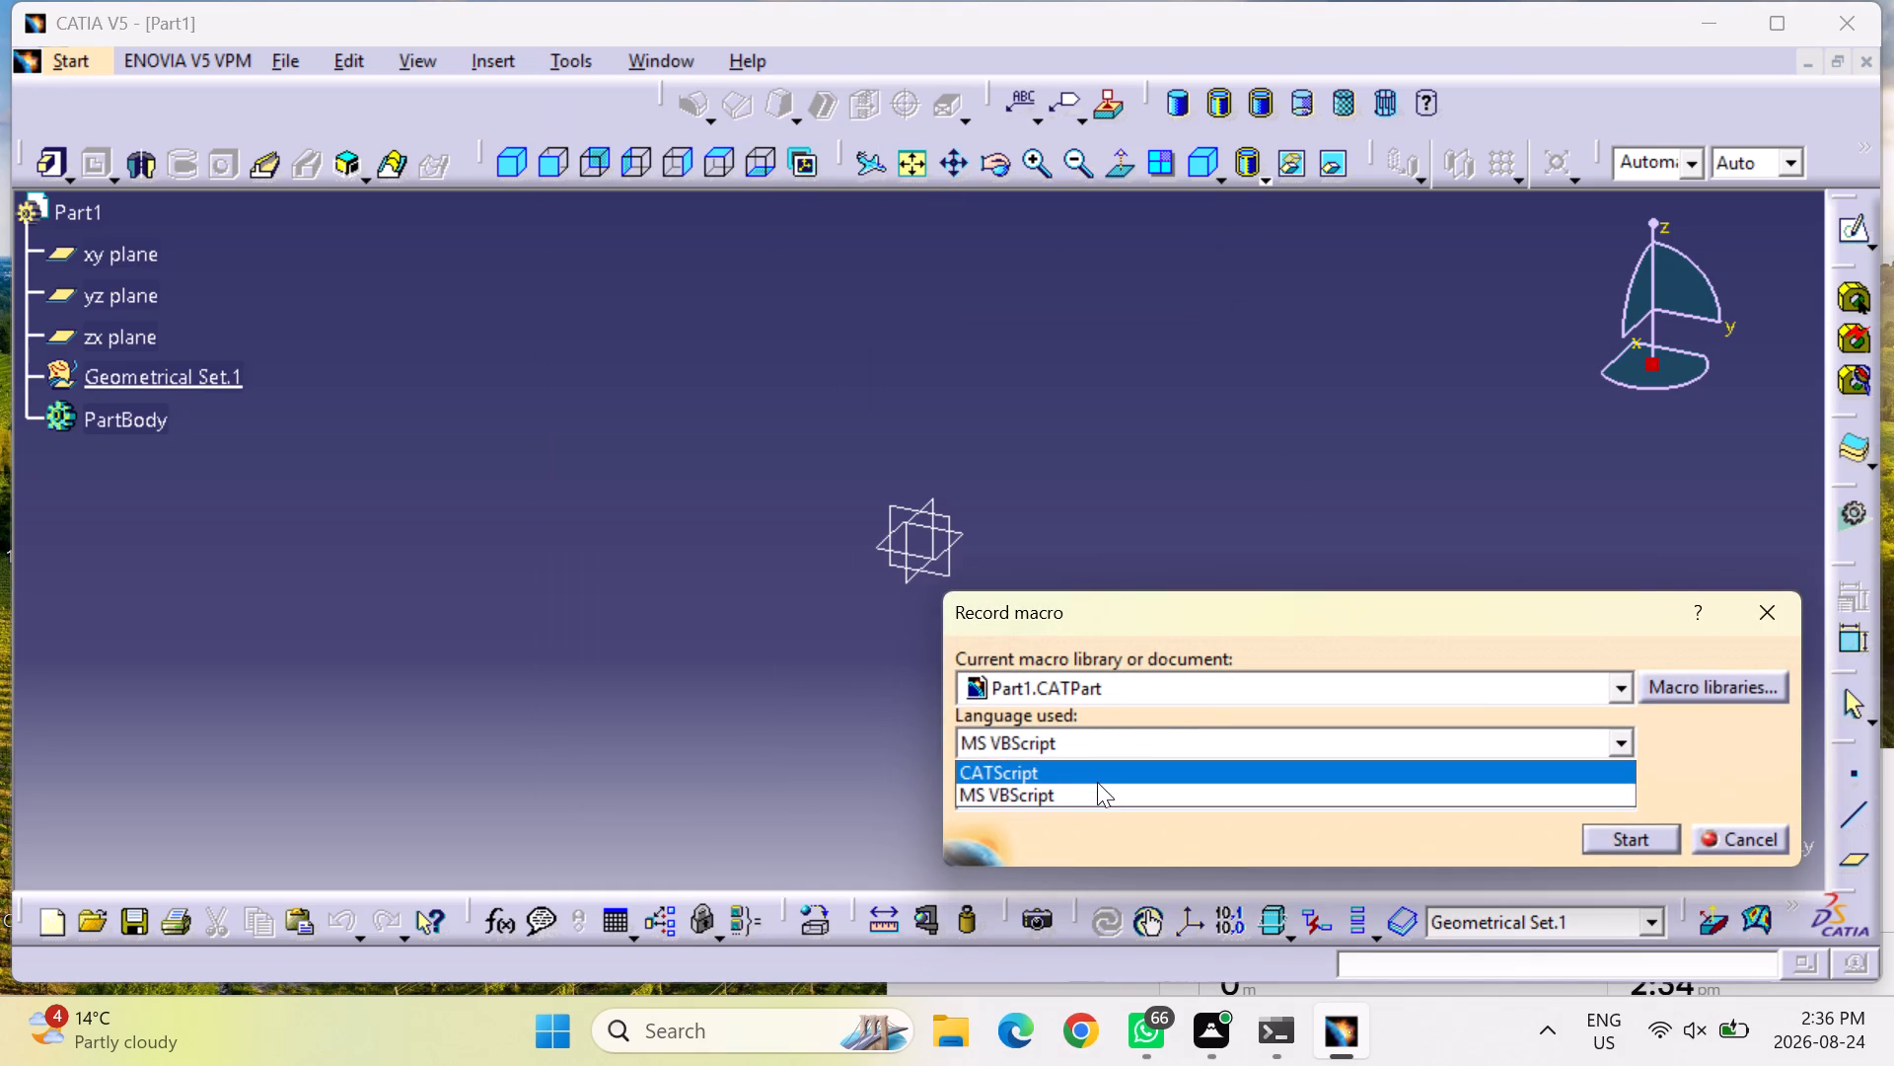
{"action": "left_click", "coordinate": [1097, 779]}
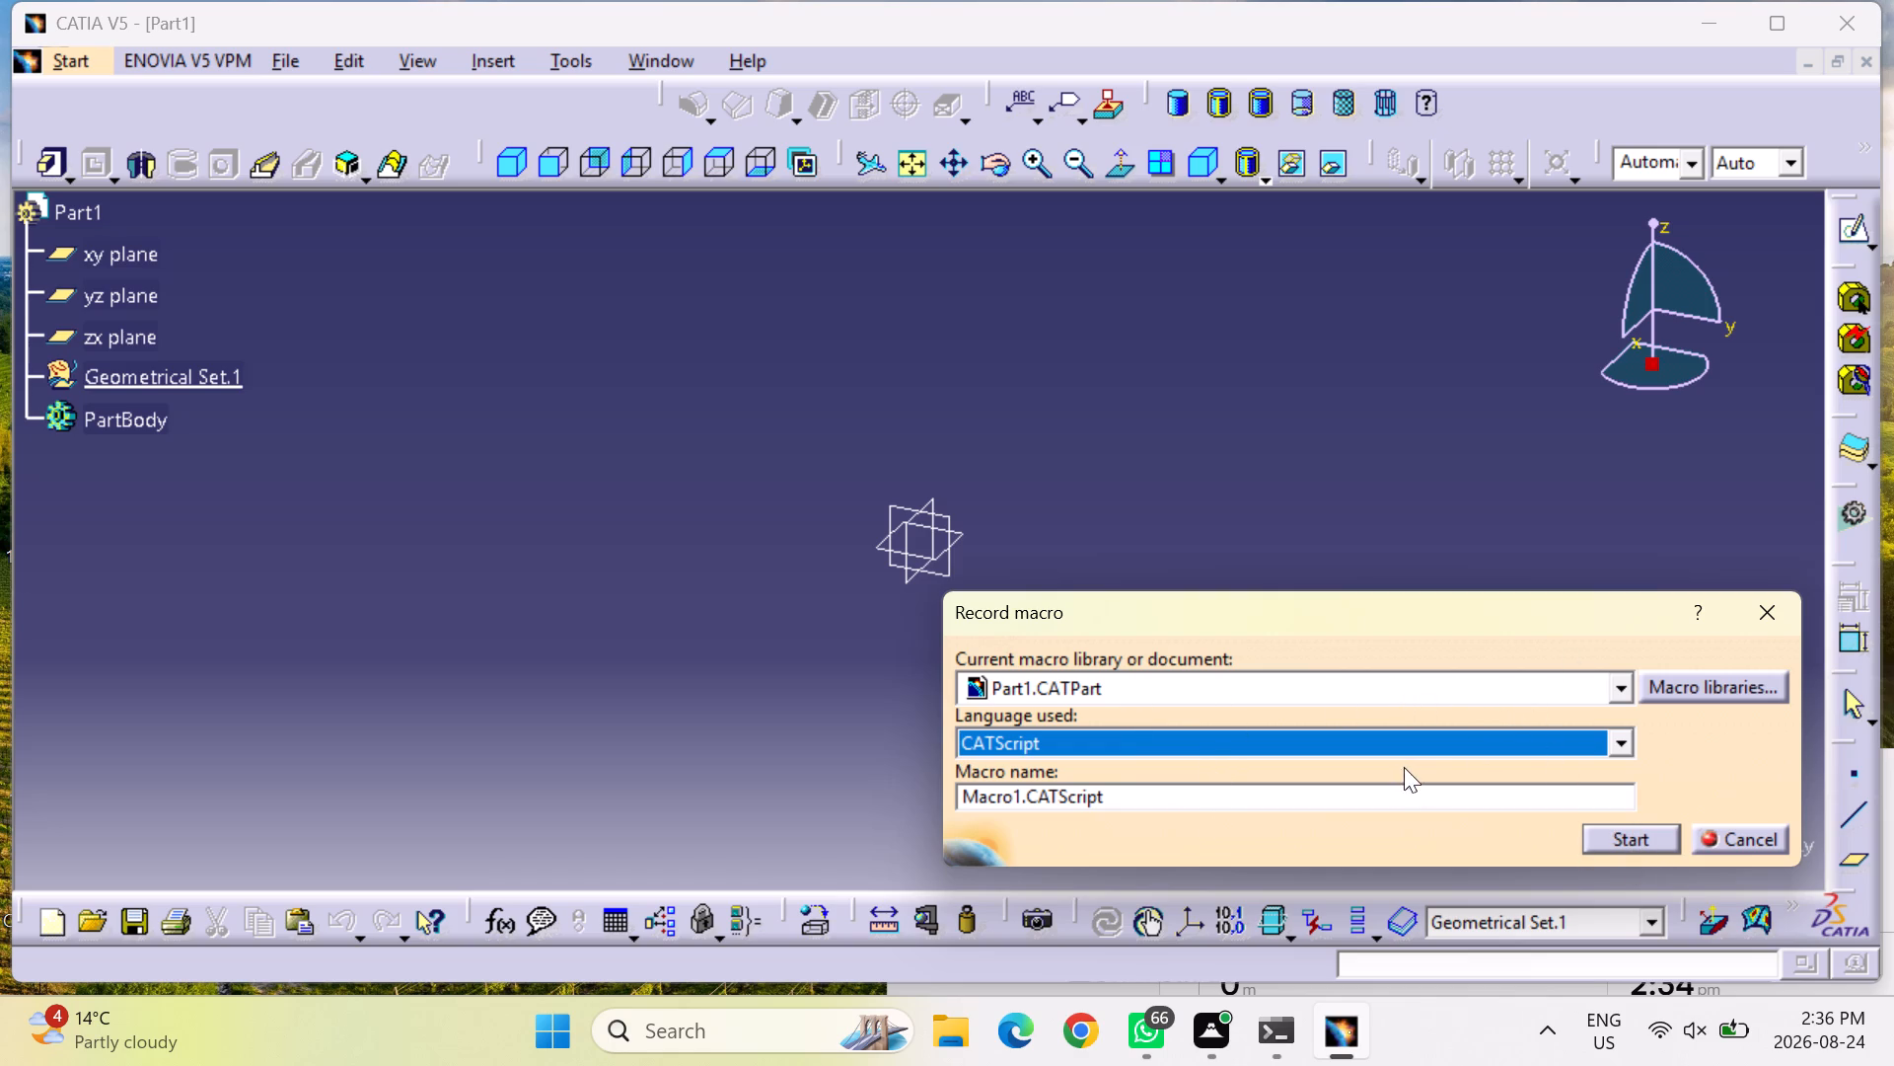
{"action": "left_click", "coordinate": [1422, 749]}
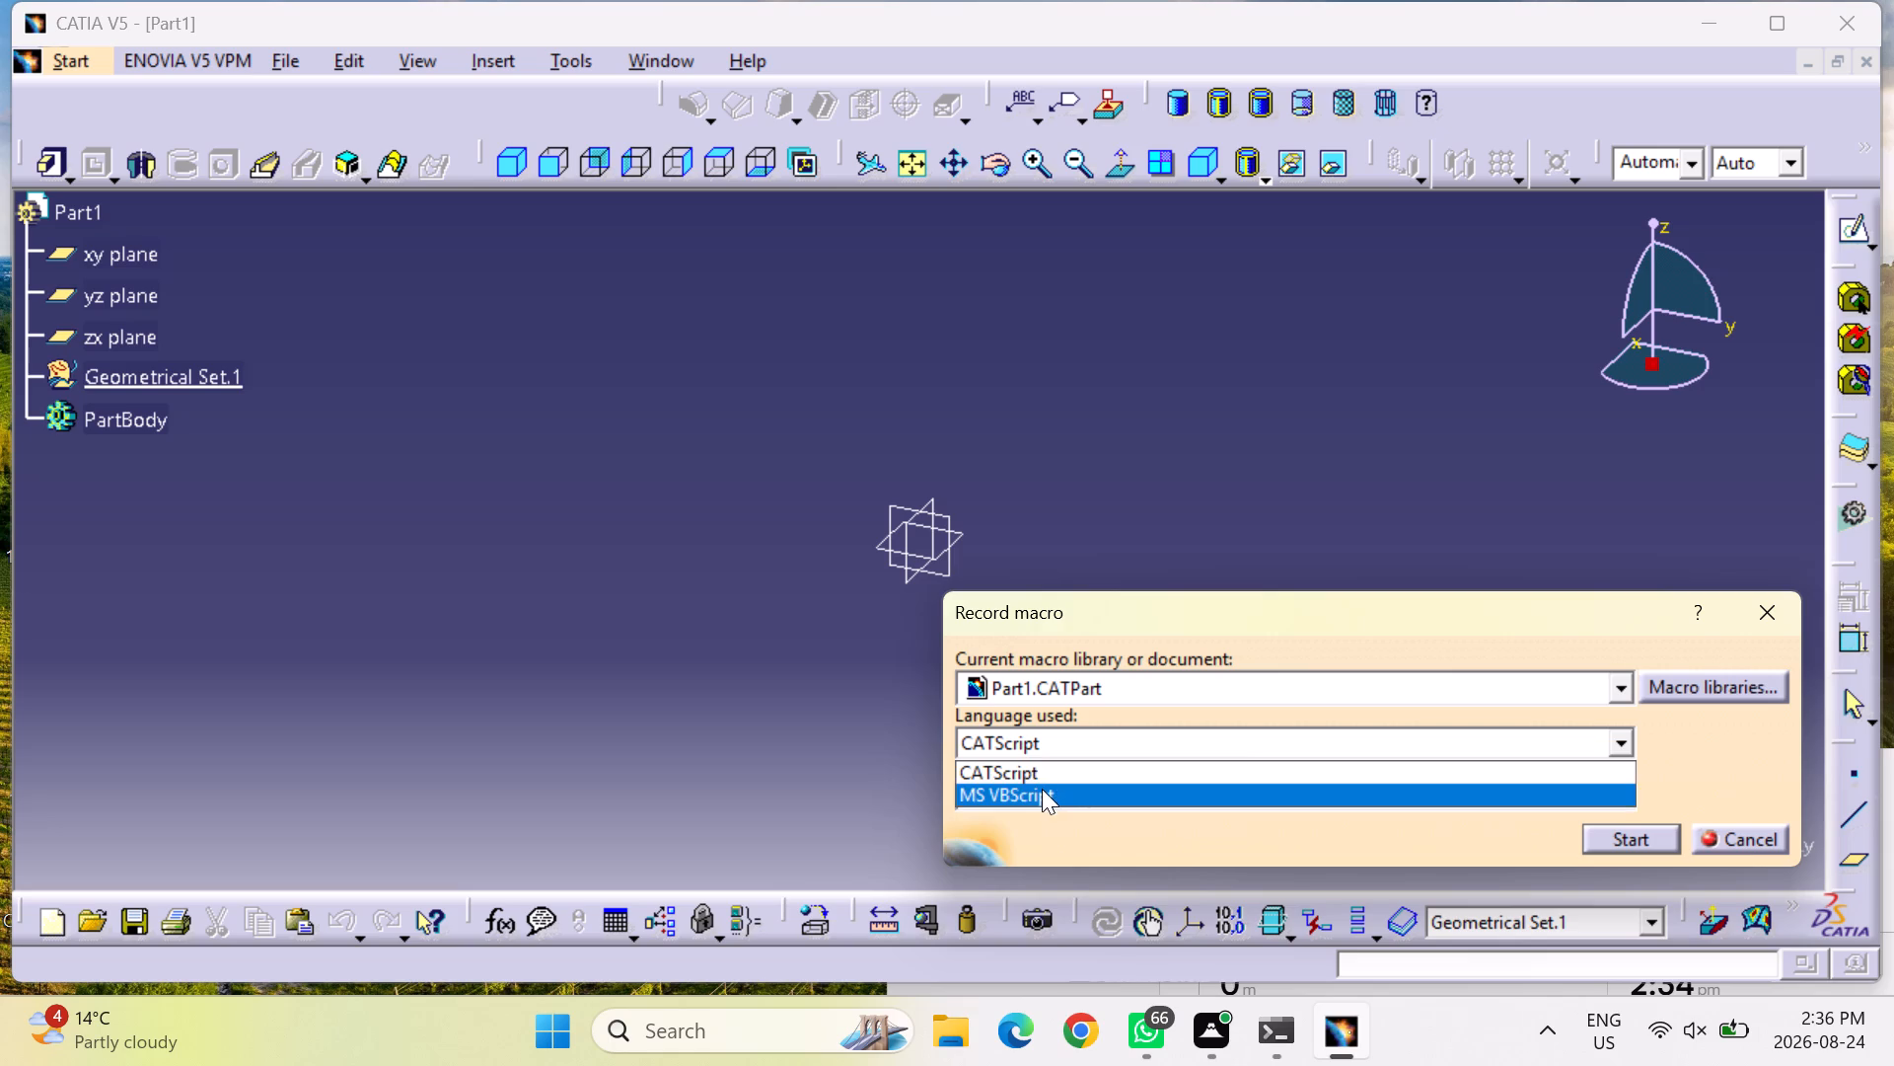
{"action": "left_click", "coordinate": [1042, 789]}
{"action": "left_click", "coordinate": [1098, 744]}
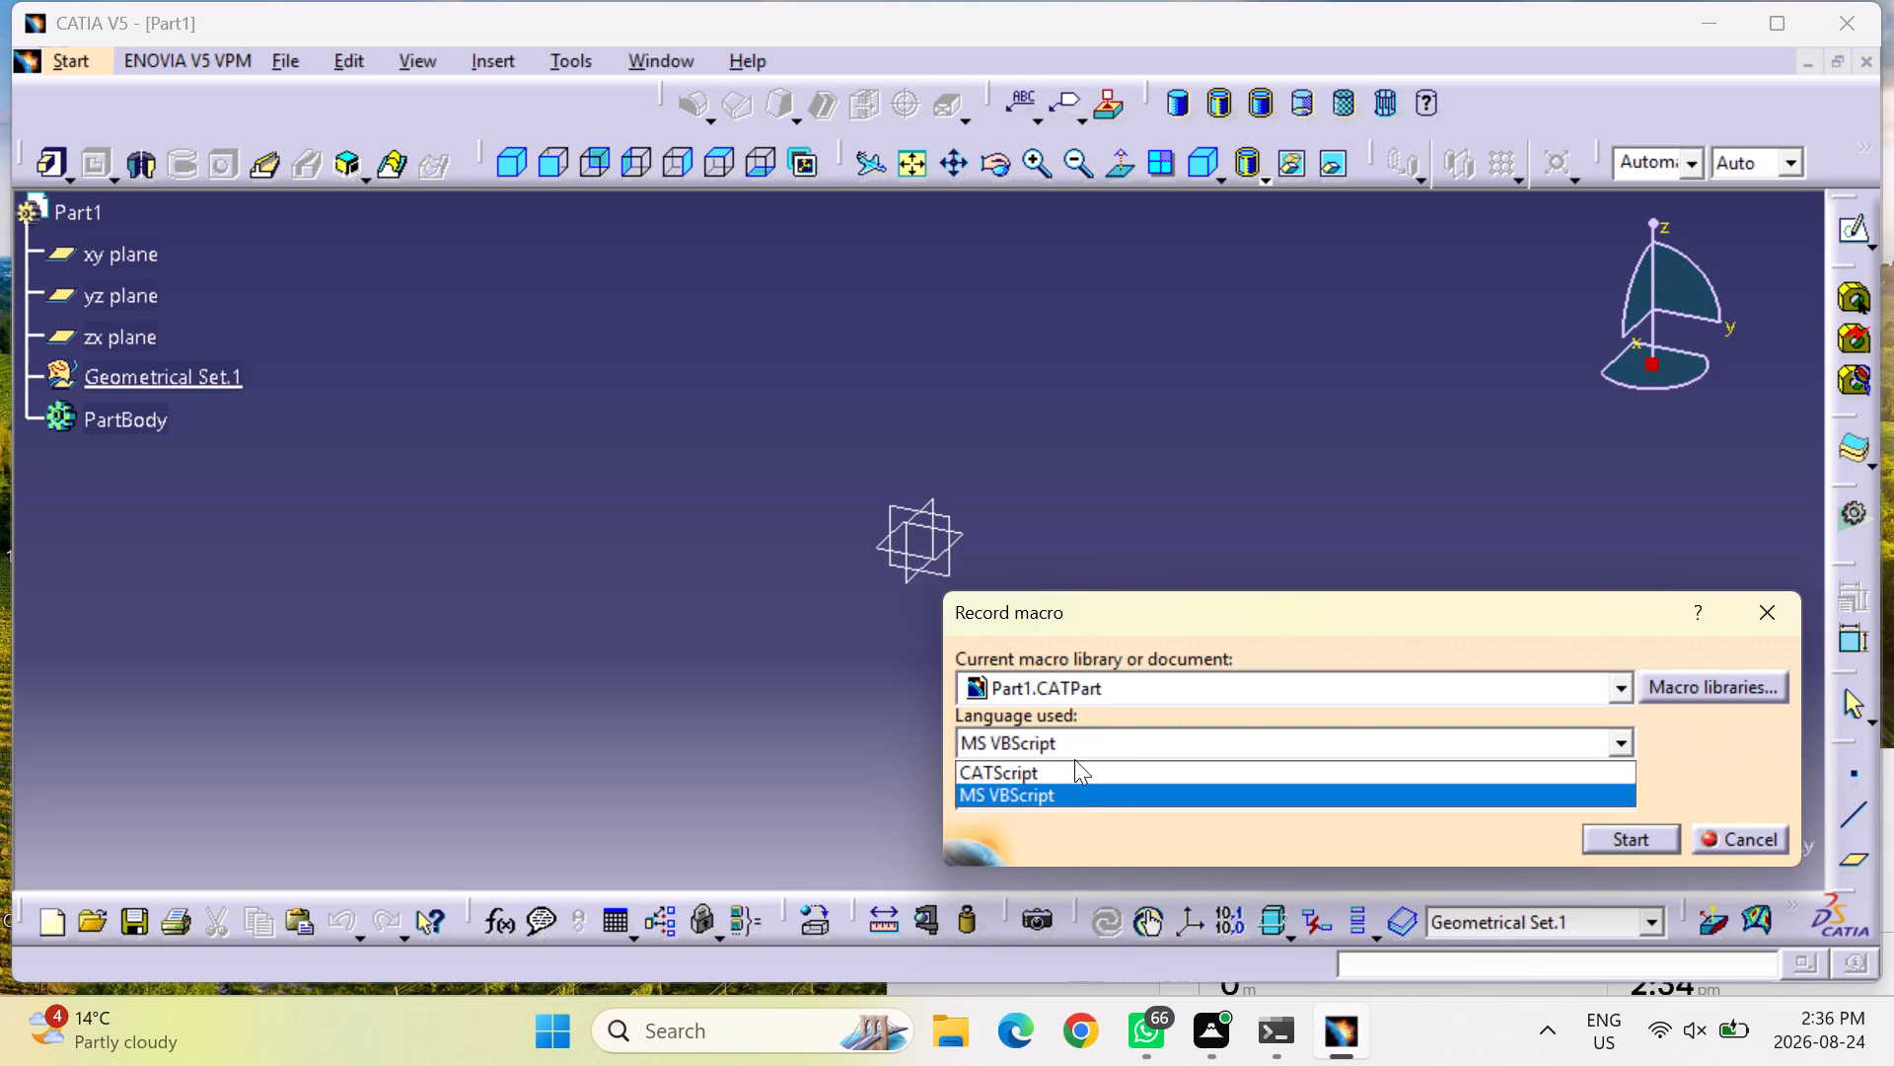
{"action": "left_click", "coordinate": [1070, 764]}
{"action": "left_click", "coordinate": [1646, 840]}
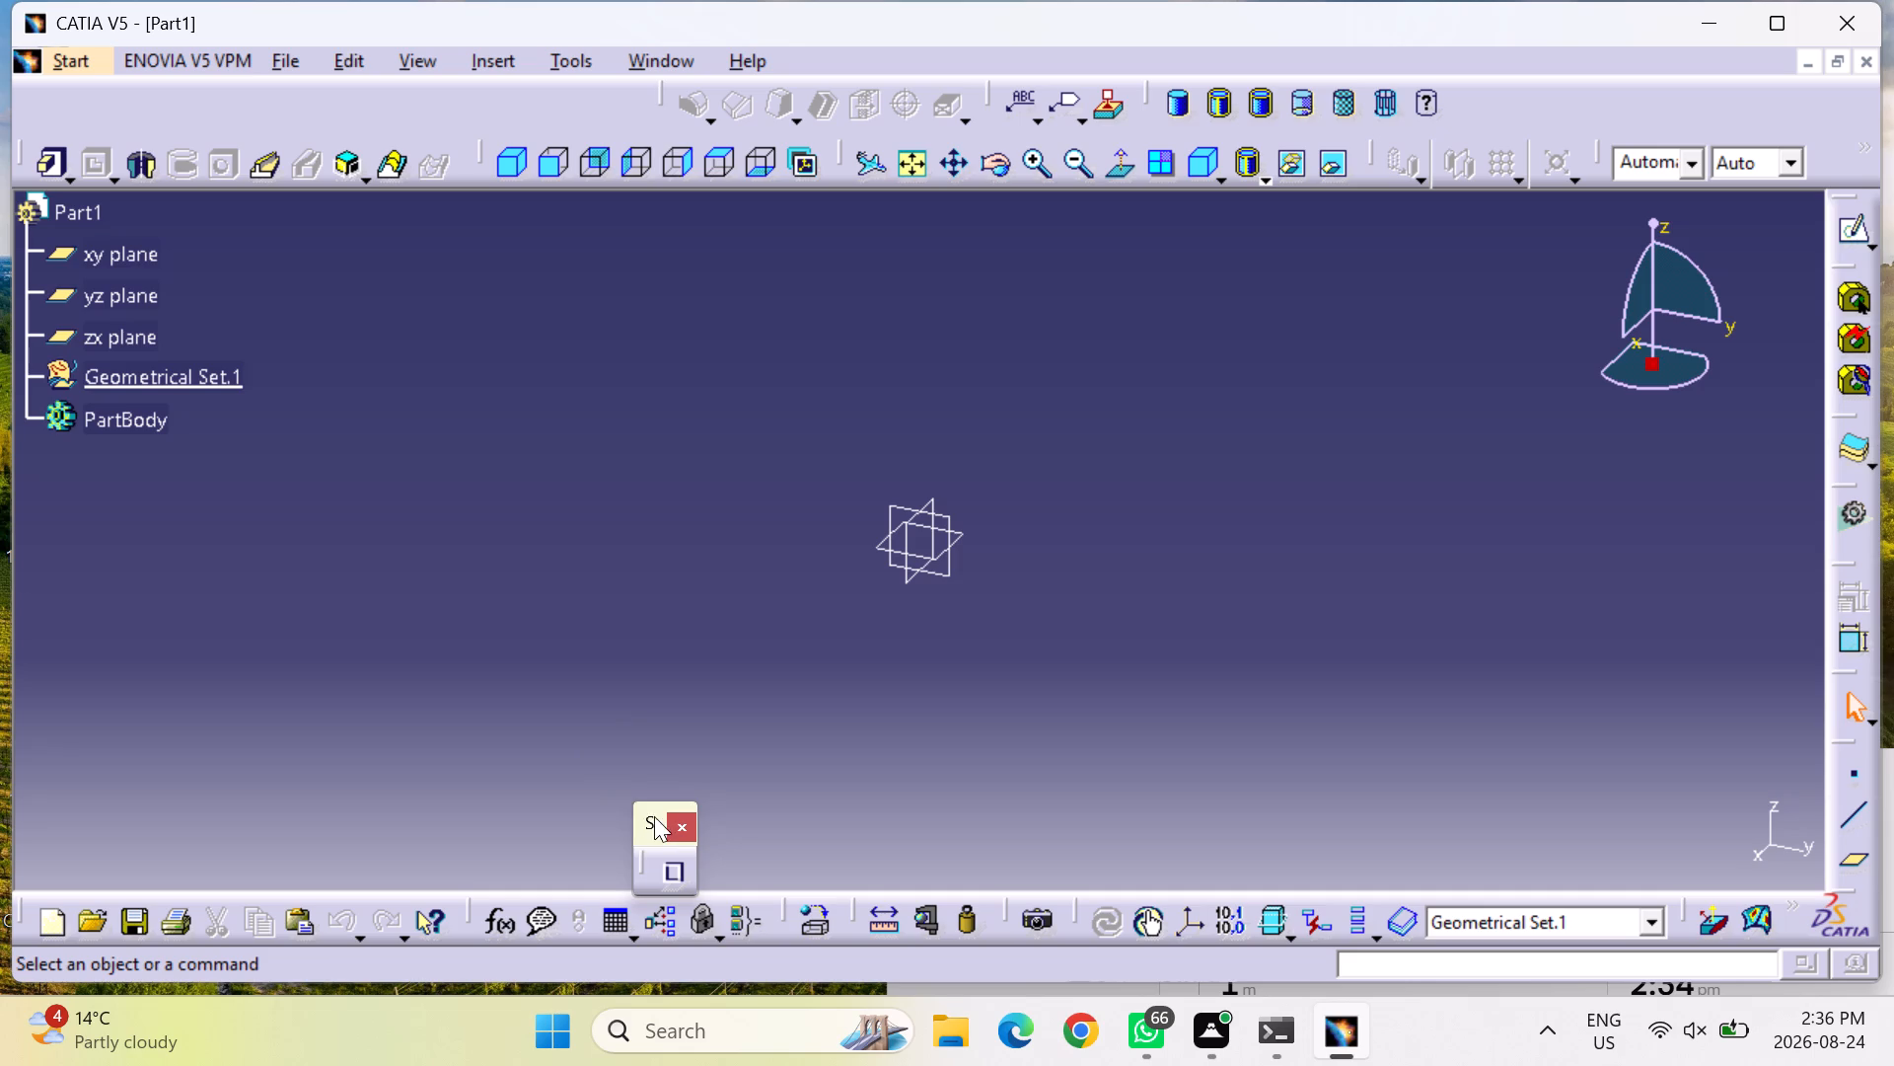
Move the floating macro-recording stop toolbar out of the 3D view.
{"action": "left_click_drag", "start_coordinate": [642, 819], "coordinate": [1651, 143]}
{"action": "left_click_drag", "start_coordinate": [1651, 143], "coordinate": [1893, 102]}
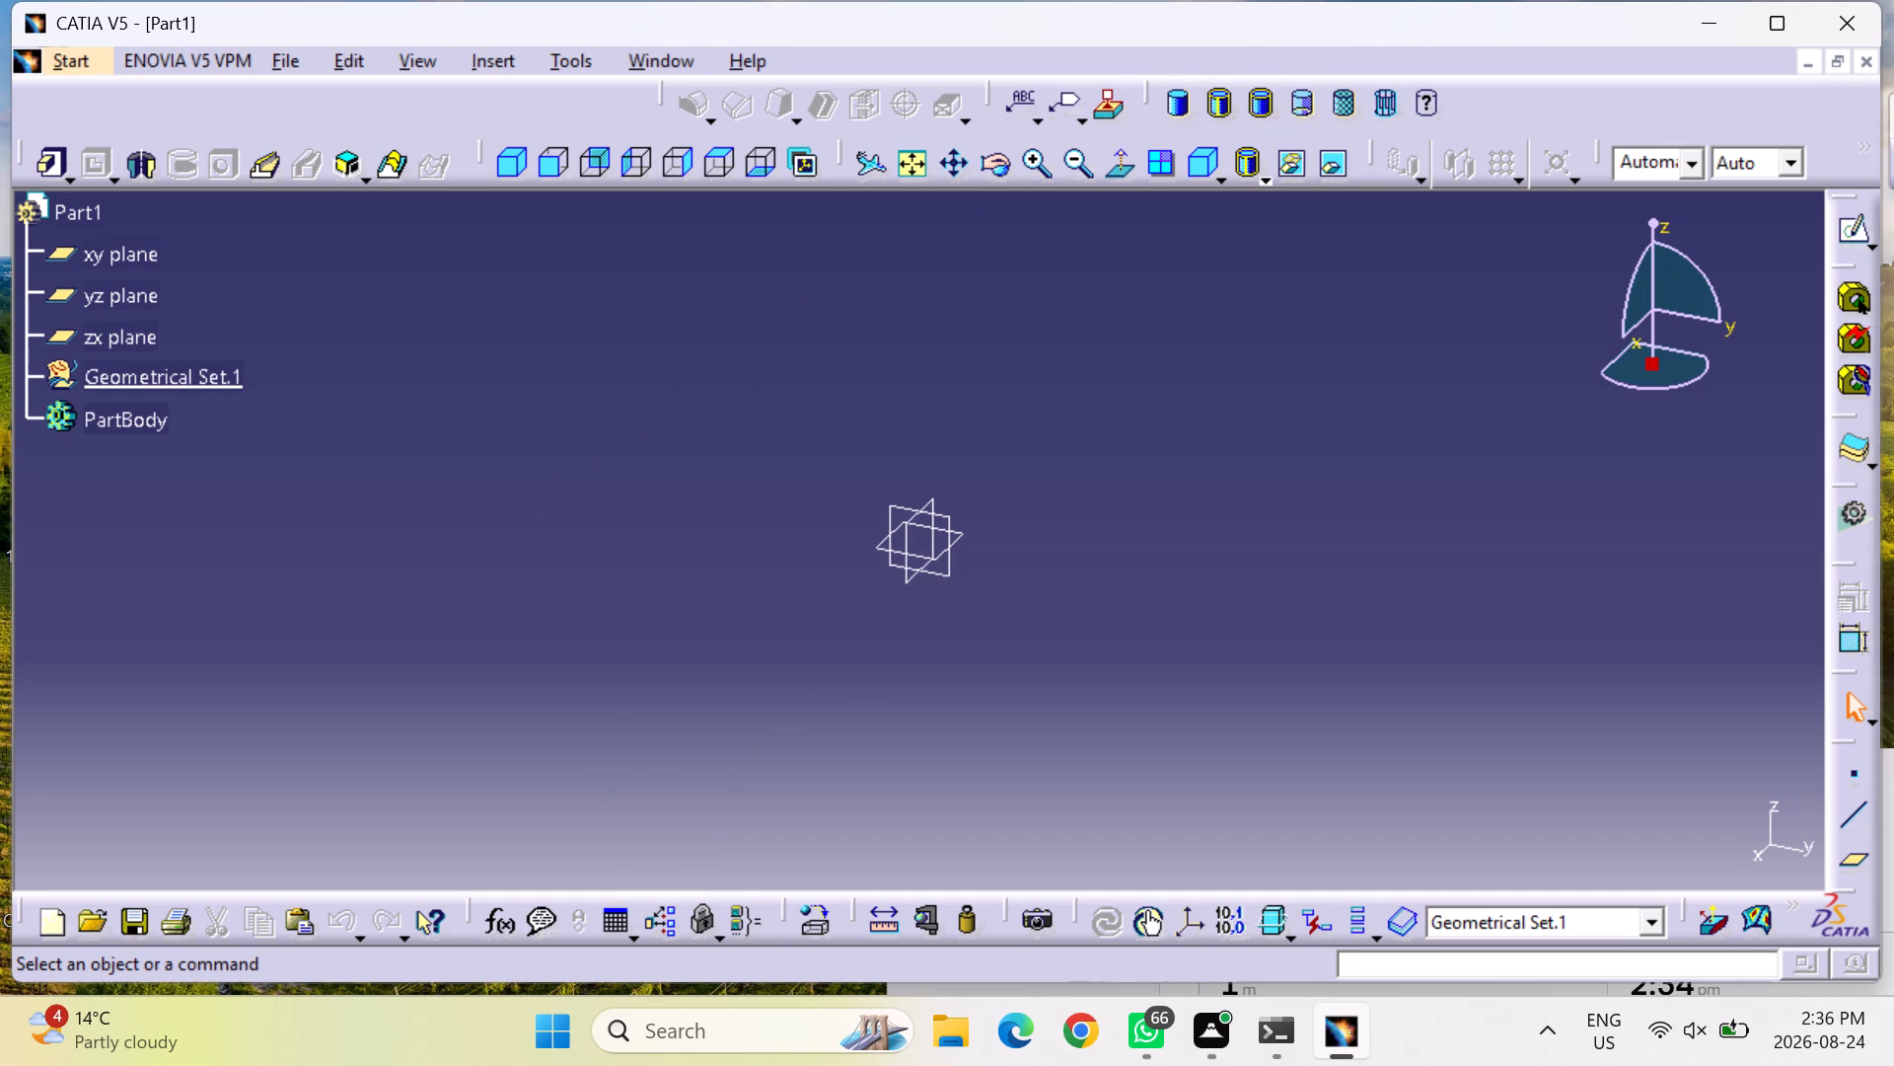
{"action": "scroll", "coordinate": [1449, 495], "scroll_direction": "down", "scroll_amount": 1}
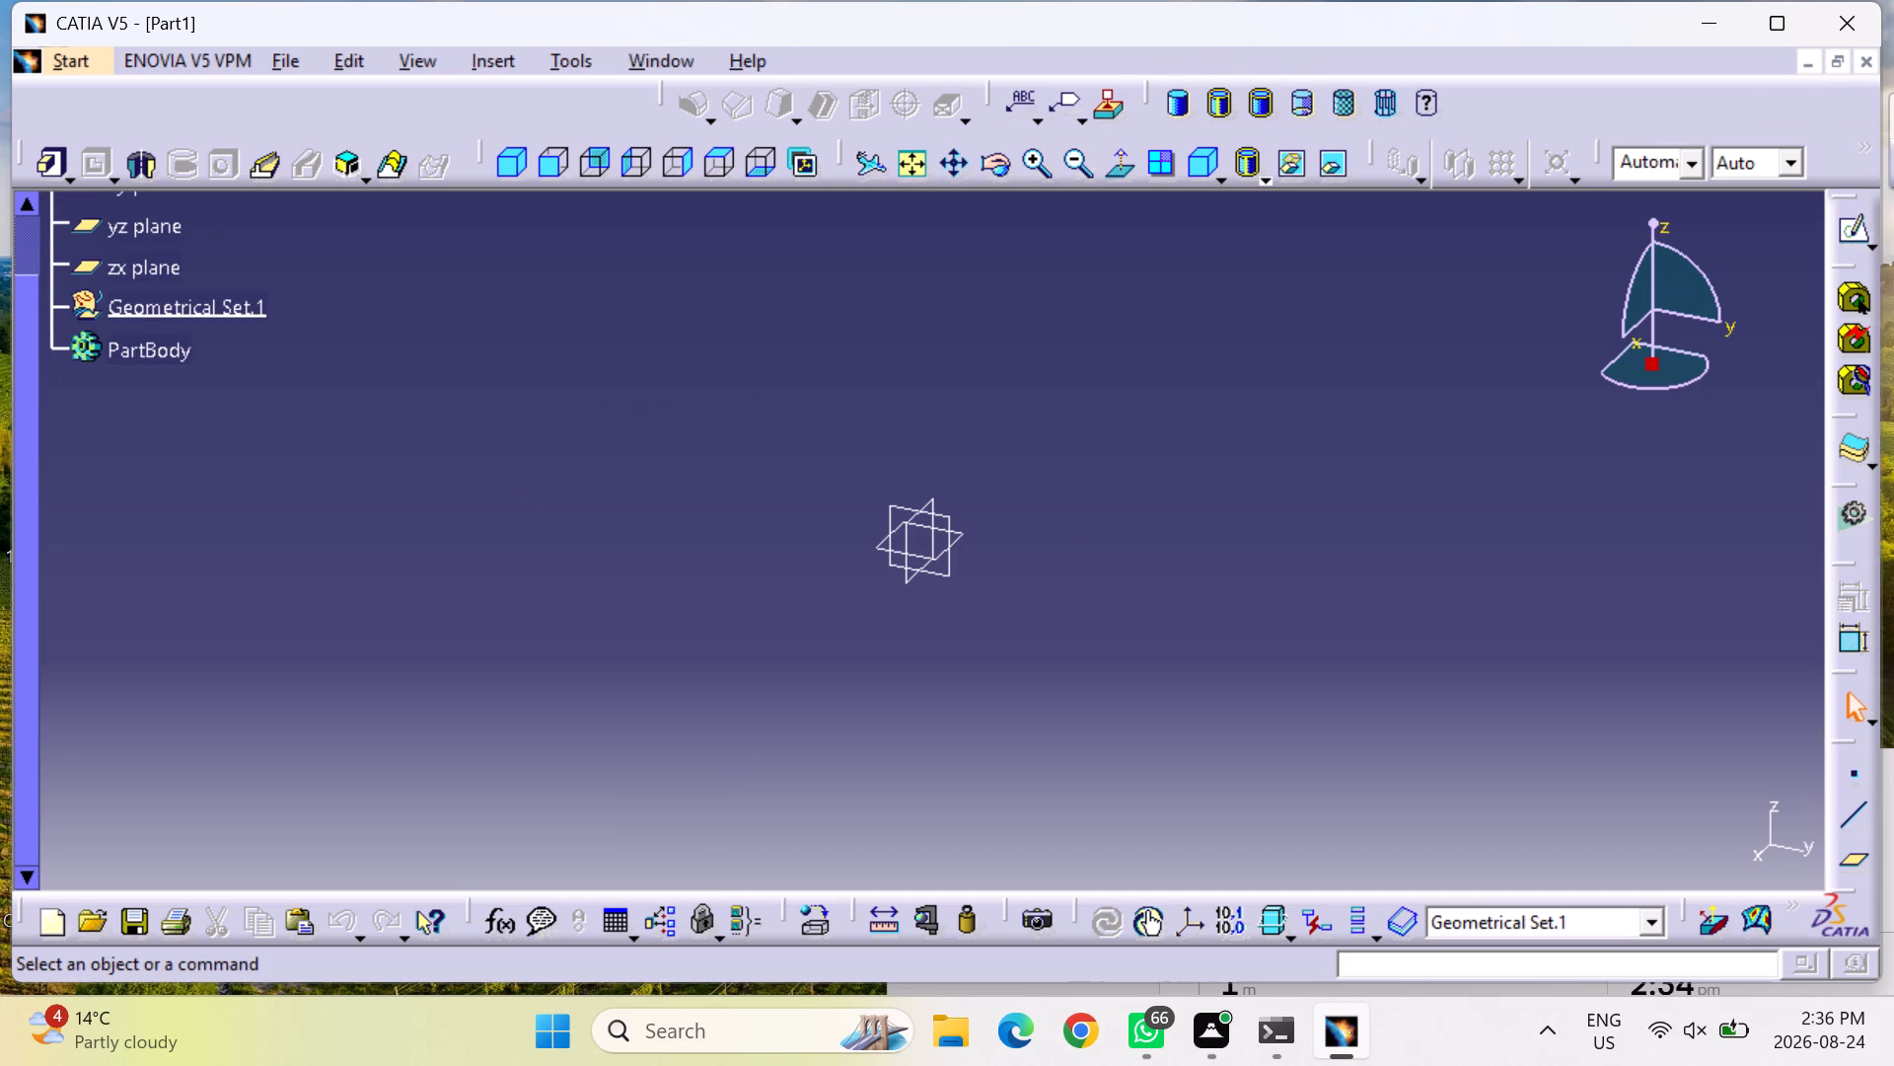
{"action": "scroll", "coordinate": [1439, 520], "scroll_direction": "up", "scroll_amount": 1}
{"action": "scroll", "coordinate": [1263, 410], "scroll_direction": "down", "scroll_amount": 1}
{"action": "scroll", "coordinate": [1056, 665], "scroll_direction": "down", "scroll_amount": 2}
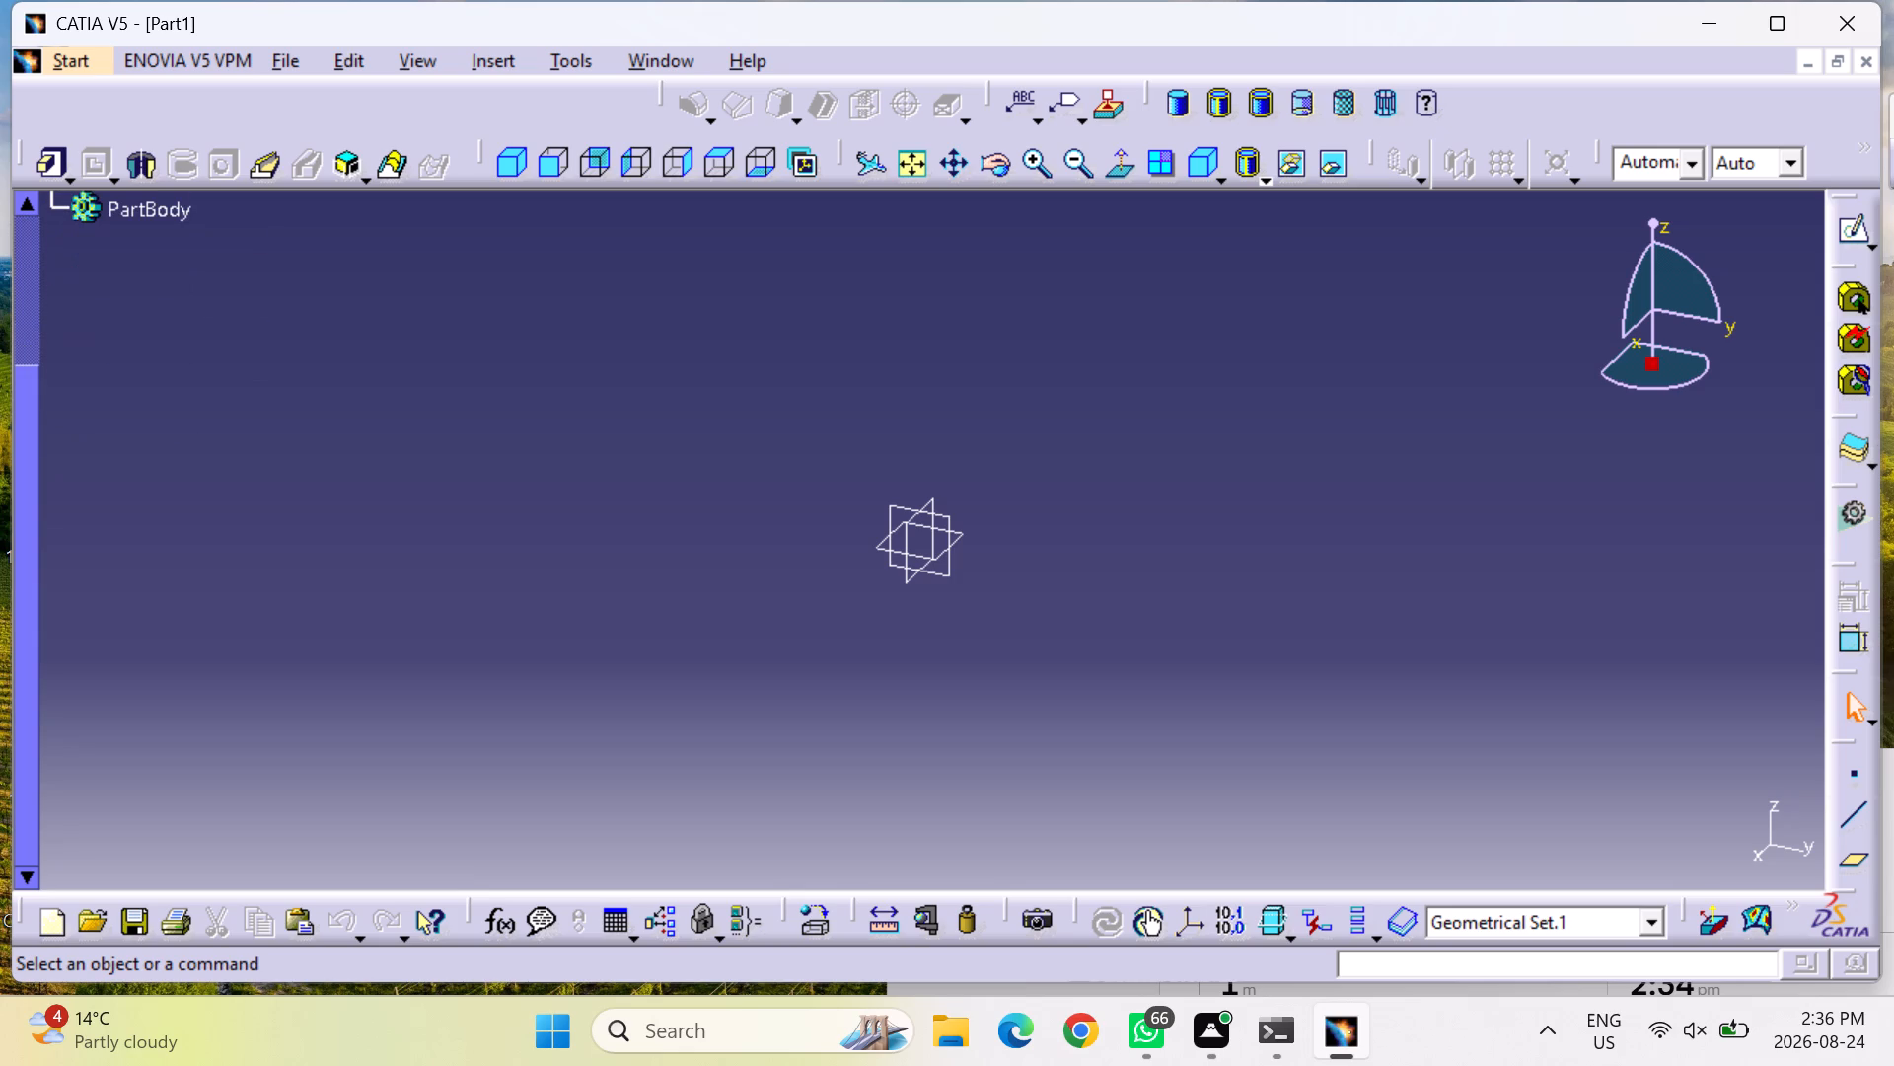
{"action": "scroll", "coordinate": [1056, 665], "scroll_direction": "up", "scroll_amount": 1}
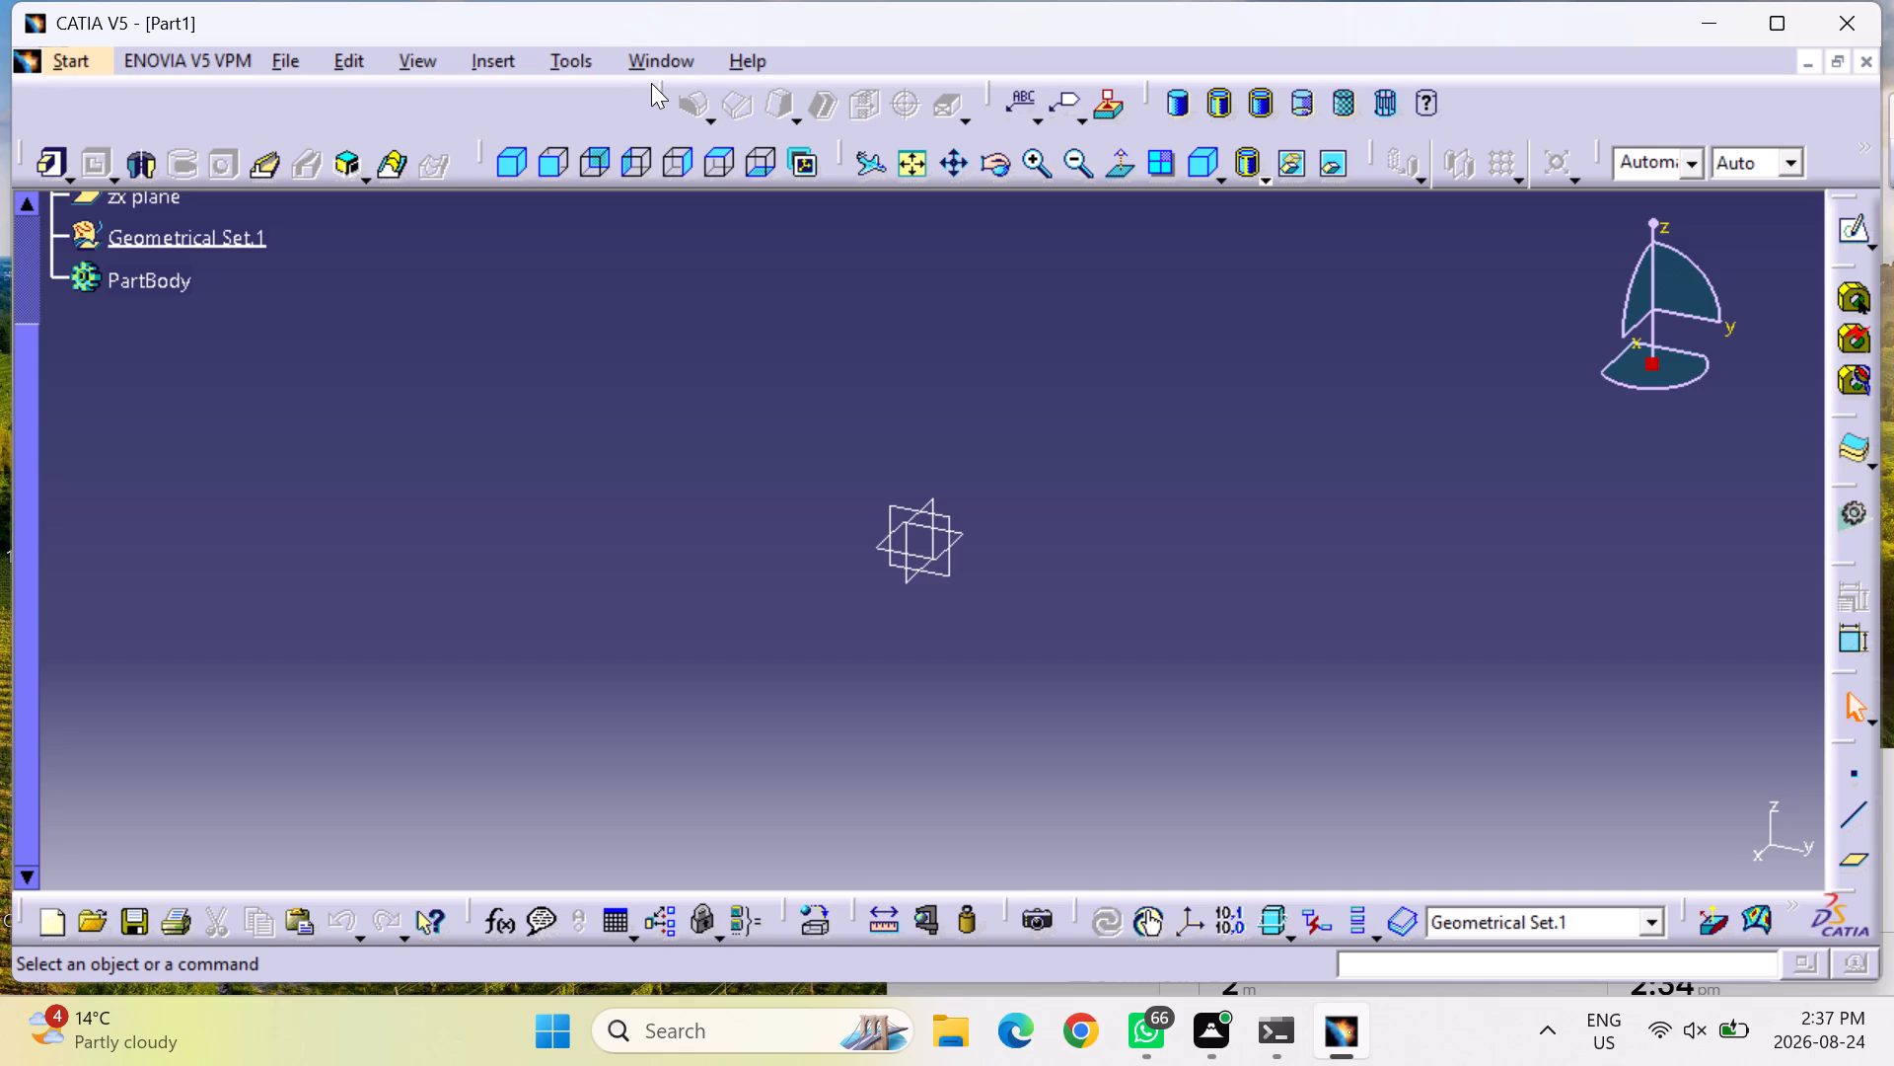
Undock the Dress-Up Features, Annotations and View mode toolbars and gather them as floating palettes below the specification tree.
{"action": "left_click_drag", "start_coordinate": [661, 79], "coordinate": [588, 330]}
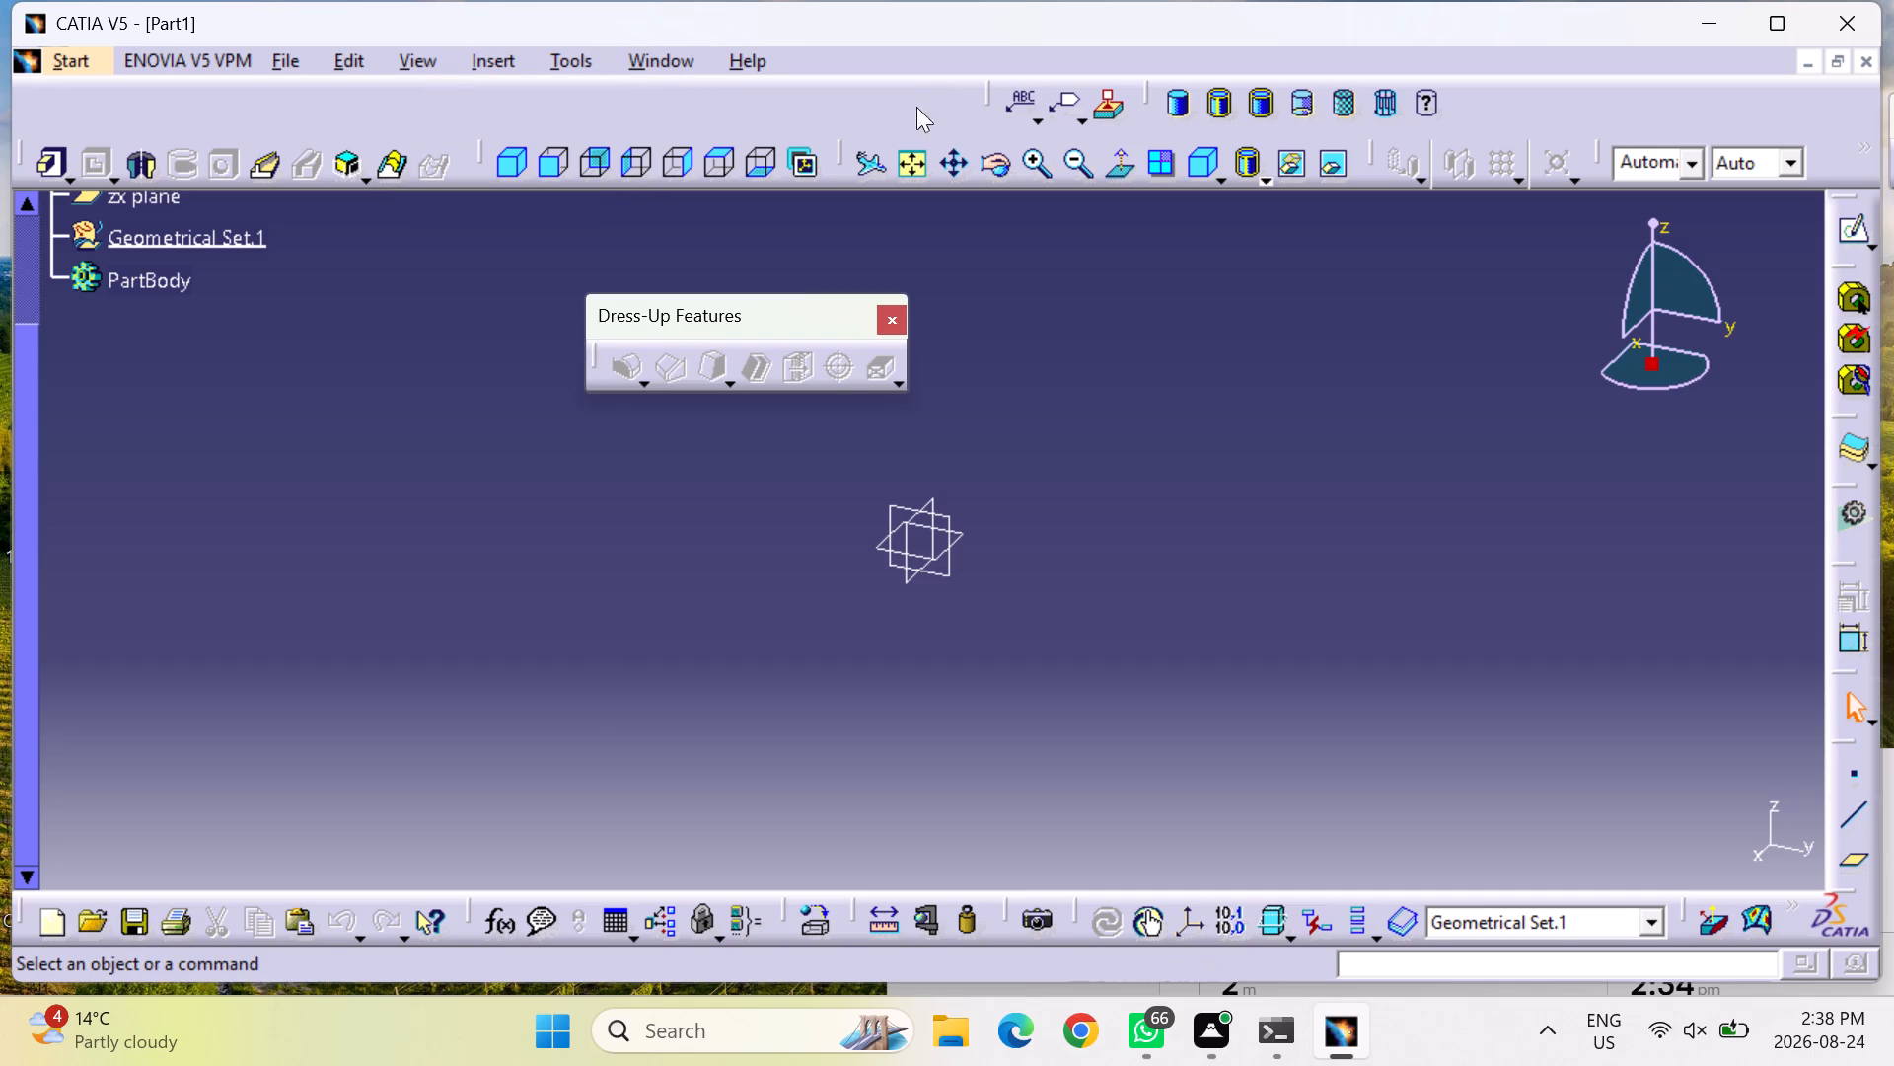
{"action": "left_click_drag", "start_coordinate": [985, 89], "coordinate": [1011, 357]}
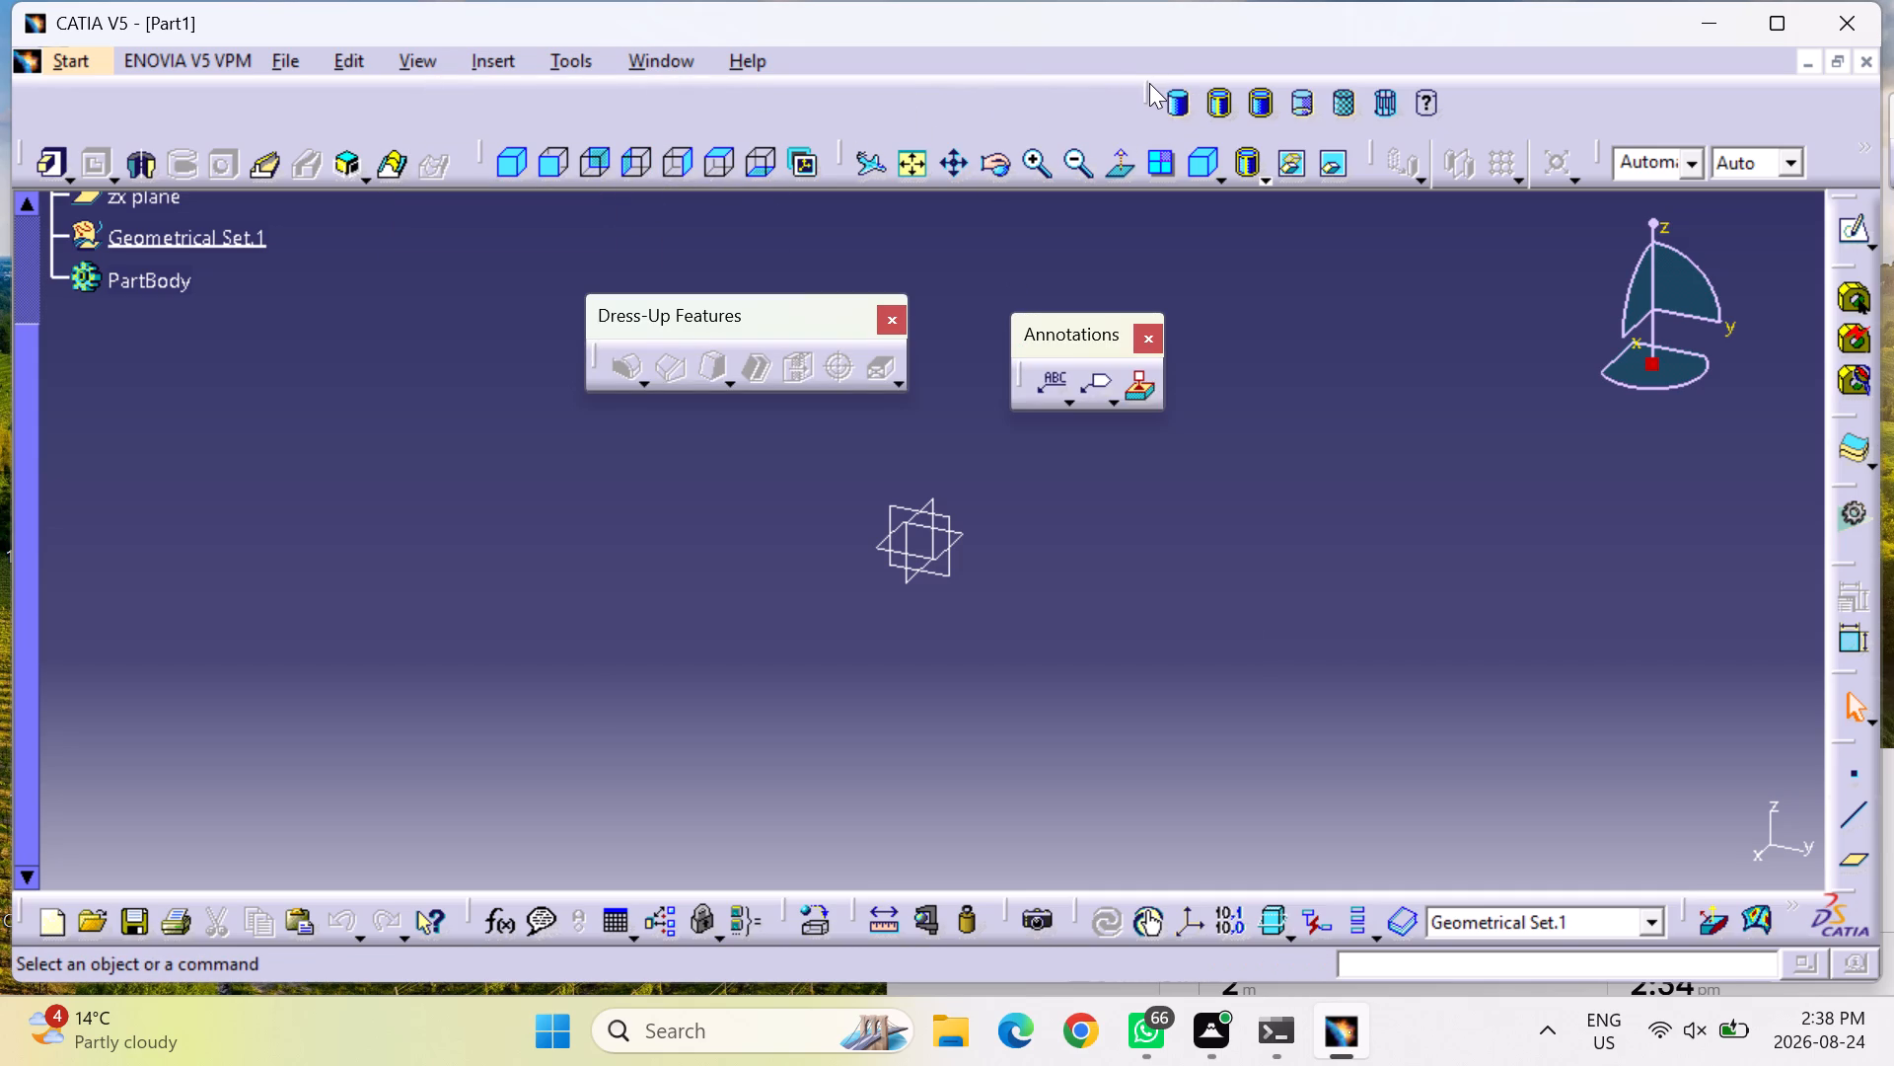
{"action": "left_click_drag", "start_coordinate": [1149, 83], "coordinate": [1220, 299]}
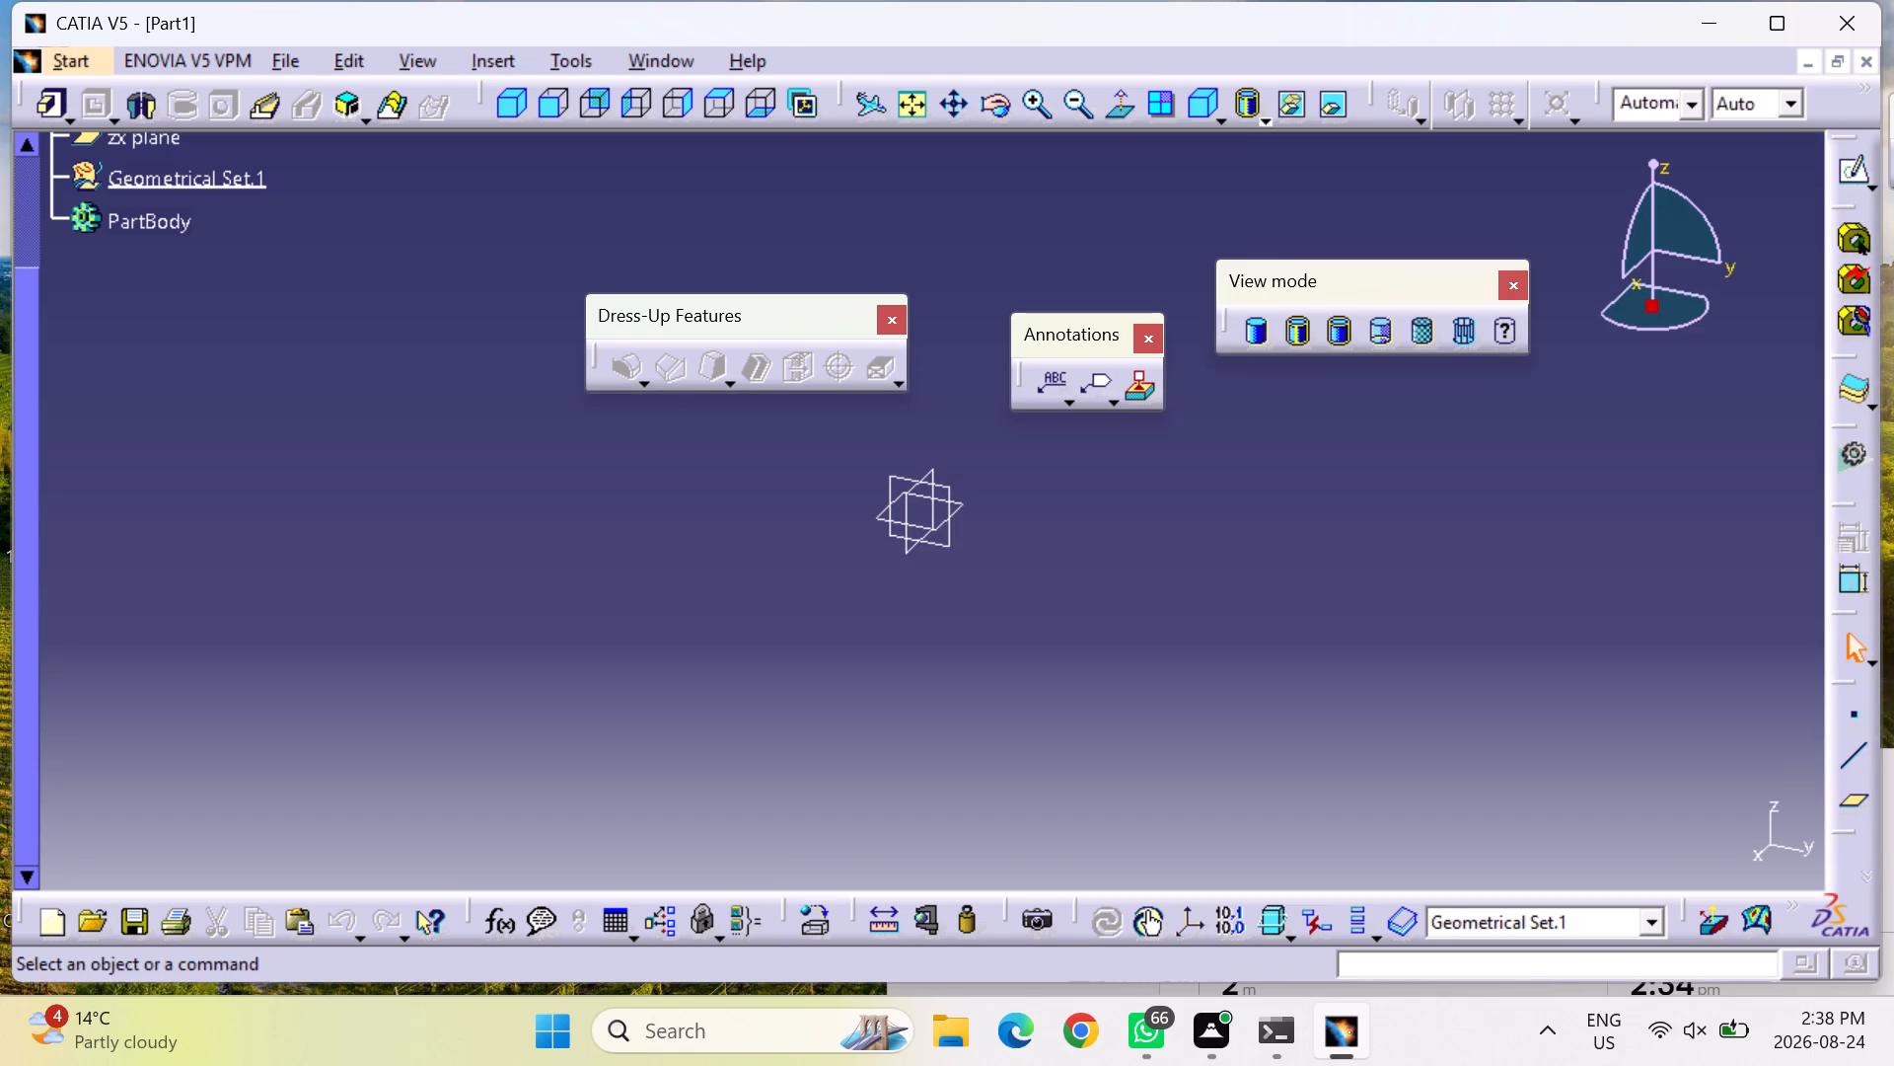
{"action": "left_click_drag", "start_coordinate": [1275, 283], "coordinate": [1006, 732]}
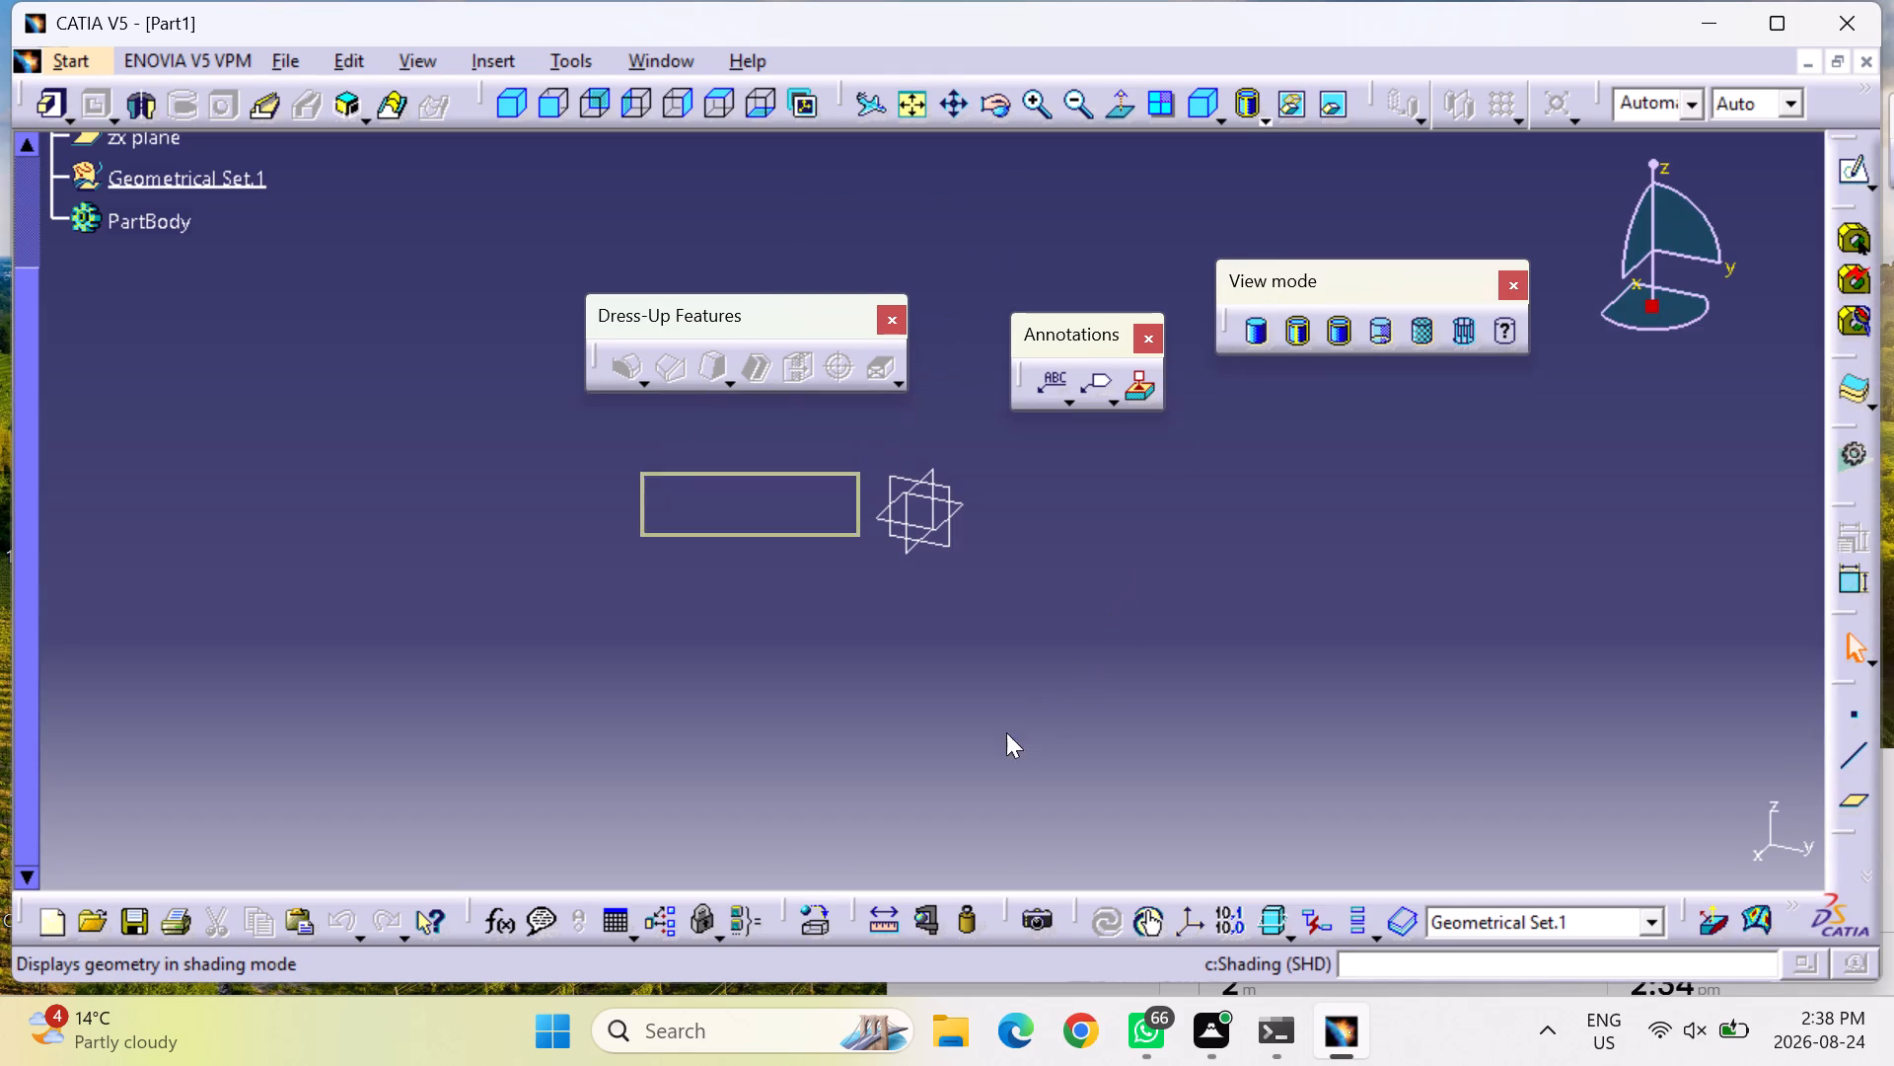
{"action": "left_click_drag", "start_coordinate": [1006, 732], "coordinate": [161, 430]}
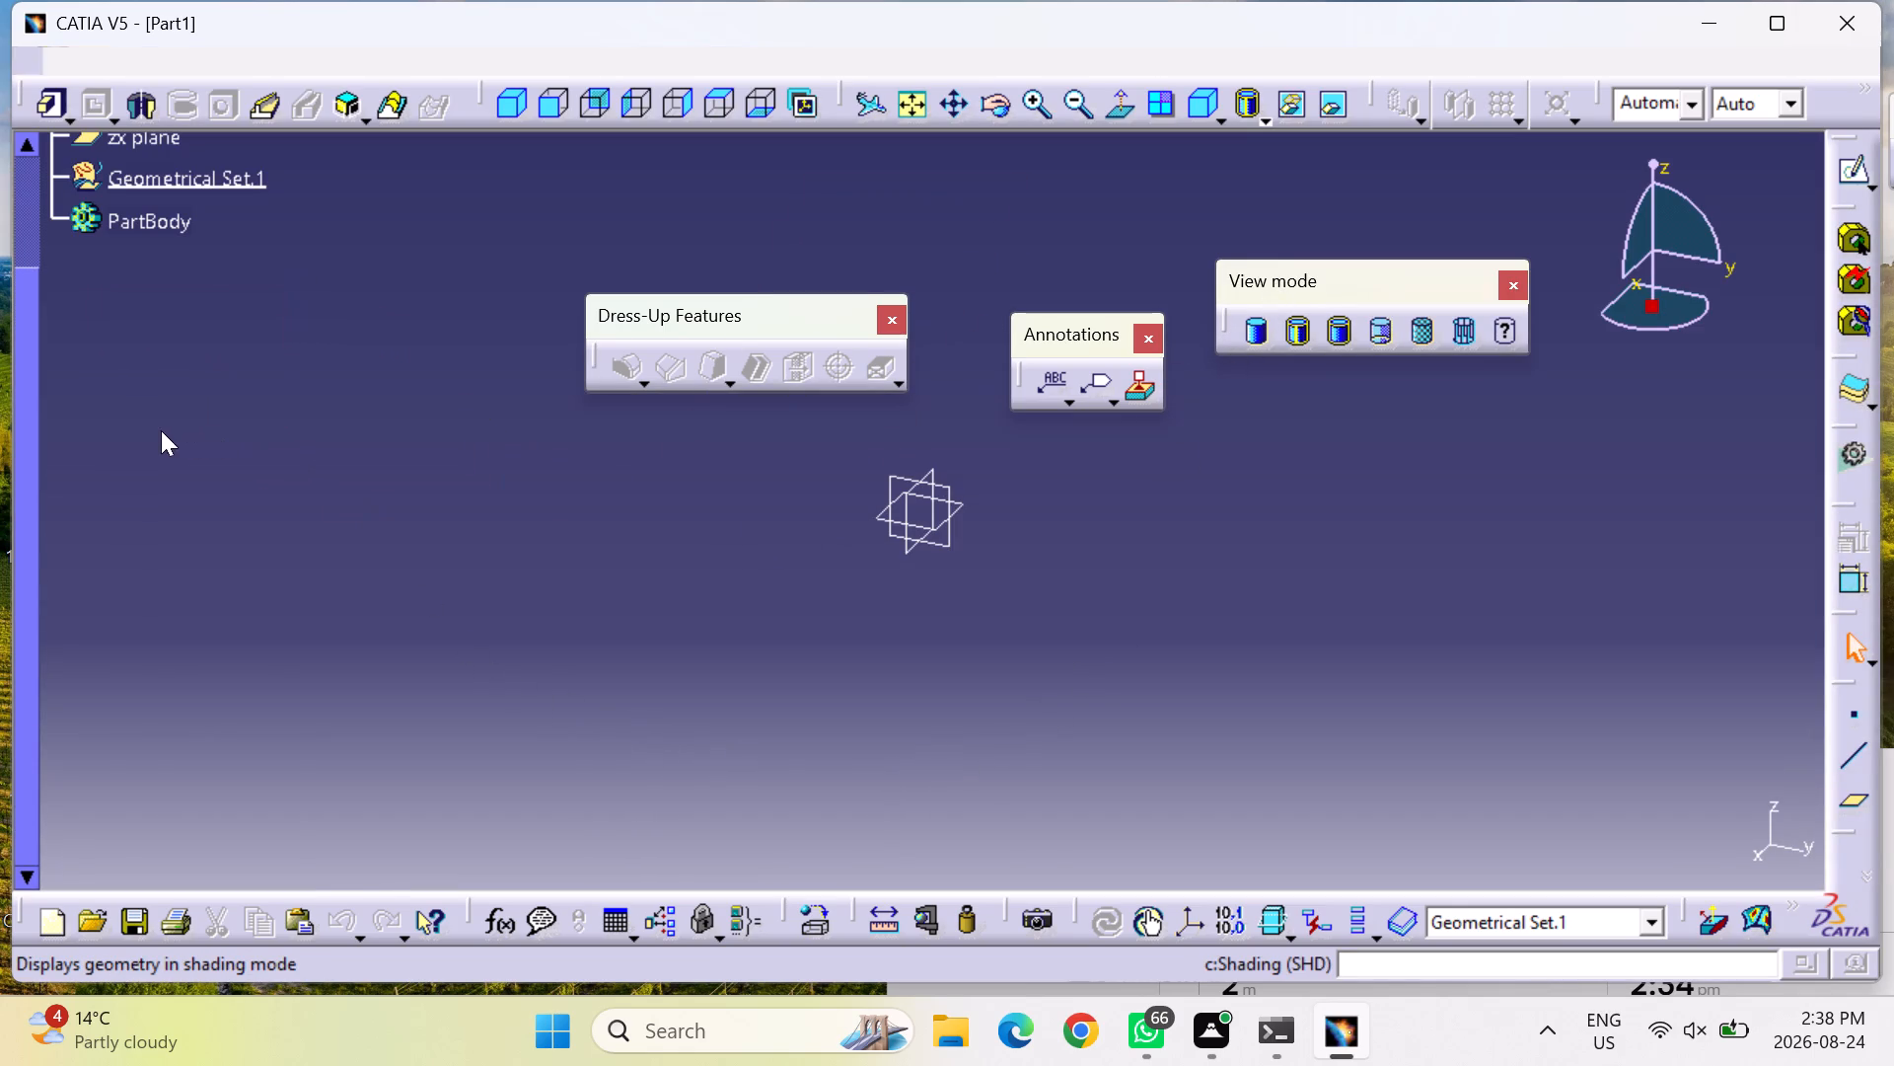
{"action": "left_click_drag", "start_coordinate": [784, 320], "coordinate": [302, 526]}
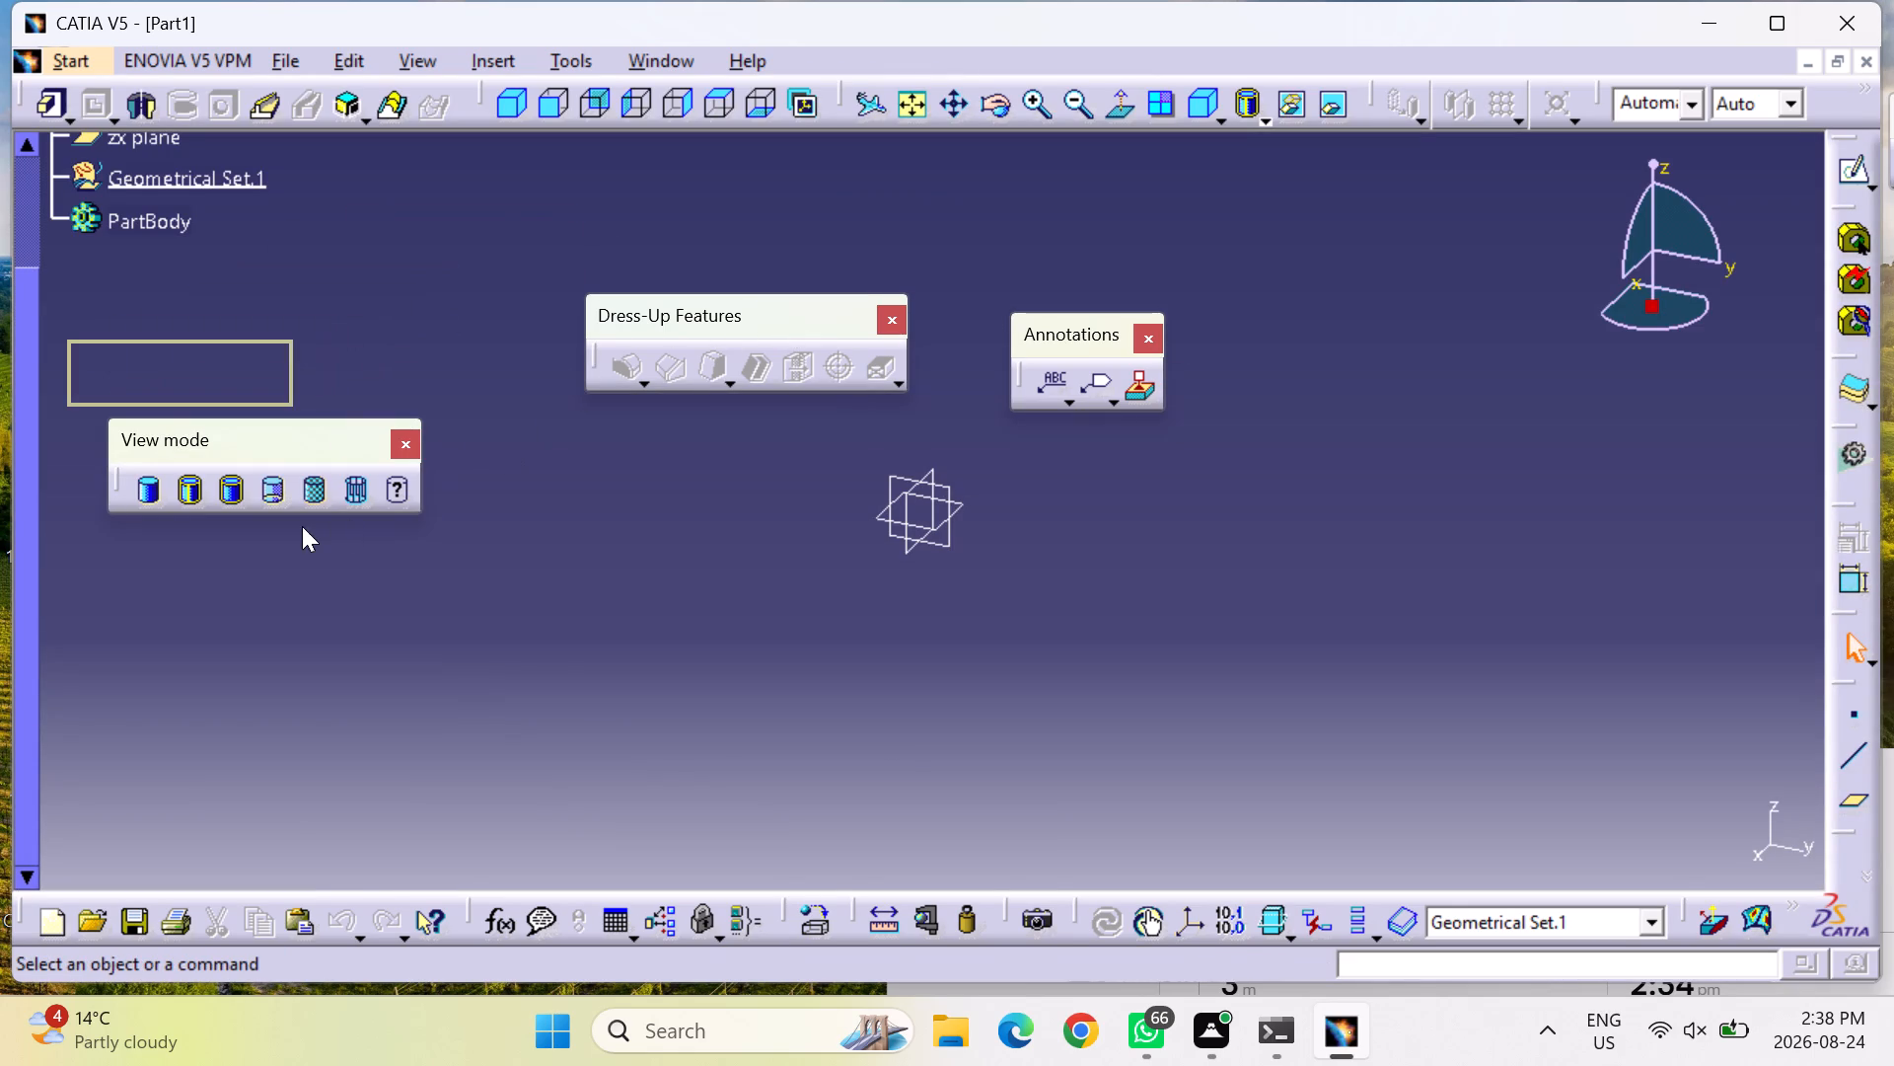
{"action": "left_click_drag", "start_coordinate": [302, 526], "coordinate": [300, 526]}
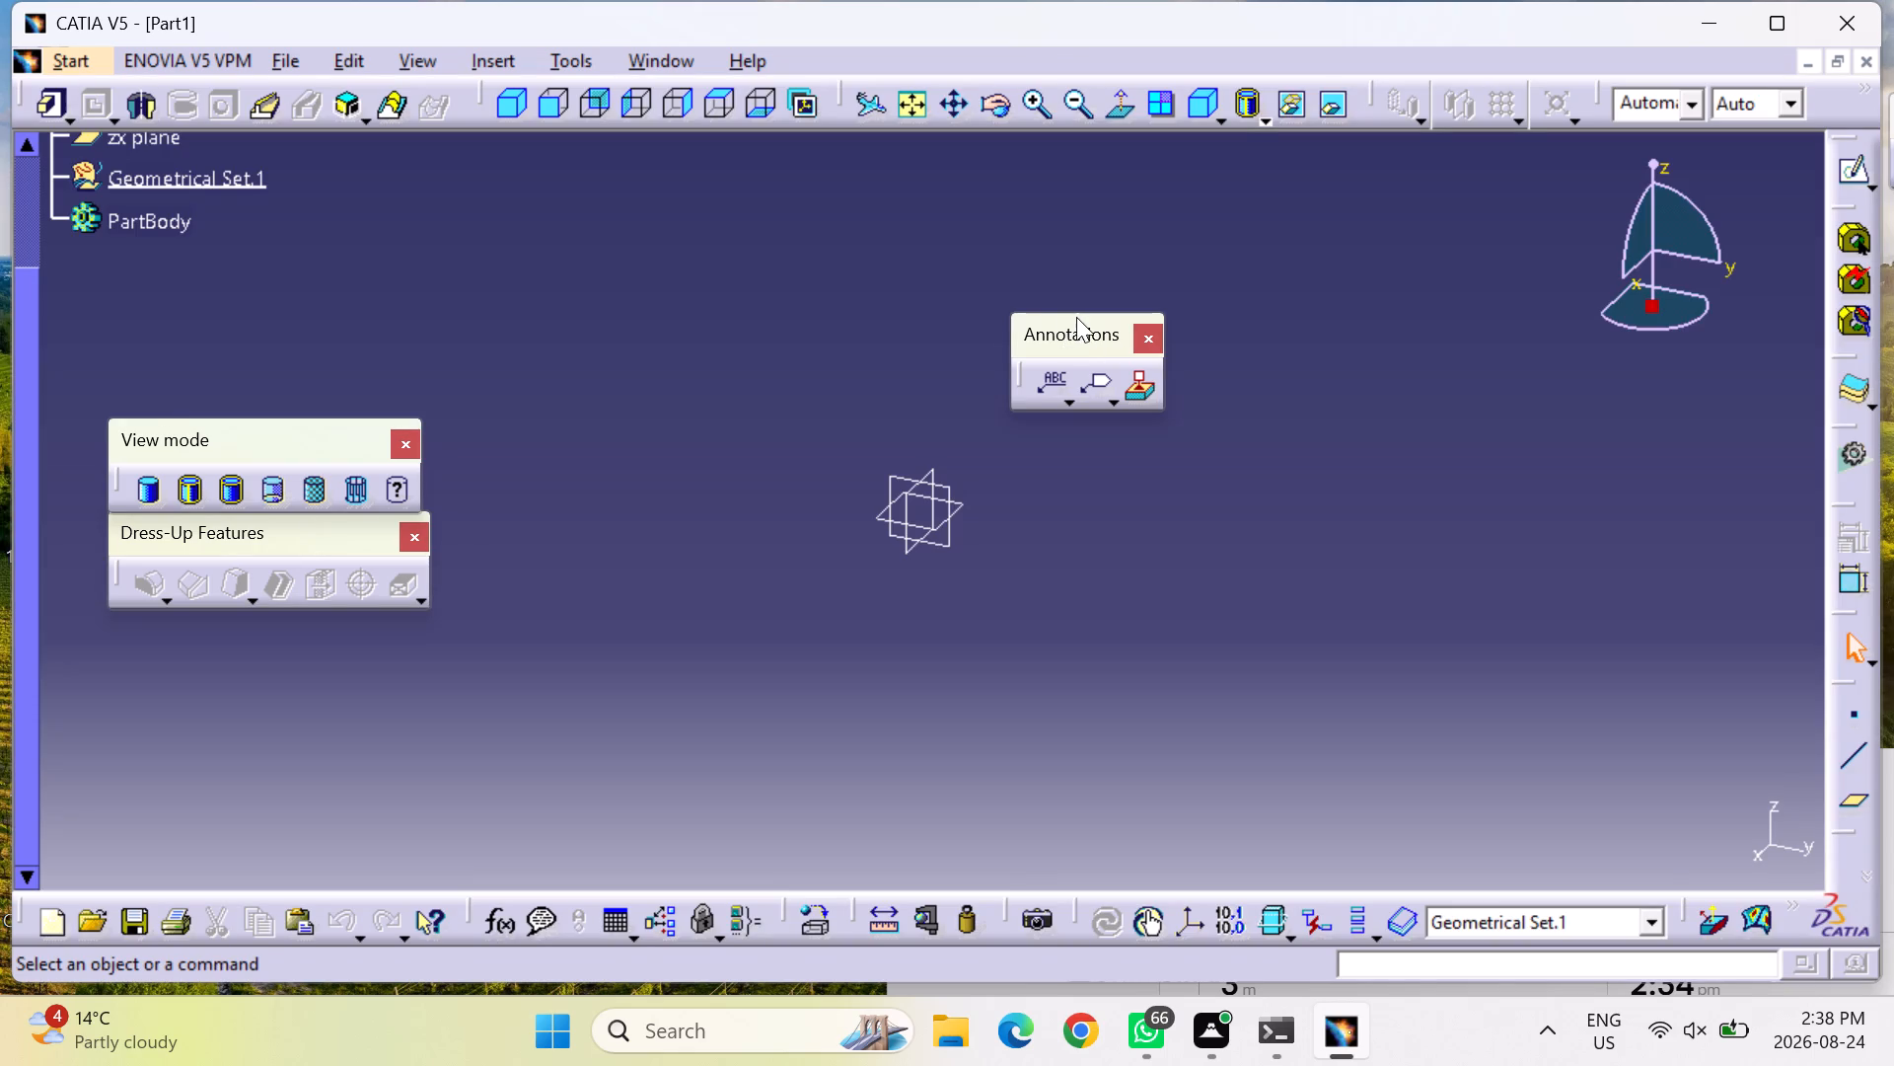
{"action": "left_click_drag", "start_coordinate": [1079, 319], "coordinate": [260, 471]}
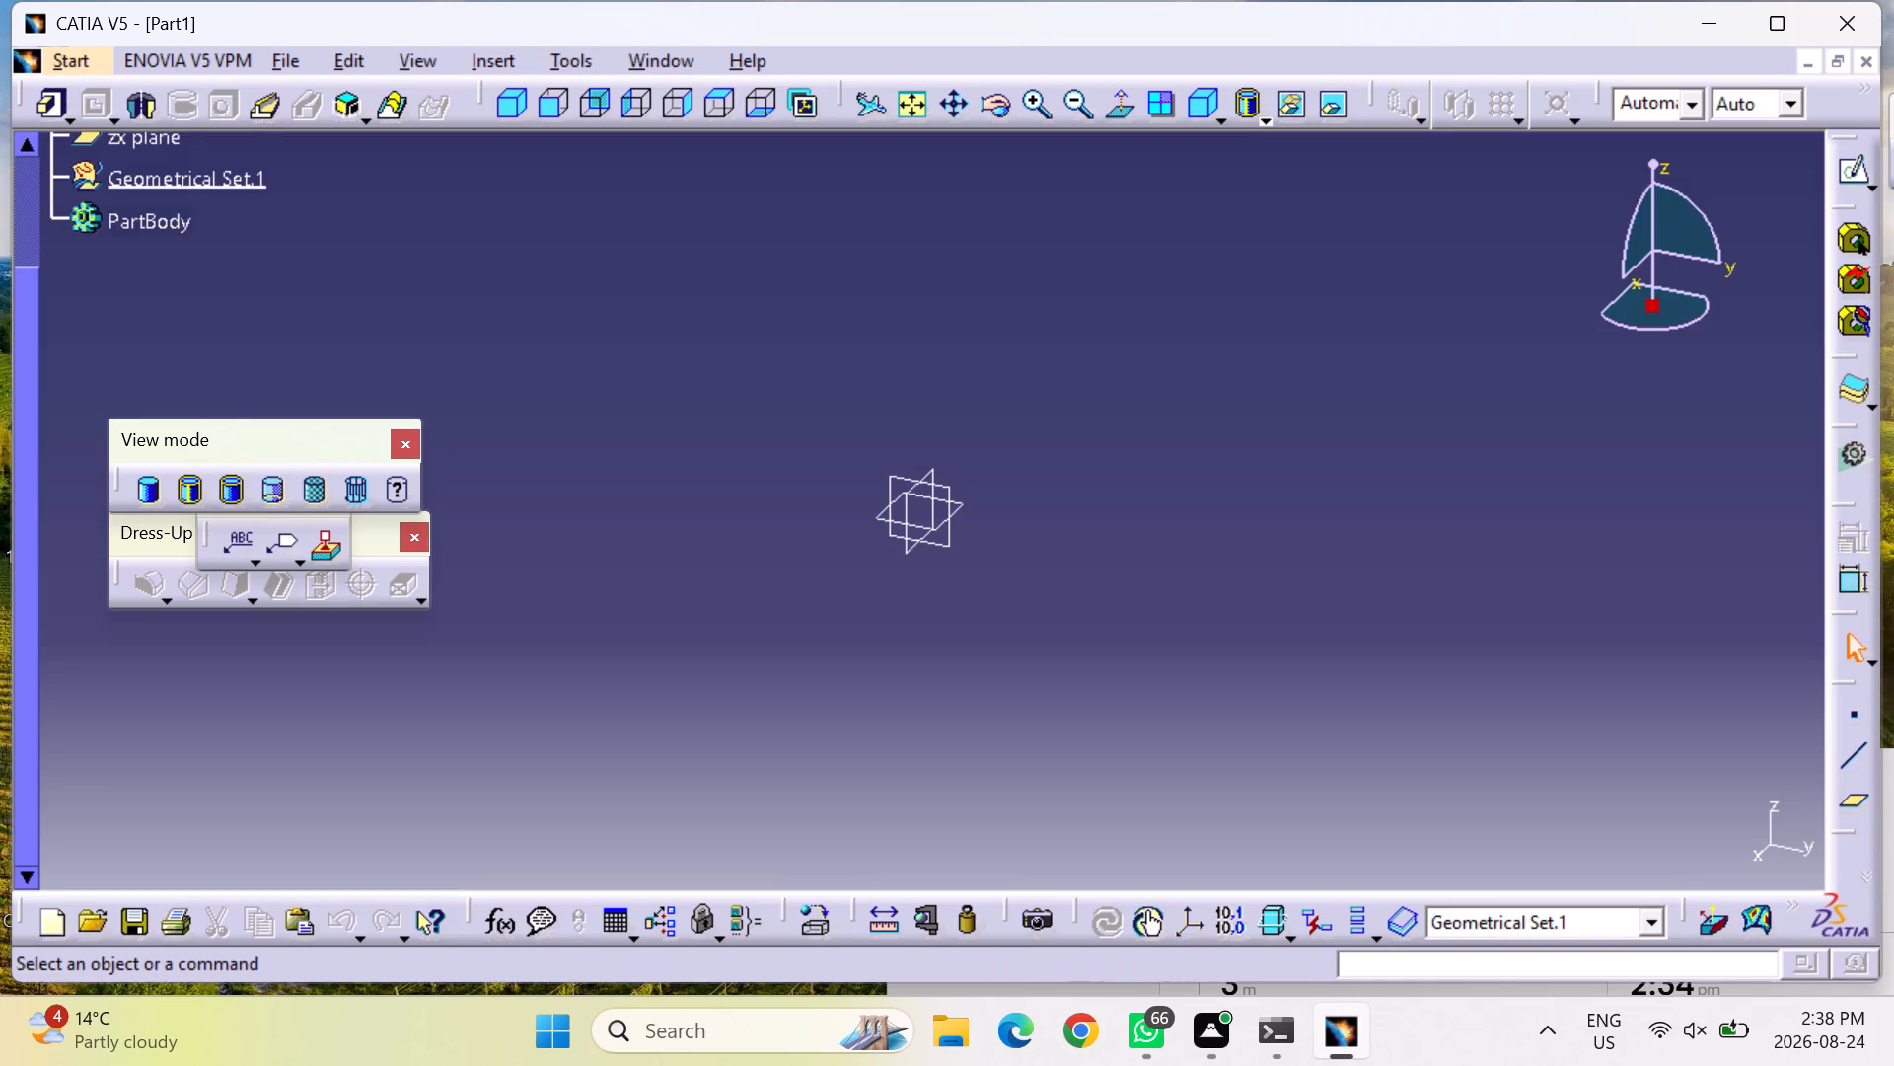
{"action": "scroll", "coordinate": [526, 361], "scroll_direction": "up", "scroll_amount": 3}
{"action": "scroll", "coordinate": [631, 334], "scroll_direction": "down", "scroll_amount": 1}
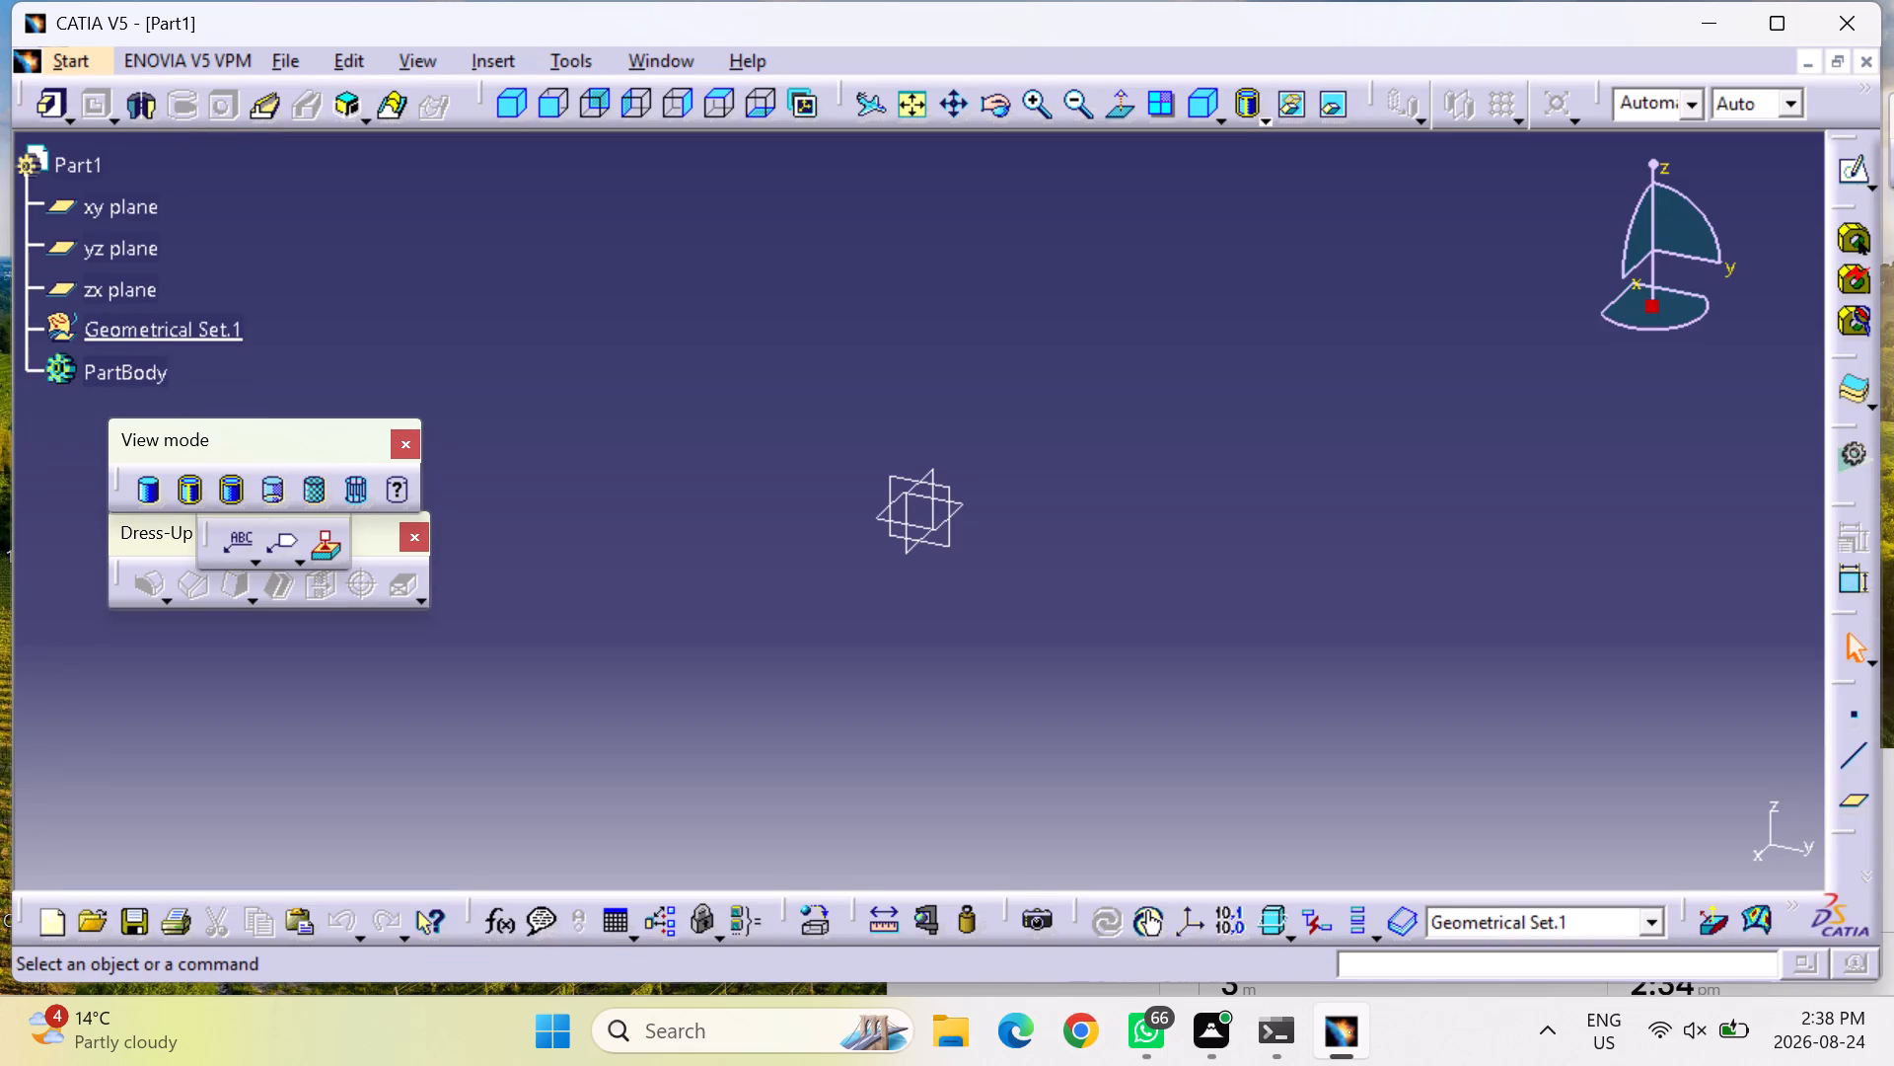
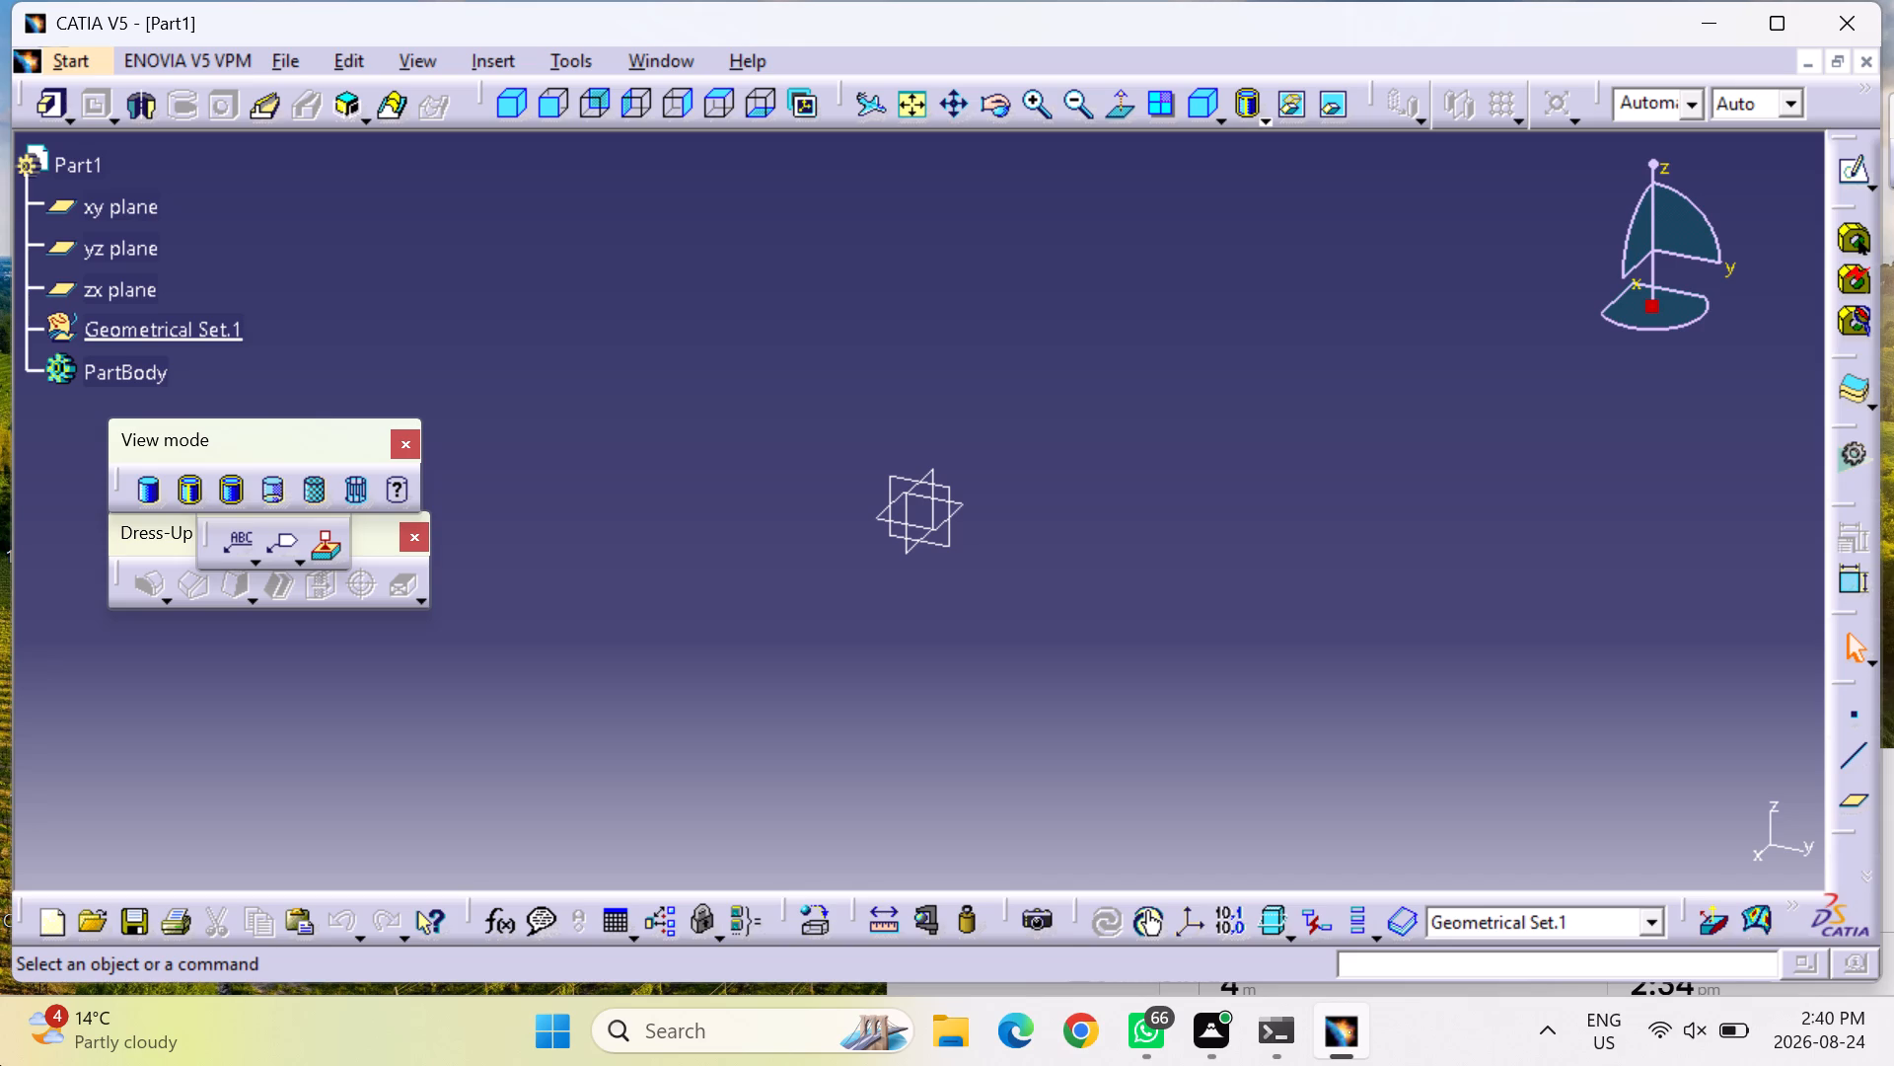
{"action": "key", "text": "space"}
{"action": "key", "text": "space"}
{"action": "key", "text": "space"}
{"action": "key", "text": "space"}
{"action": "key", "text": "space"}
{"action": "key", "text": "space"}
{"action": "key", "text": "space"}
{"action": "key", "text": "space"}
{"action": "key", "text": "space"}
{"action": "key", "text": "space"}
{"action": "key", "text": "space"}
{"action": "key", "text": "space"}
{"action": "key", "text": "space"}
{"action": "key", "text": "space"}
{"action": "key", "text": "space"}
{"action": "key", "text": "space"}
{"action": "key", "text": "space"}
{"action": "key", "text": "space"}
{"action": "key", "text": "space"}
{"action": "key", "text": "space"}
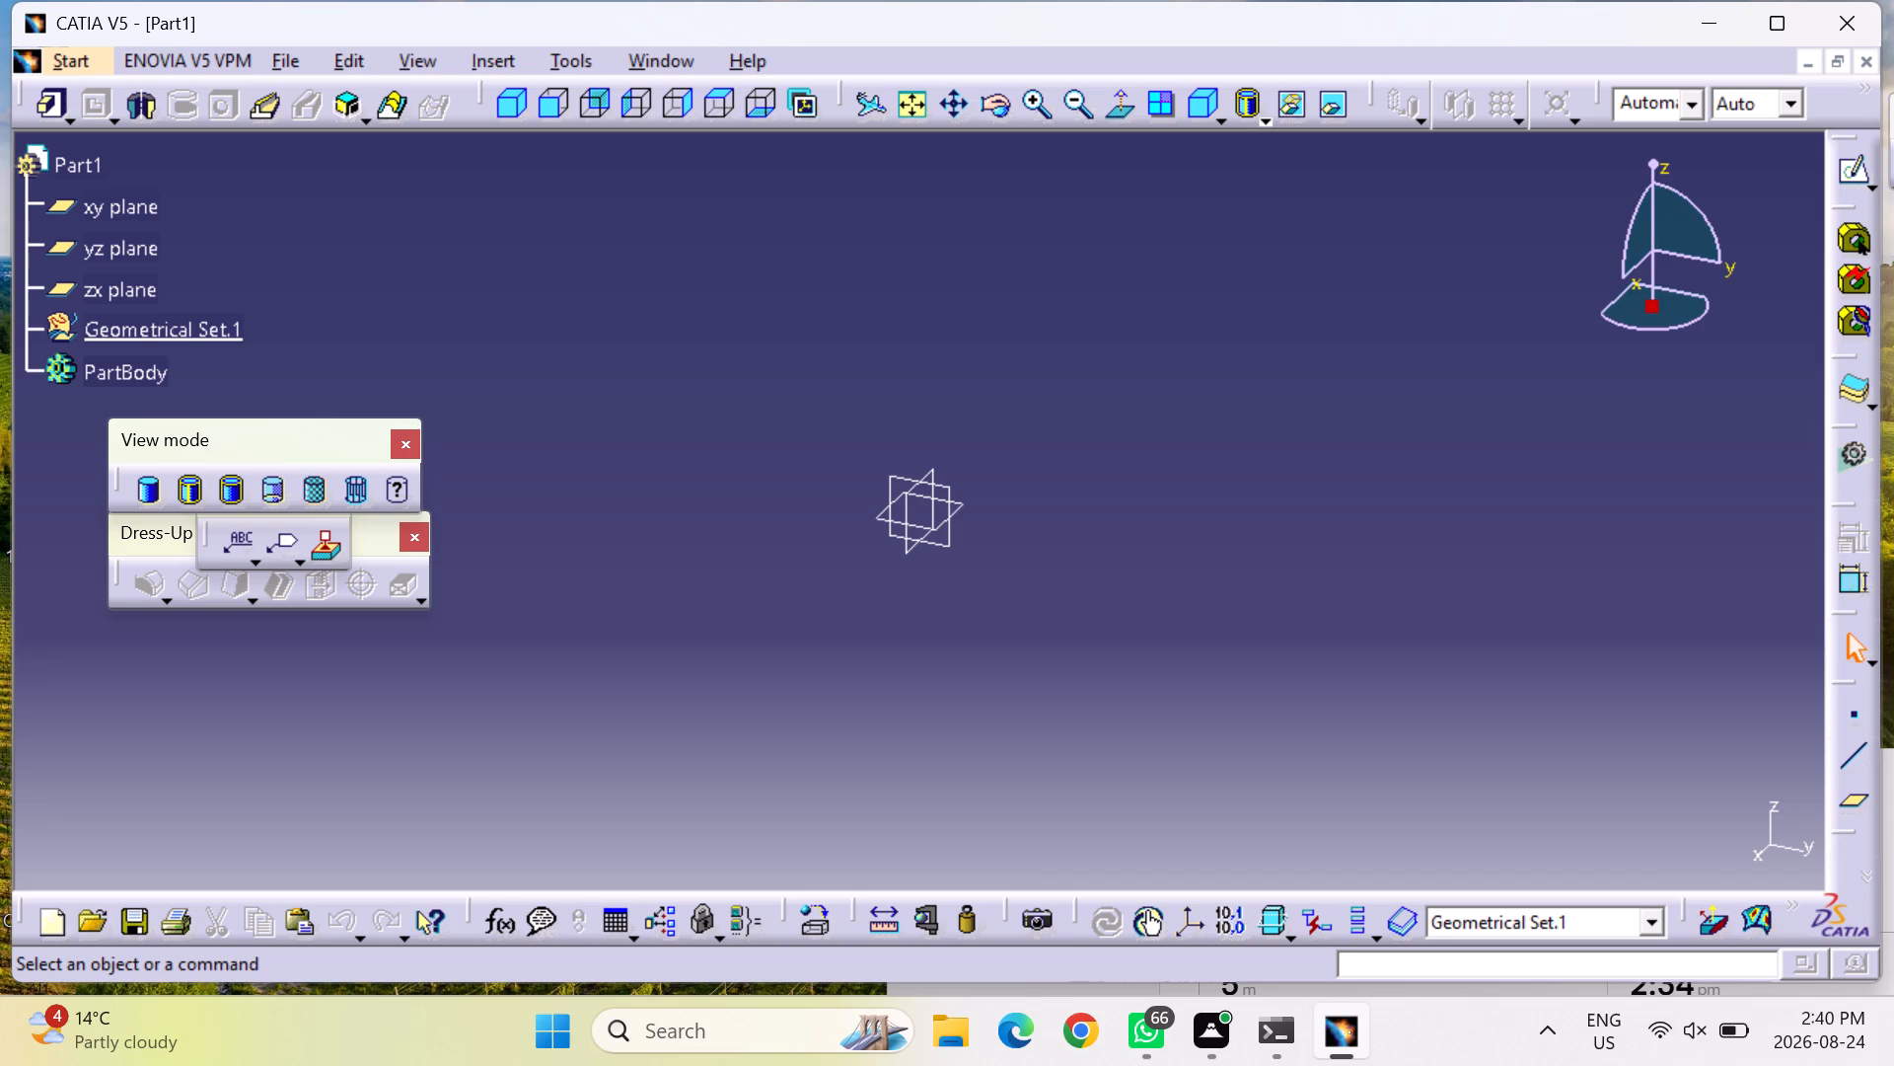
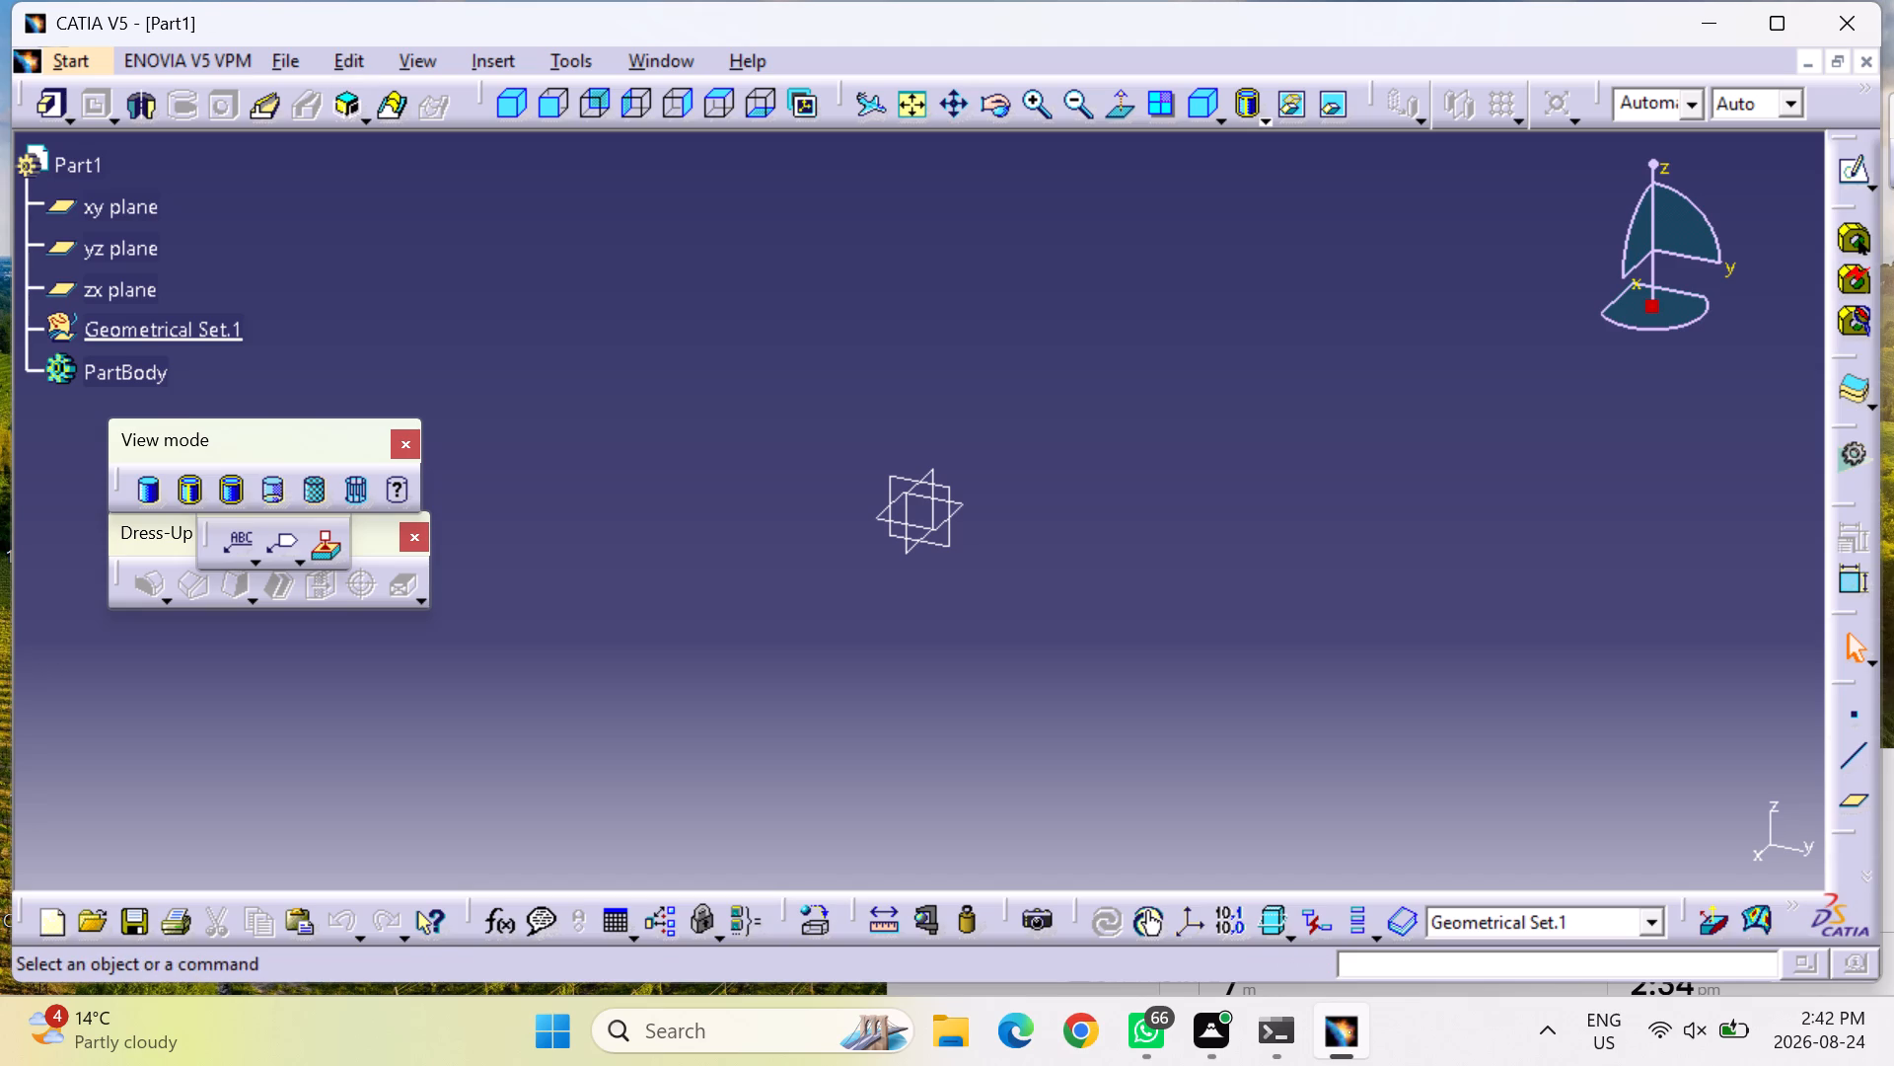
Create a positioned sketch on the xy plane with Swap and Reverse V enabled.
{"action": "left_click", "coordinate": [113, 213]}
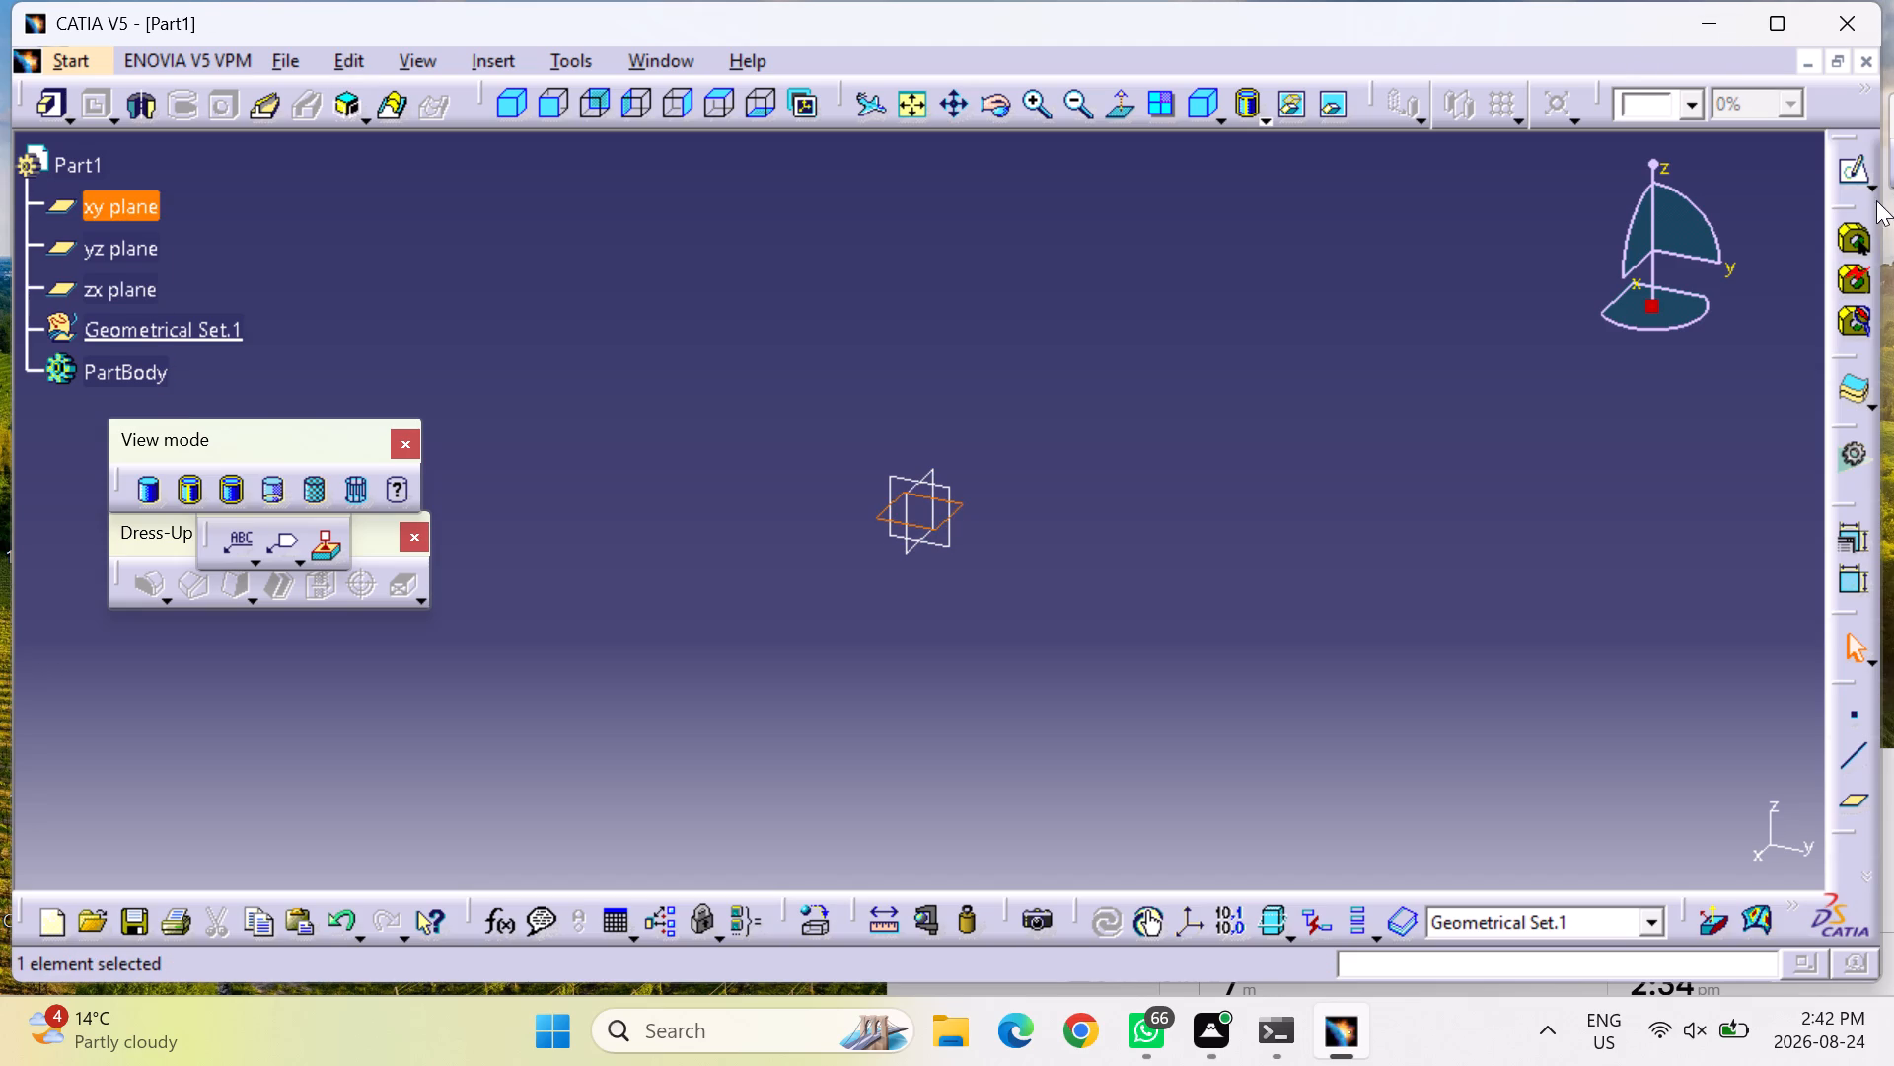
{"action": "left_click", "coordinate": [1872, 184]}
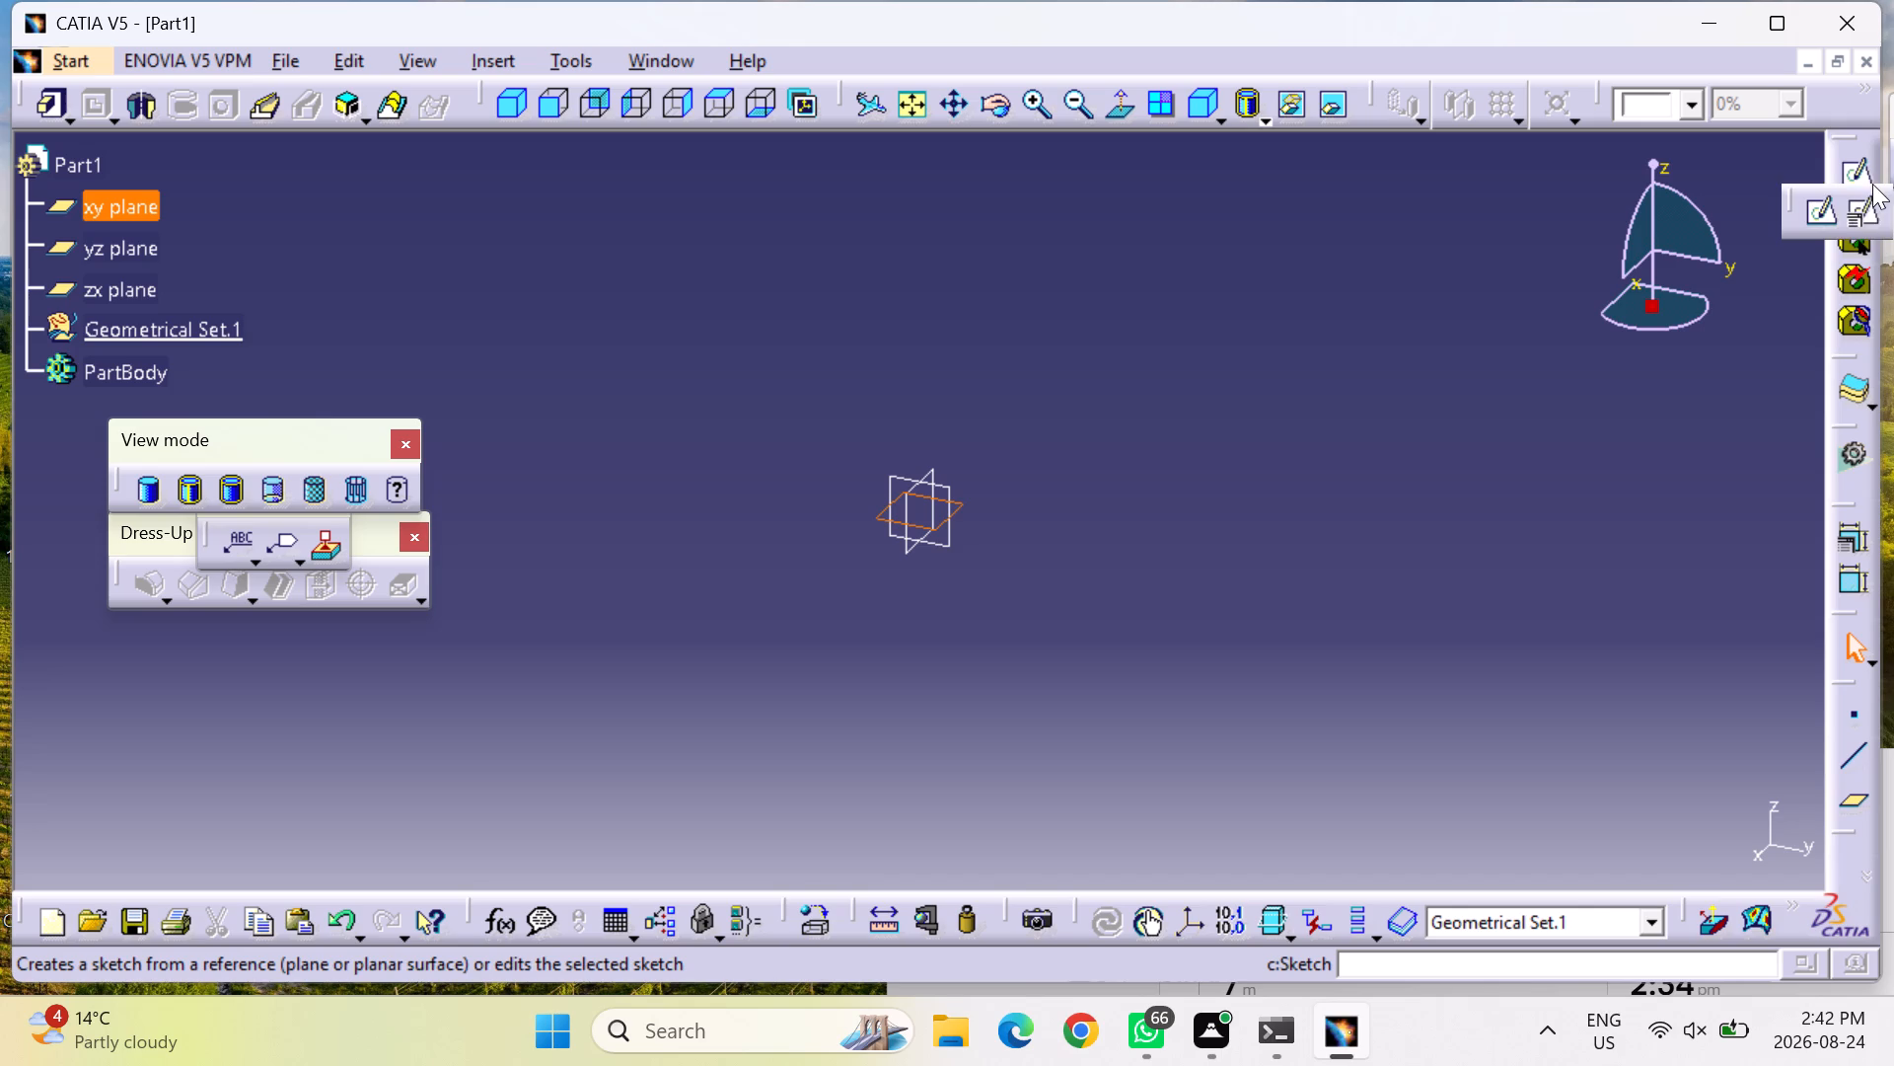
{"action": "left_click", "coordinate": [1873, 213]}
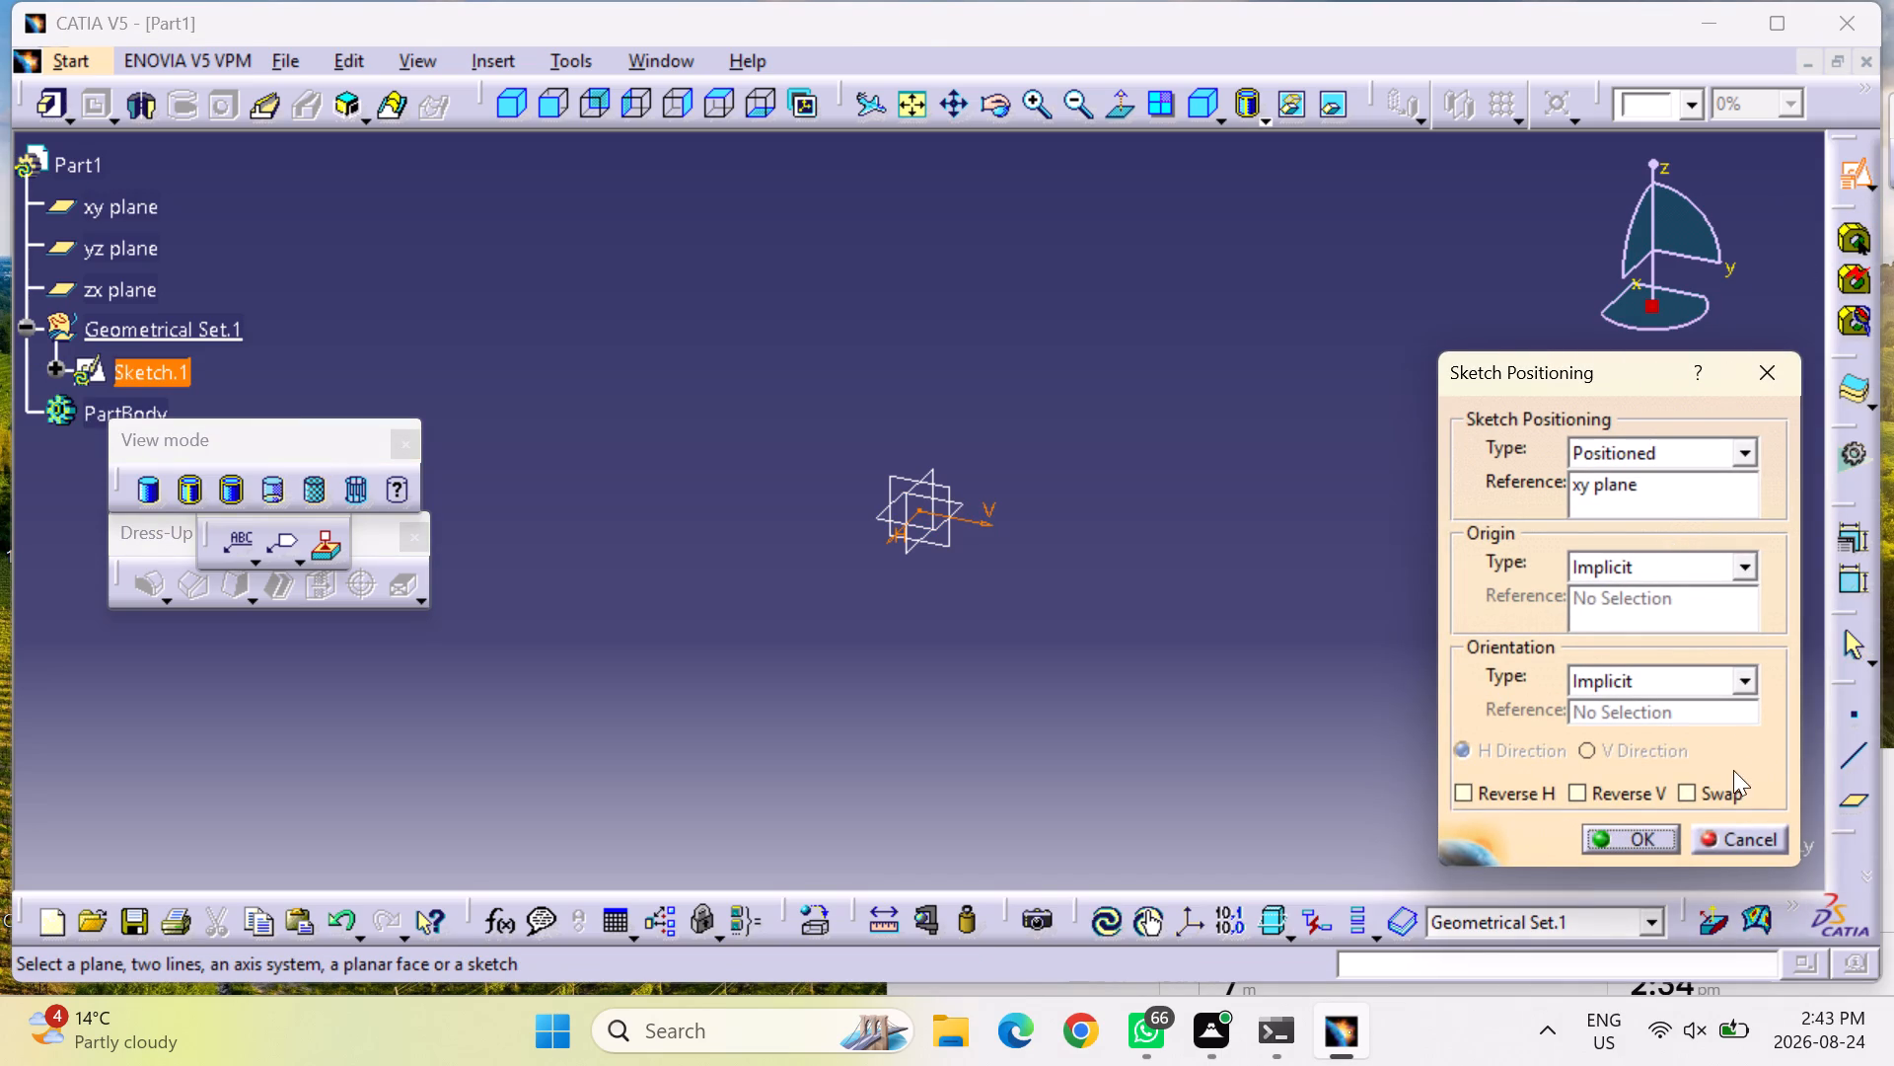
{"action": "left_click", "coordinate": [1691, 792]}
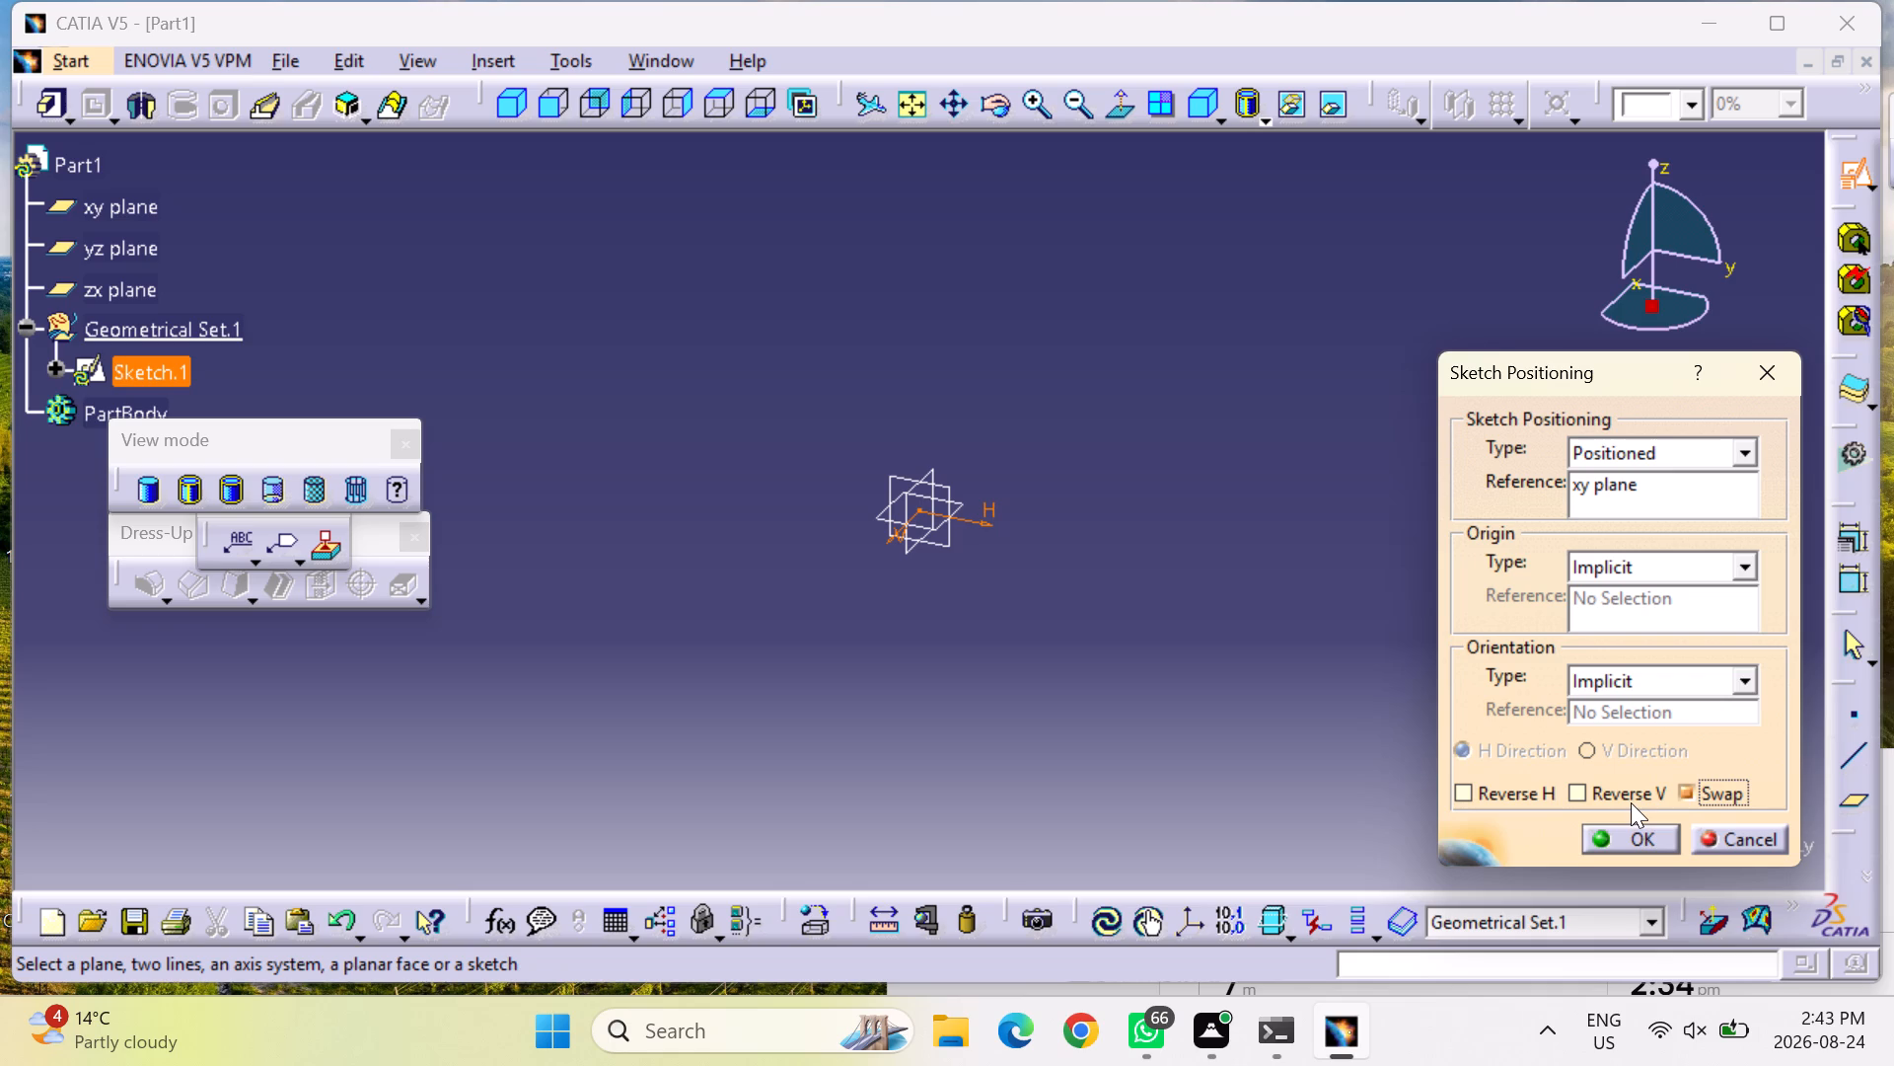
{"action": "left_click", "coordinate": [1581, 793]}
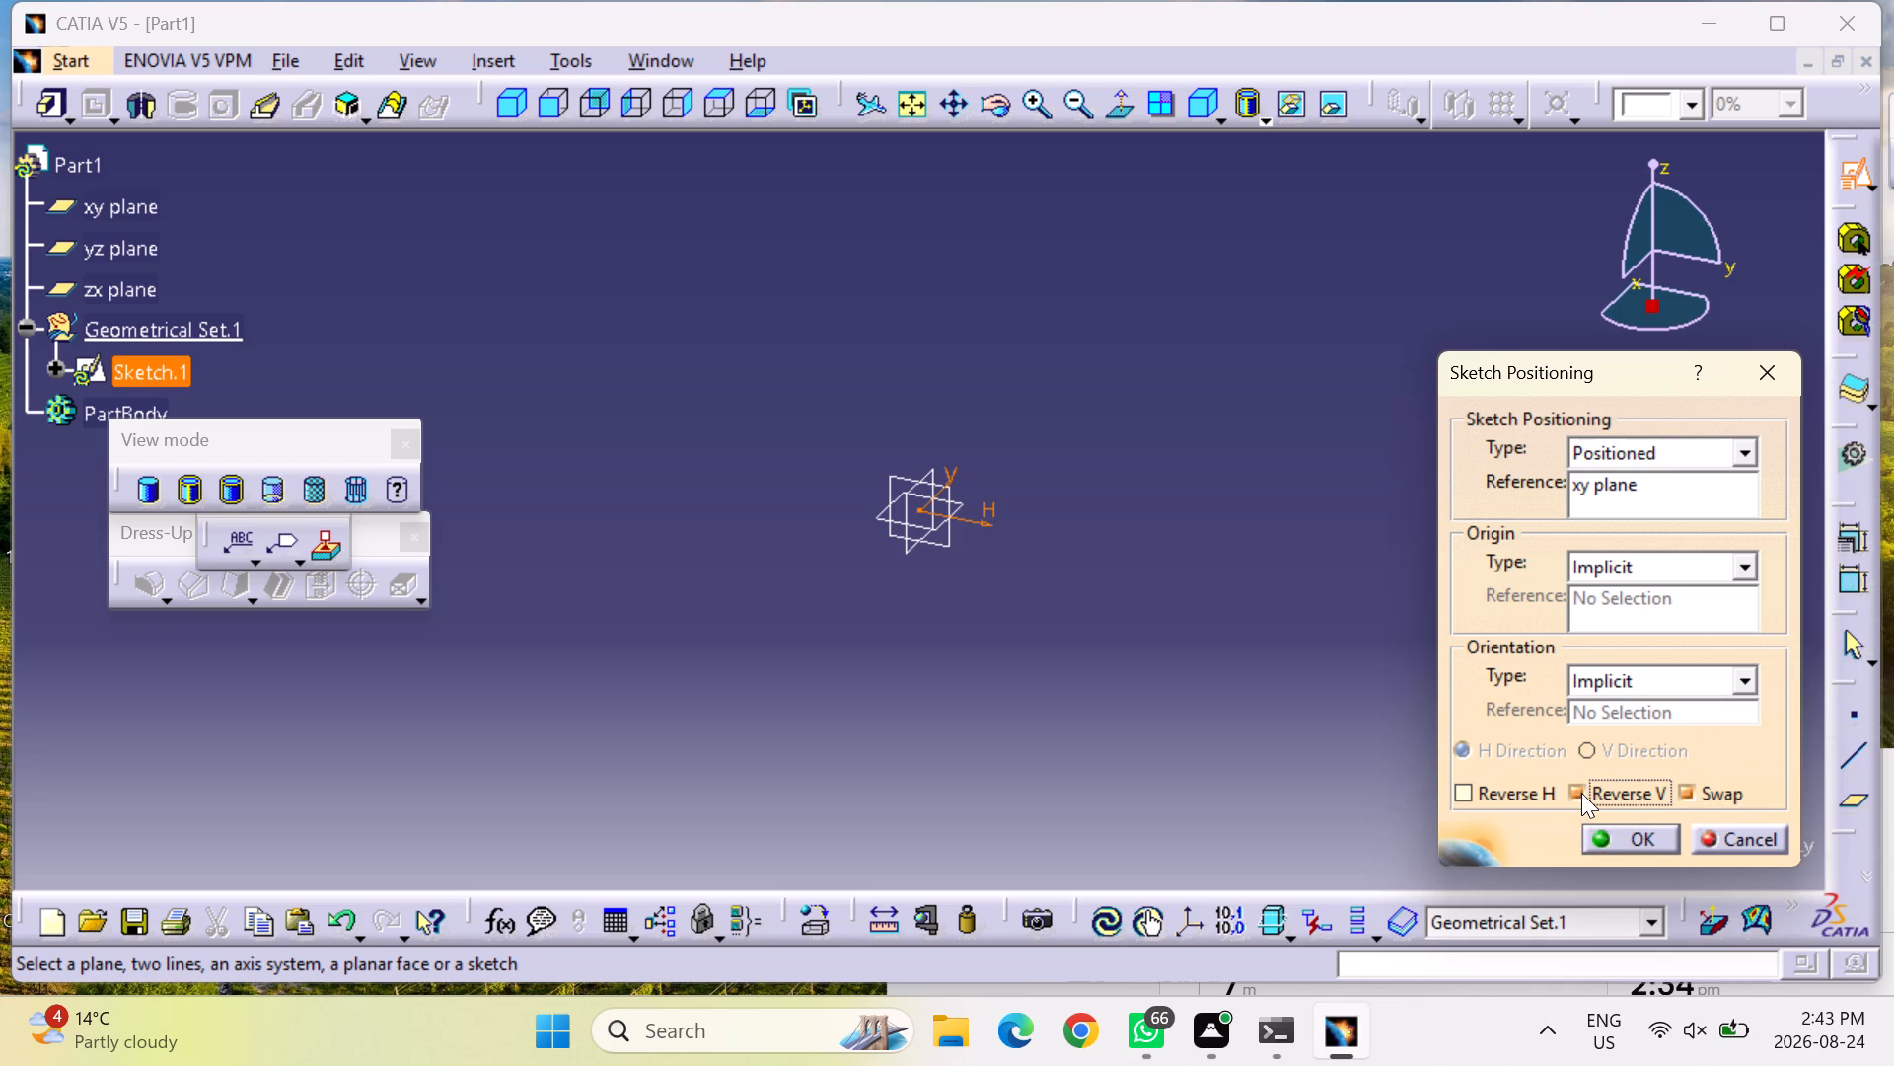
{"action": "left_click", "coordinate": [1629, 842]}
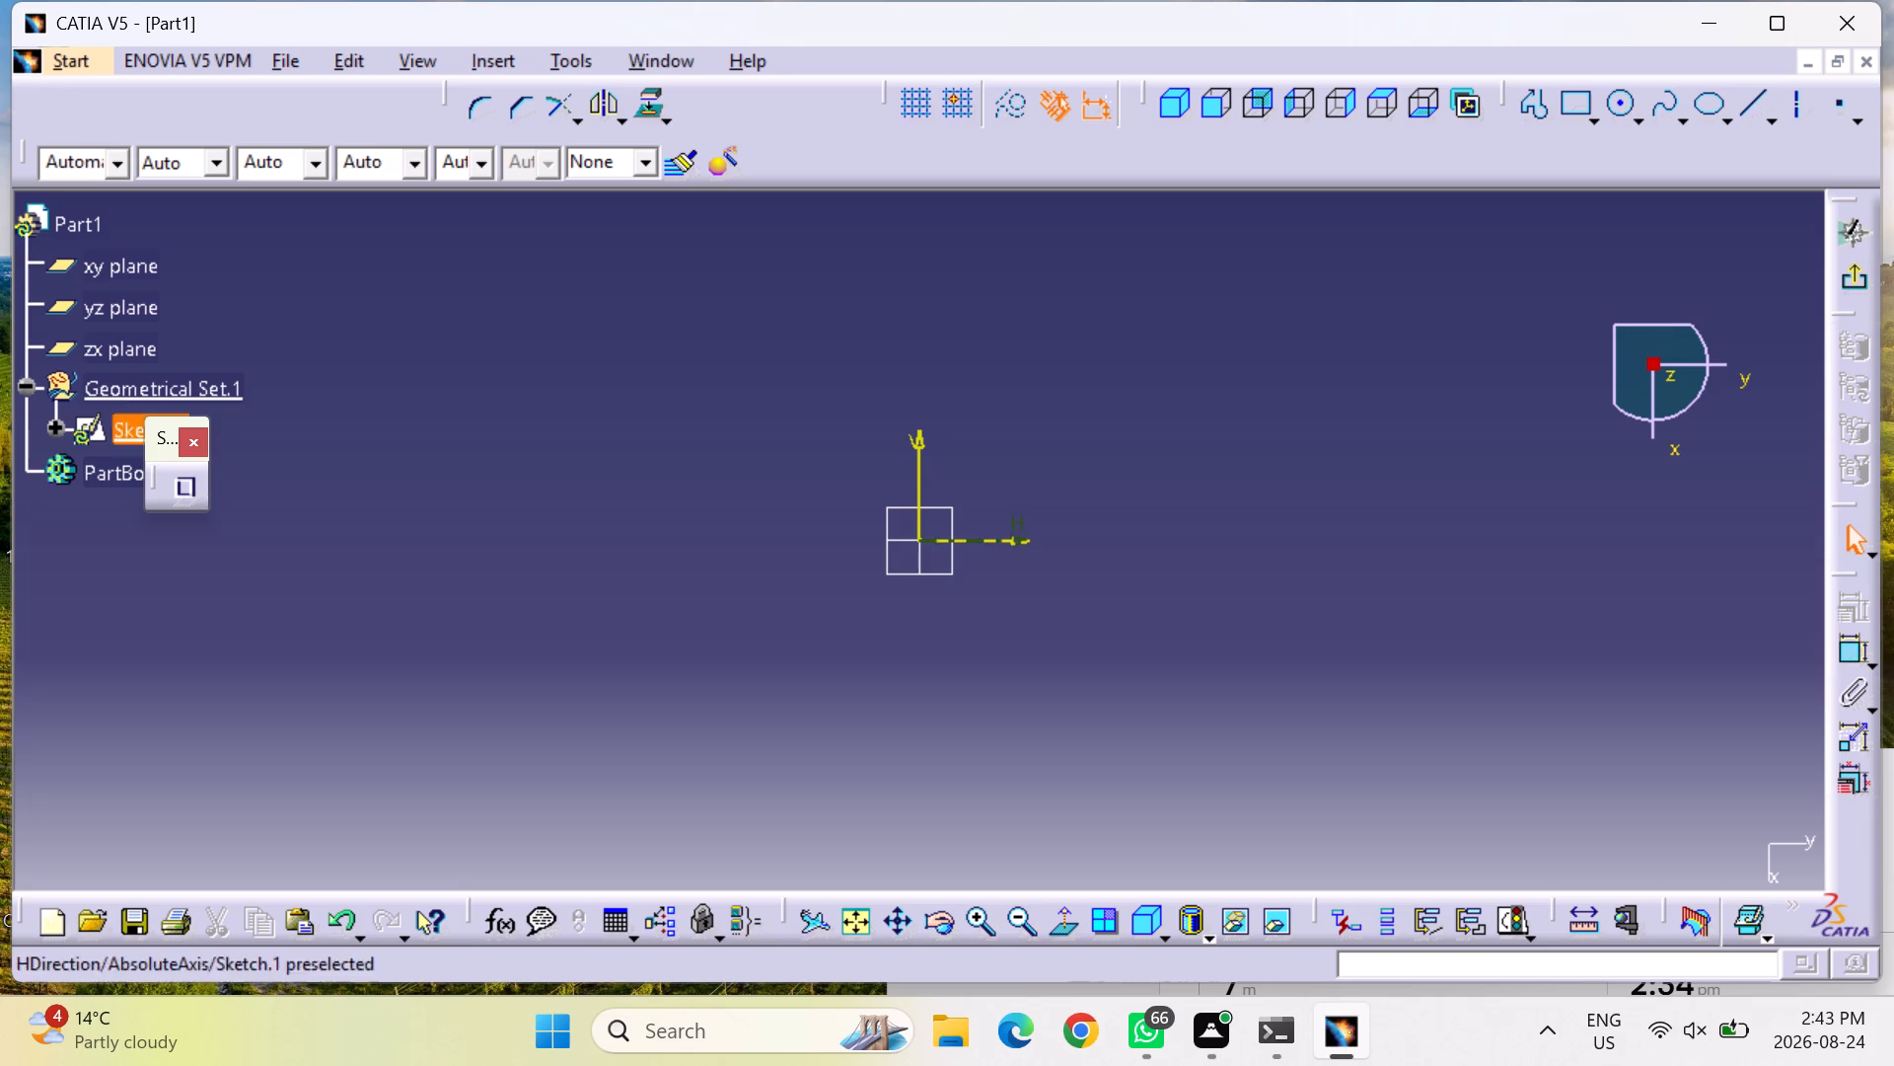
Sketch an open U-shaped profile: horizontal line about 101 mm to the V axis, tangent arc of about 54 mm radius, horizontal line about 101 mm back.
{"action": "left_click", "coordinate": [1532, 110]}
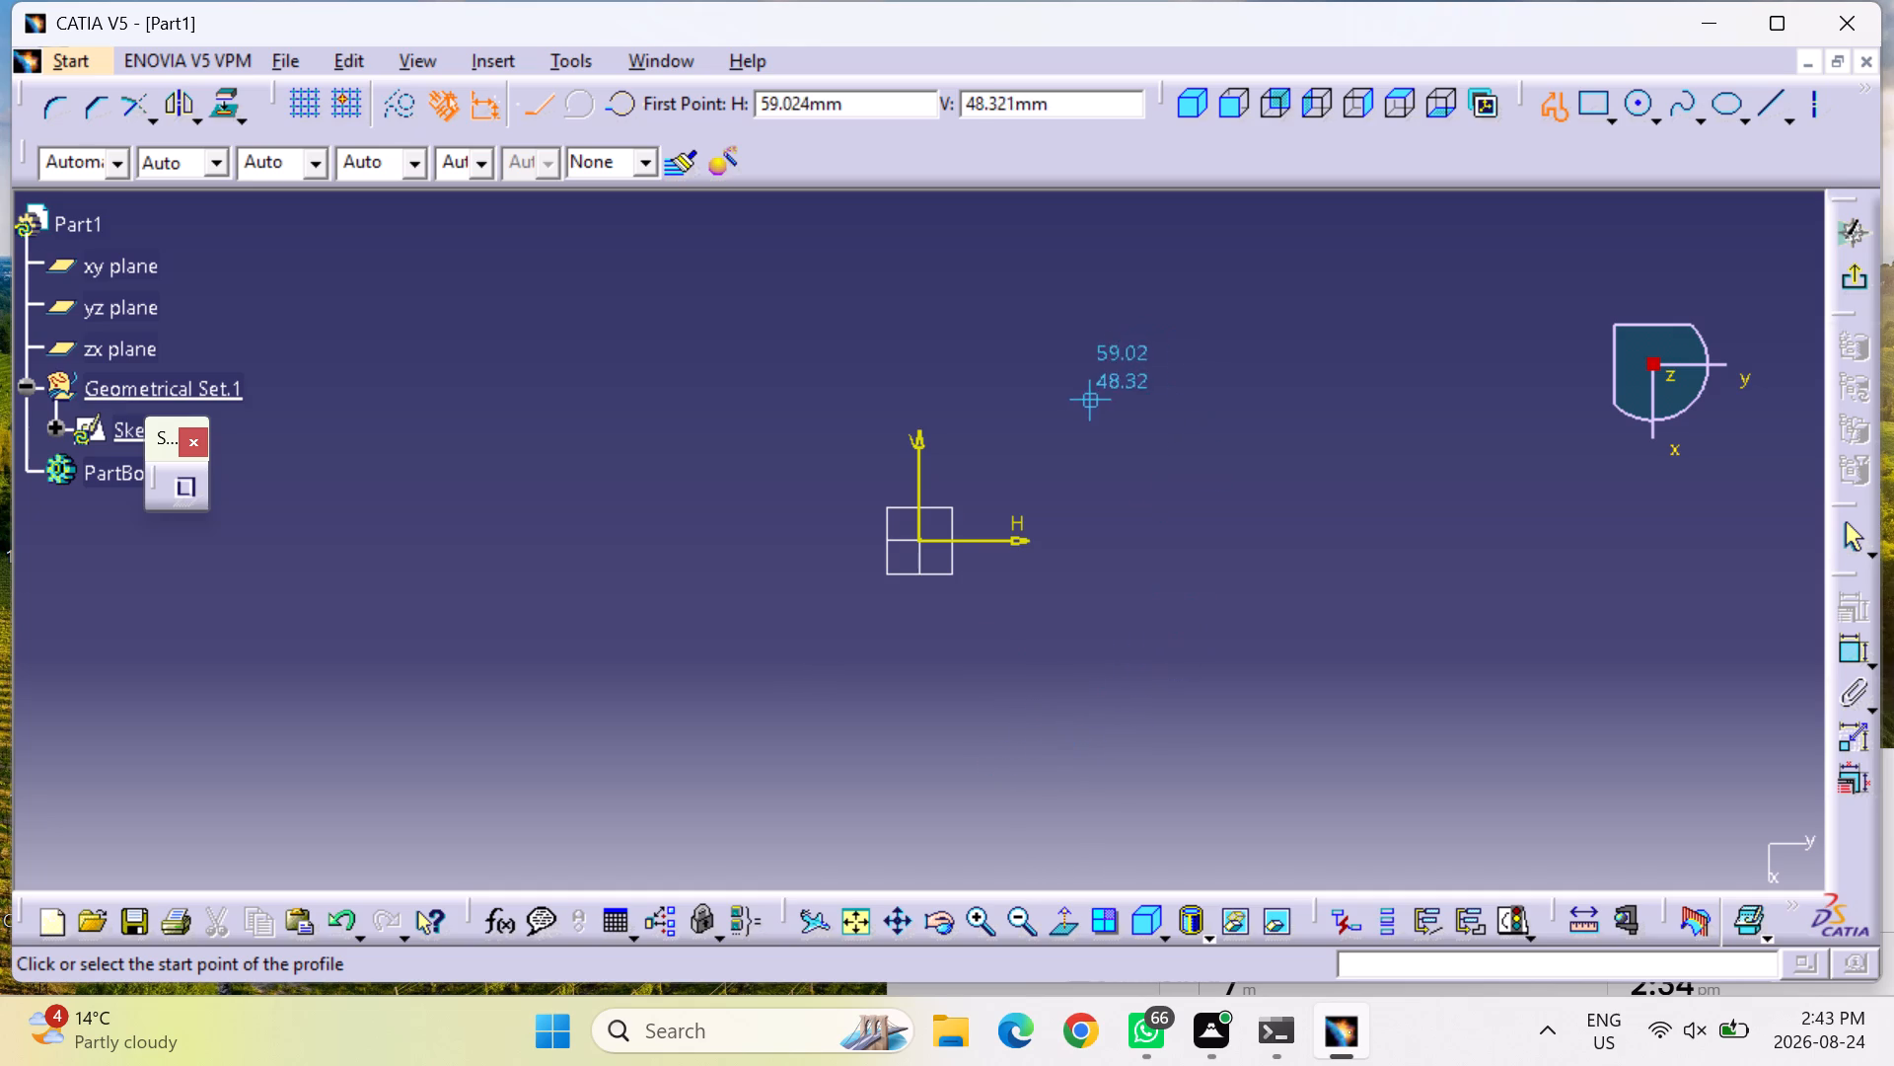
{"action": "left_click", "coordinate": [1214, 406]}
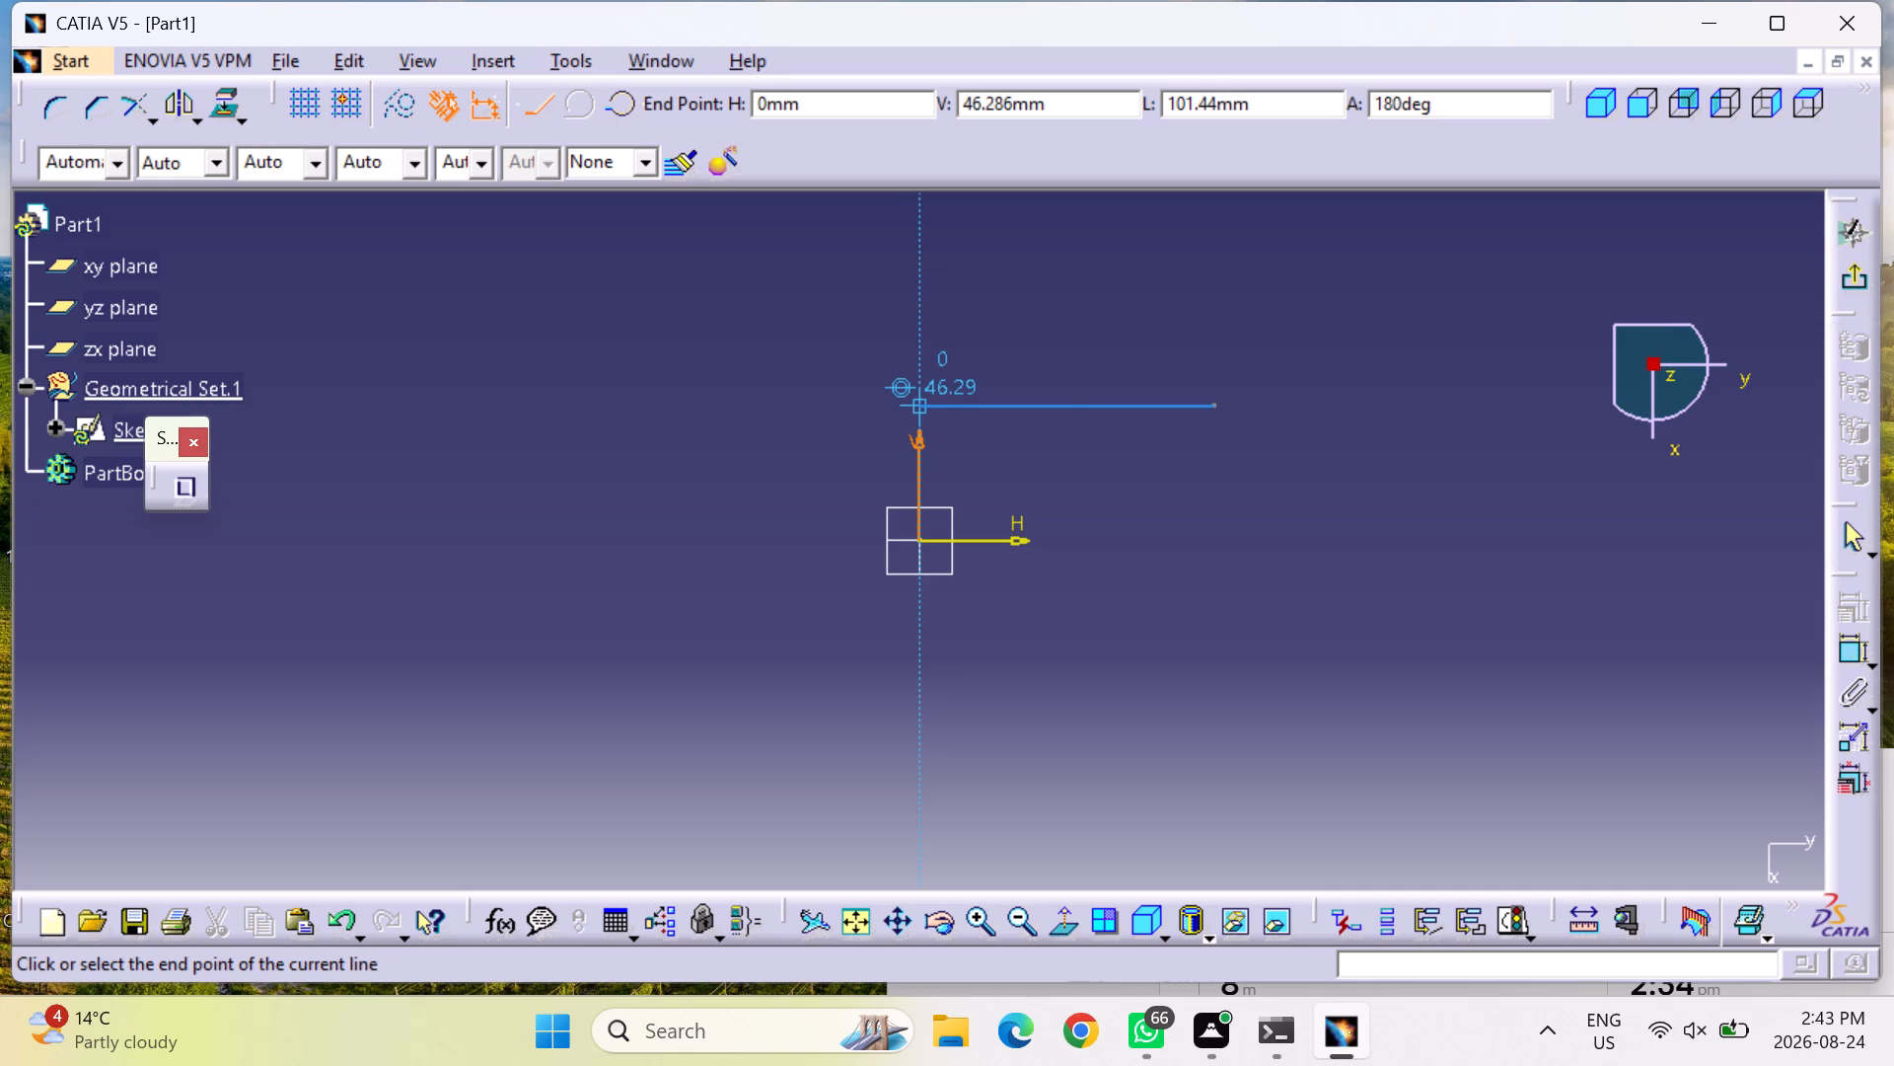
{"action": "left_click_drag", "start_coordinate": [921, 412], "coordinate": [895, 731]}
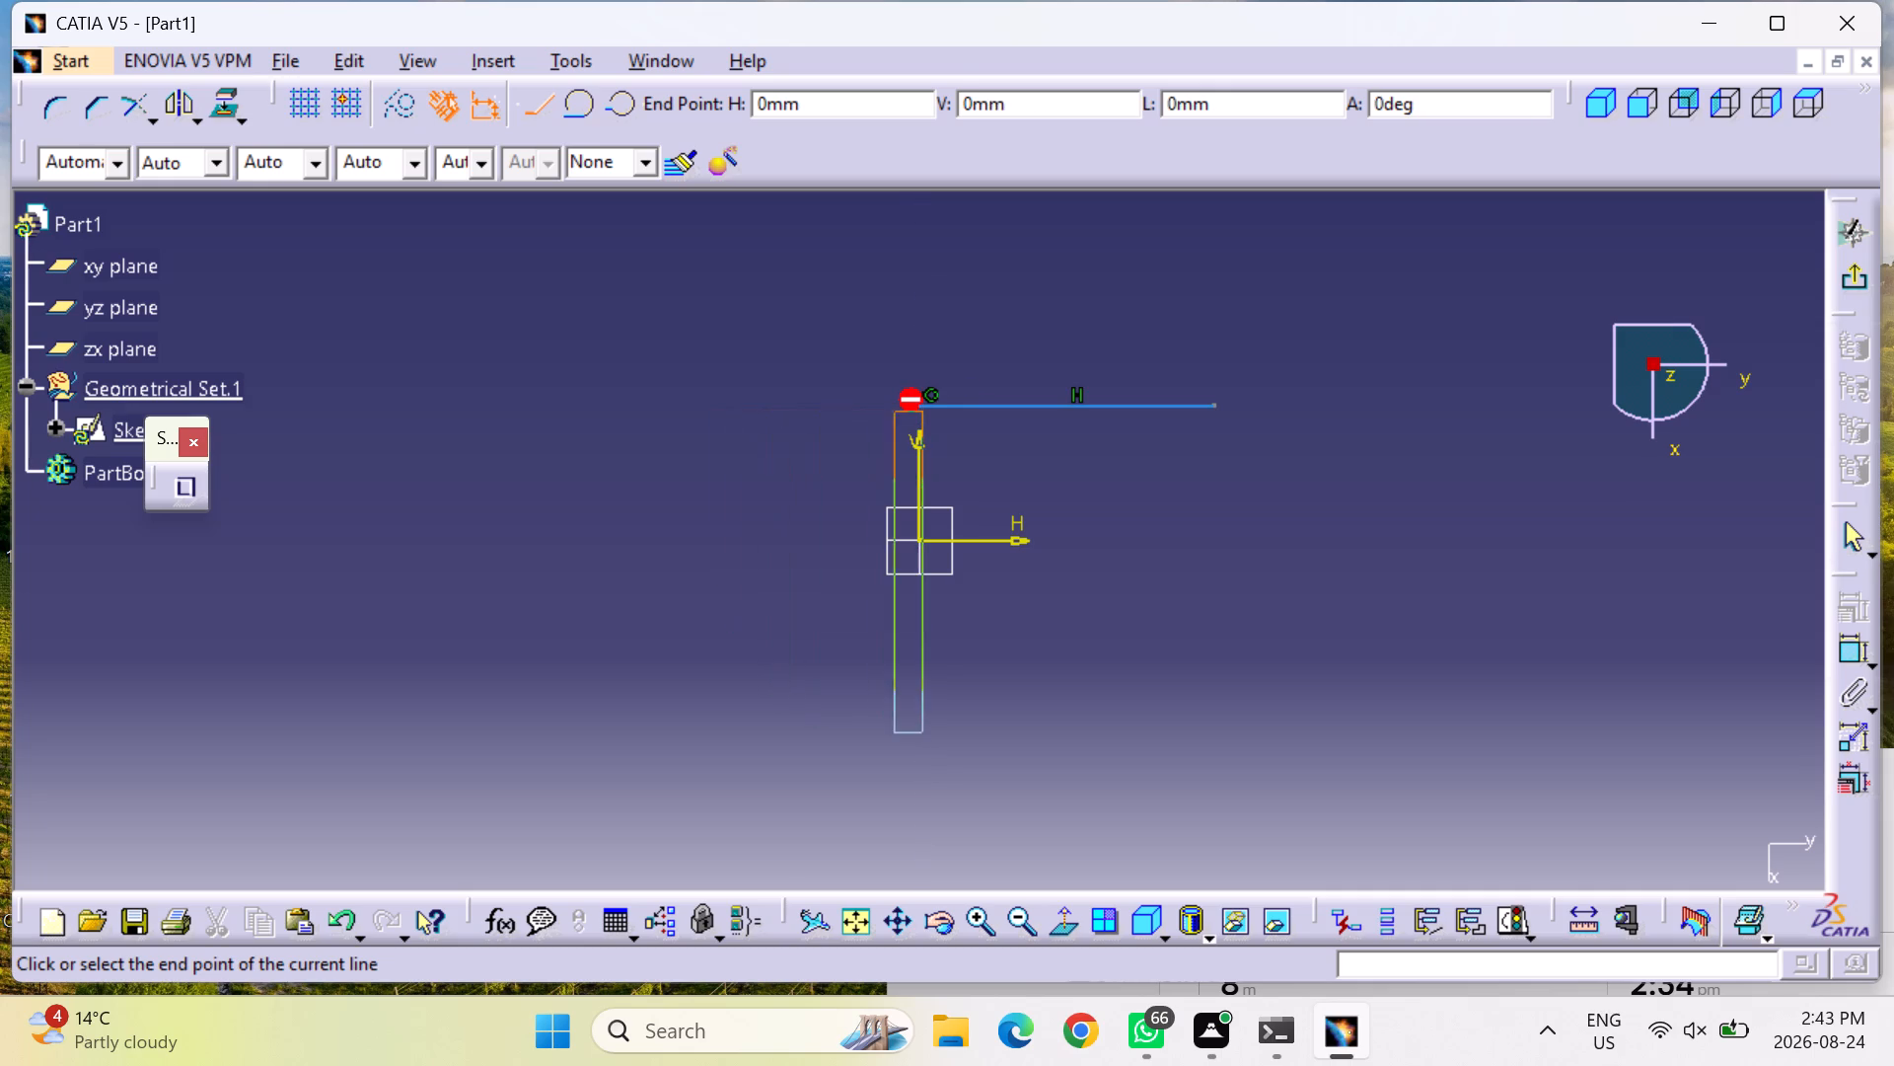
{"action": "left_click_drag", "start_coordinate": [895, 731], "coordinate": [931, 731]}
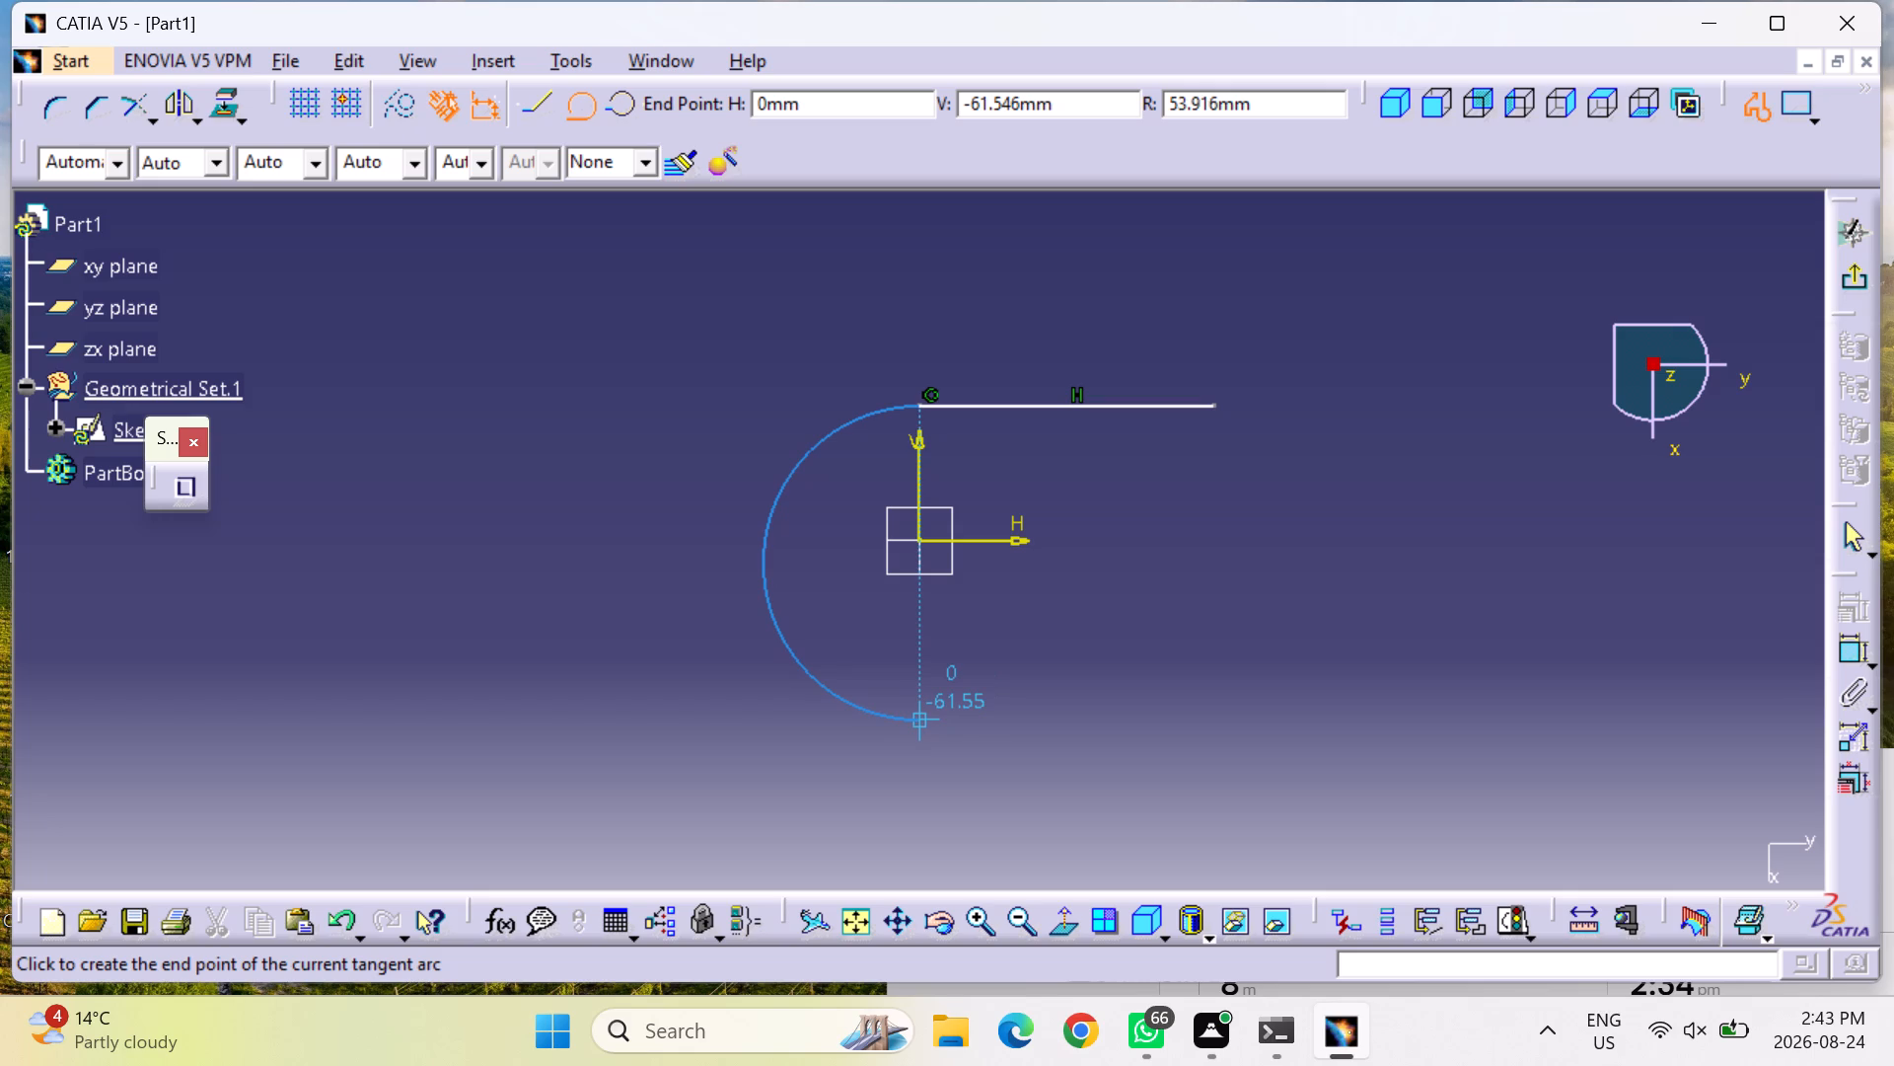
{"action": "left_click", "coordinate": [919, 721]}
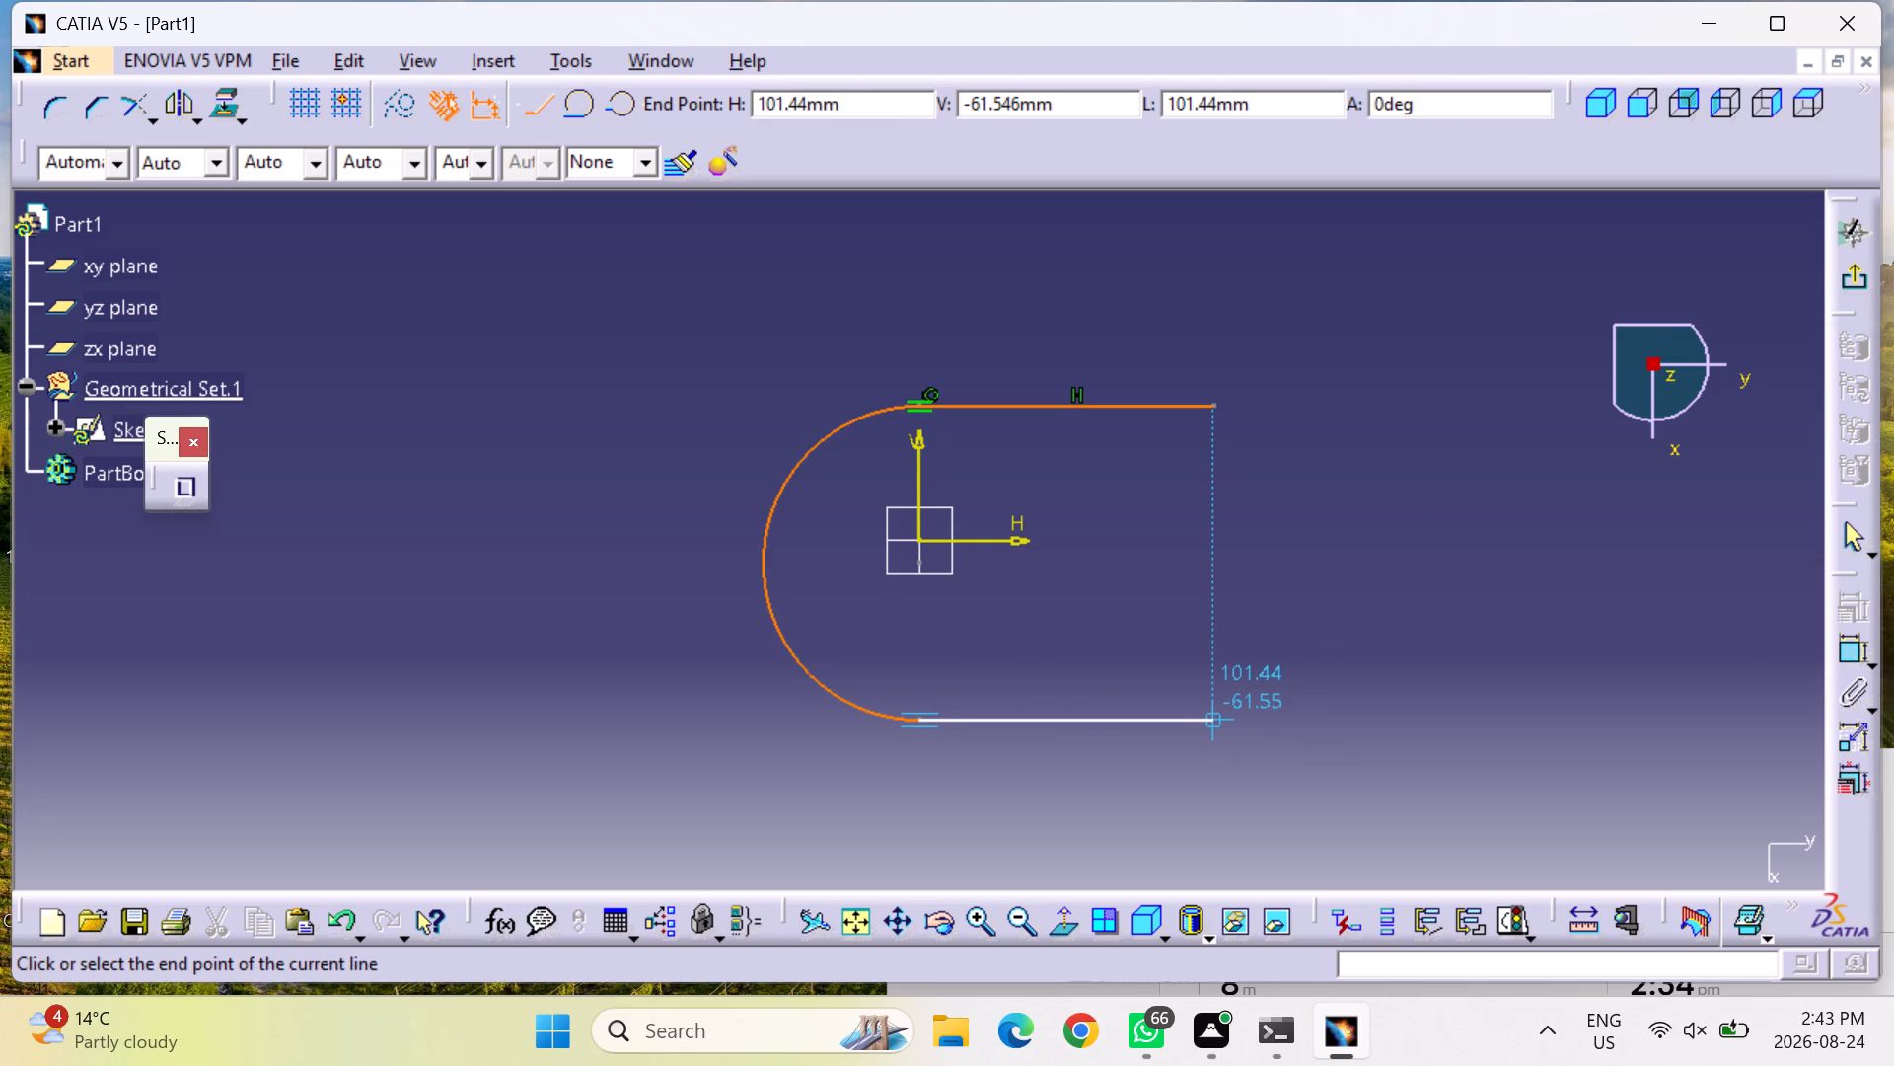
{"action": "left_click", "coordinate": [1209, 727]}
{"action": "key", "text": "Escape"}
{"action": "key", "text": "Escape"}
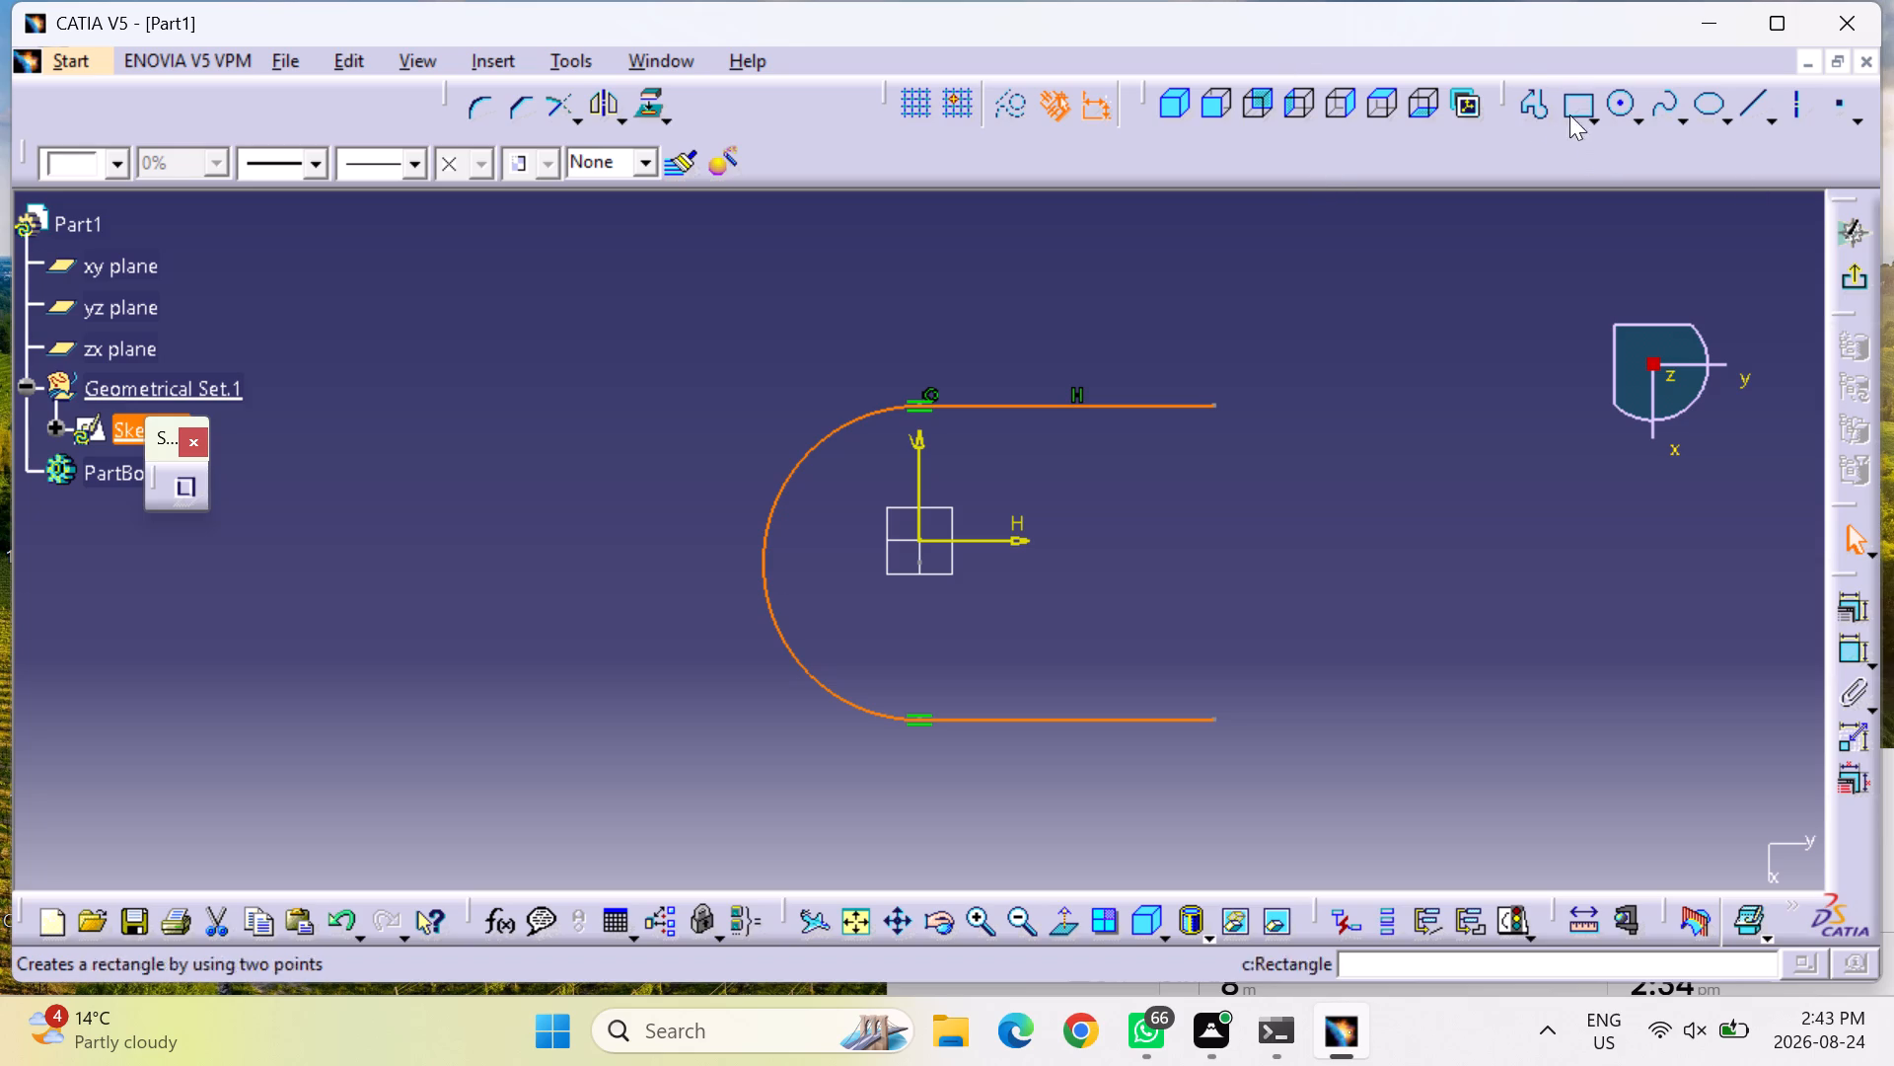
Close the profile's open end with a vertical line about 108 mm long between the two horizontal lines' endpoints.
{"action": "left_click", "coordinate": [1540, 96]}
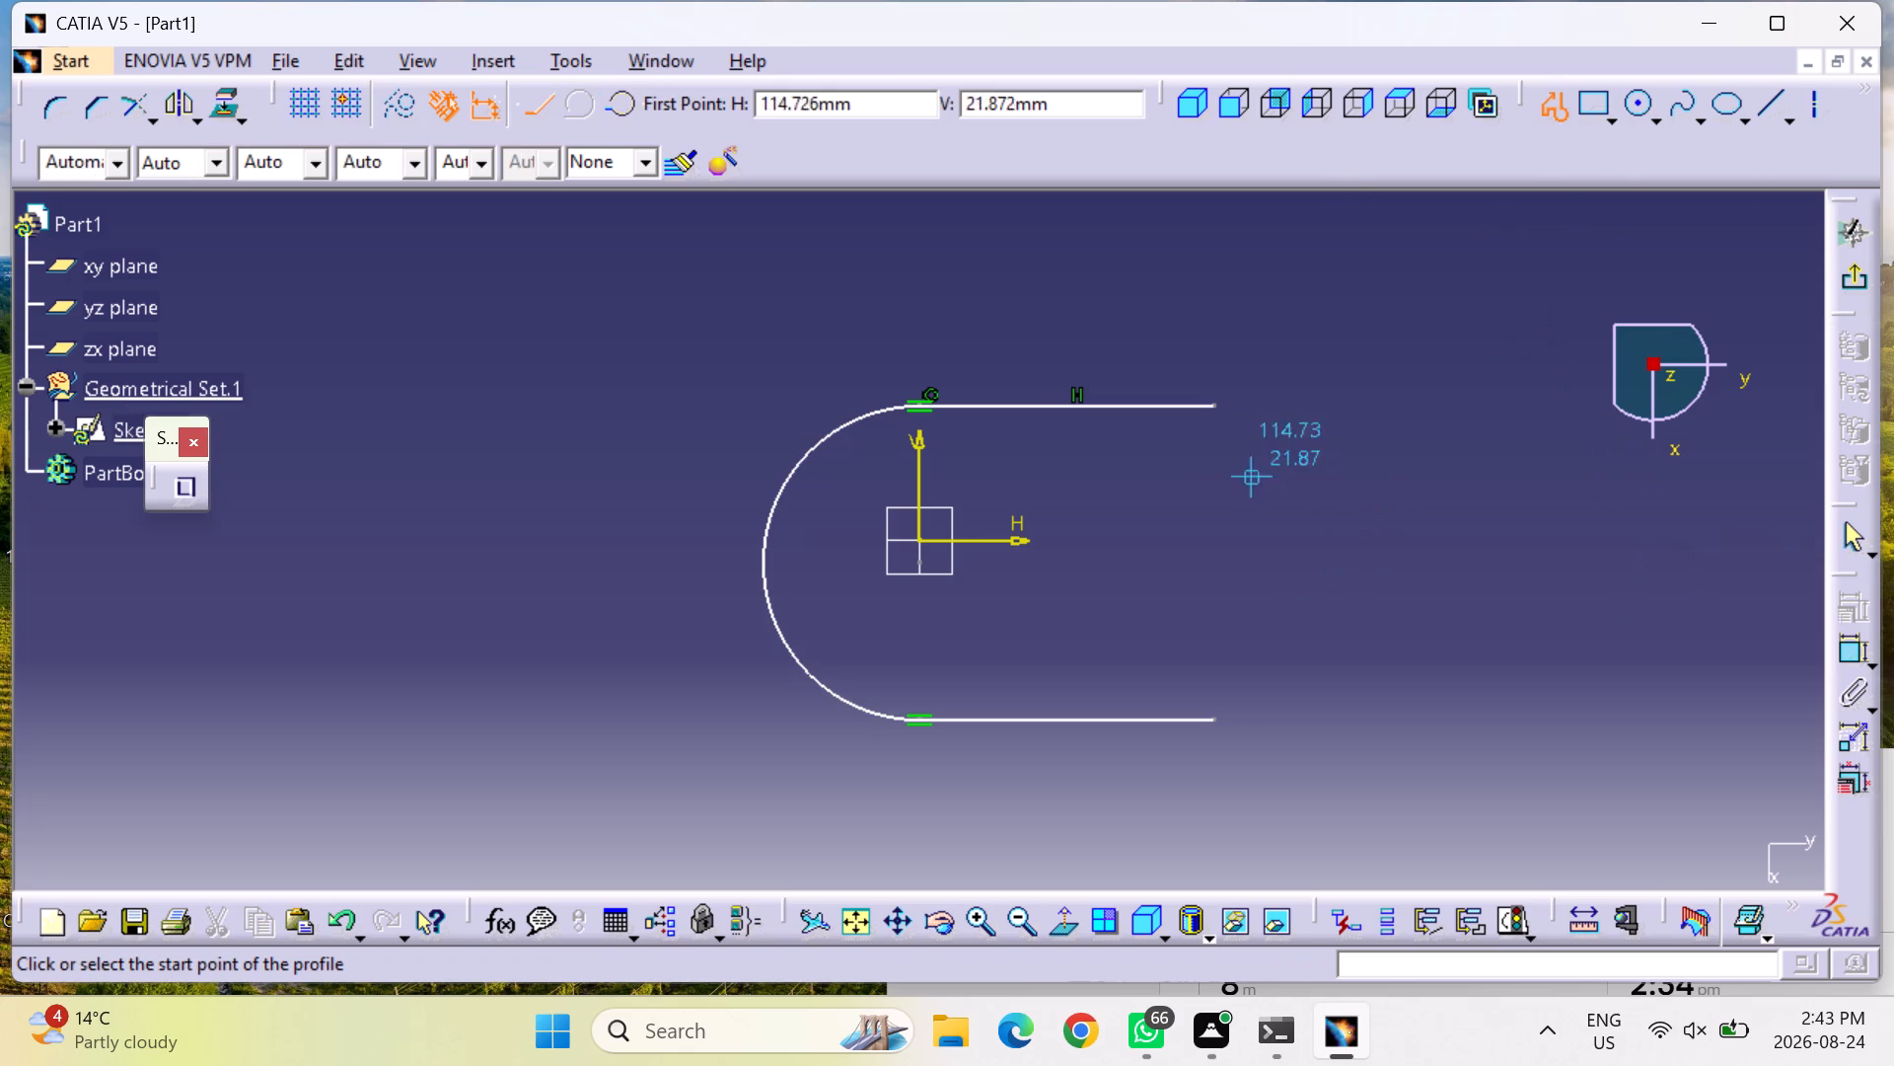
{"action": "left_click", "coordinate": [1218, 408]}
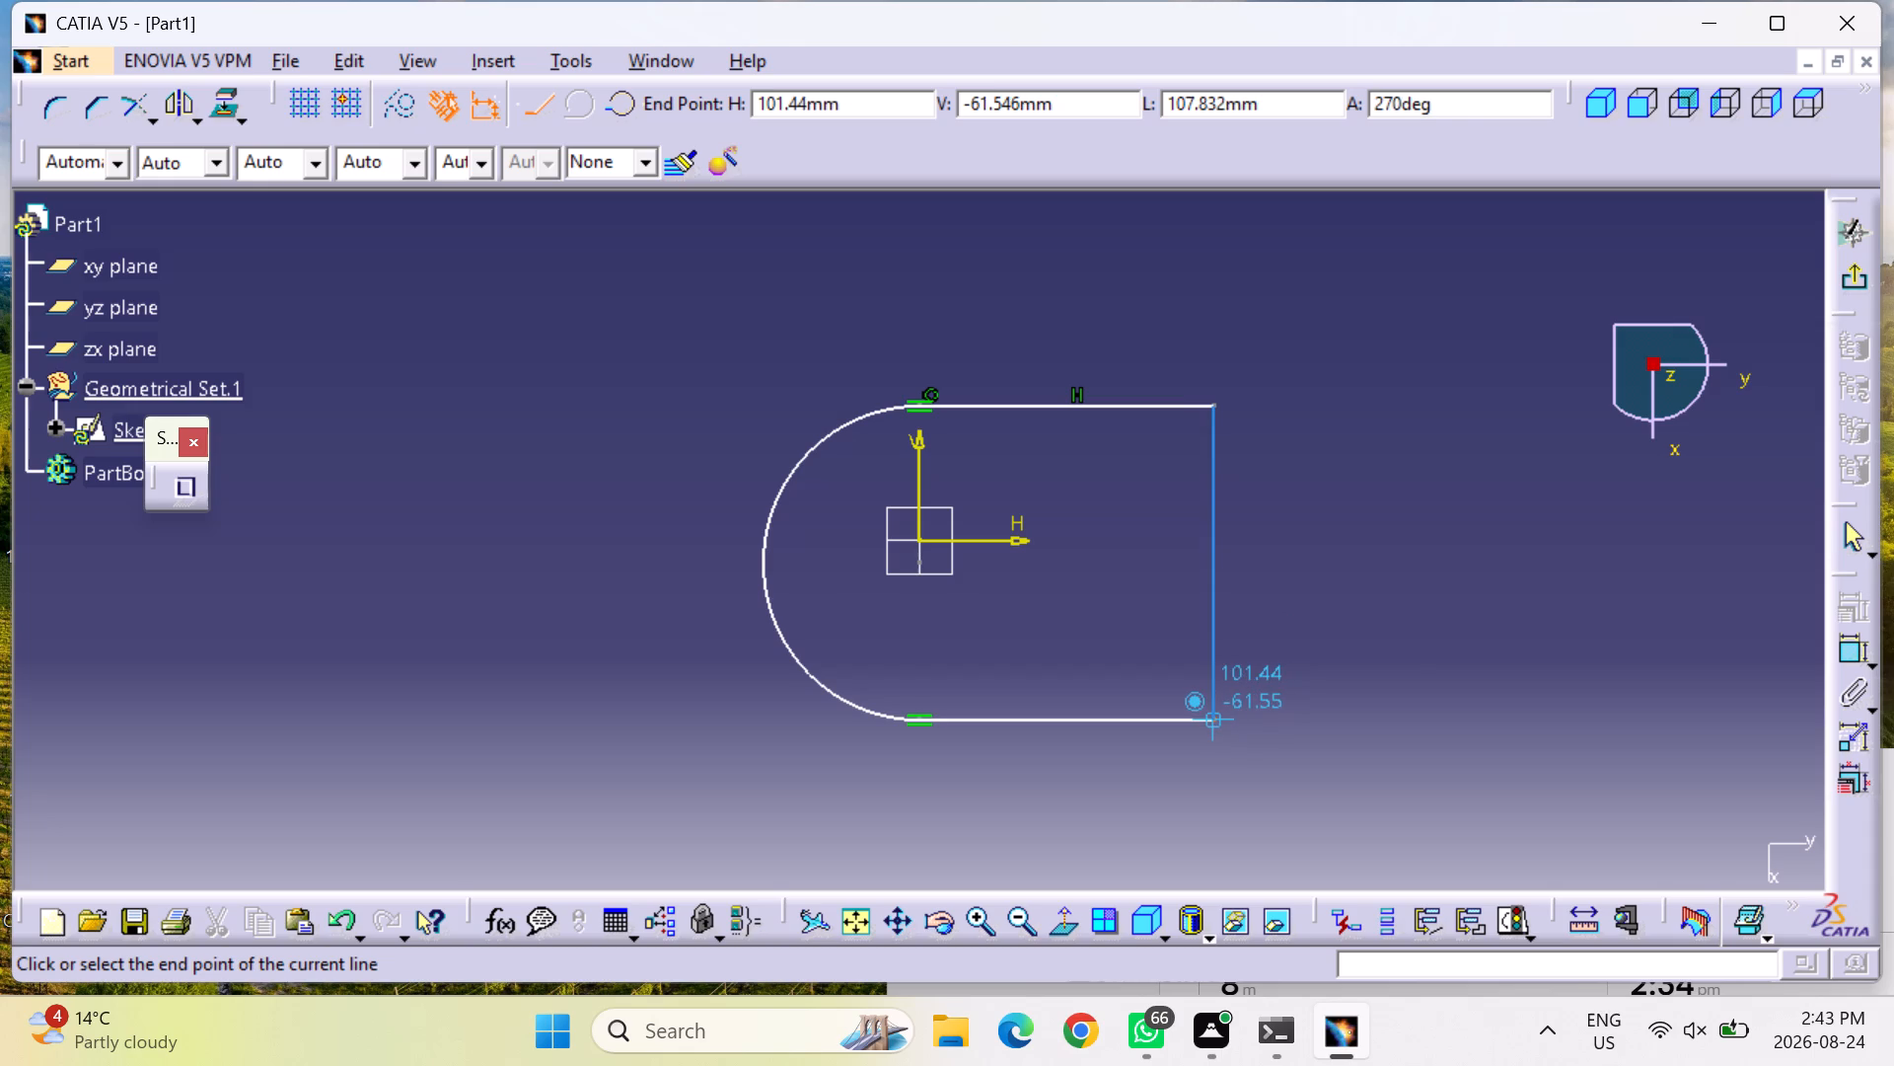
{"action": "left_click", "coordinate": [1217, 718]}
{"action": "key", "text": "Escape"}
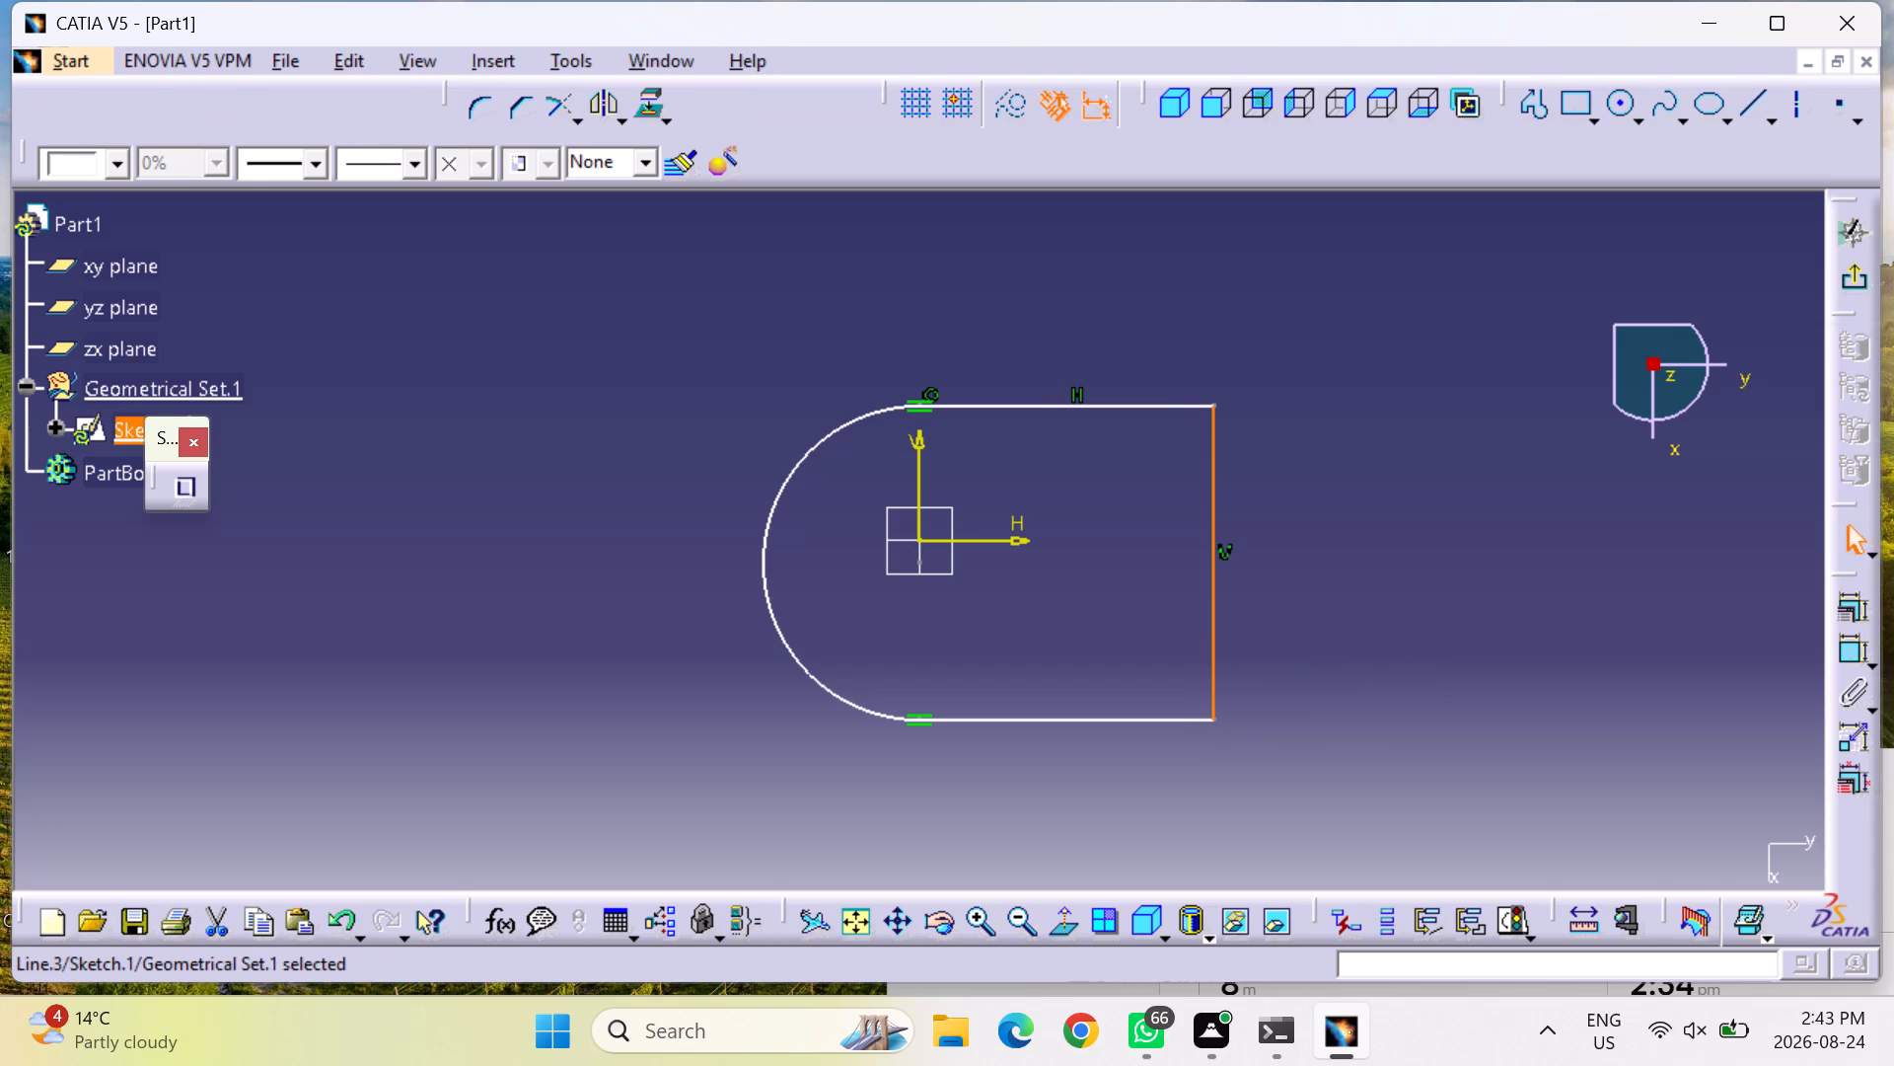
Dimension the vertical closing line and set its length to 60 mm.
{"action": "scroll", "coordinate": [1280, 647], "scroll_direction": "up", "scroll_amount": 3}
{"action": "scroll", "coordinate": [1234, 690], "scroll_direction": "down", "scroll_amount": 2}
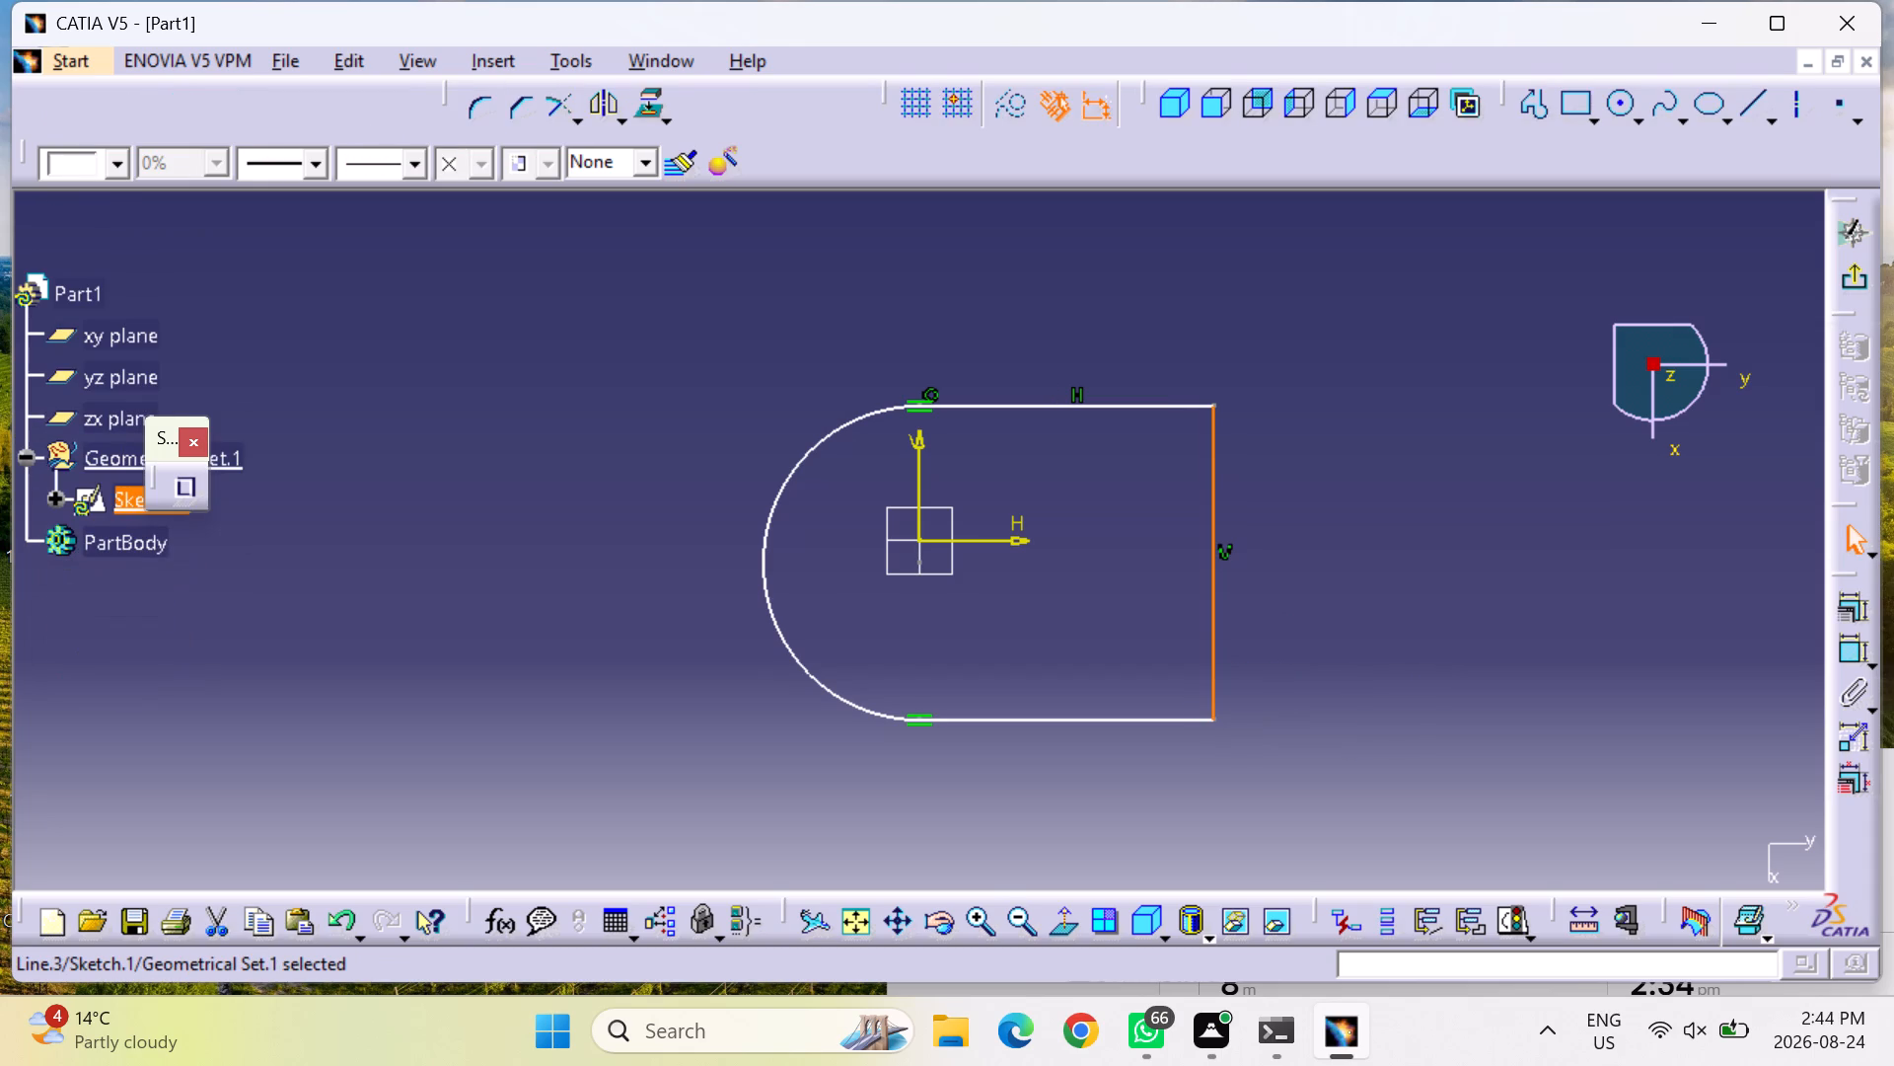
{"action": "double_click", "coordinate": [983, 916]}
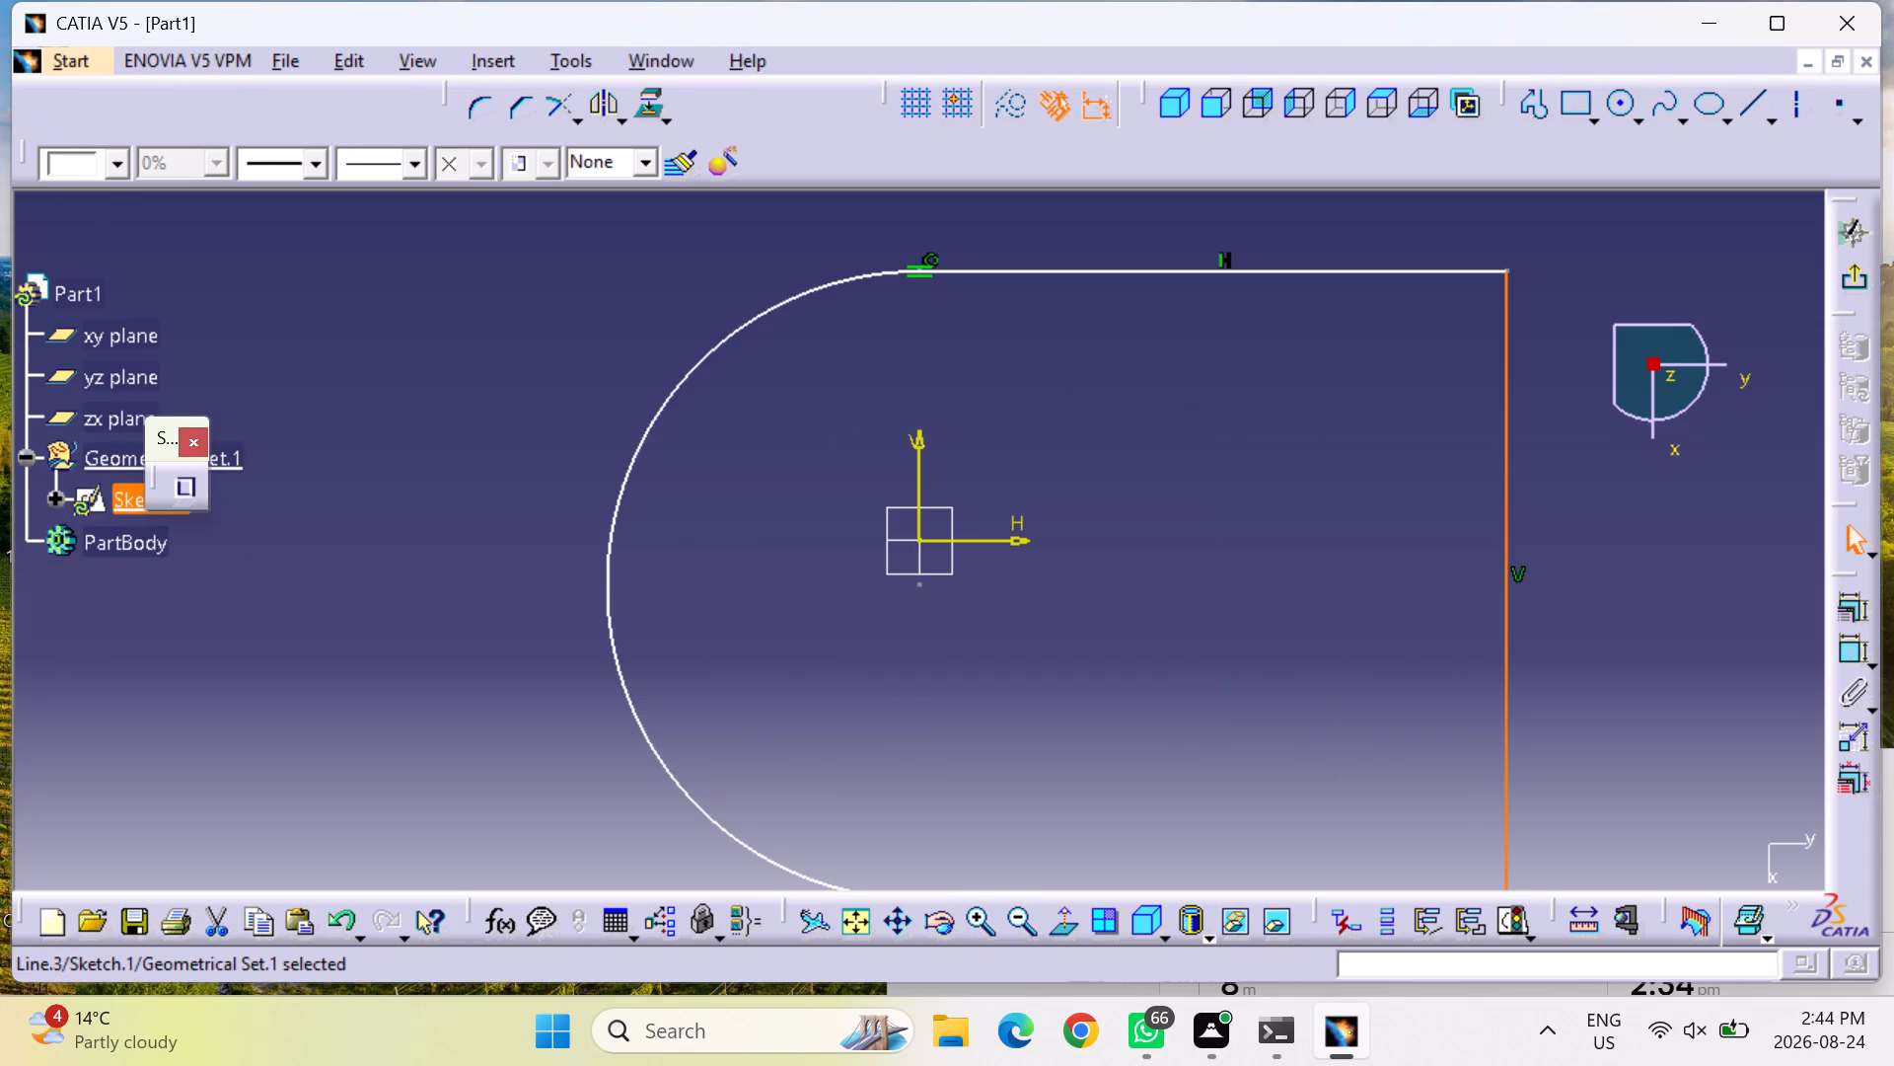
{"action": "middle_click_drag", "start_coordinate": [1442, 587], "coordinate": [1006, 249]}
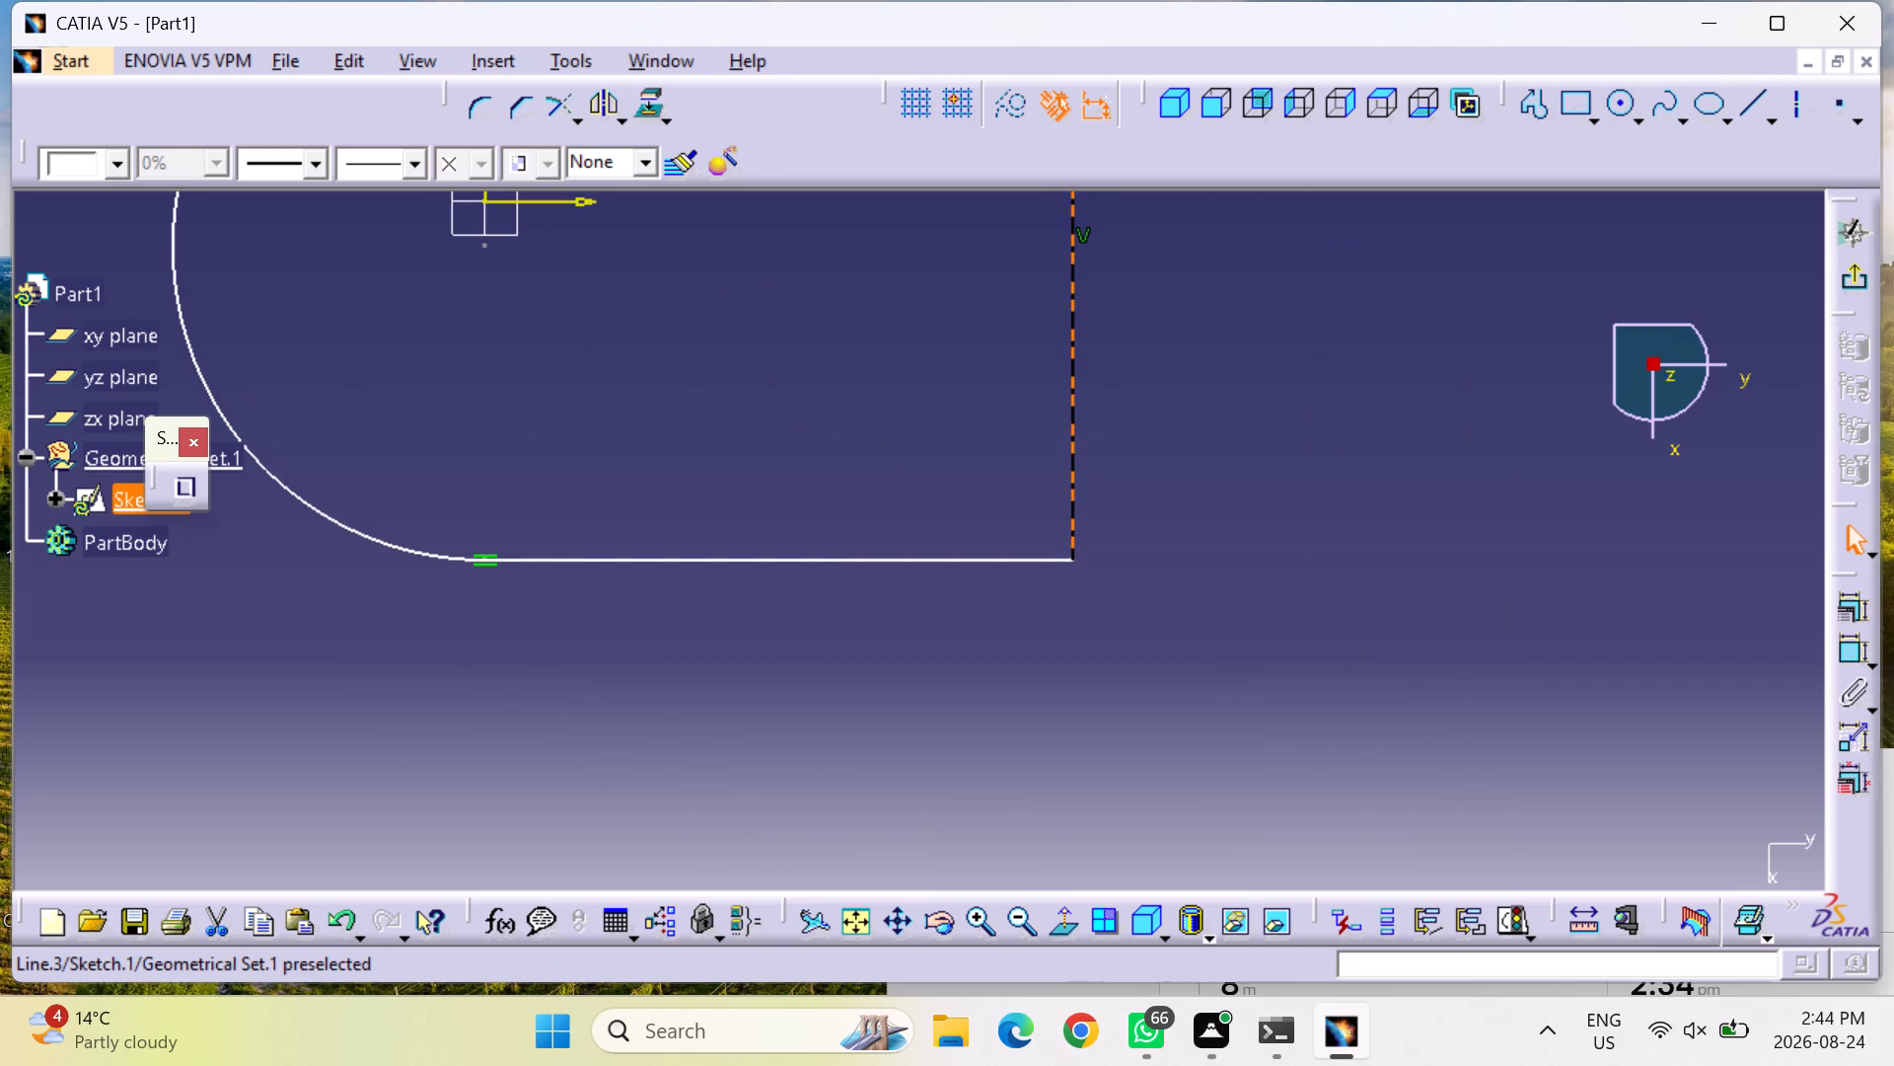
{"action": "triple_click", "coordinate": [1021, 916]}
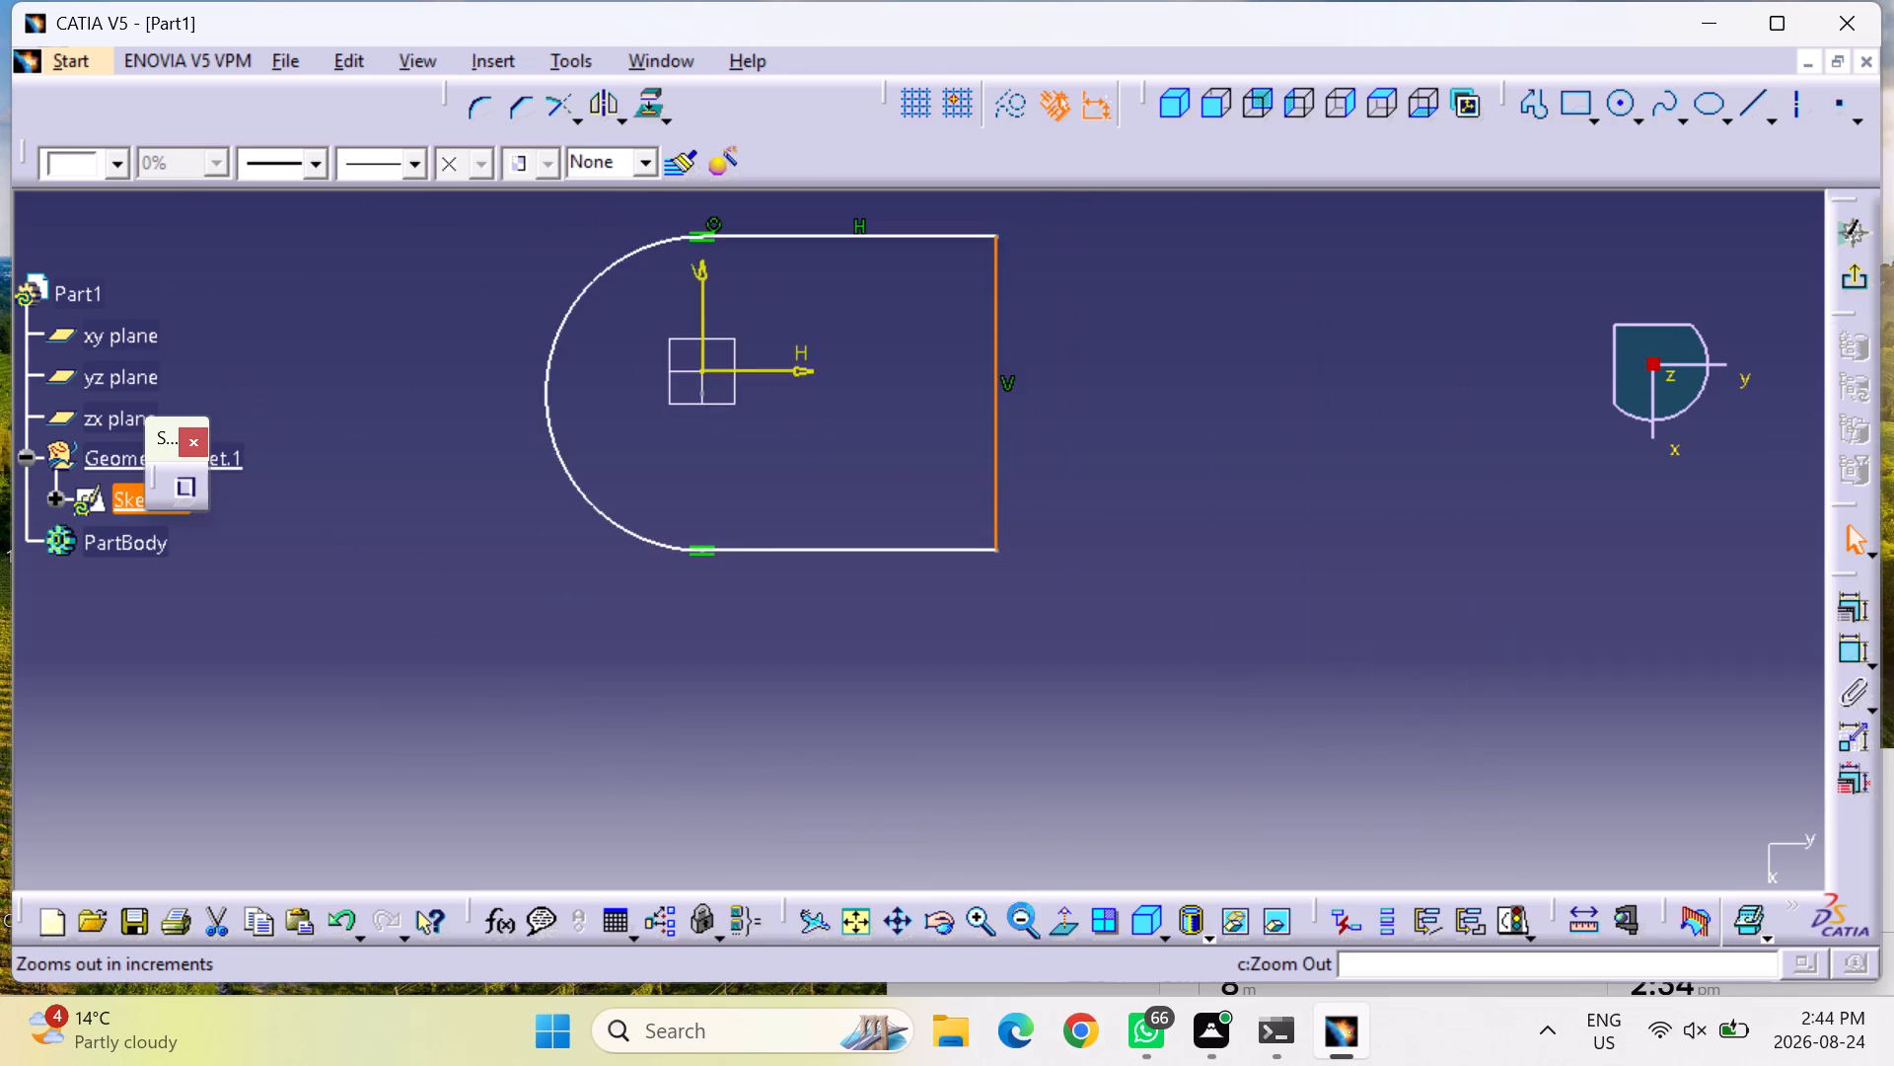
{"action": "middle_click_drag", "start_coordinate": [707, 448], "coordinate": [818, 560]}
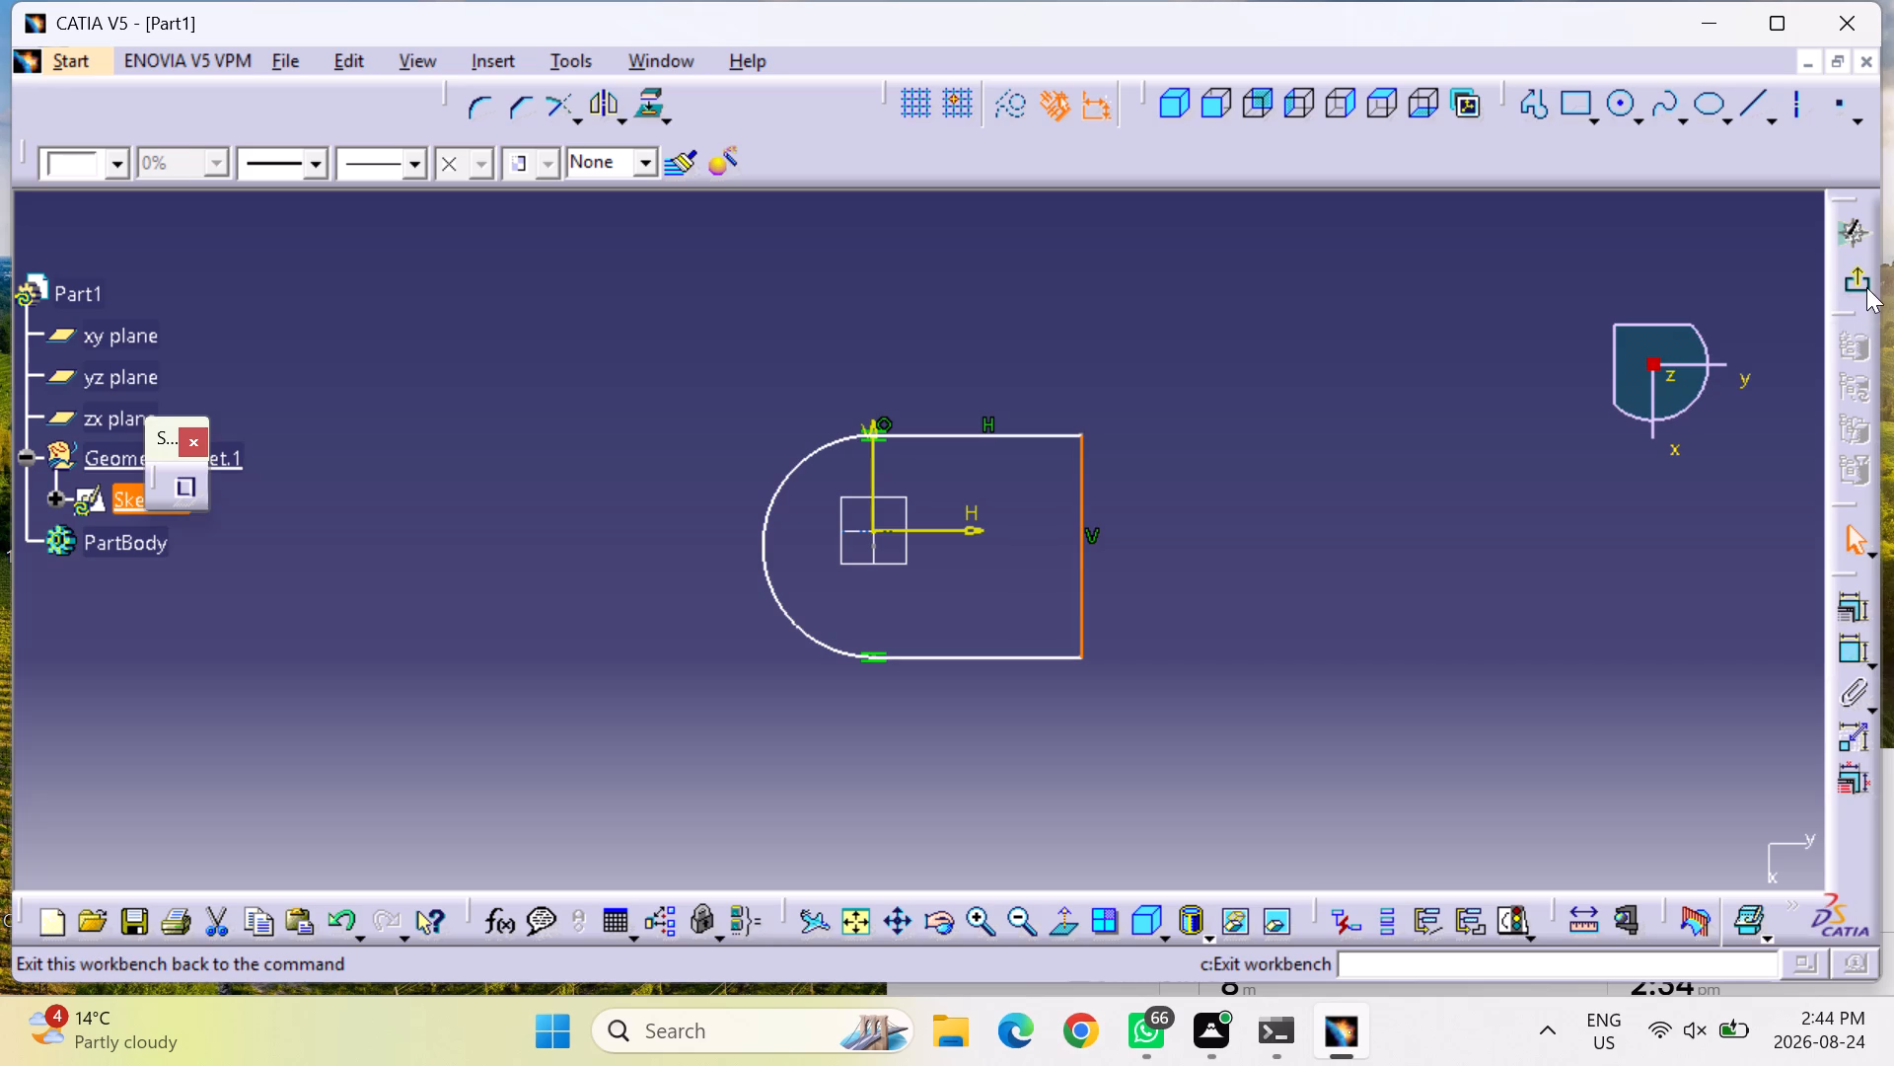
{"action": "left_click", "coordinate": [1853, 605]}
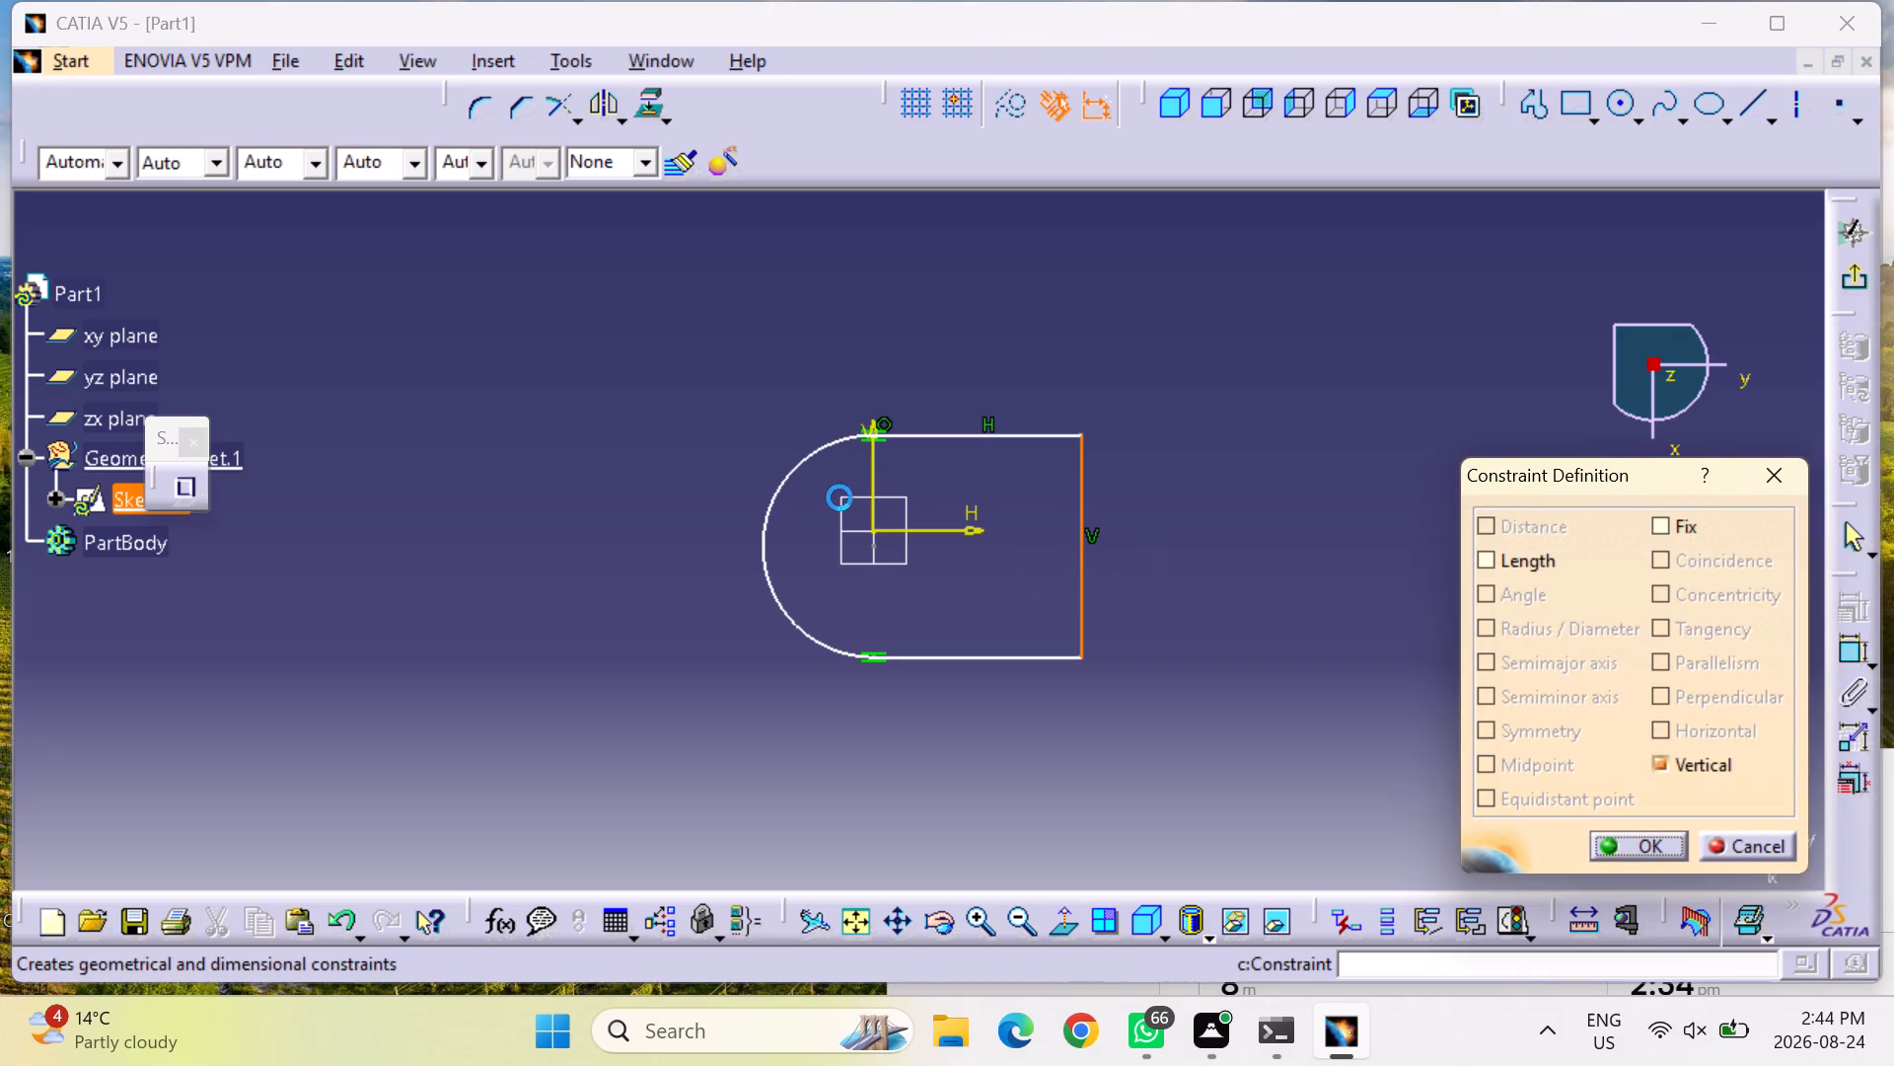
{"action": "left_click", "coordinate": [1776, 462]}
{"action": "left_click", "coordinate": [1849, 649]}
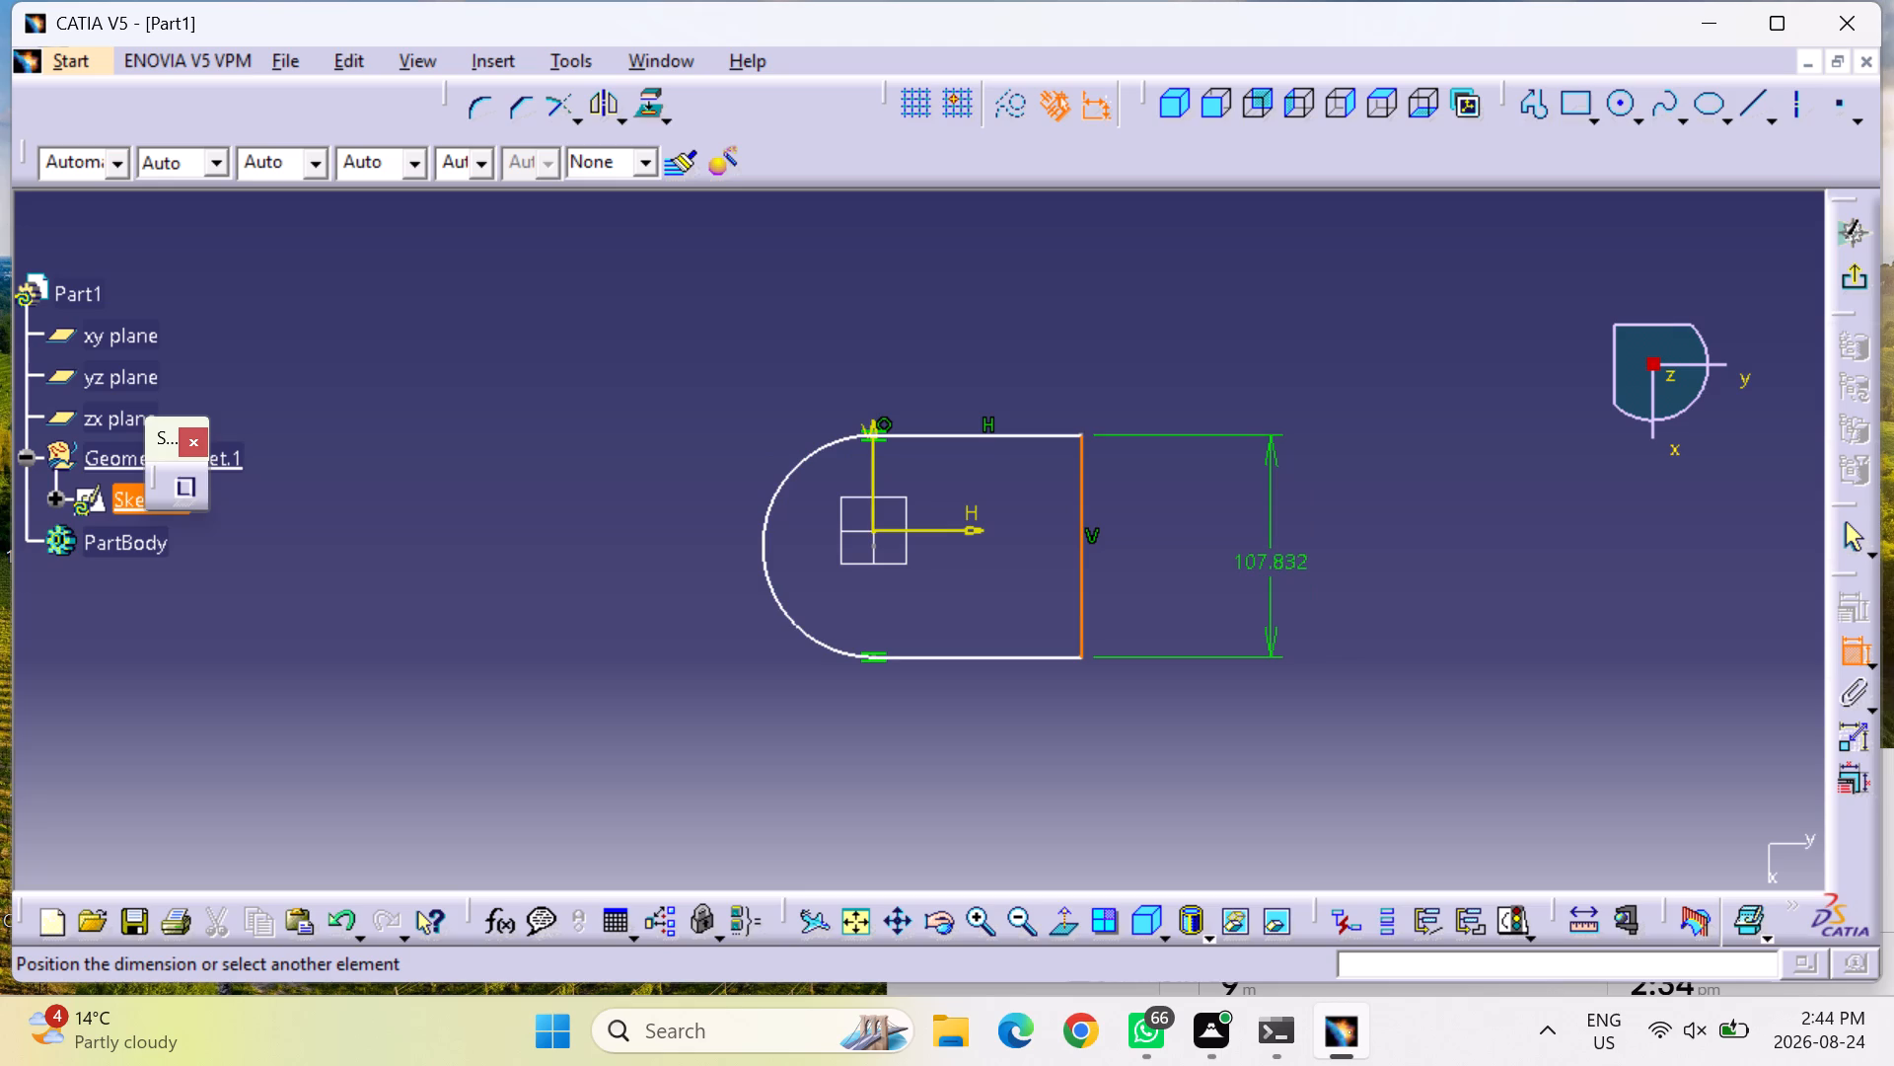
{"action": "left_click", "coordinate": [1247, 533]}
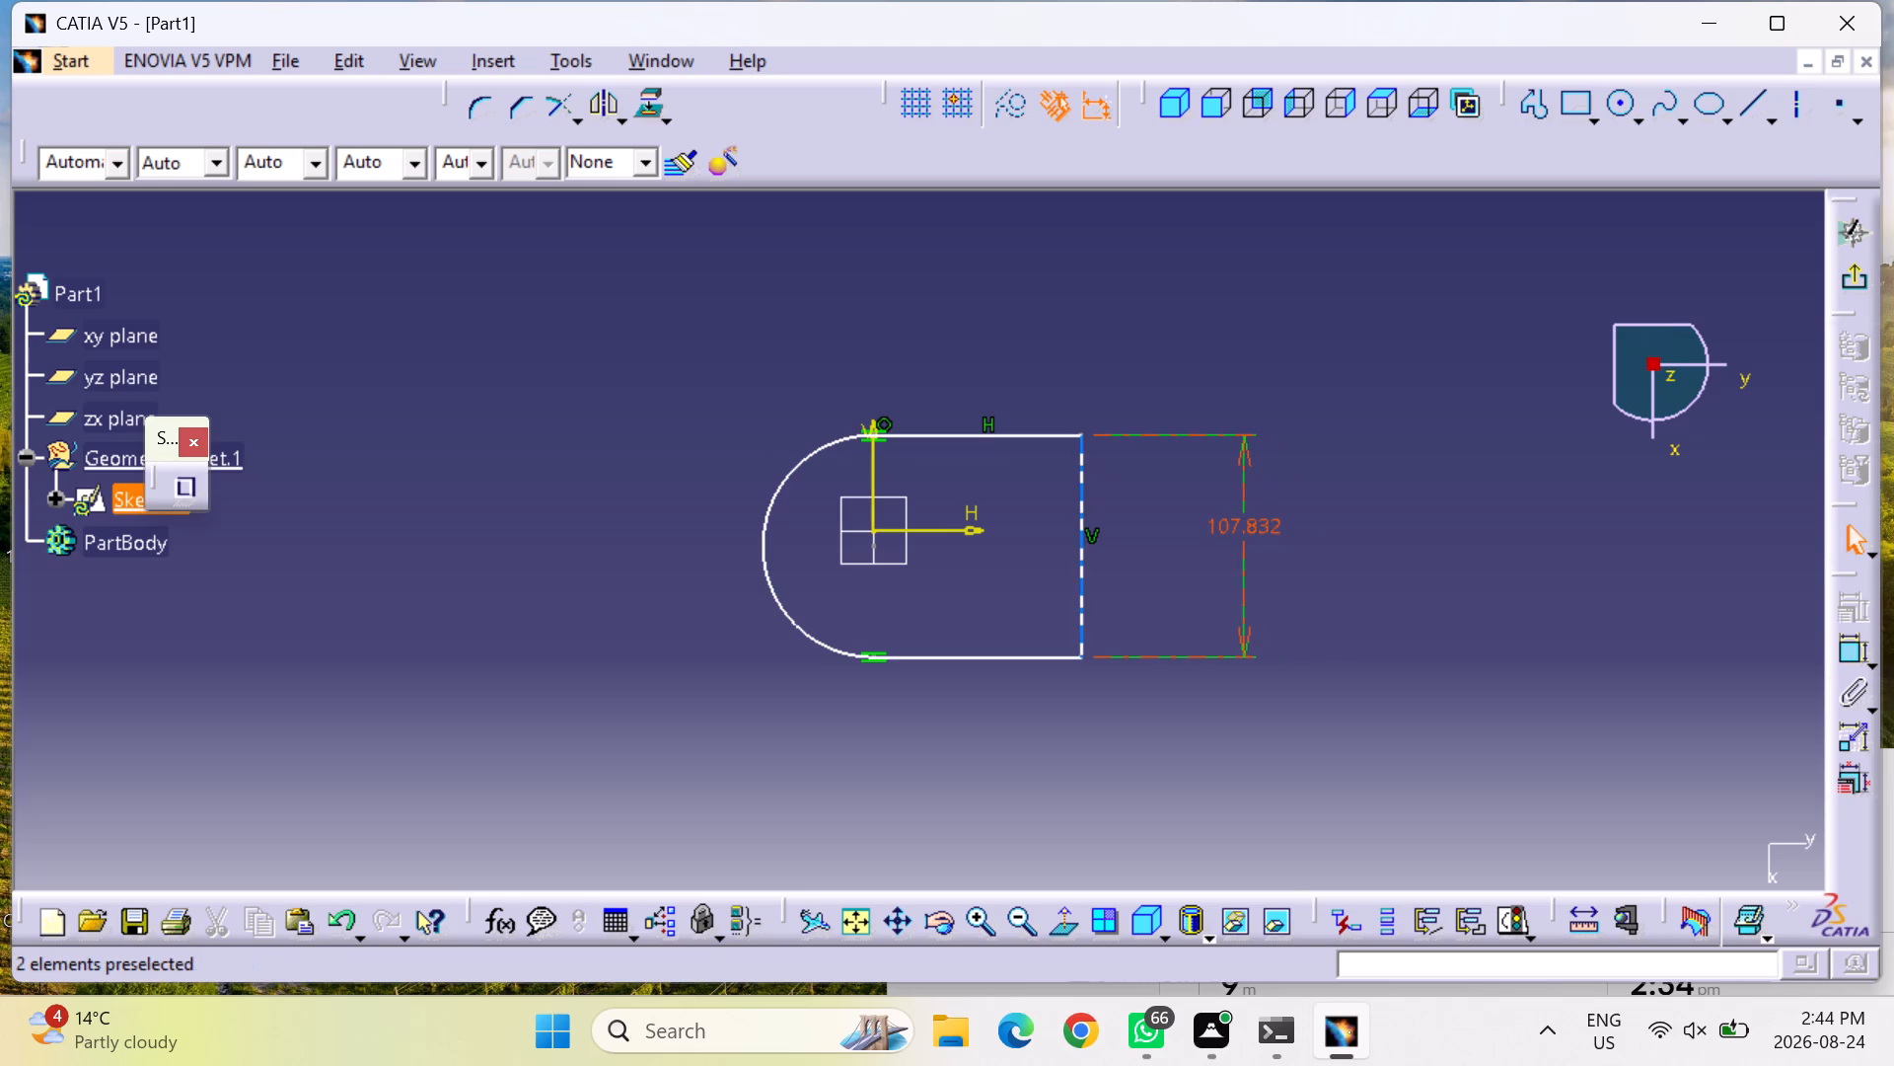
{"action": "double_click", "coordinate": [1265, 532]}
{"action": "type", "text": "60"}
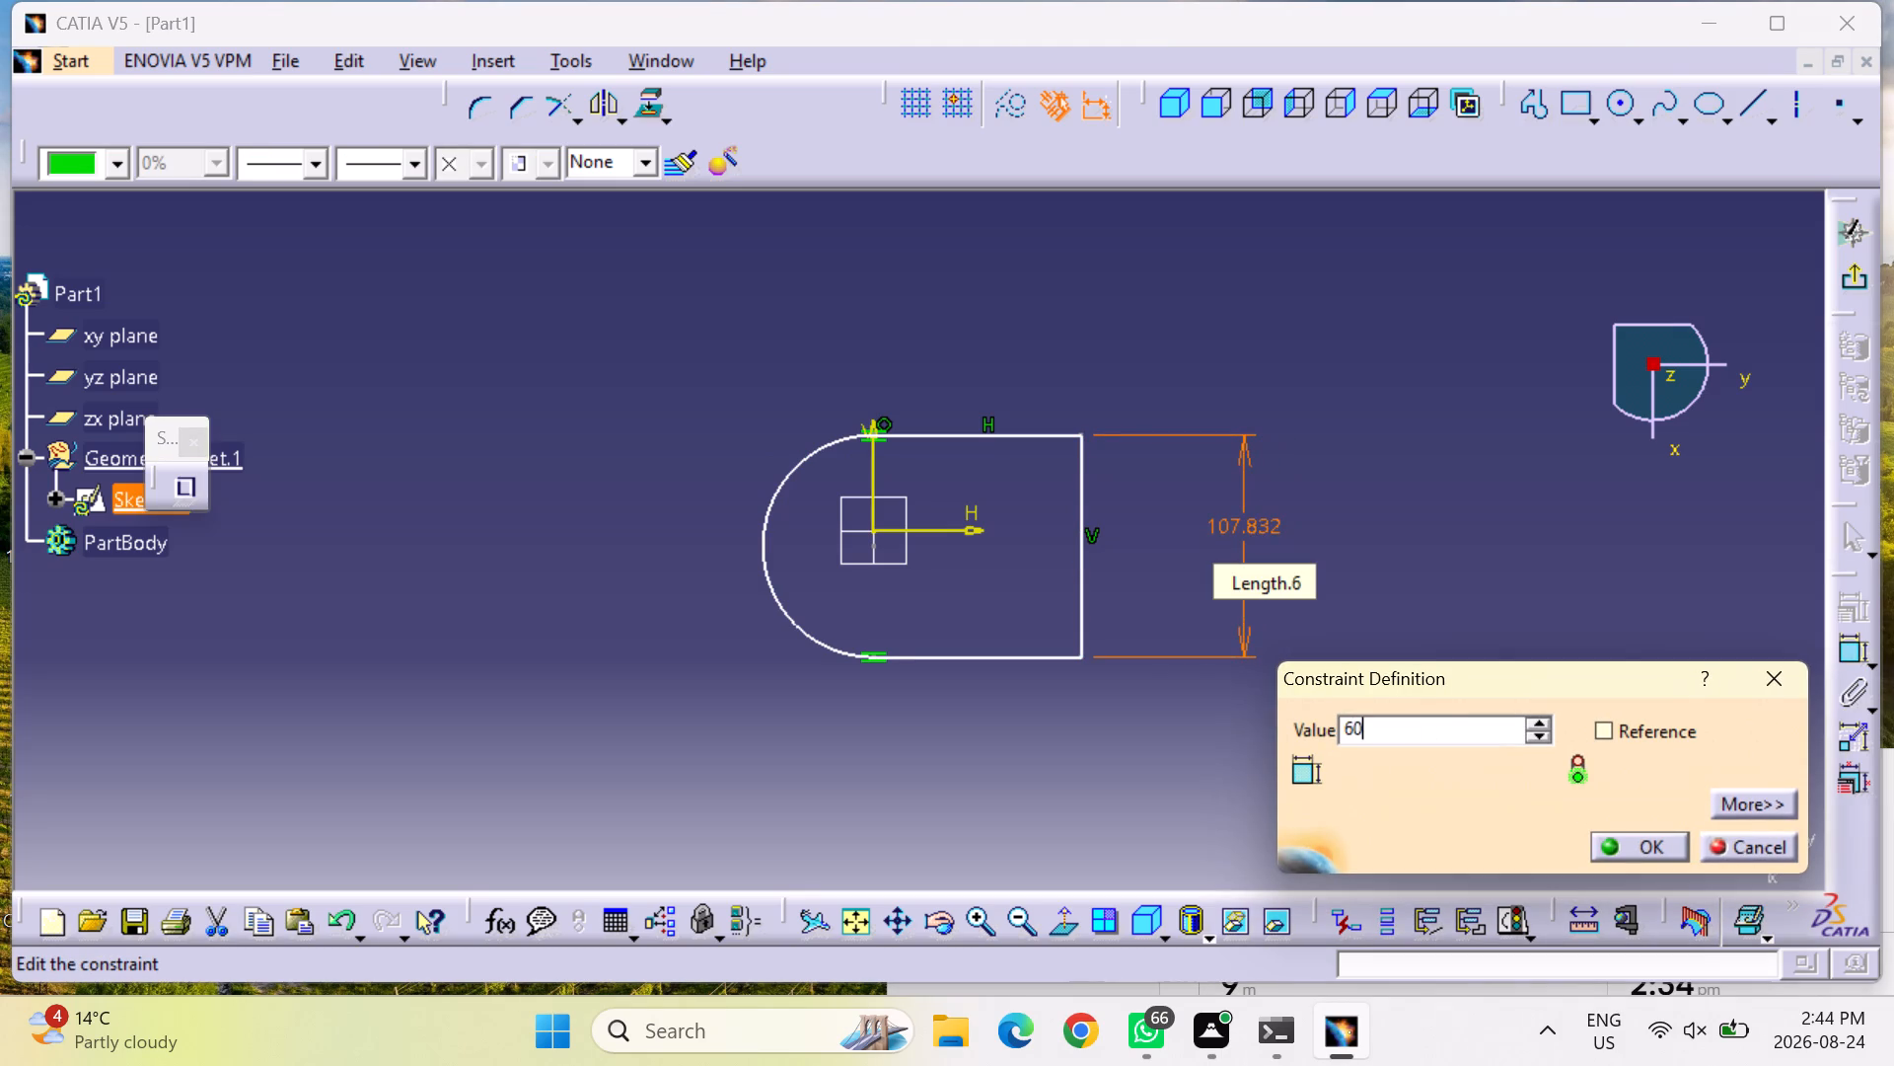
{"action": "key", "text": "Return"}
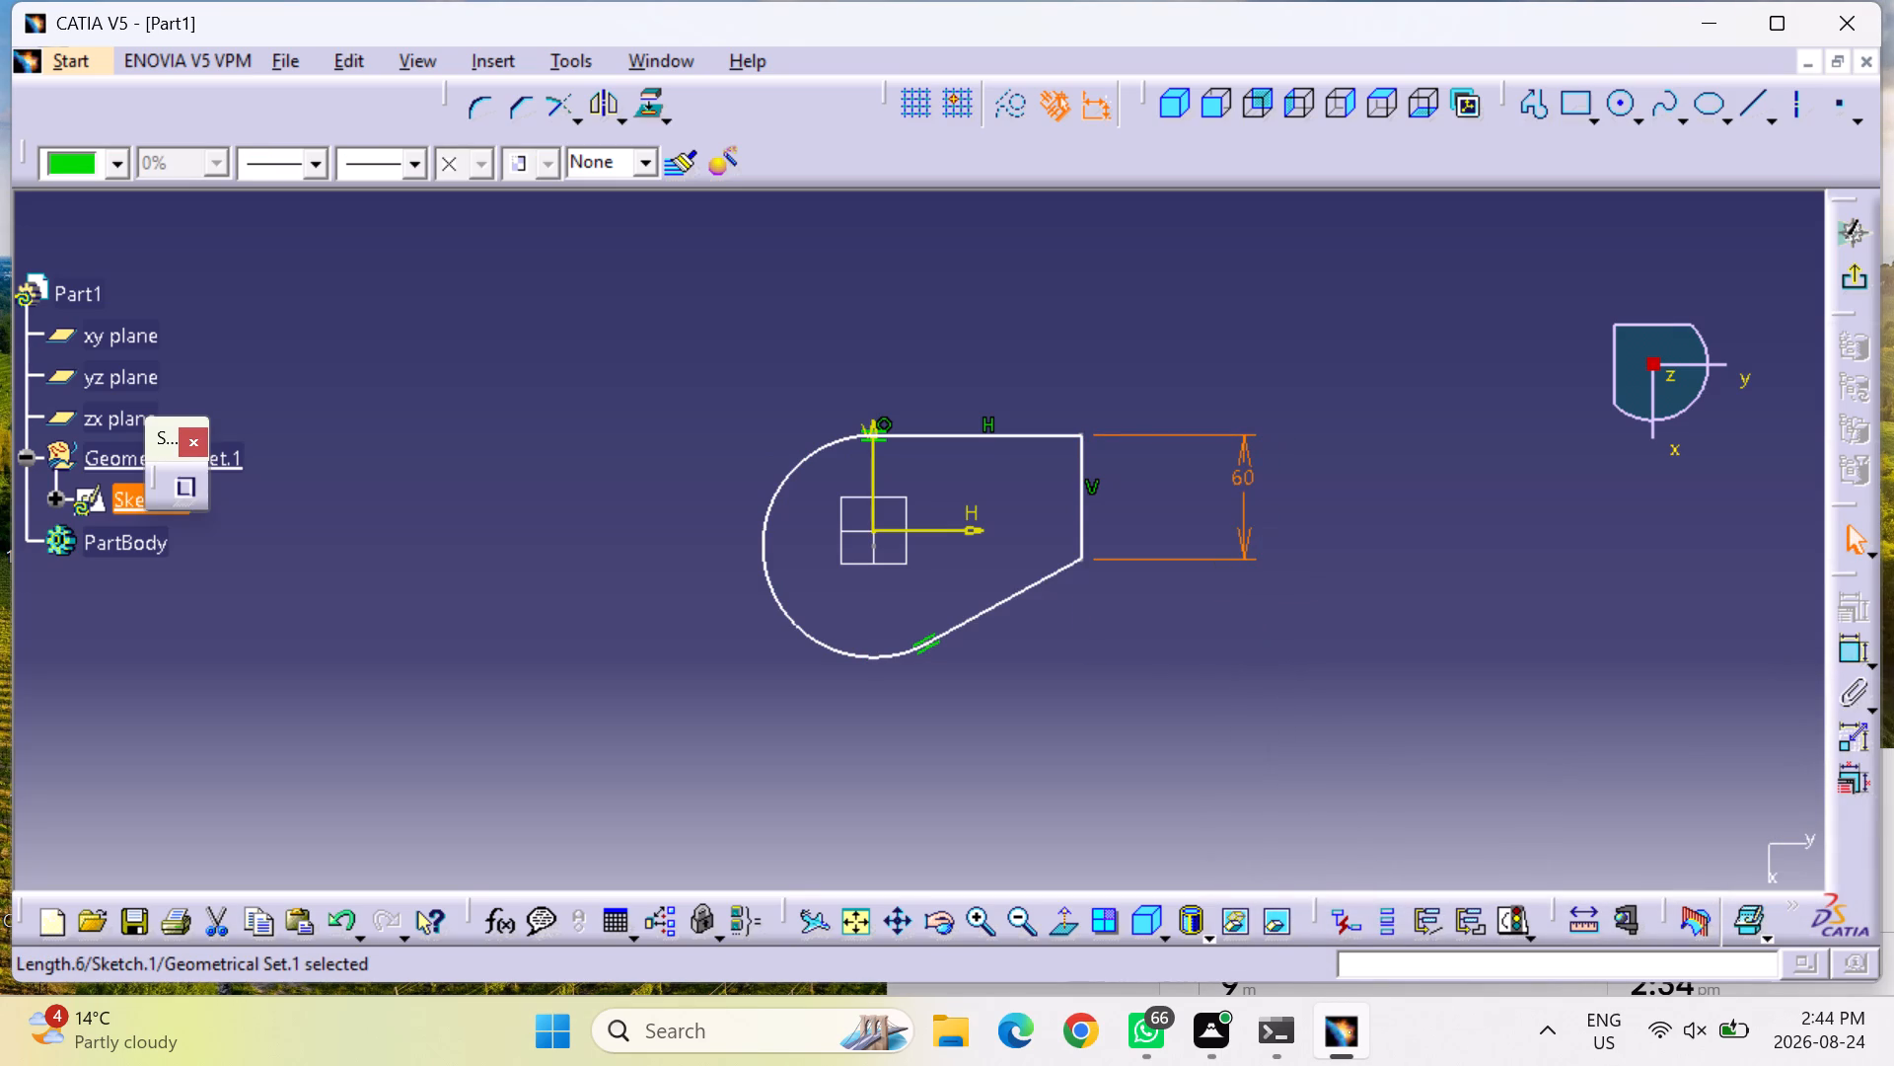
Dimension the profile's arc and set its radius to 30 mm.
{"action": "left_click", "coordinate": [1845, 655]}
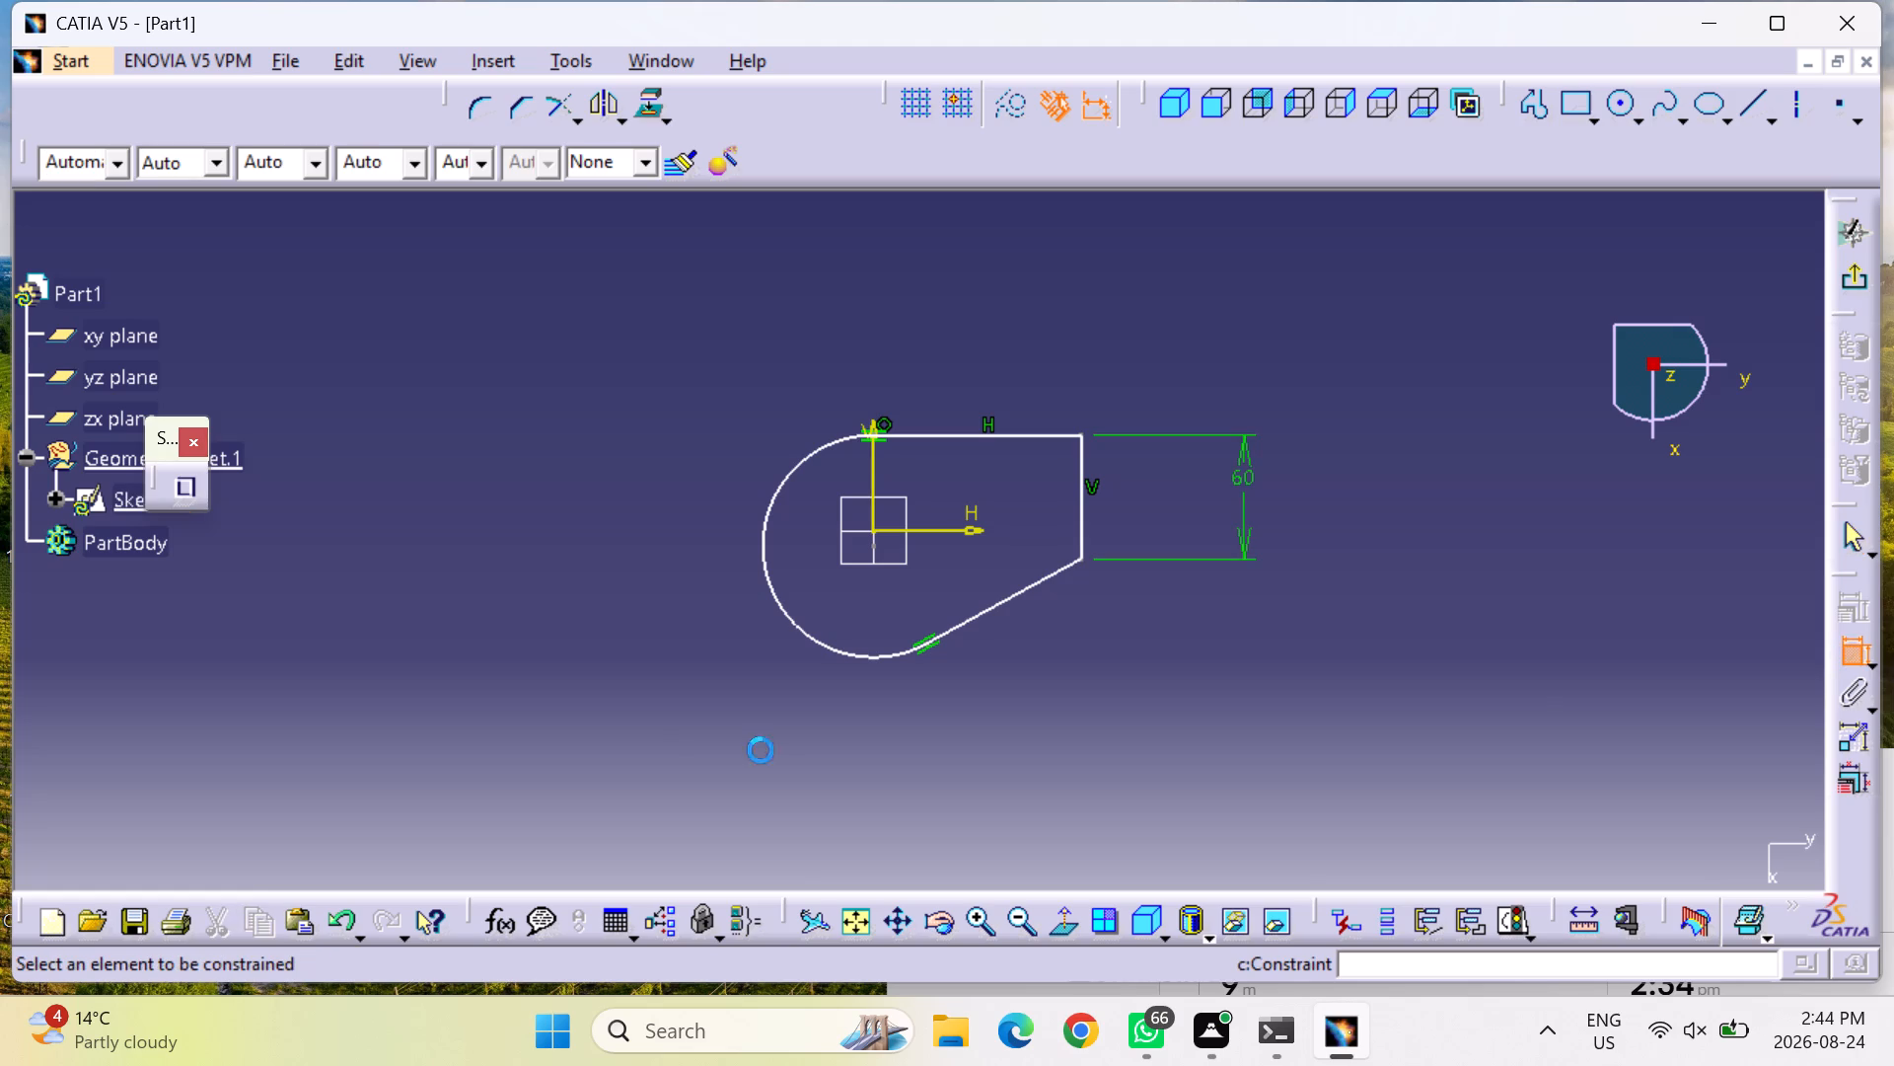
{"action": "left_click", "coordinate": [765, 533]}
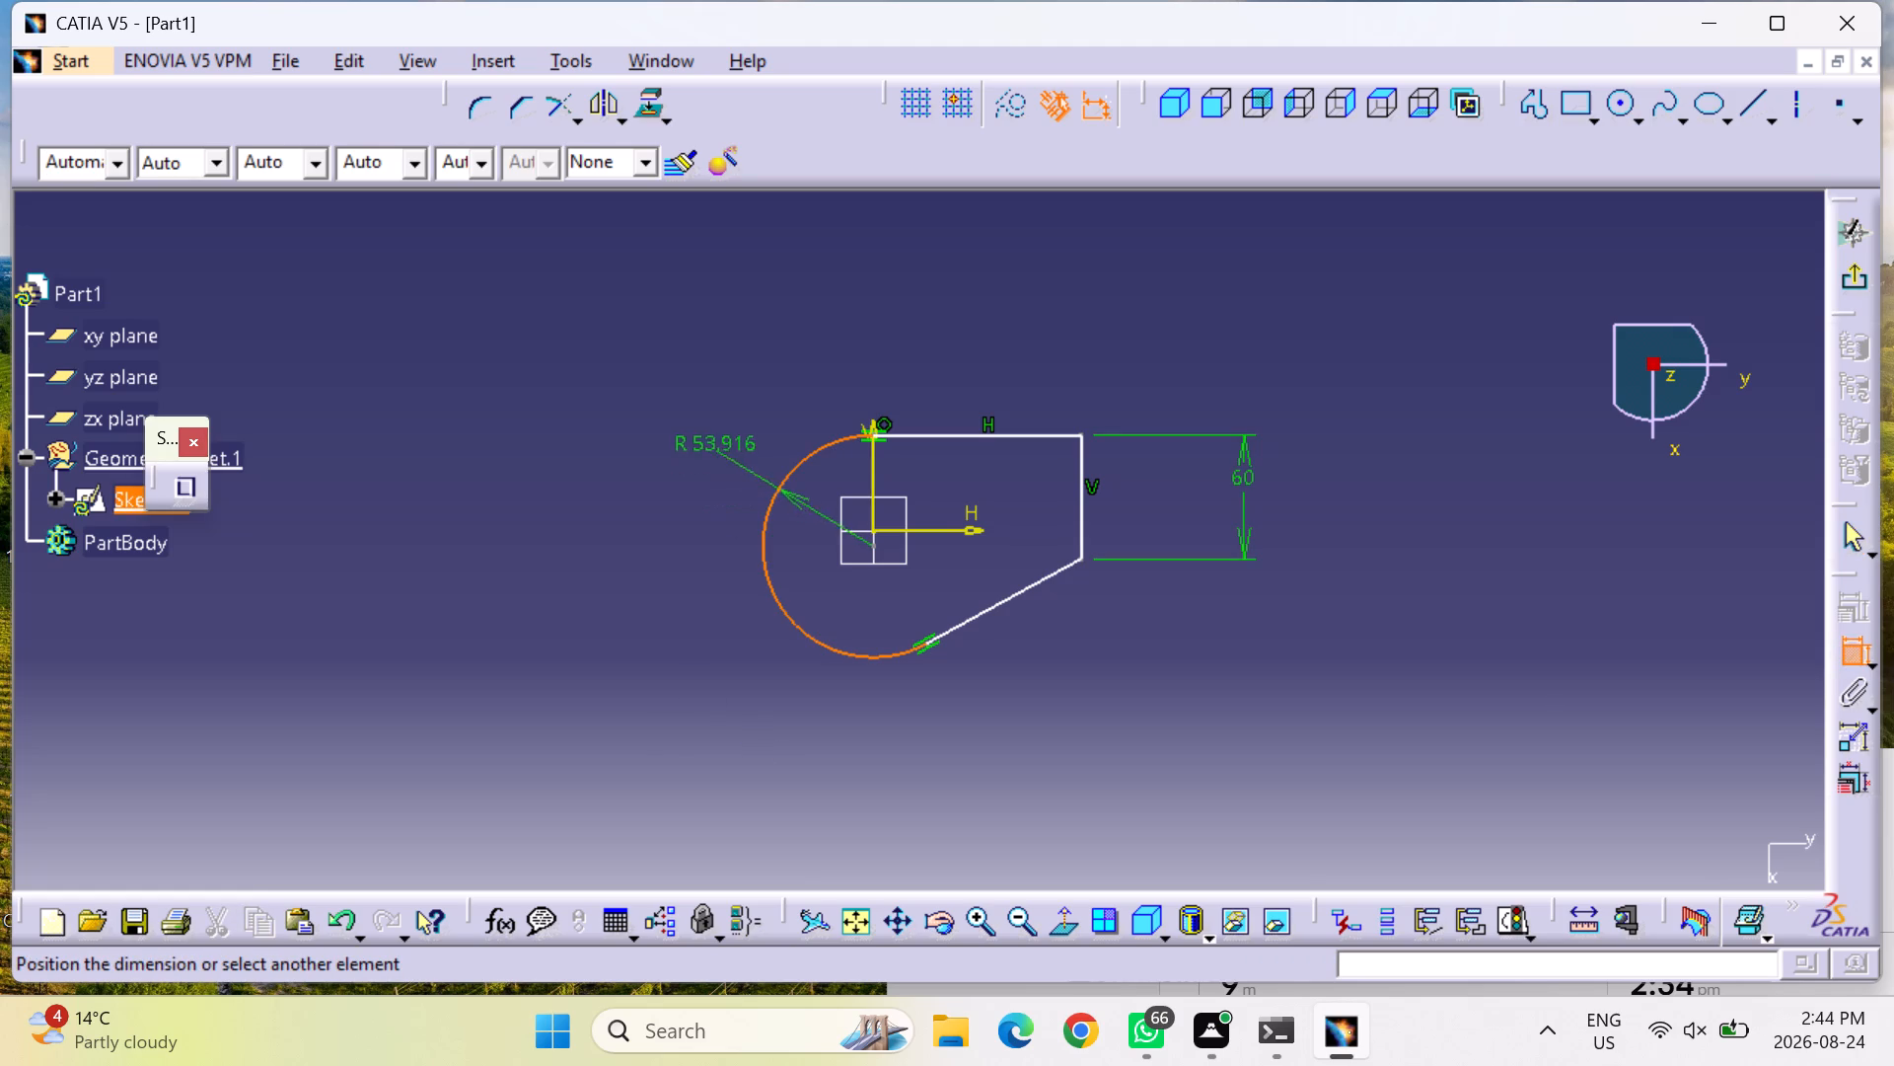
{"action": "left_click", "coordinate": [697, 414]}
{"action": "double_click", "coordinate": [695, 410]}
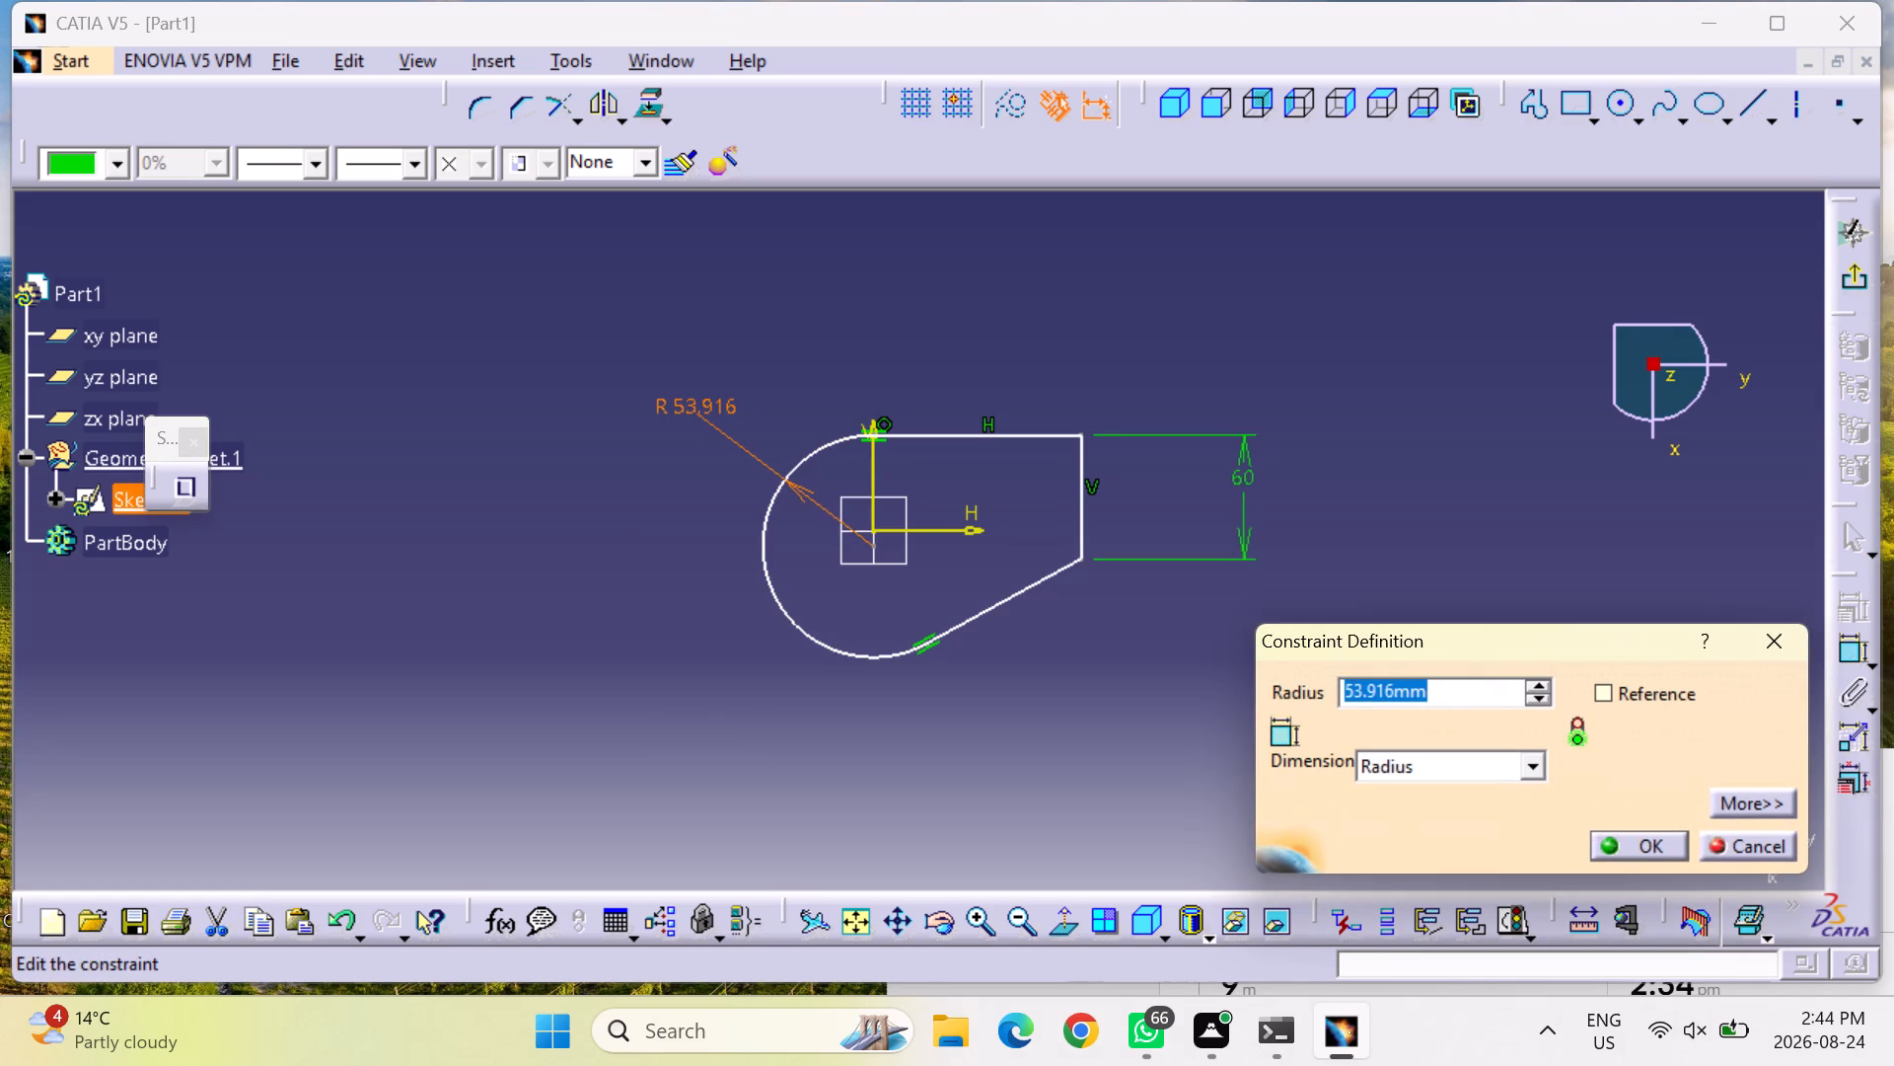
{"action": "type", "text": "30"}
{"action": "key", "text": "Return"}
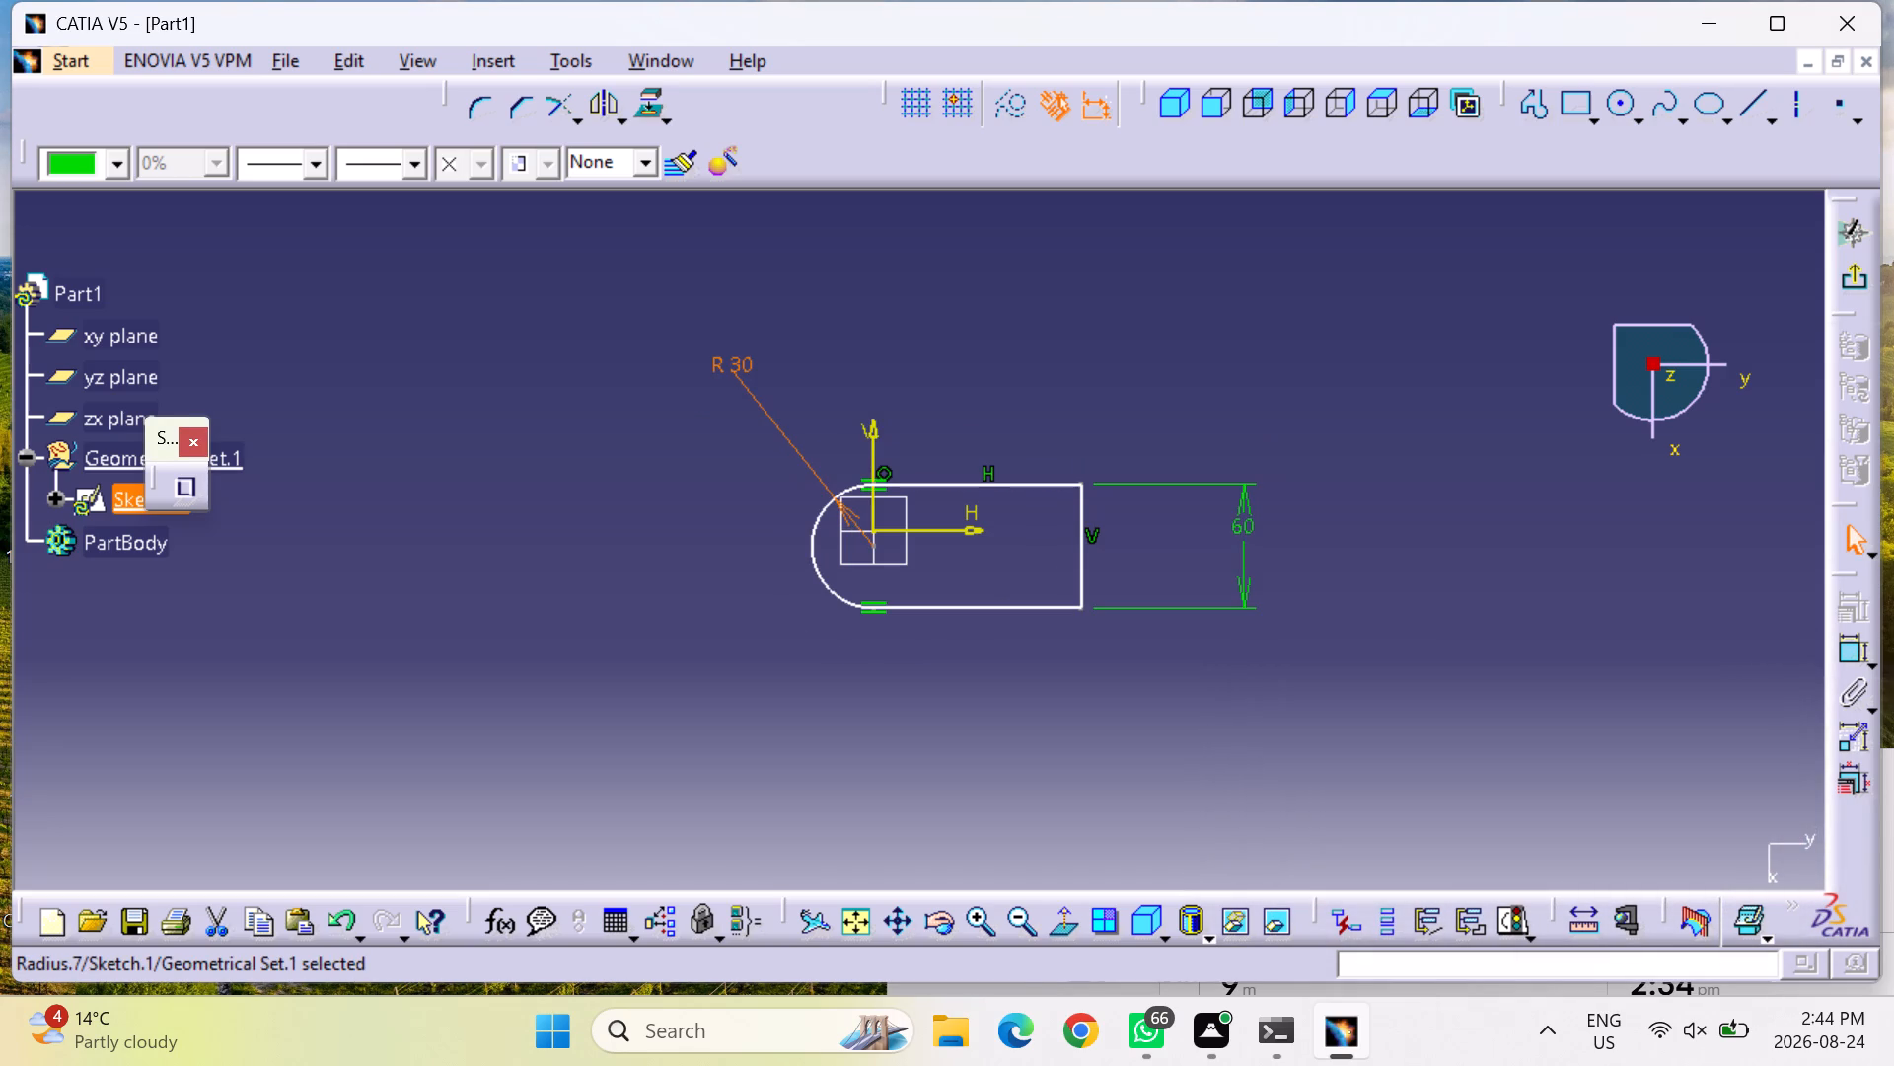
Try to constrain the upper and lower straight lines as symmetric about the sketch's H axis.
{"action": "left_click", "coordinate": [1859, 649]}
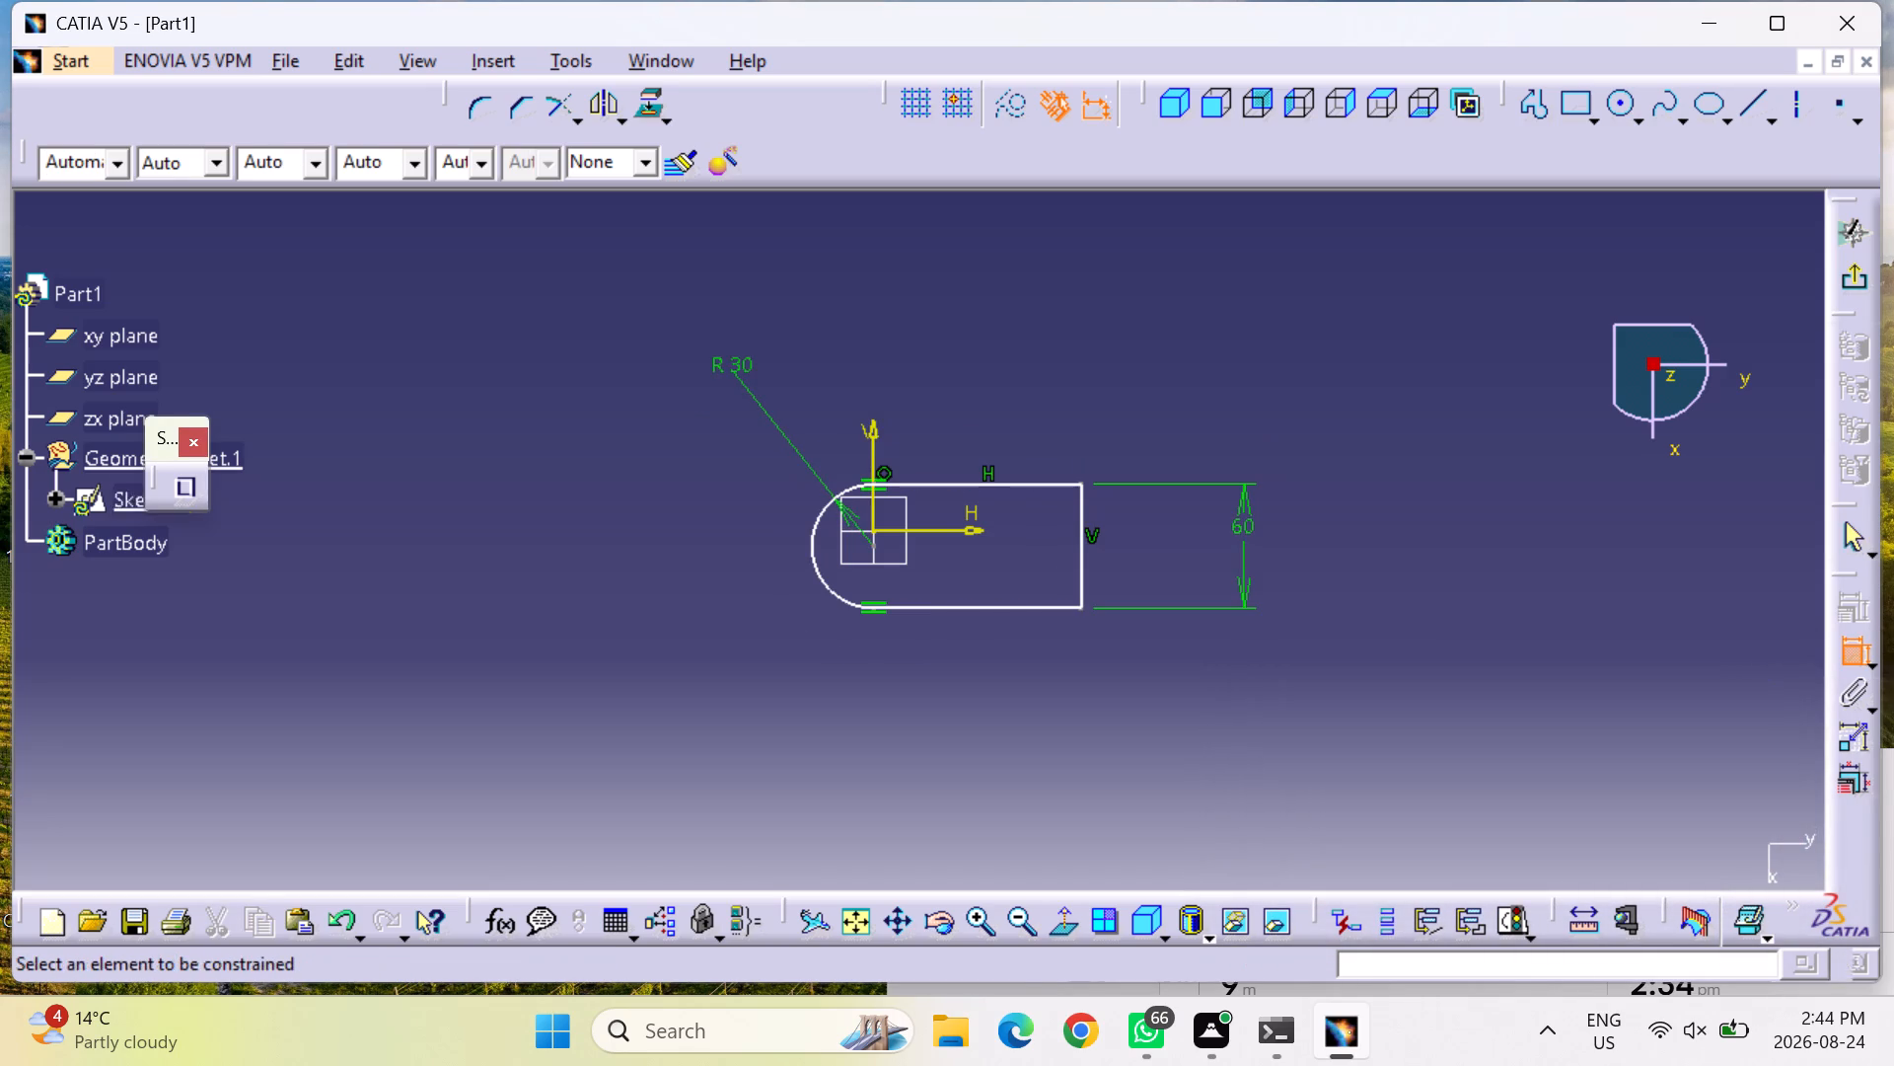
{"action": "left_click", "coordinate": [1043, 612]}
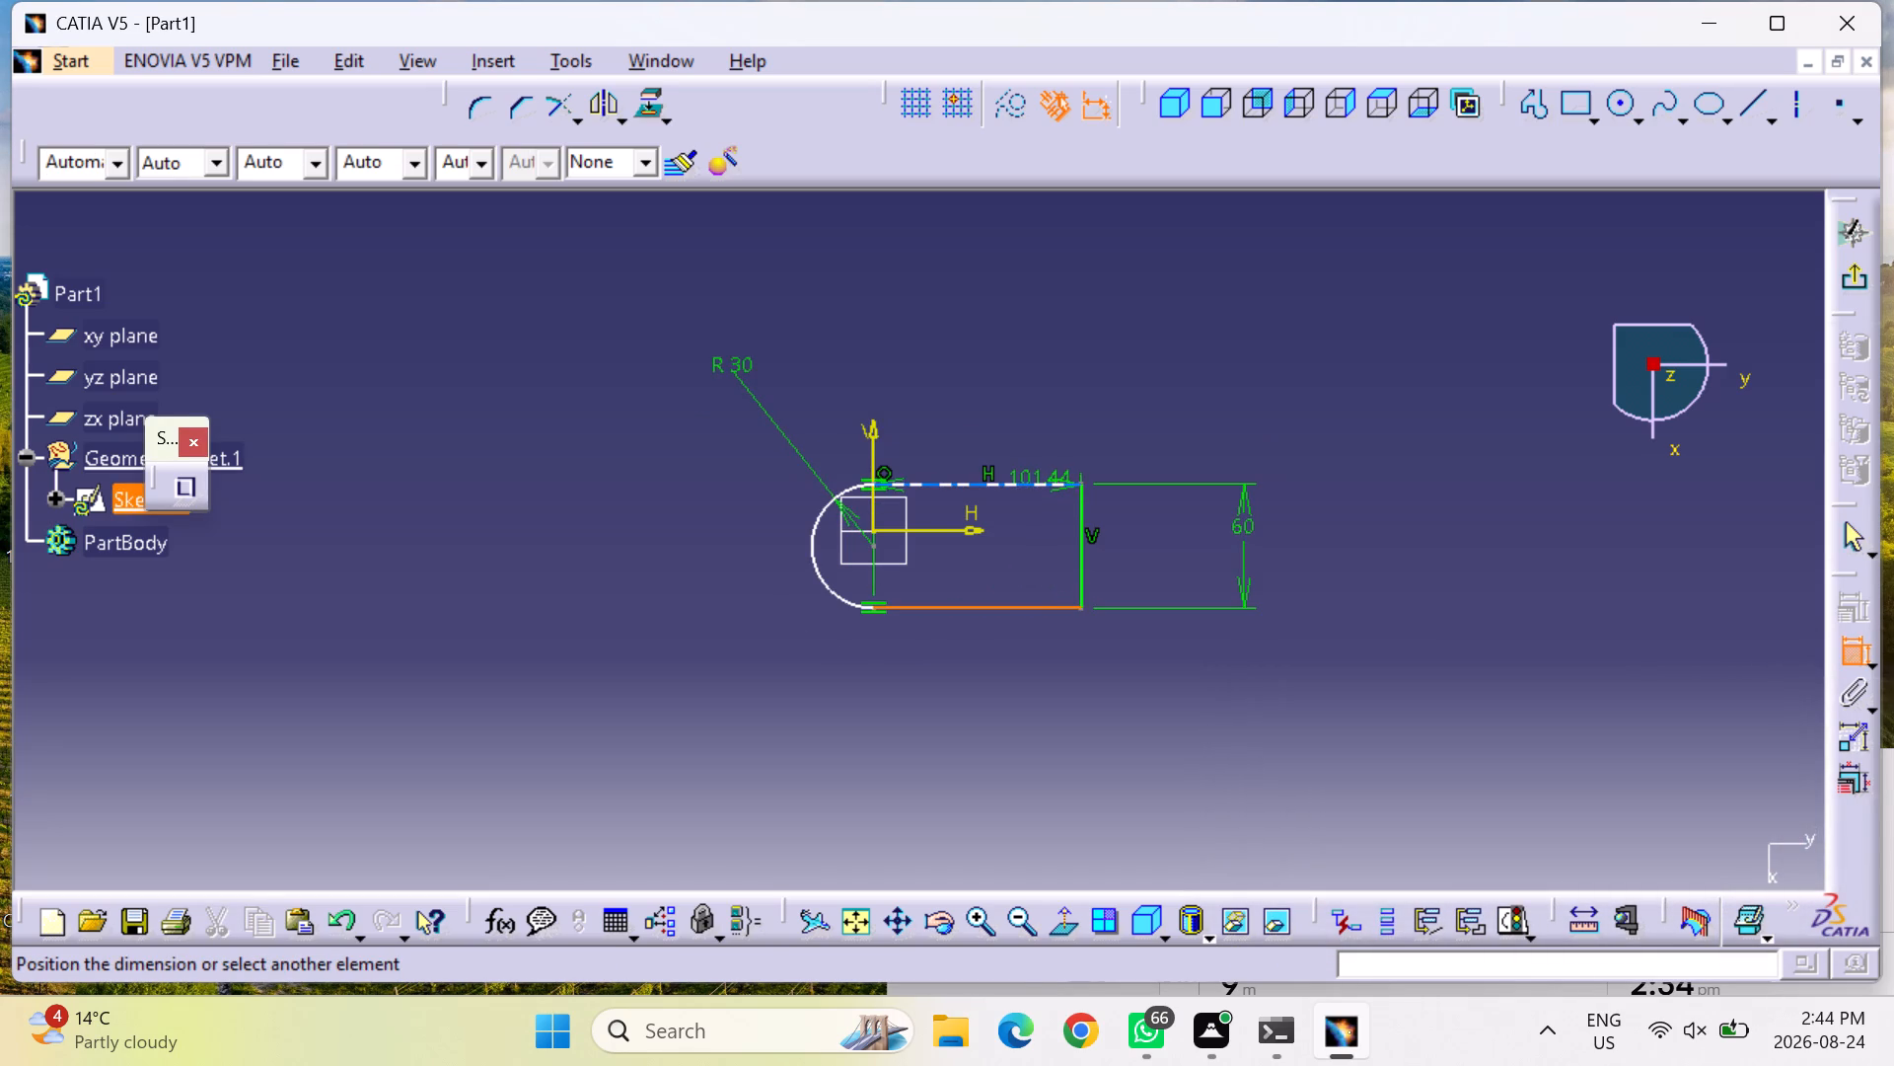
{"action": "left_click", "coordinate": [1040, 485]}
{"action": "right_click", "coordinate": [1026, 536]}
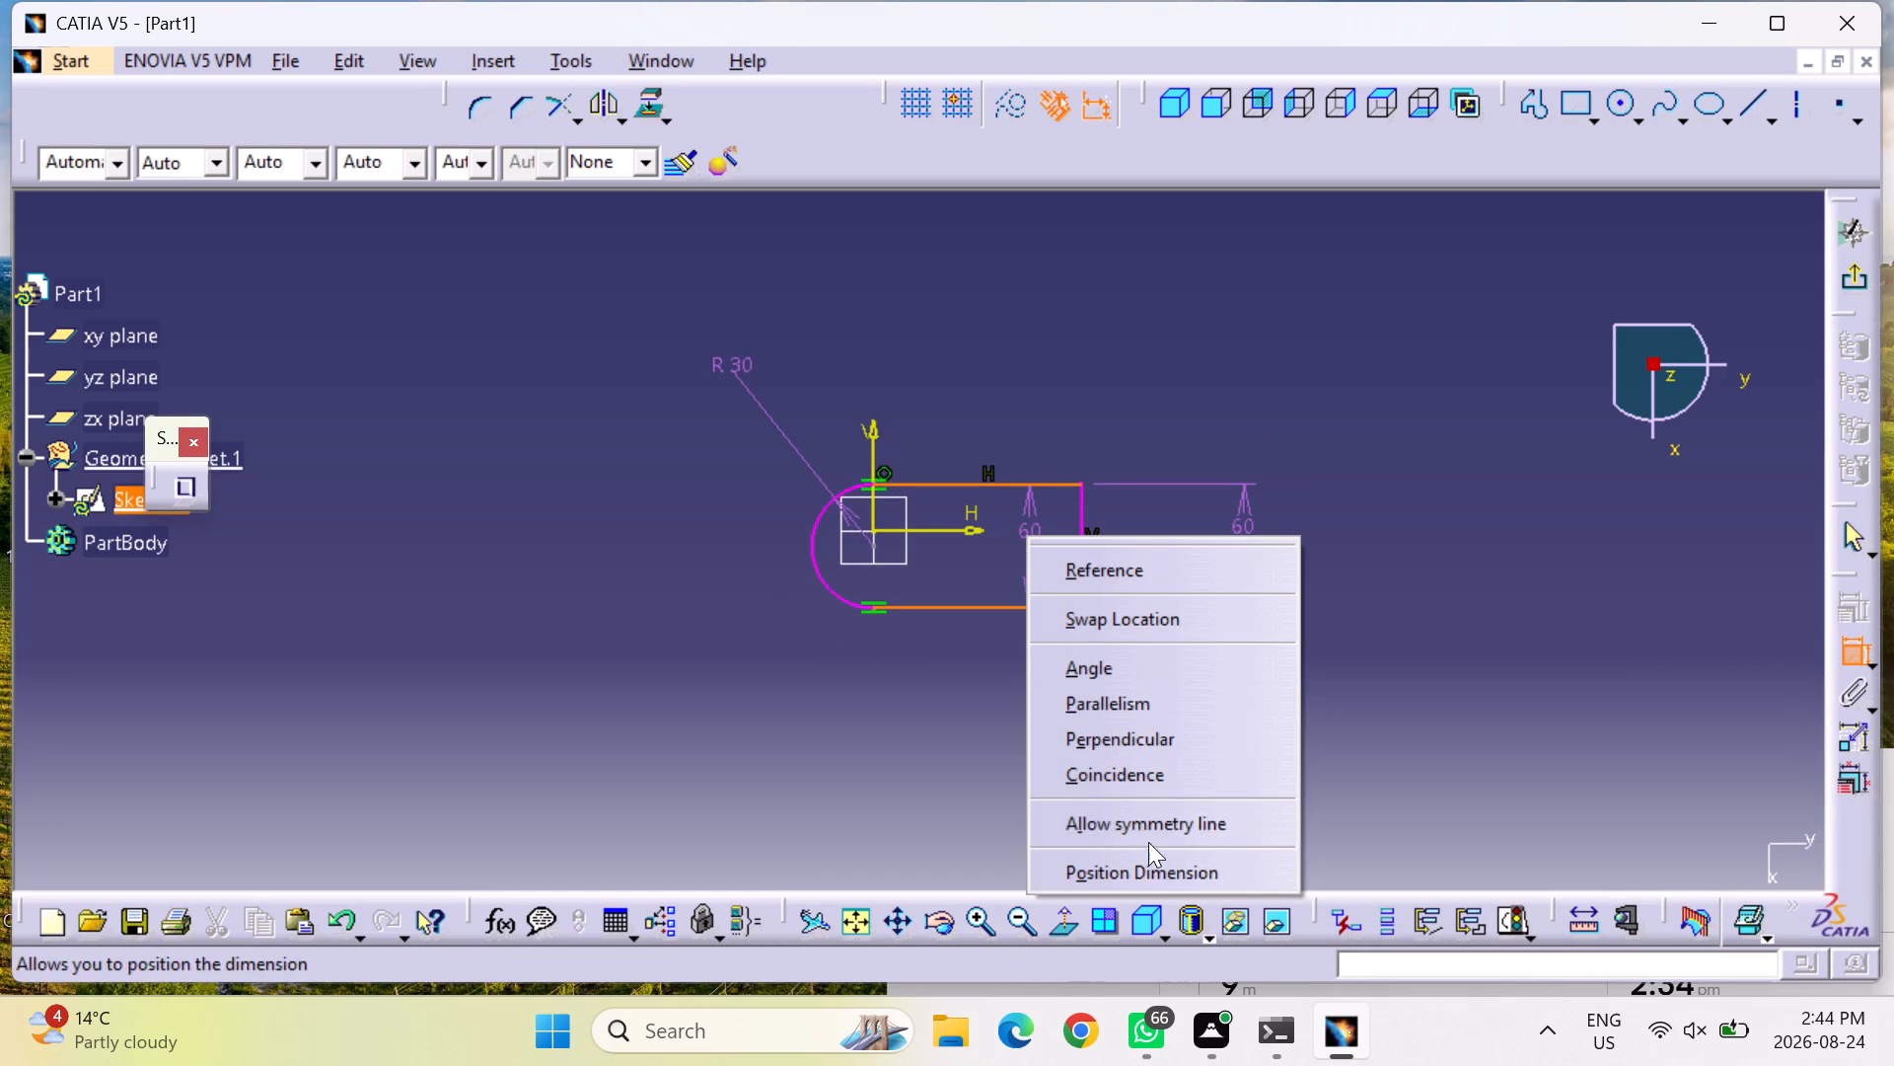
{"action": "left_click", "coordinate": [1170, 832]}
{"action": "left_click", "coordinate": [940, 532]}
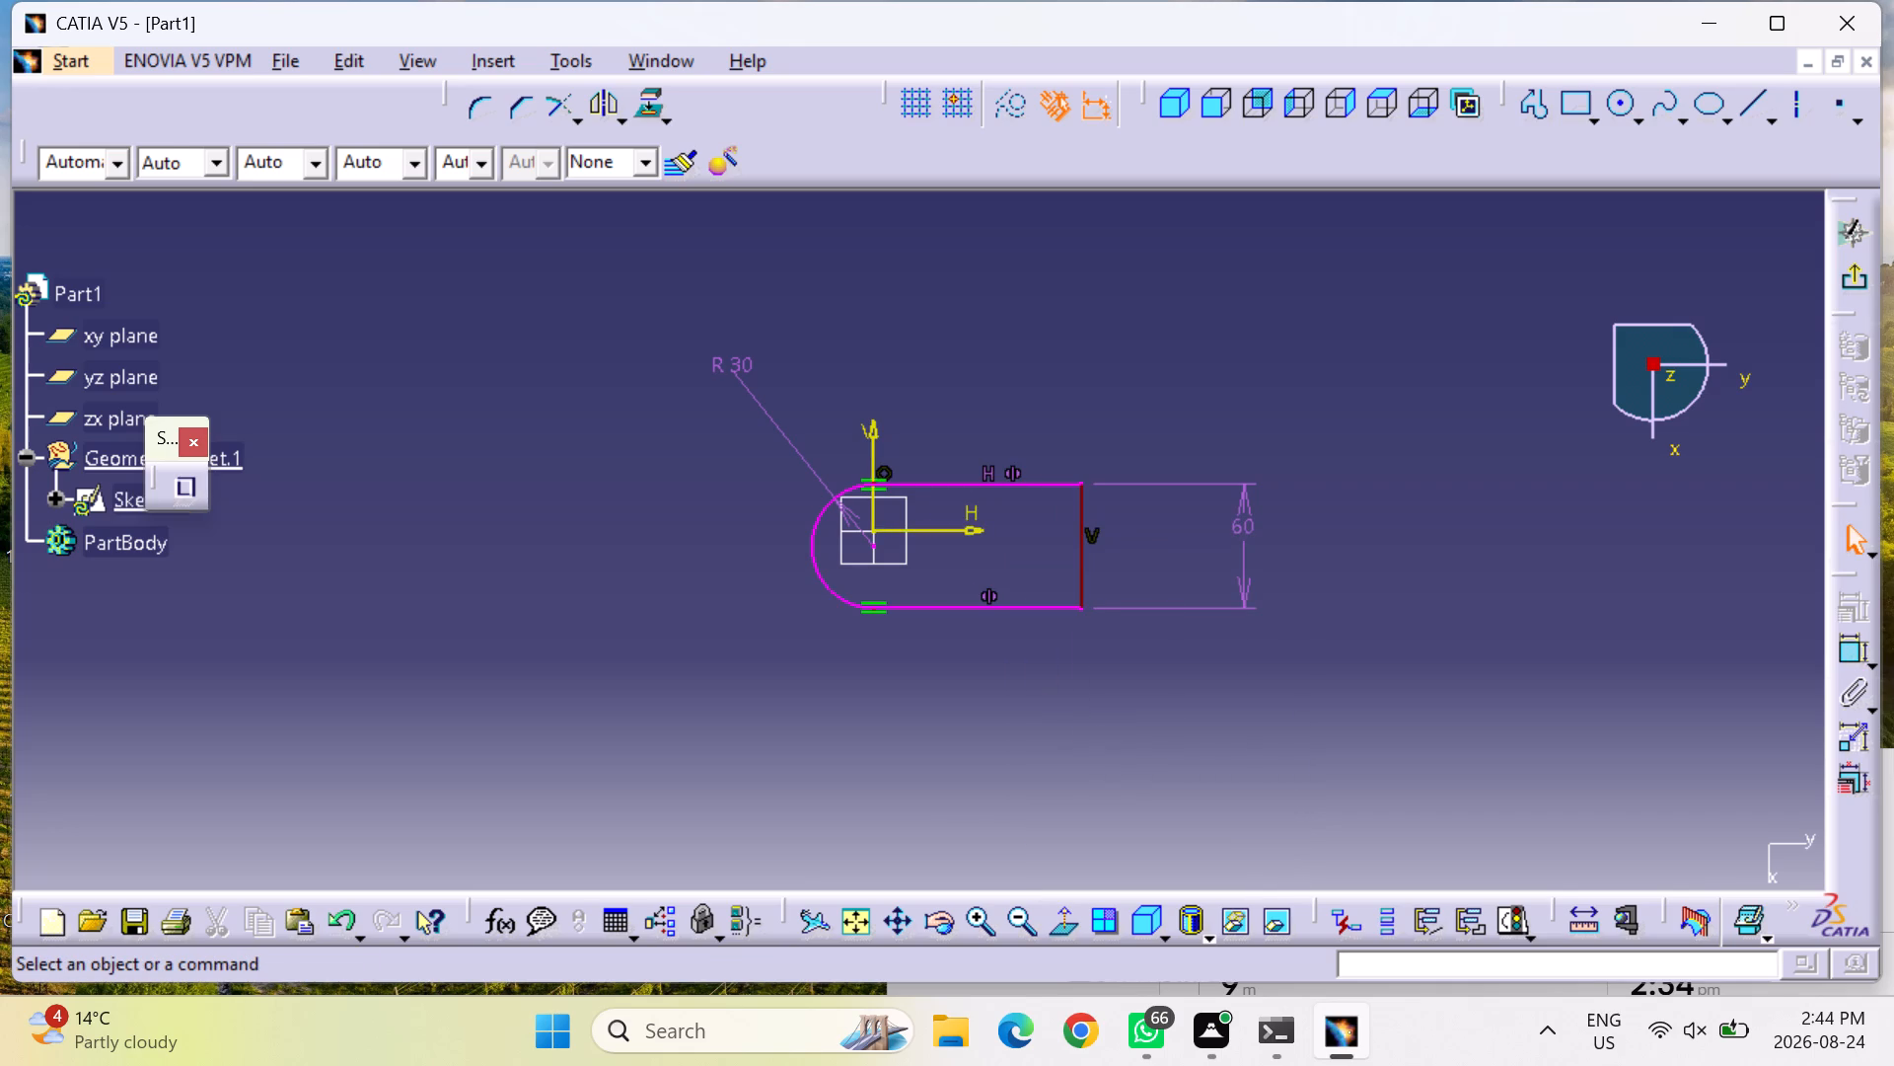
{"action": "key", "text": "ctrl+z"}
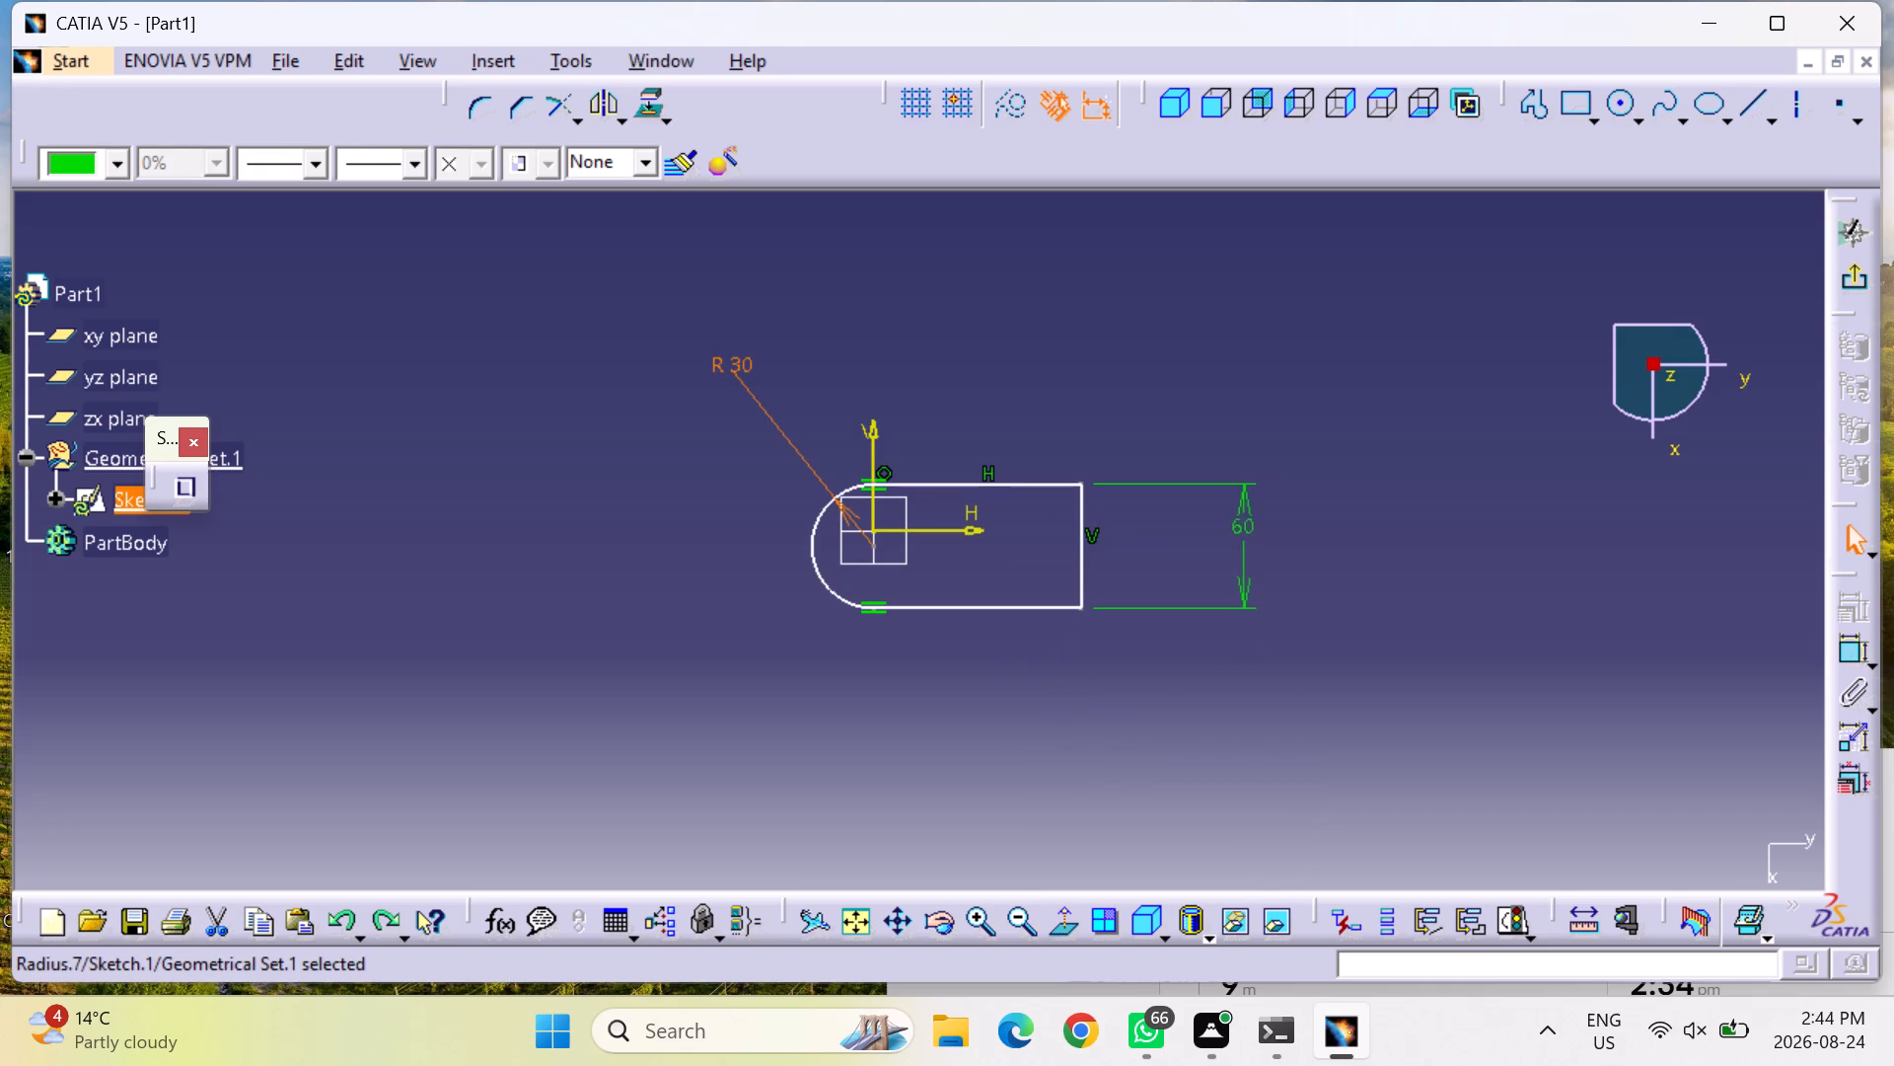
Delete the tangency constraint between the arc and the lower straight line.
{"action": "left_click", "coordinate": [883, 602]}
{"action": "key", "text": "Delete"}
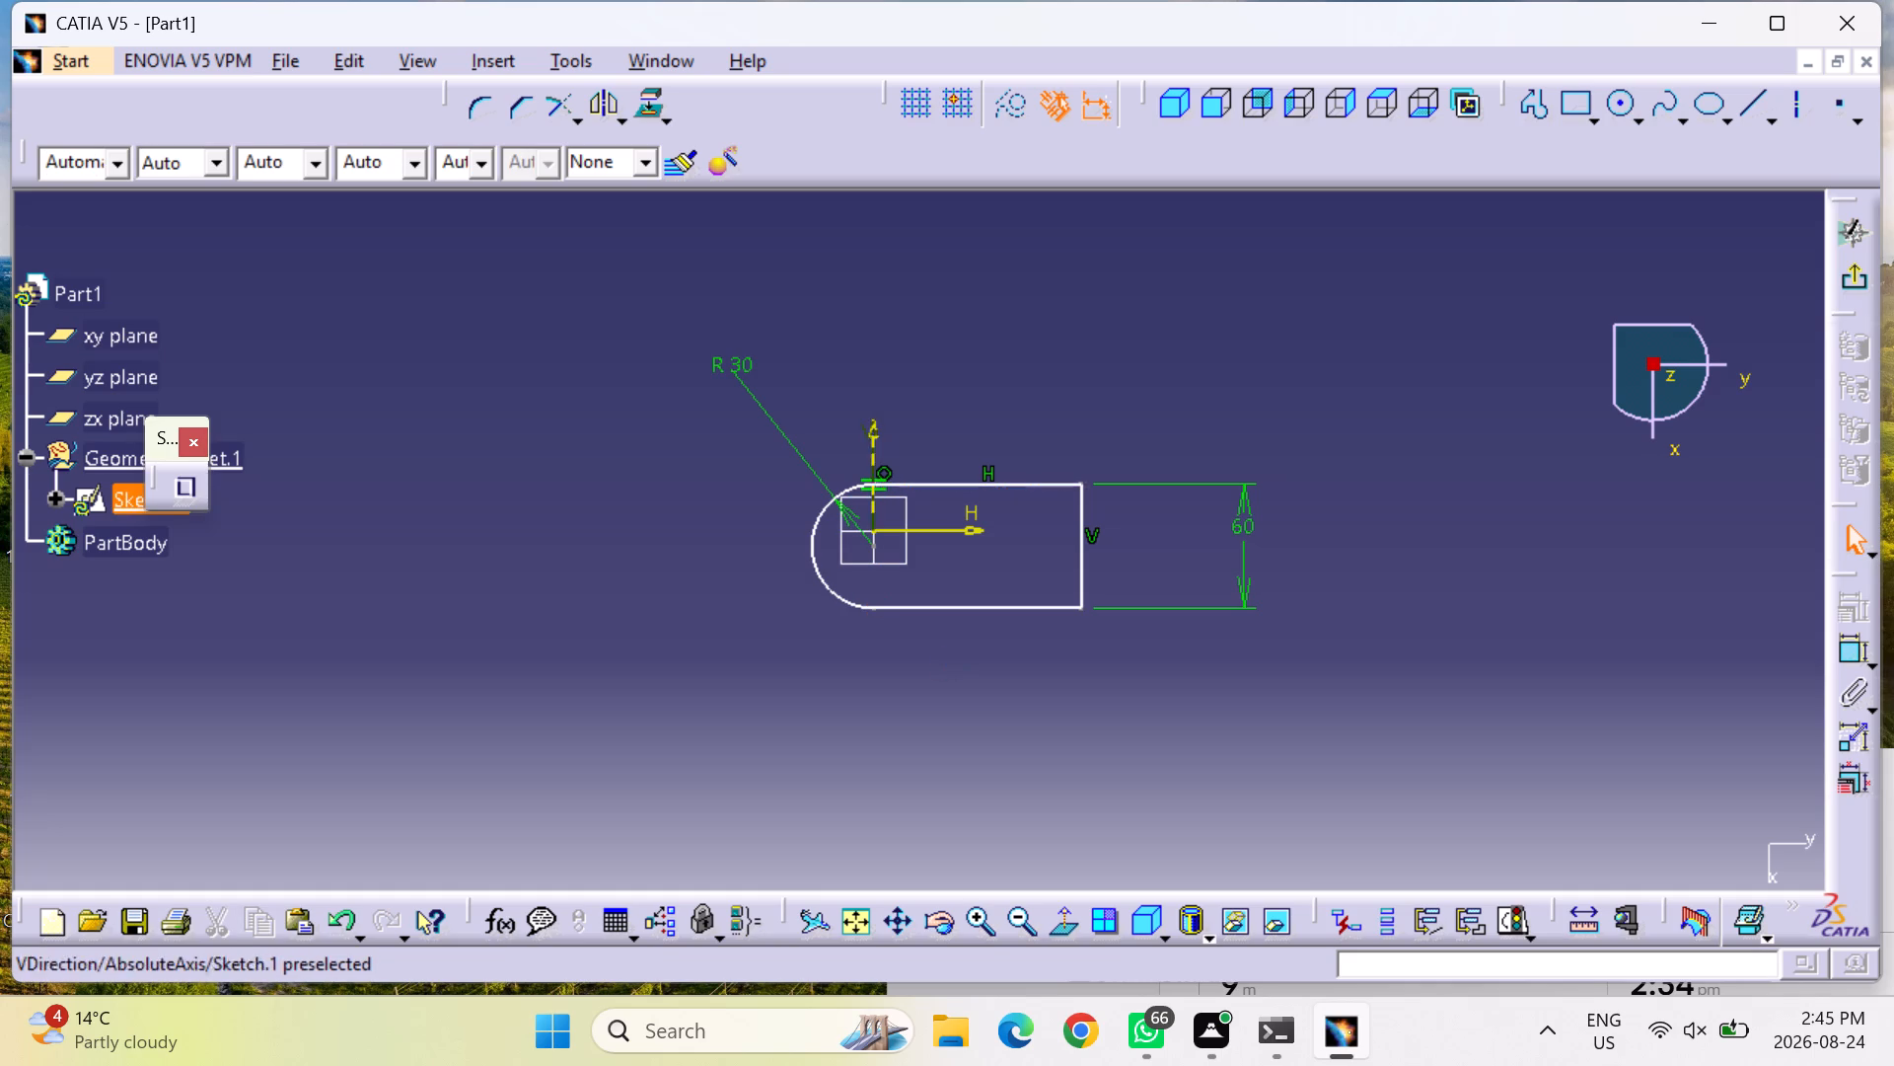
Delete the tangency constraint between the arc and the upper straight line.
{"action": "scroll", "coordinate": [866, 477], "scroll_direction": "up", "scroll_amount": 1}
{"action": "left_click", "coordinate": [980, 920]}
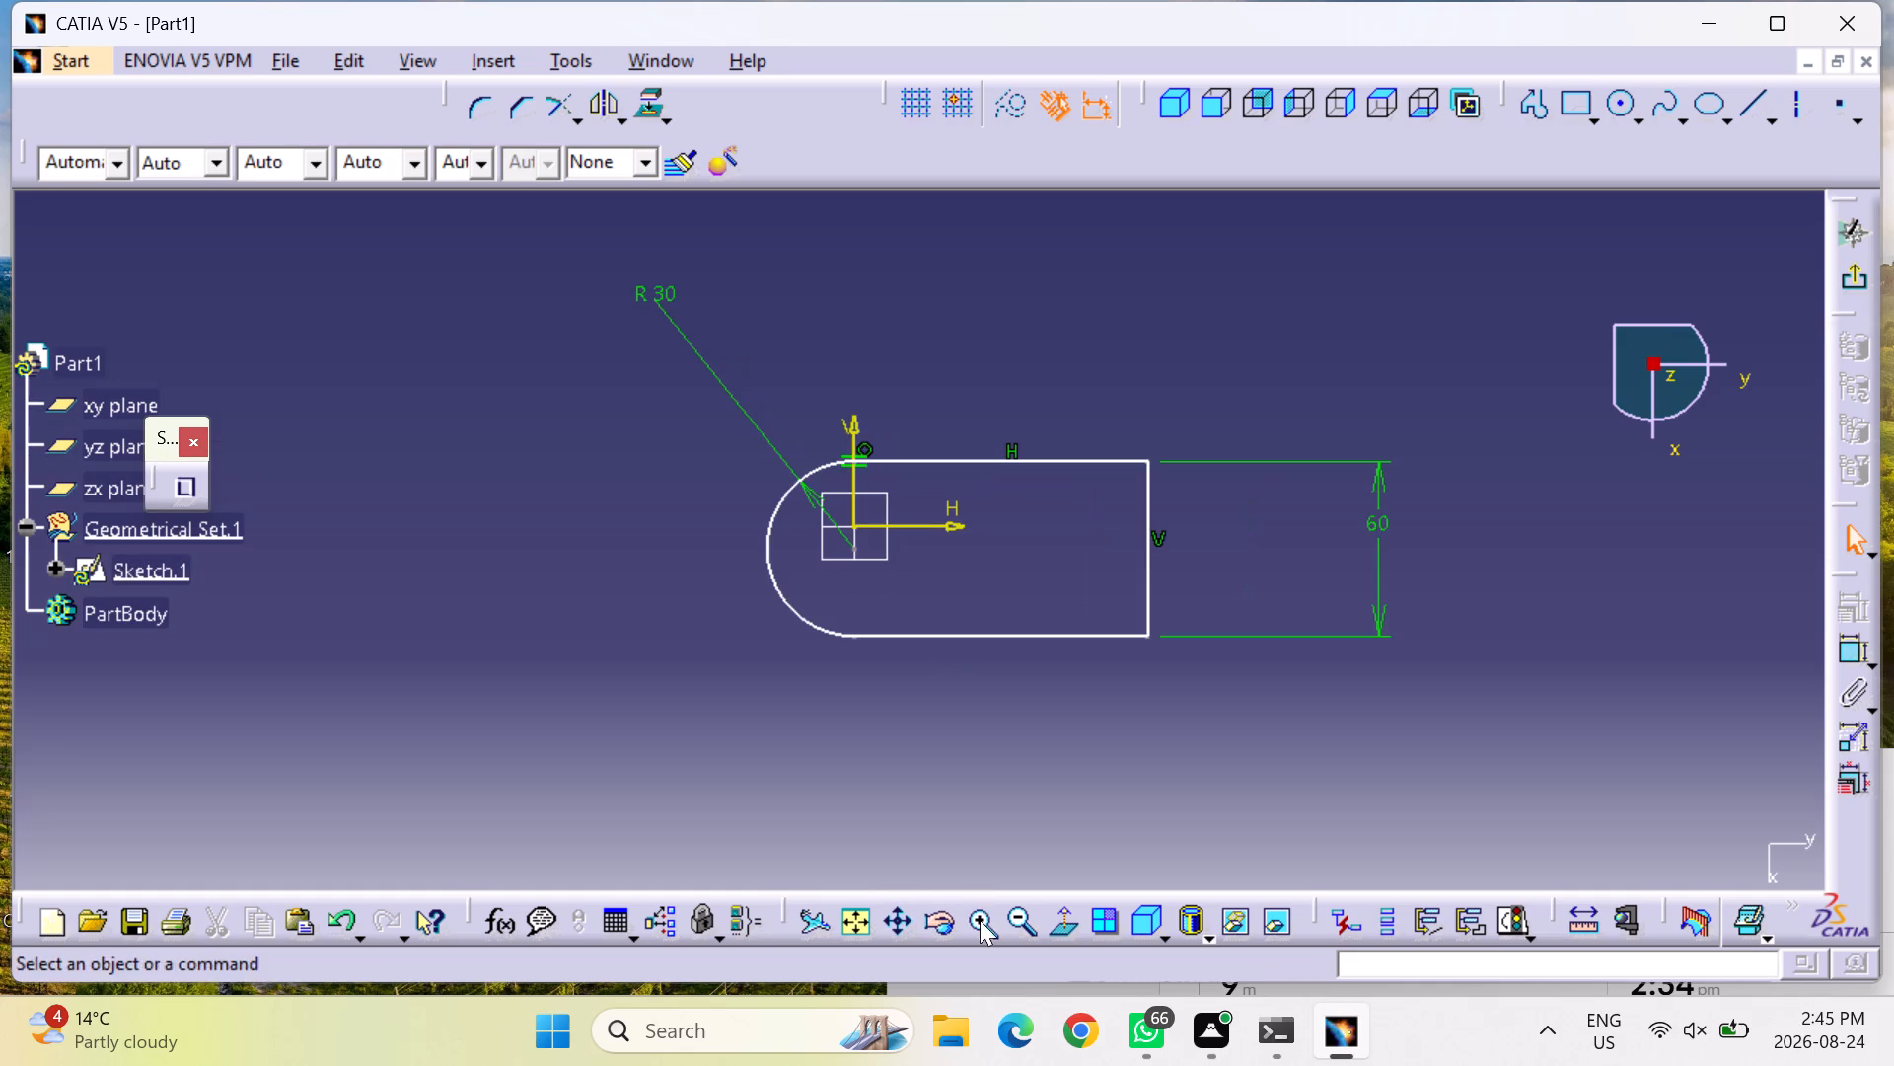
{"action": "left_click", "coordinate": [983, 918]}
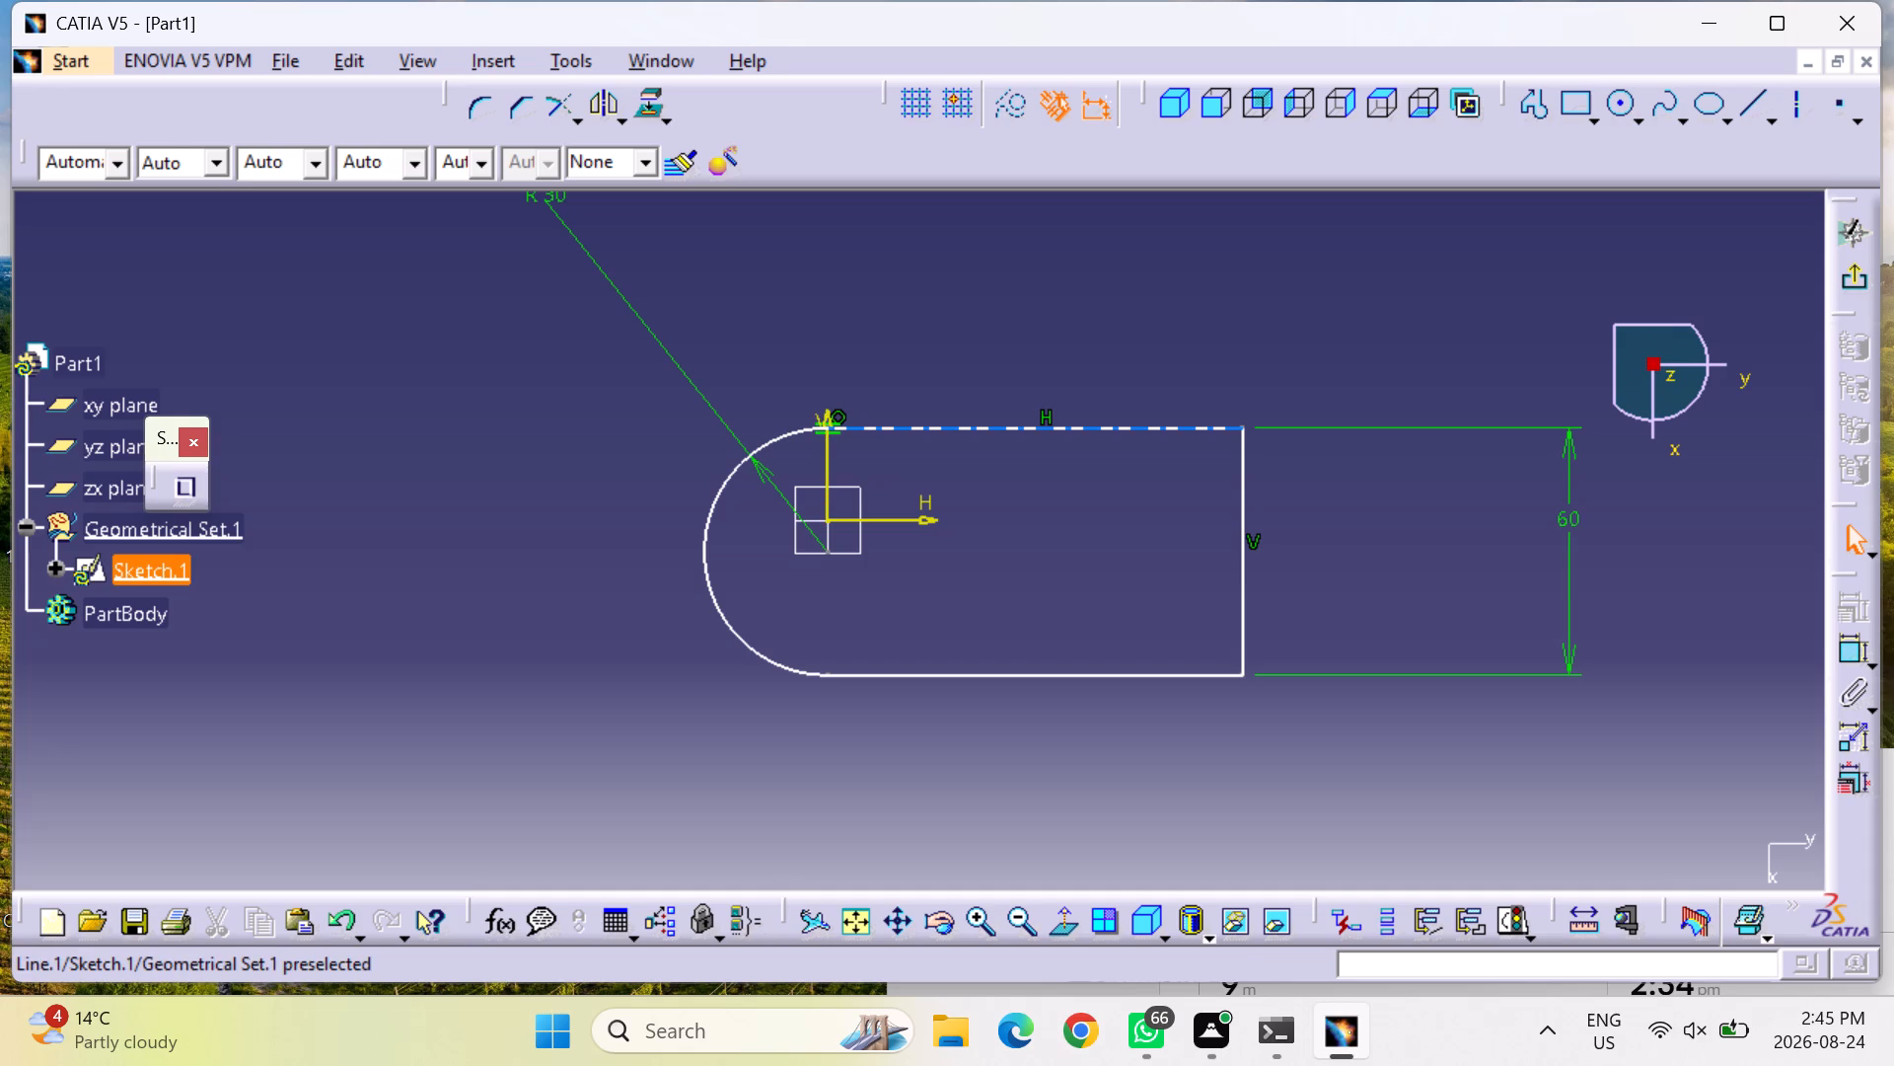
{"action": "left_click", "coordinate": [837, 431]}
{"action": "left_click", "coordinate": [947, 328]}
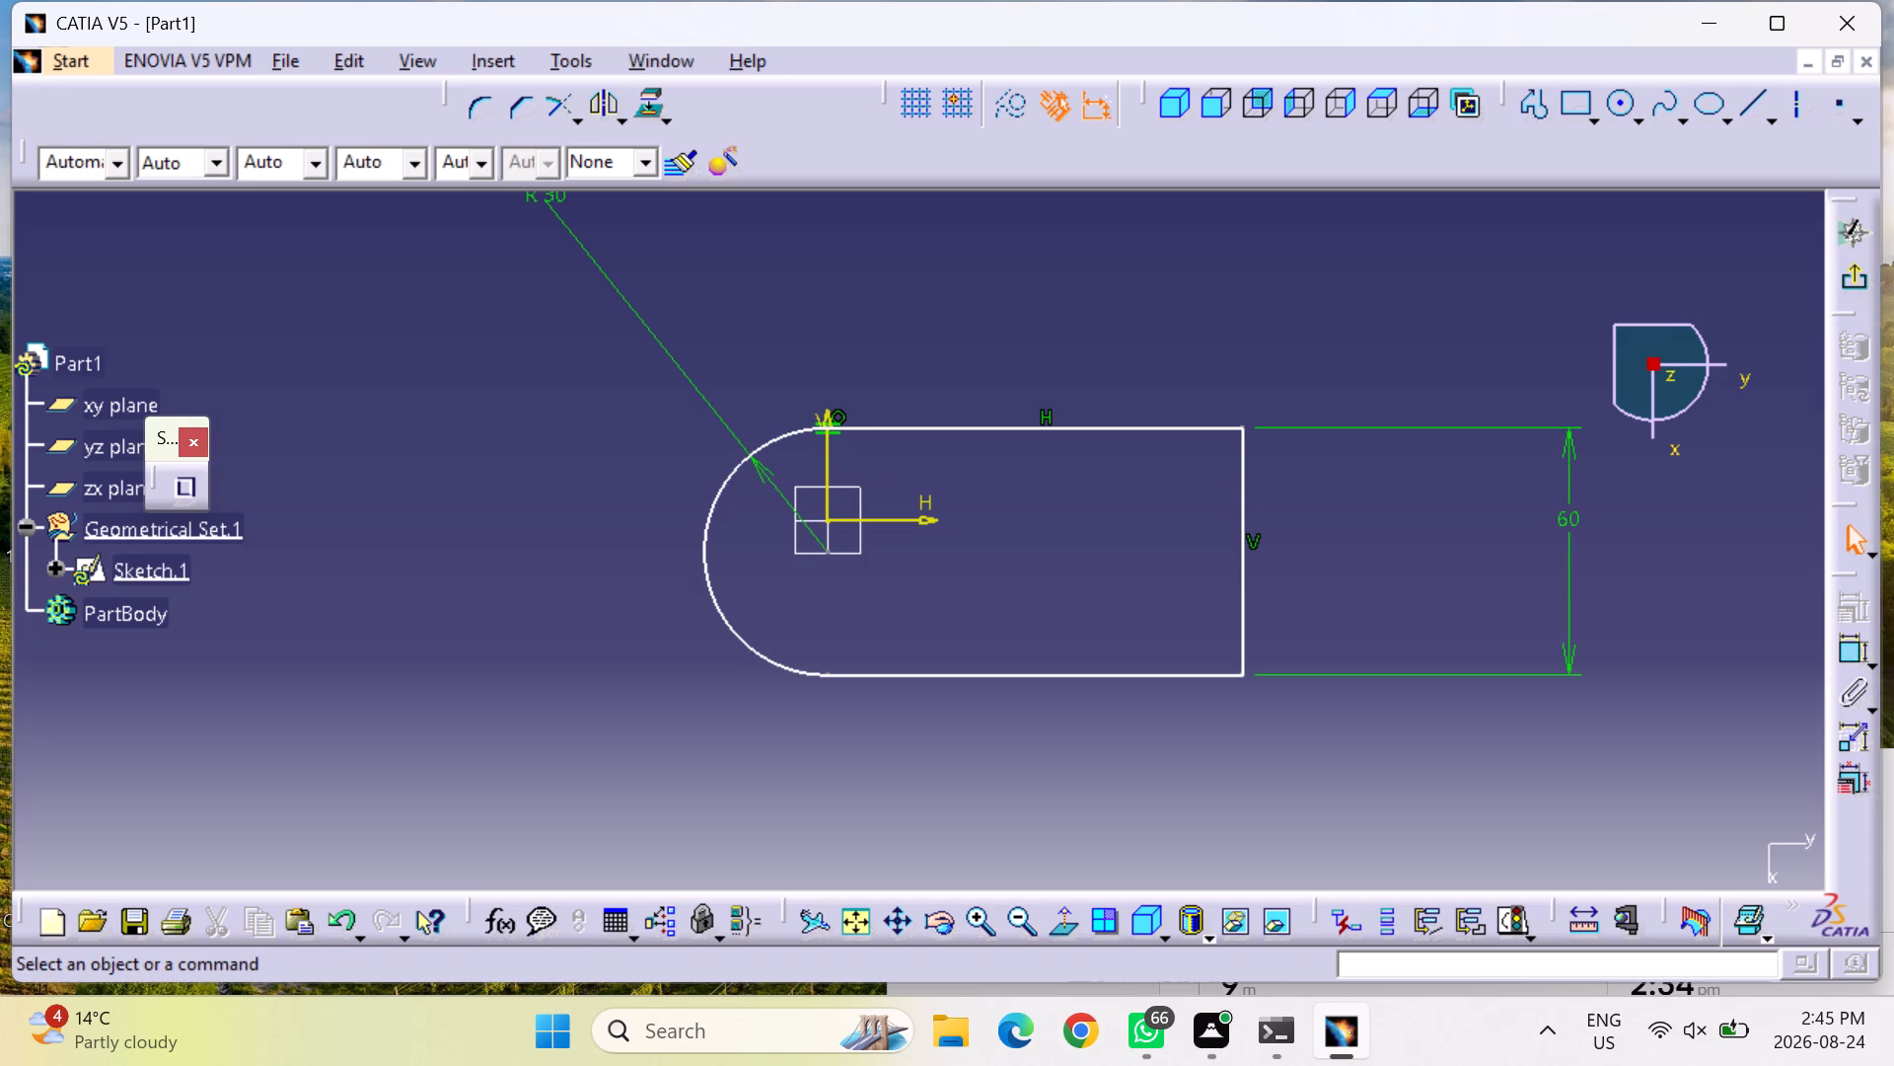
{"action": "double_click", "coordinate": [982, 919]}
{"action": "middle_click_drag", "start_coordinate": [879, 609], "coordinate": [879, 607]}
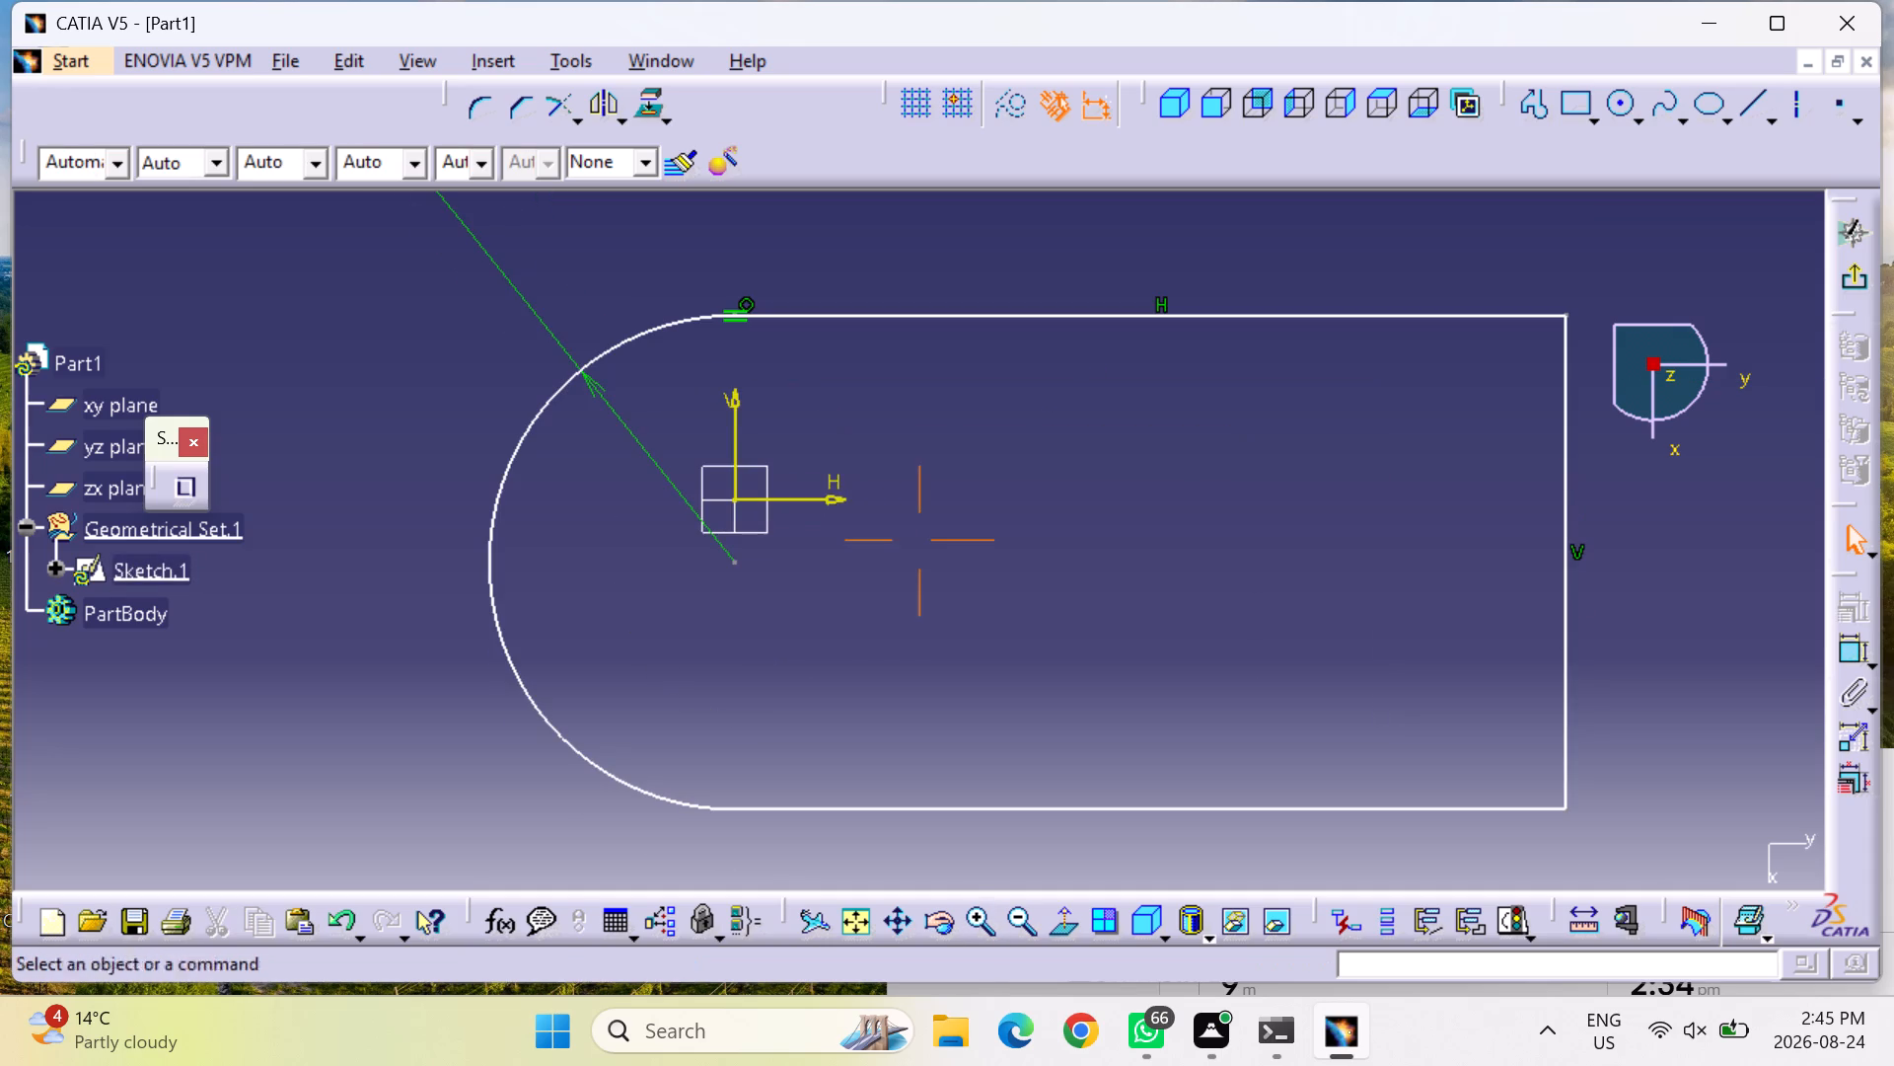
{"action": "middle_click_drag", "start_coordinate": [879, 607], "coordinate": [885, 761]}
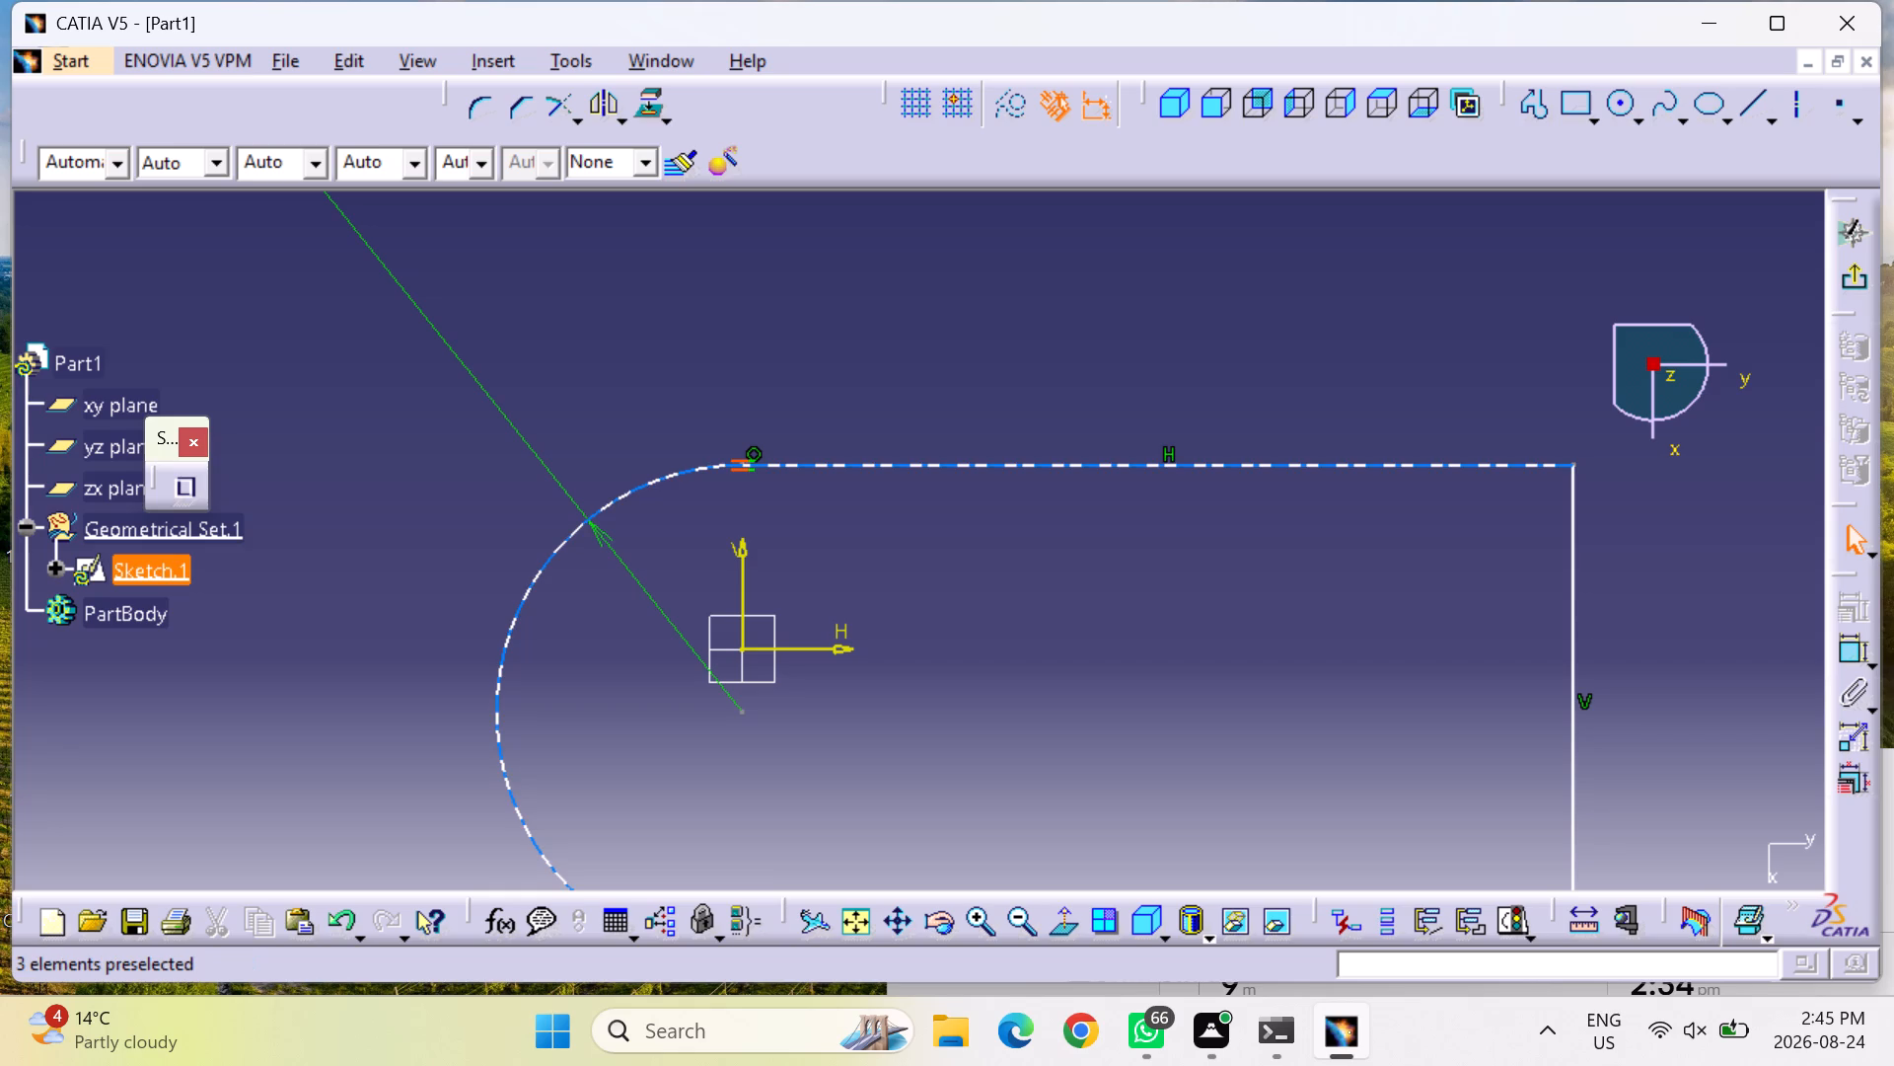
{"action": "left_click", "coordinate": [747, 468]}
{"action": "key", "text": "Delete"}
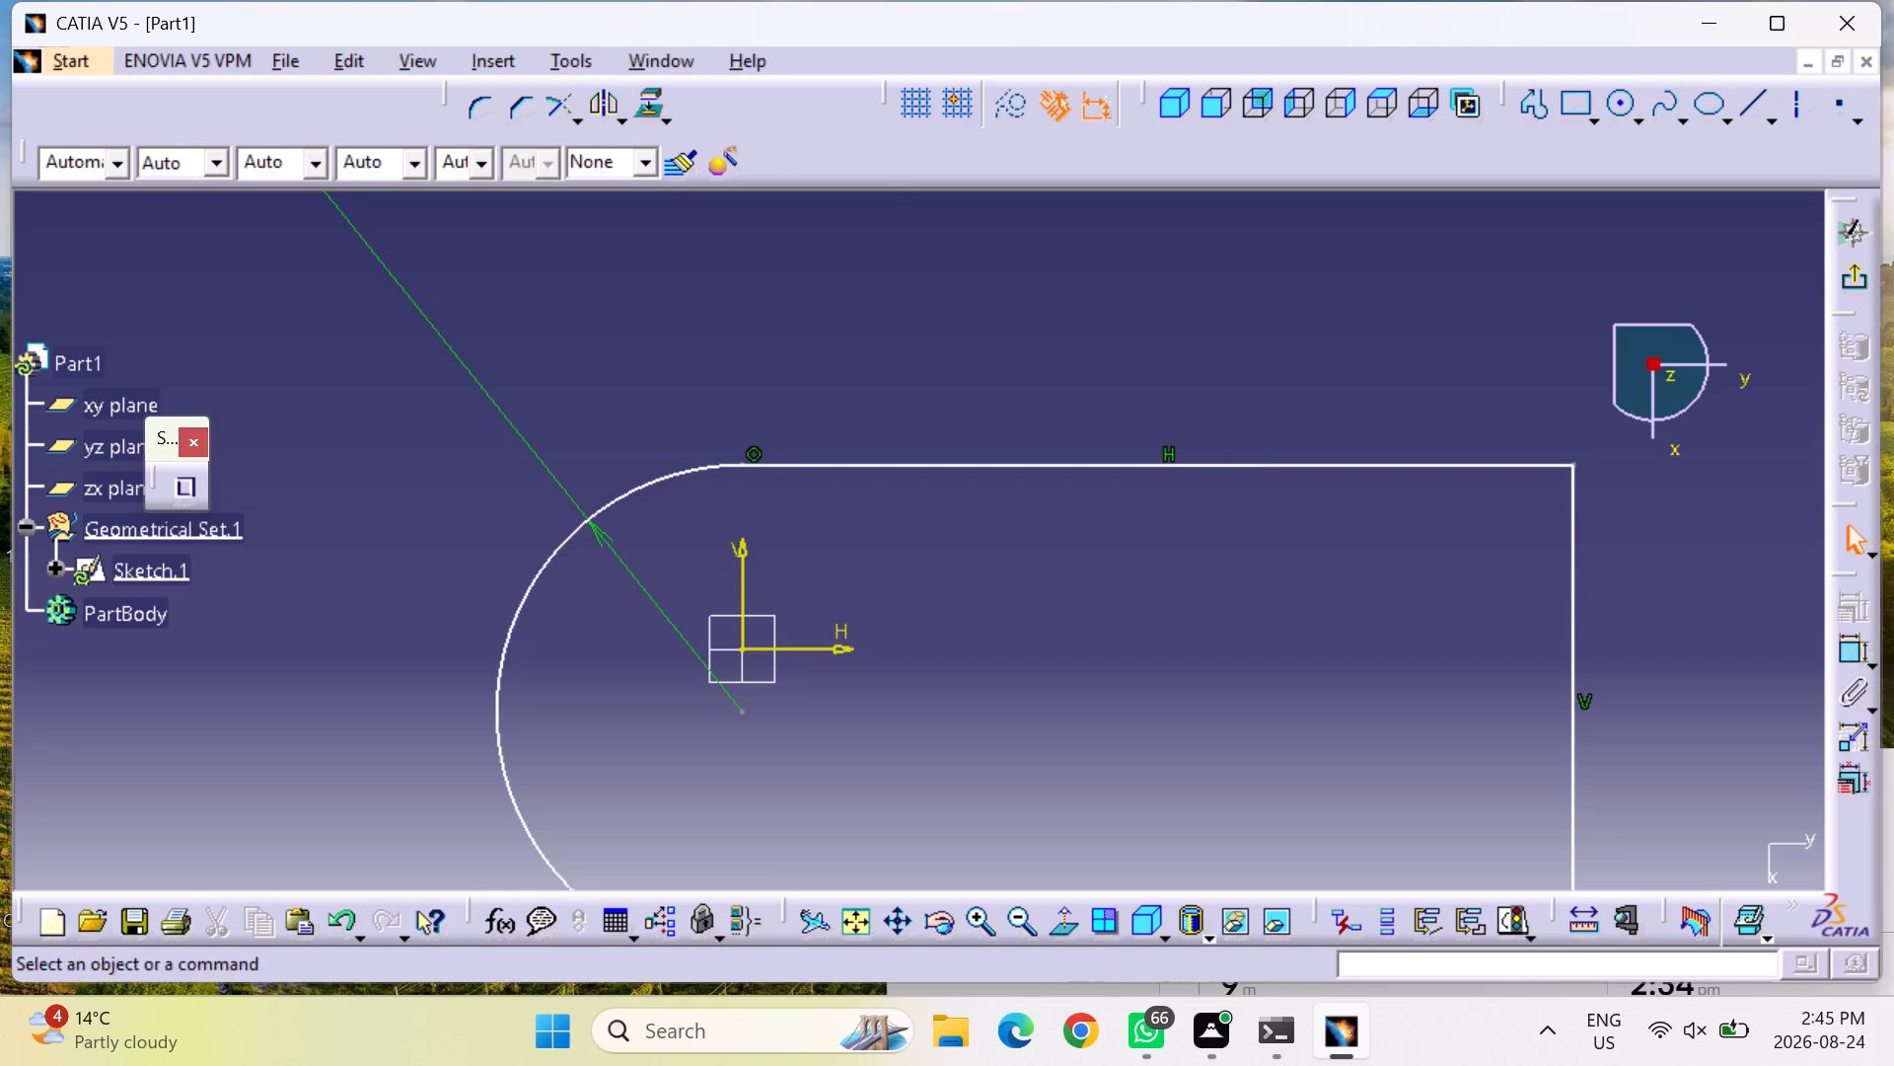
Constrain the upper and lower straight lines as symmetric about the sketch's H axis.
{"action": "double_click", "coordinate": [1014, 936]}
{"action": "middle_click_drag", "start_coordinate": [991, 800], "coordinate": [975, 764]}
{"action": "scroll", "coordinate": [976, 765], "scroll_direction": "up", "scroll_amount": 1}
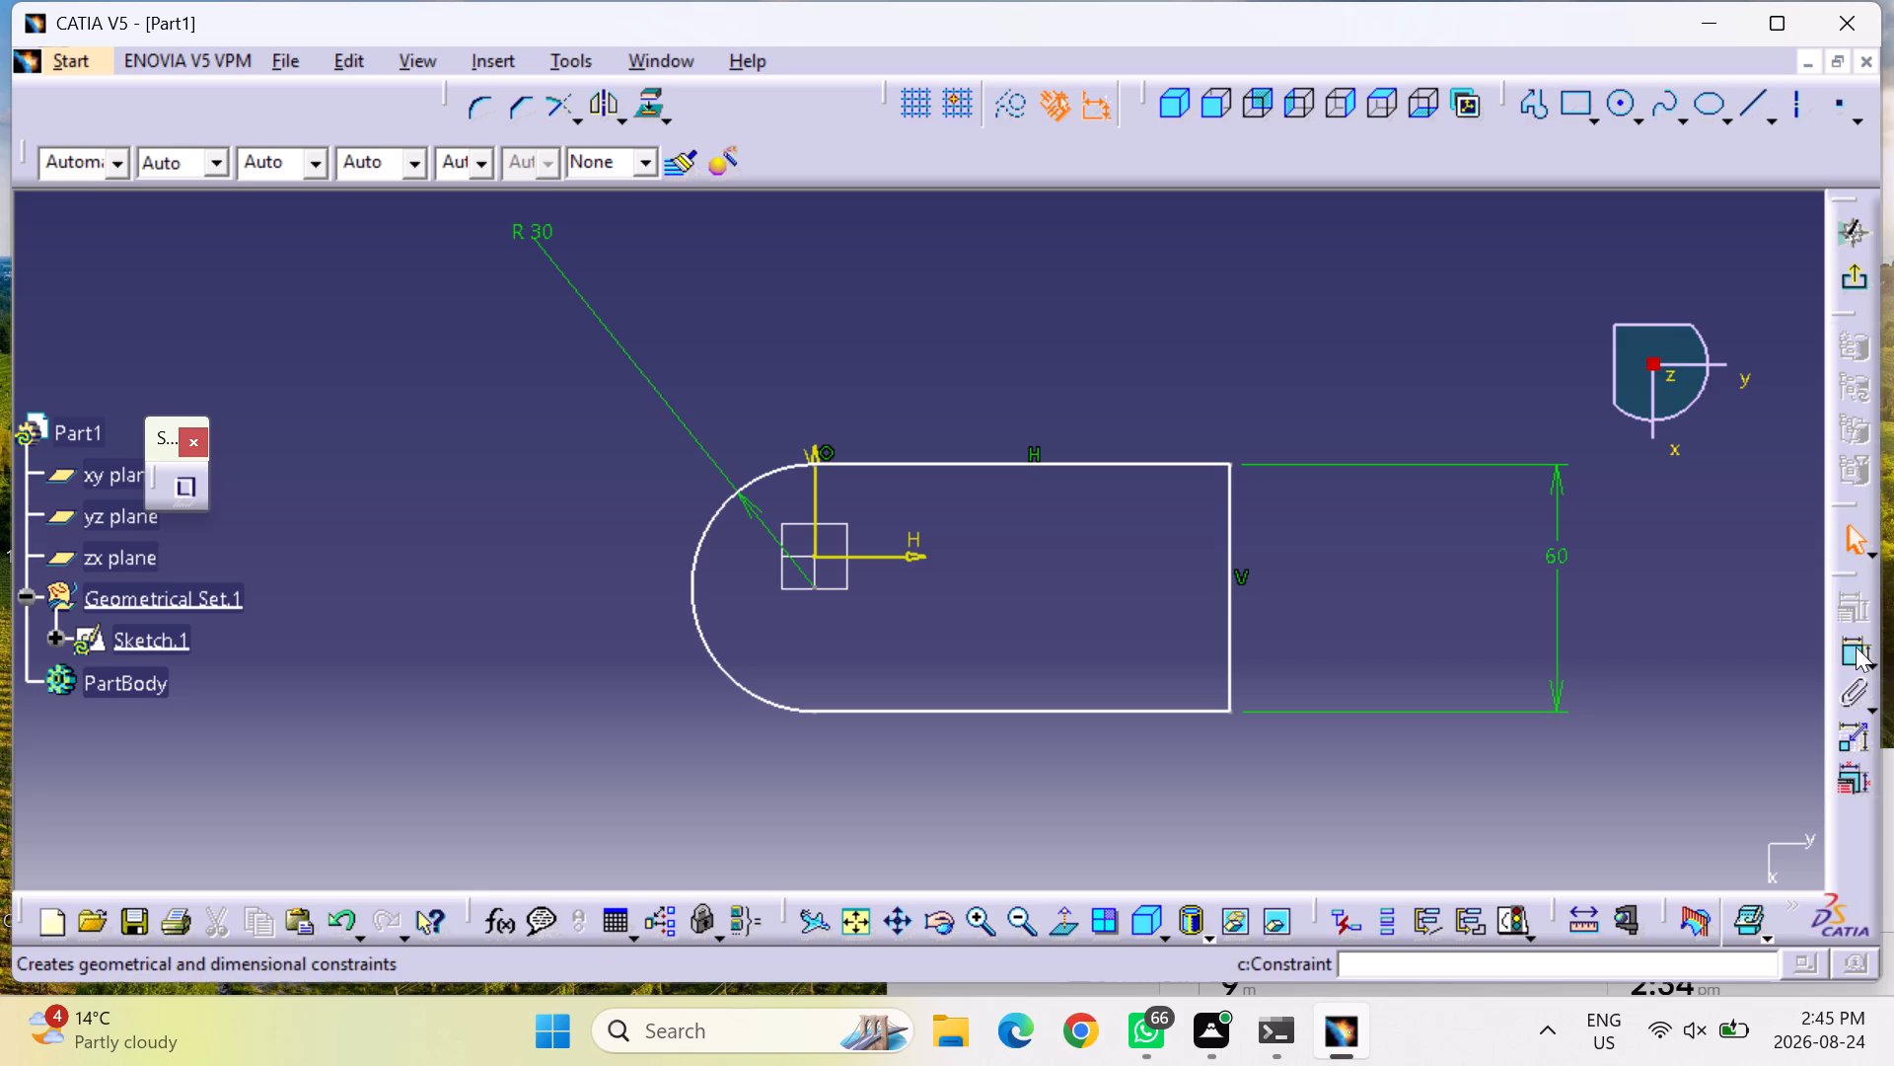
{"action": "left_click", "coordinate": [1850, 643]}
{"action": "left_click", "coordinate": [1019, 719]}
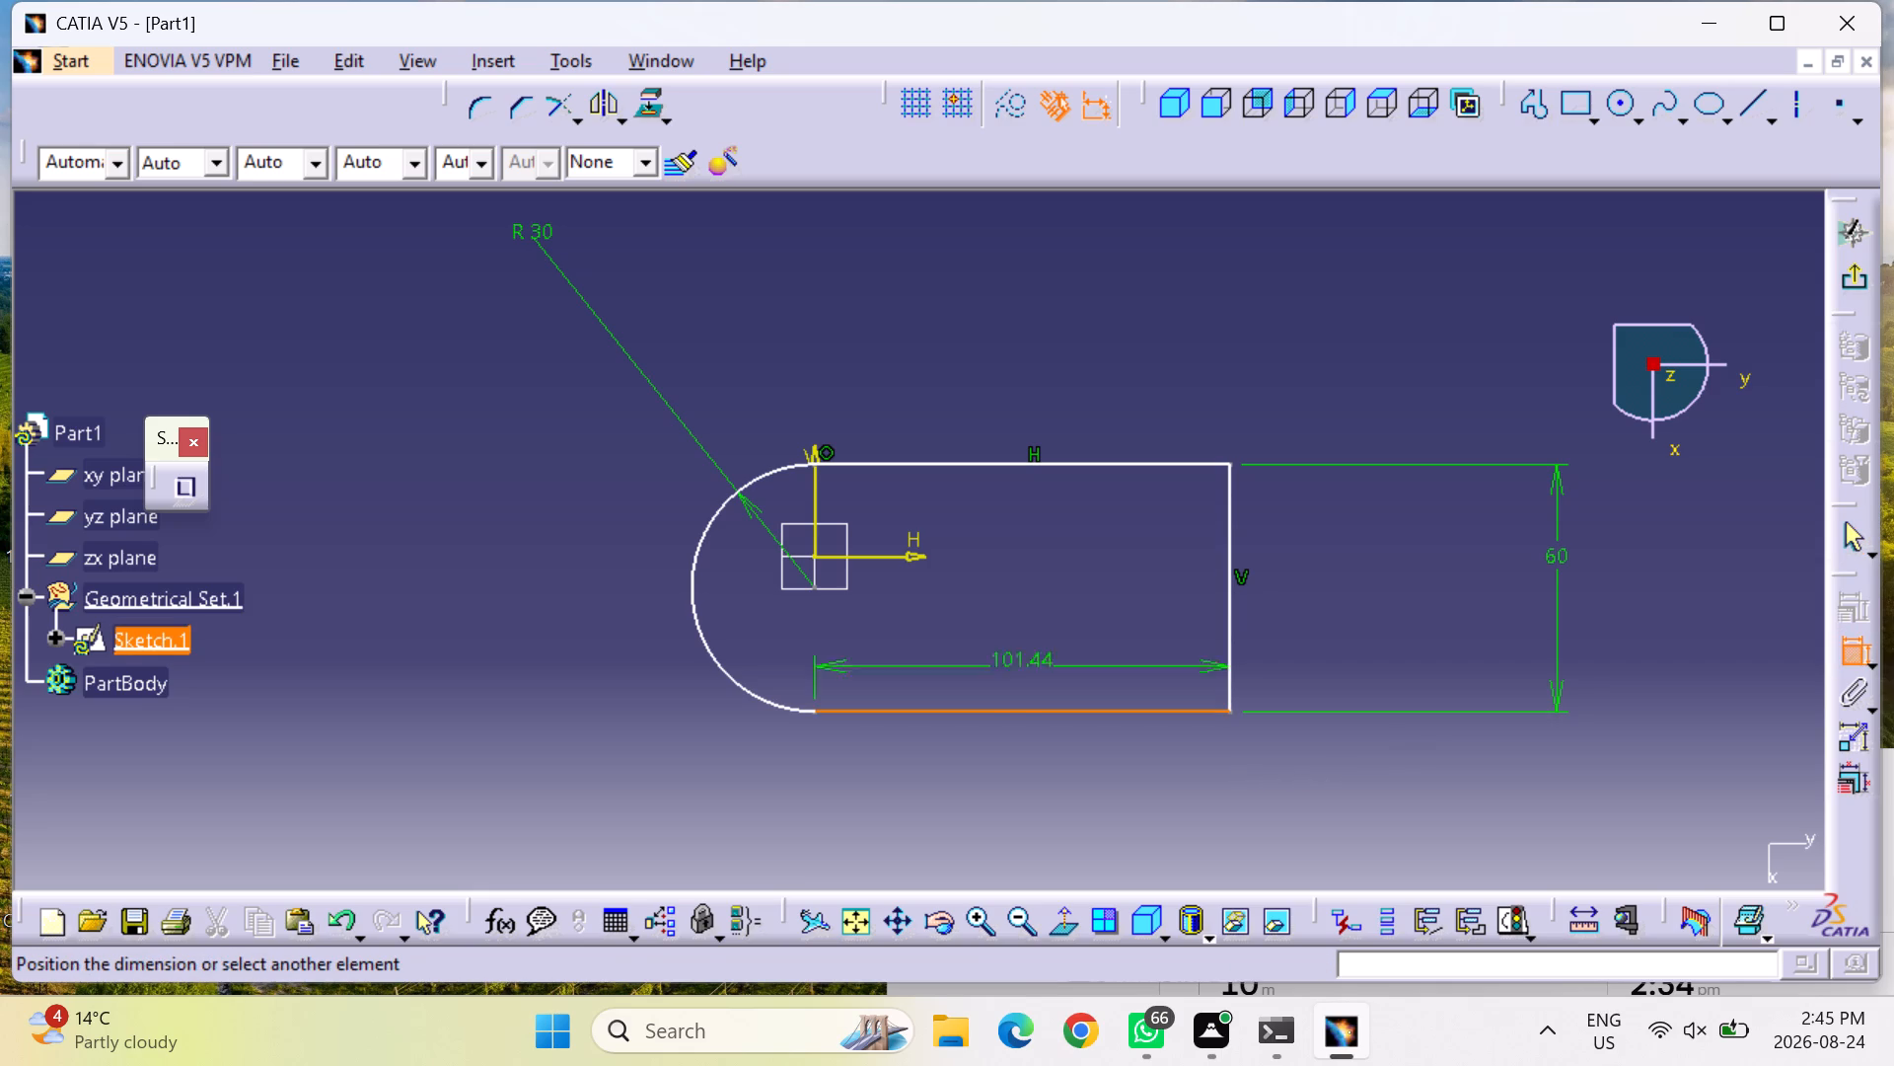
{"action": "left_click", "coordinate": [1071, 462]}
{"action": "right_click", "coordinate": [1099, 560]}
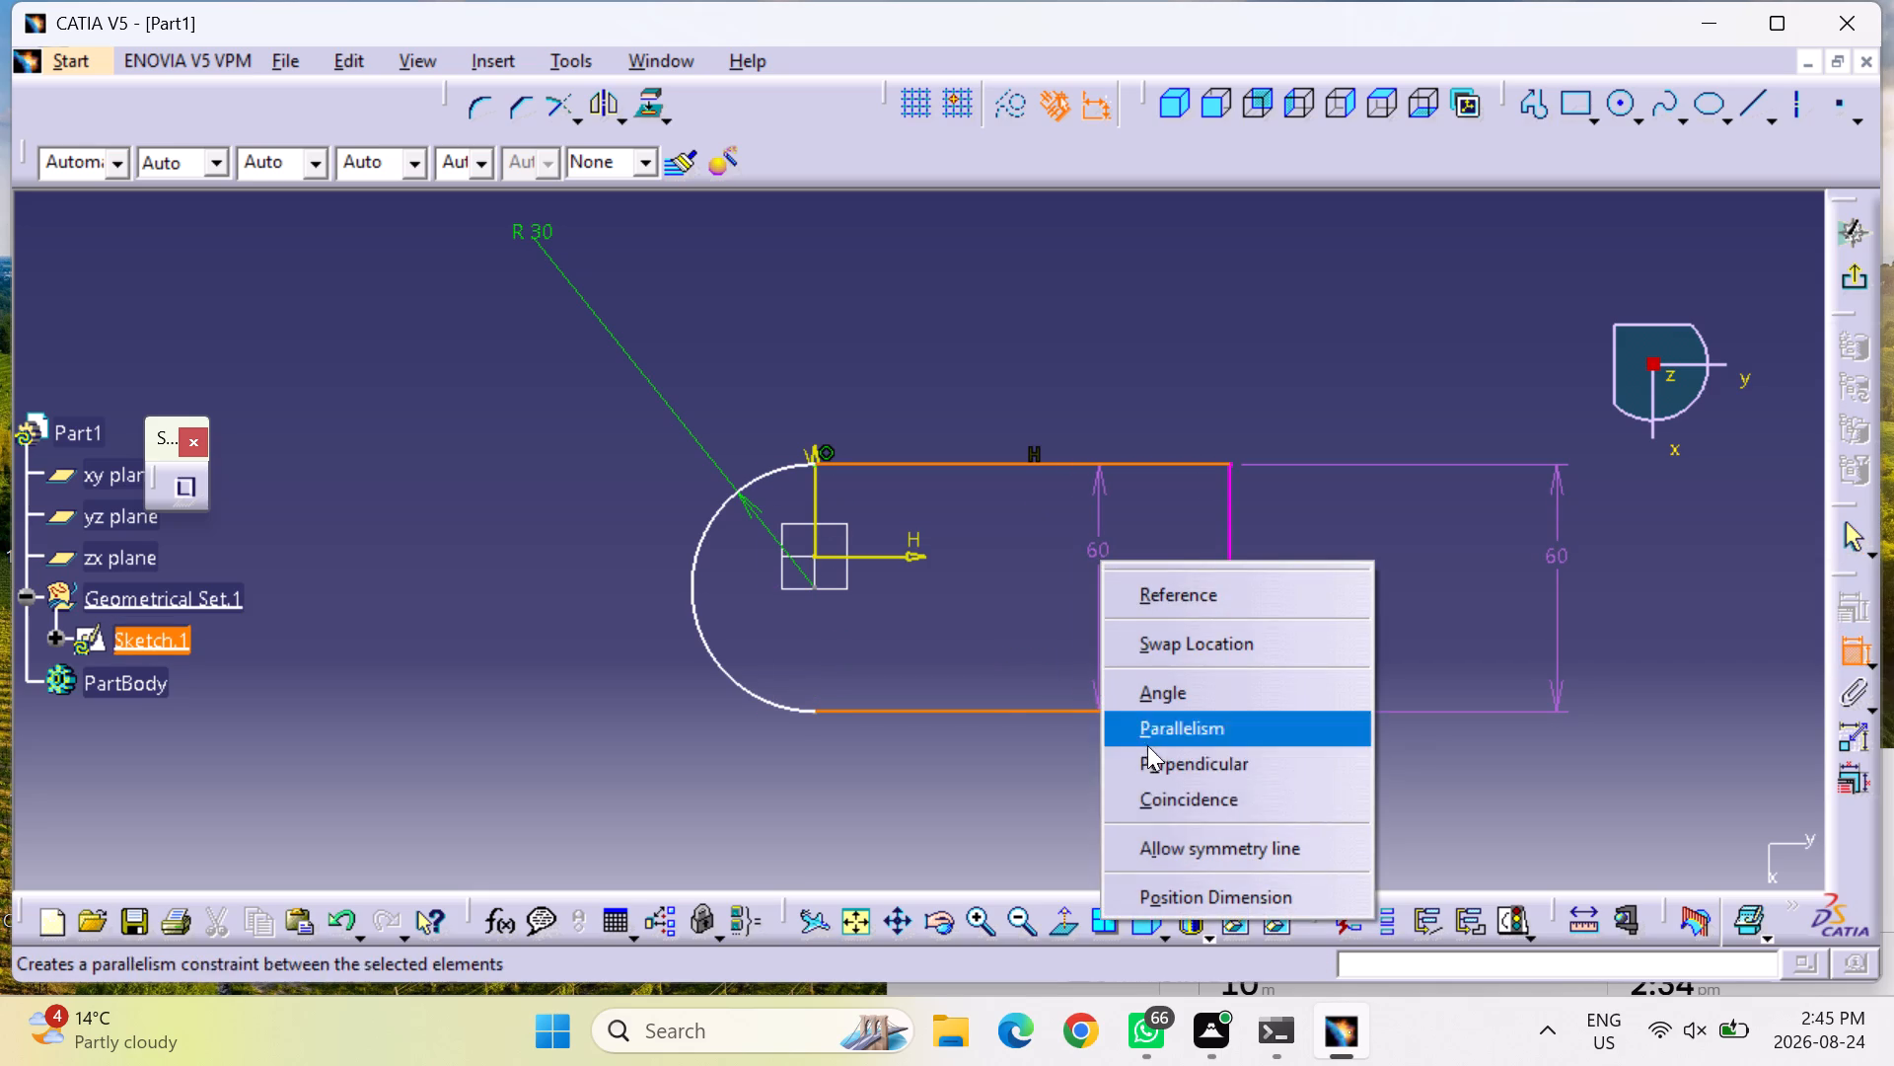
{"action": "left_click", "coordinate": [1167, 844]}
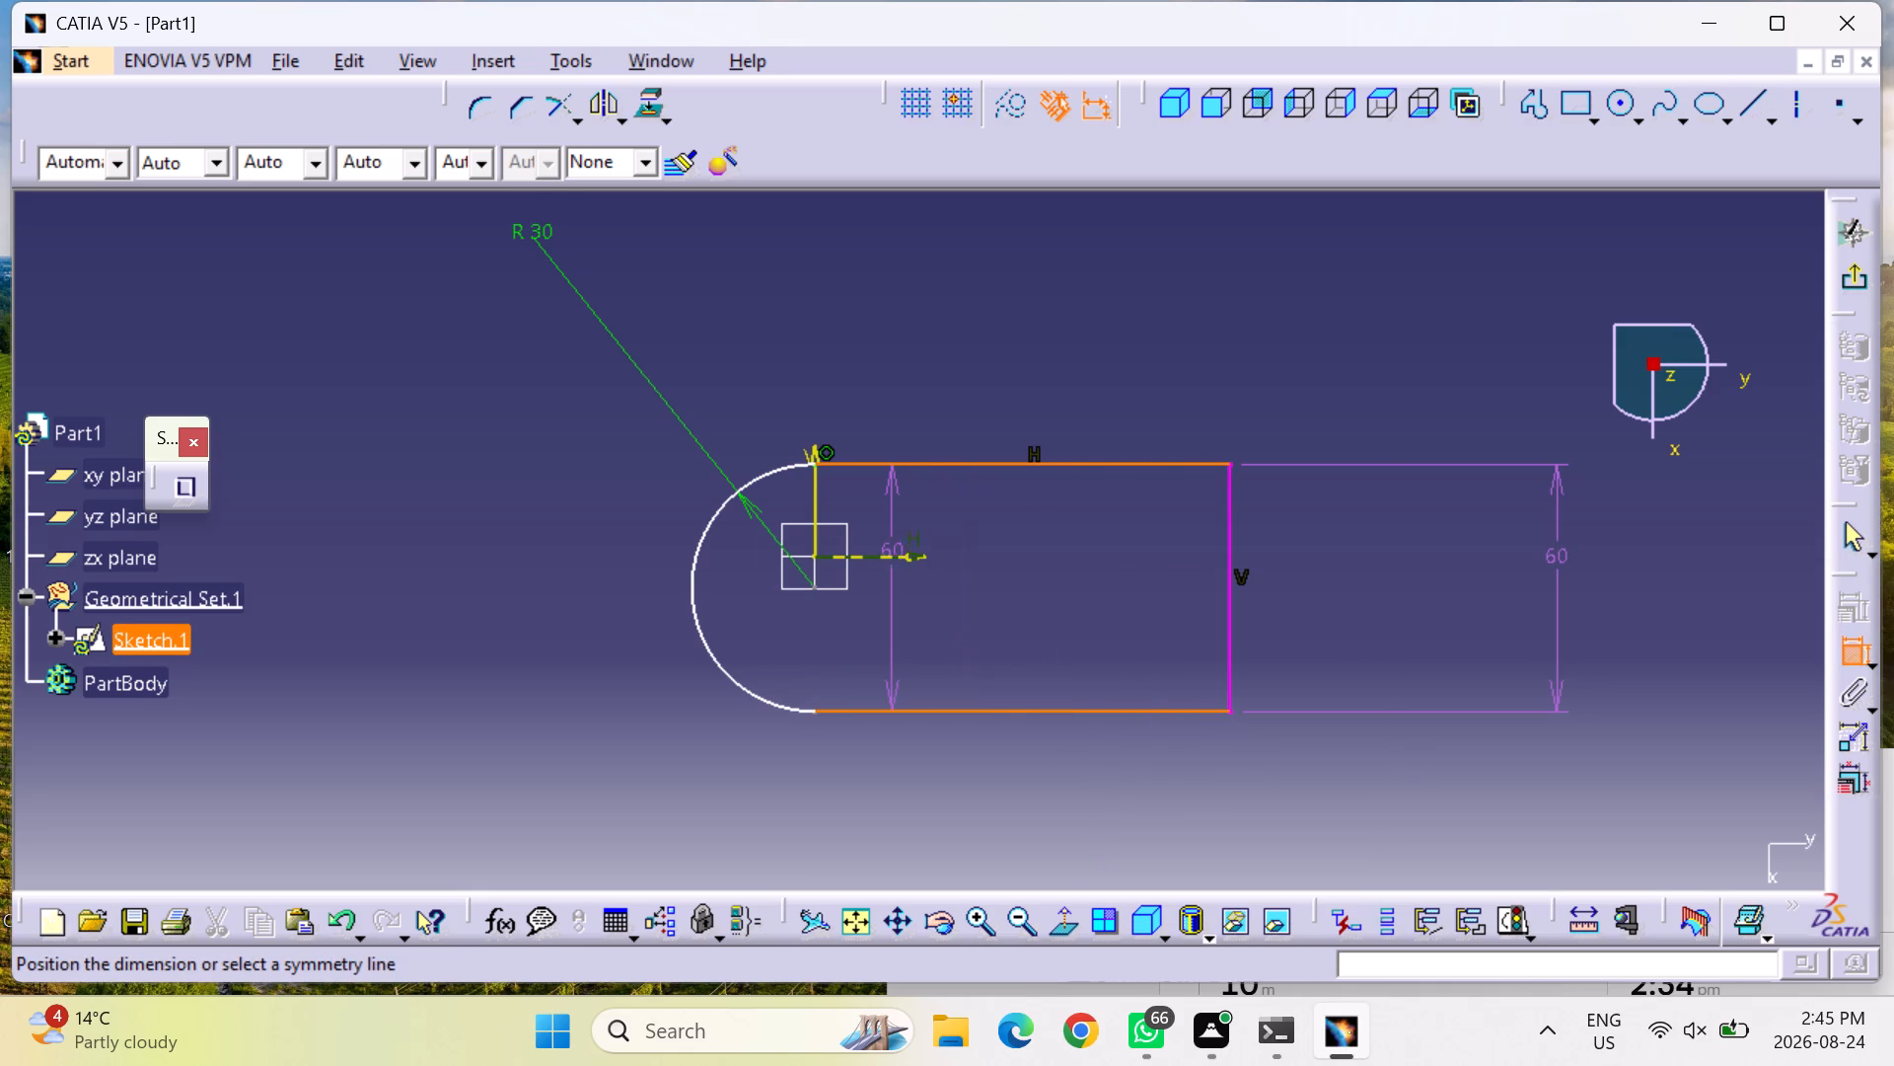
{"action": "left_click", "coordinate": [893, 556]}
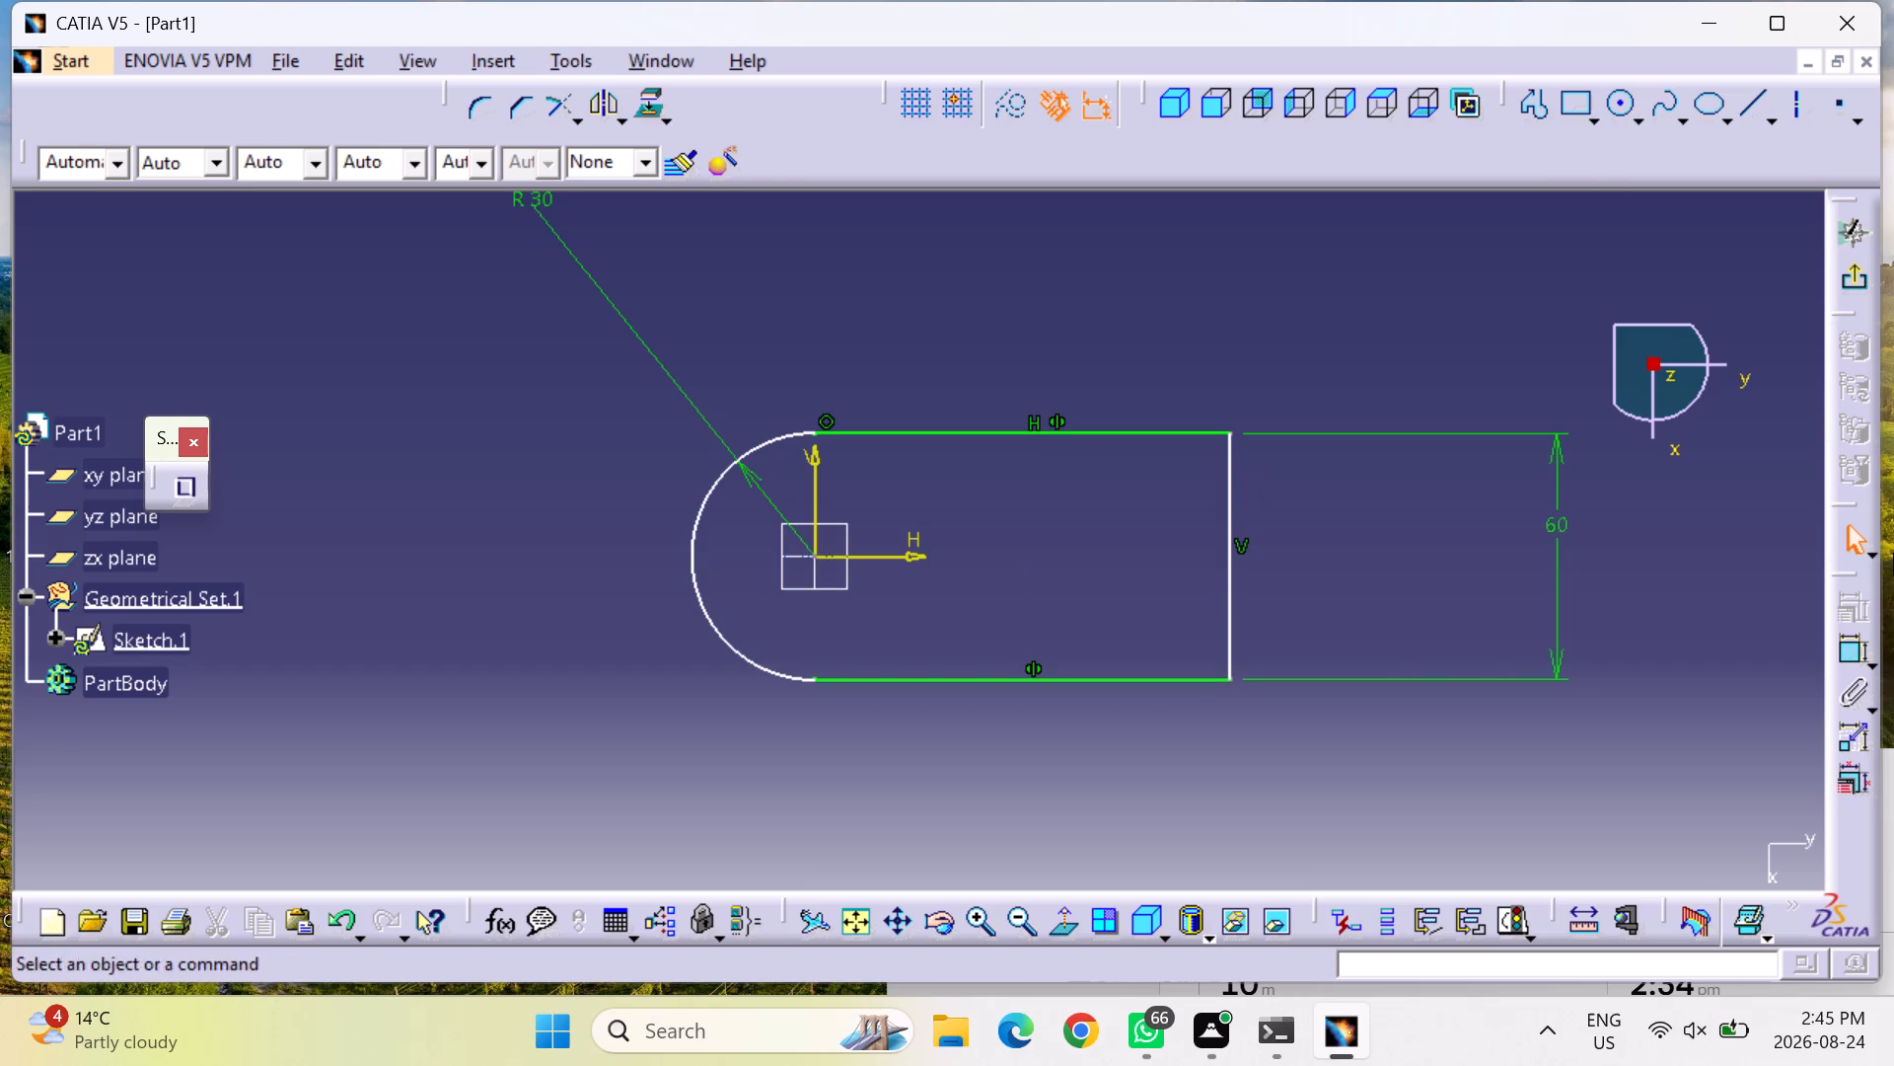
Dimension the distance from the V axis to the vertical closing line and set it to 60 mm.
{"action": "left_click", "coordinate": [1854, 645]}
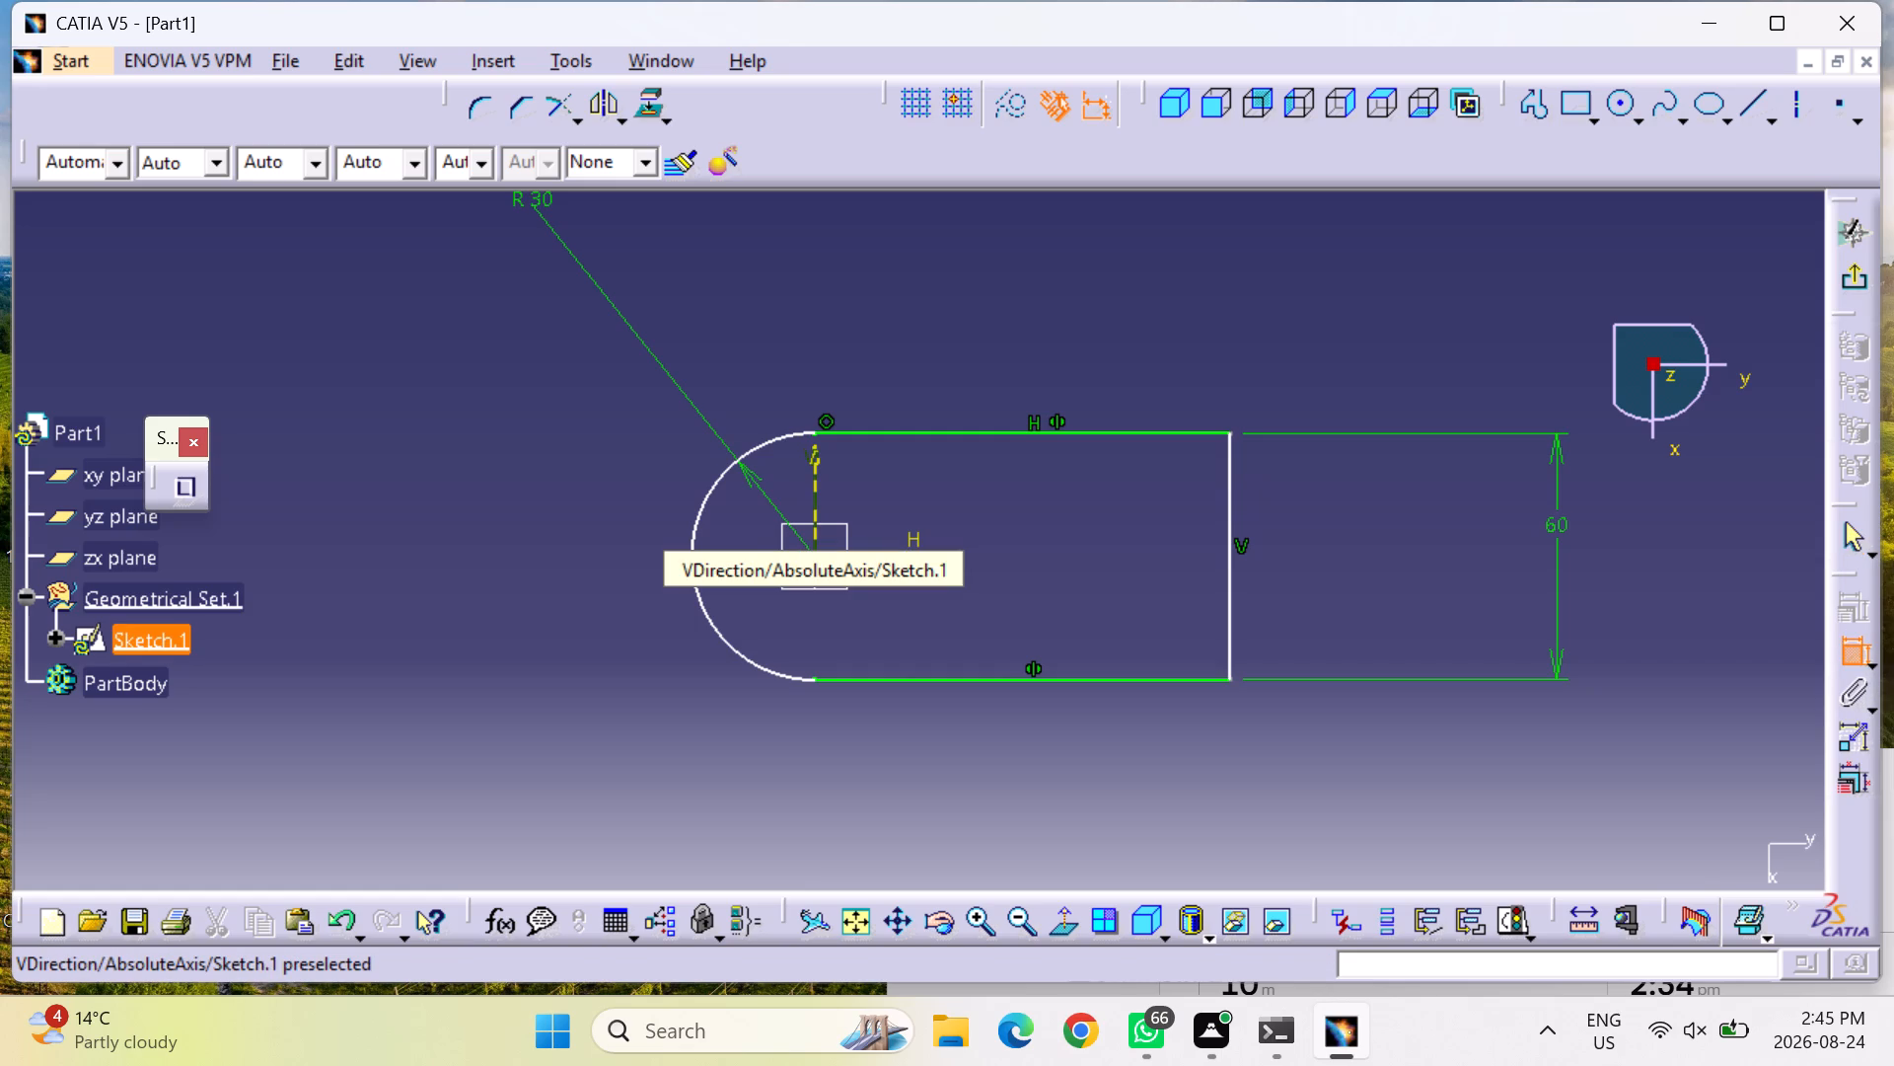
{"action": "left_click", "coordinate": [811, 518]}
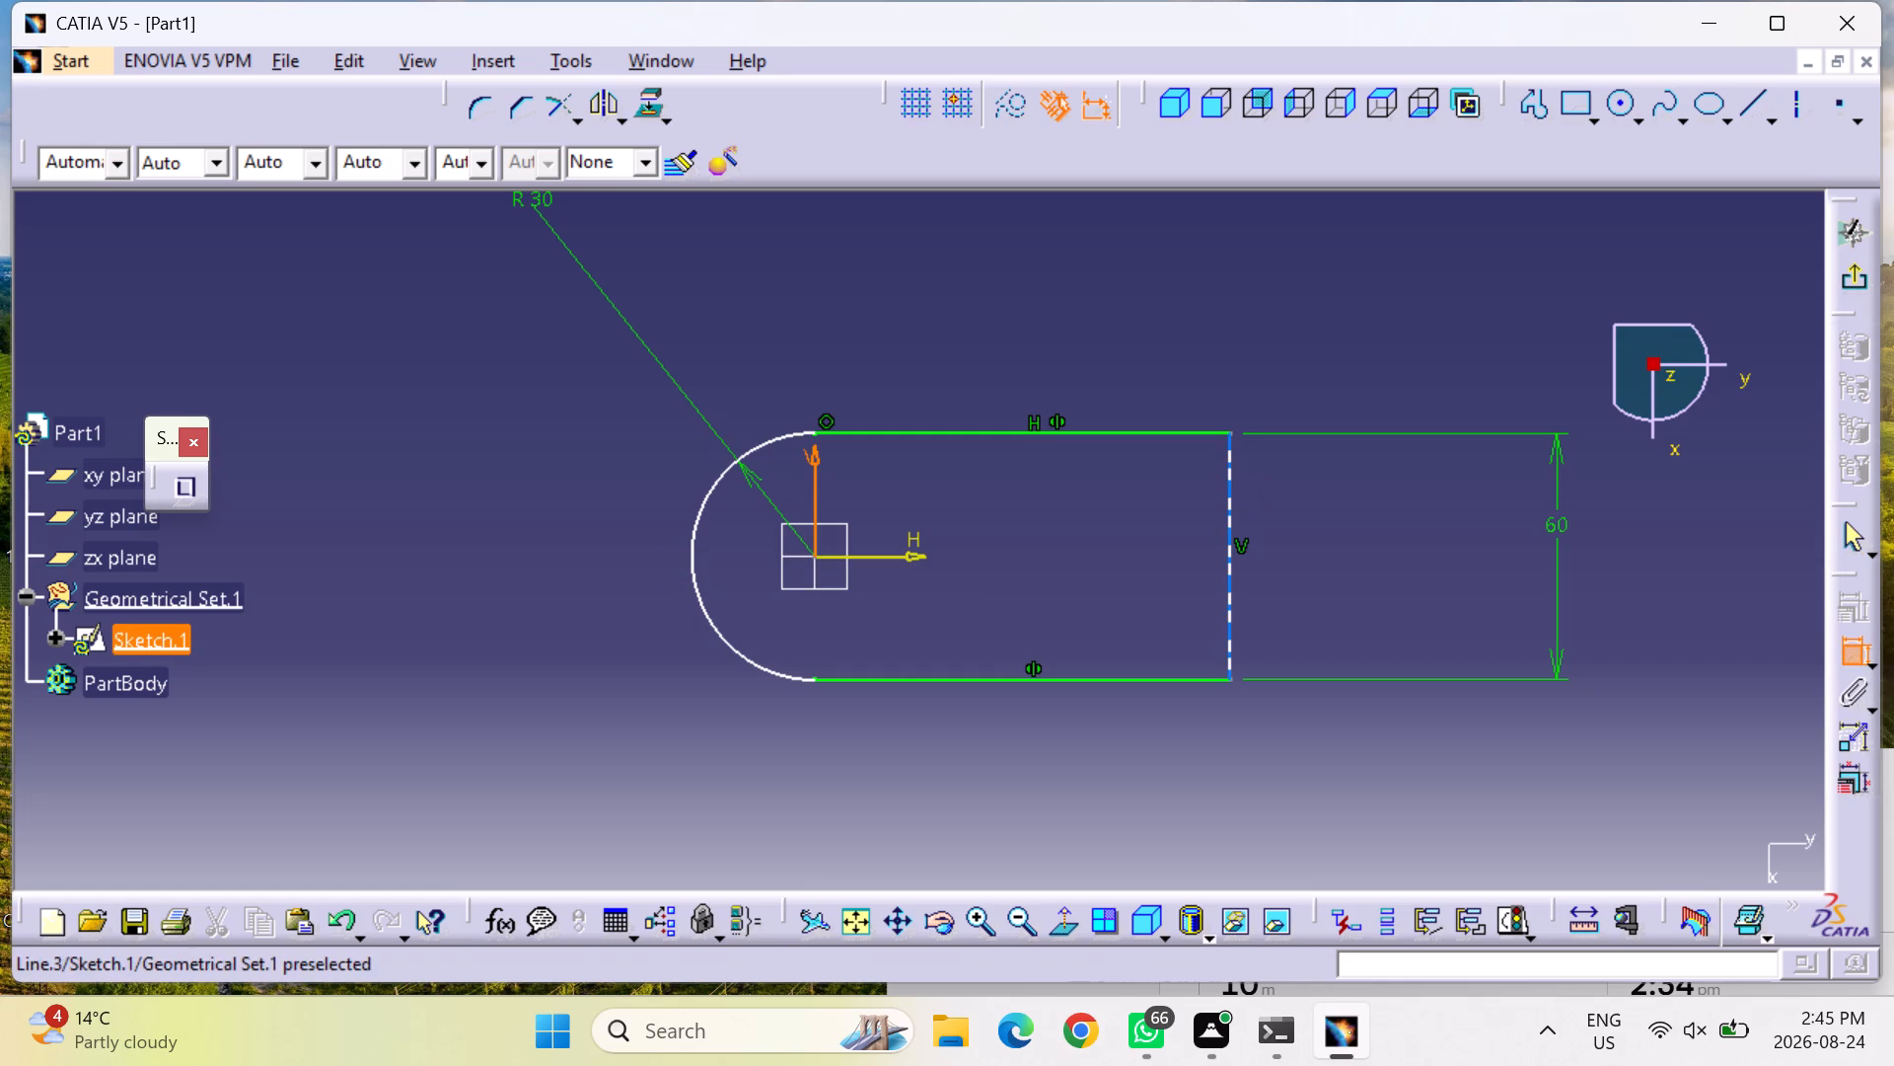
{"action": "left_click", "coordinate": [1229, 569]}
{"action": "left_click", "coordinate": [1069, 776]}
{"action": "double_click", "coordinate": [1074, 770]}
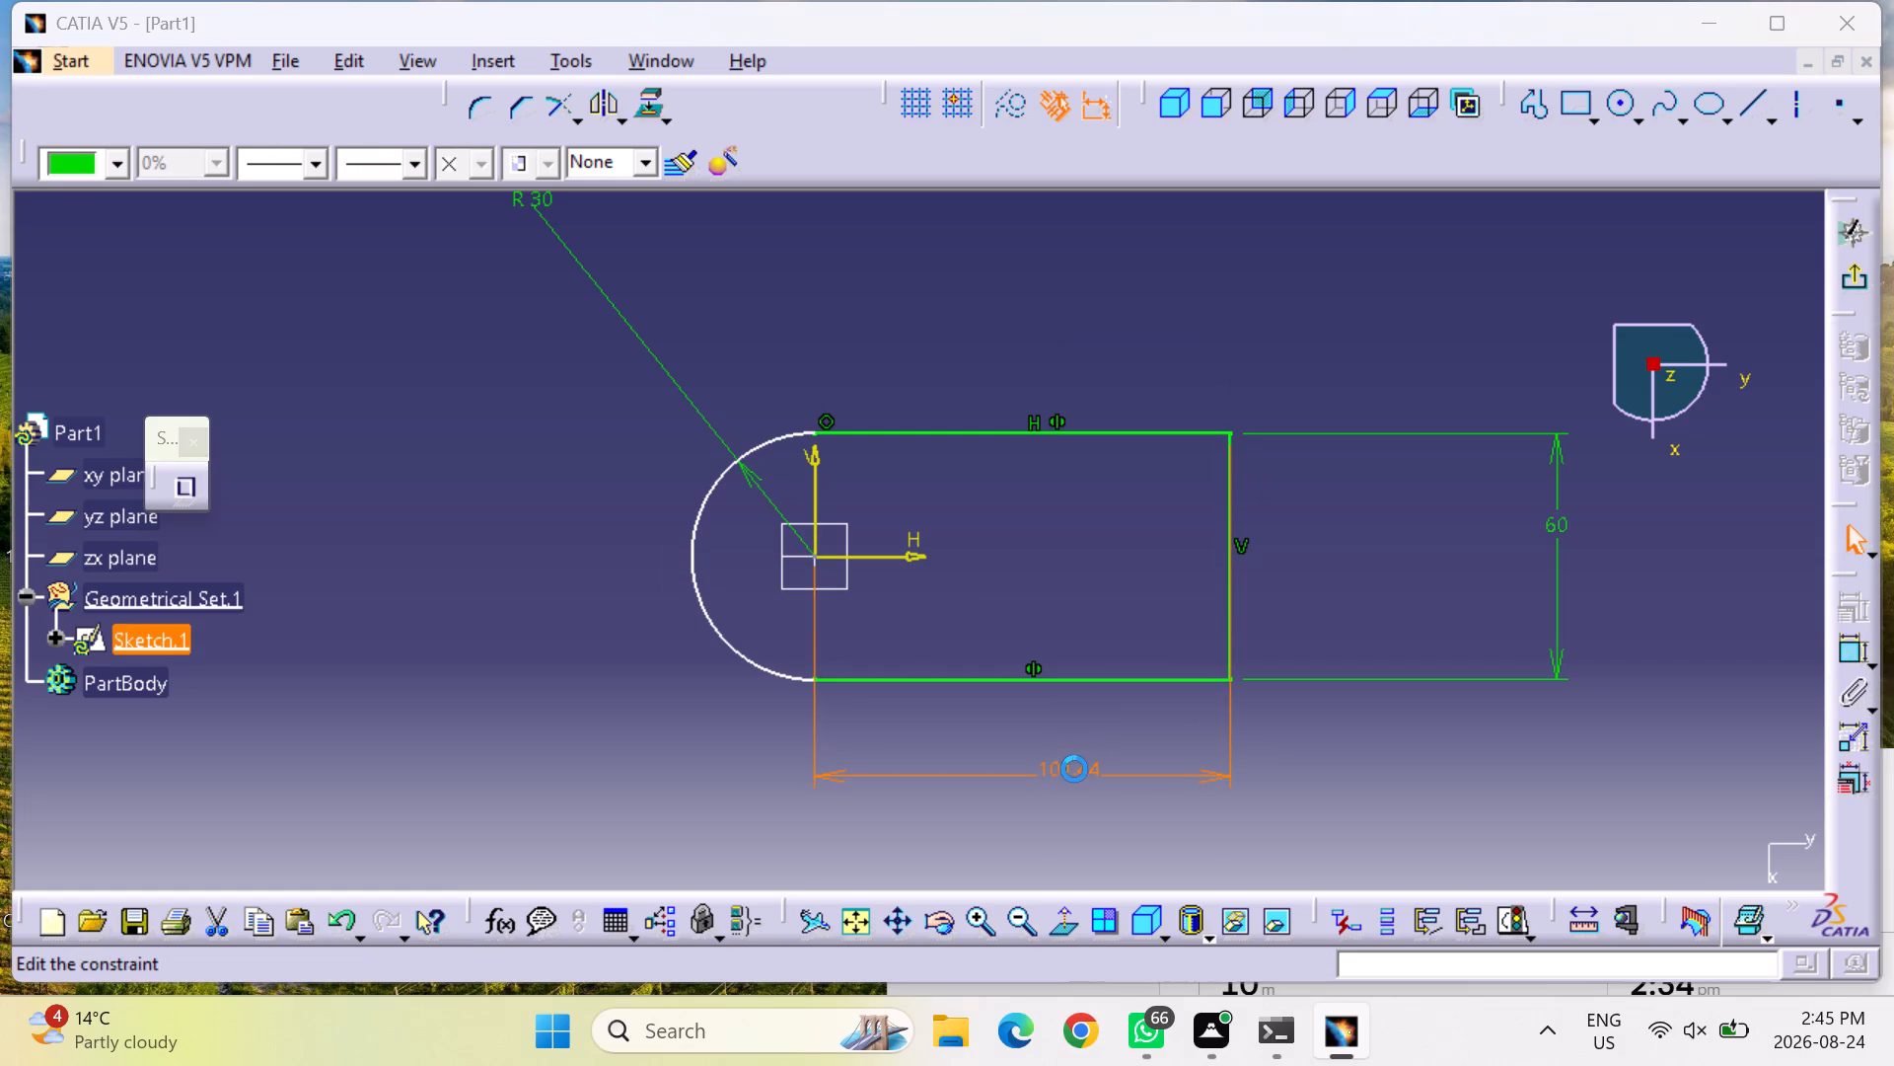
{"action": "type", "text": "60"}
{"action": "key", "text": "Return"}
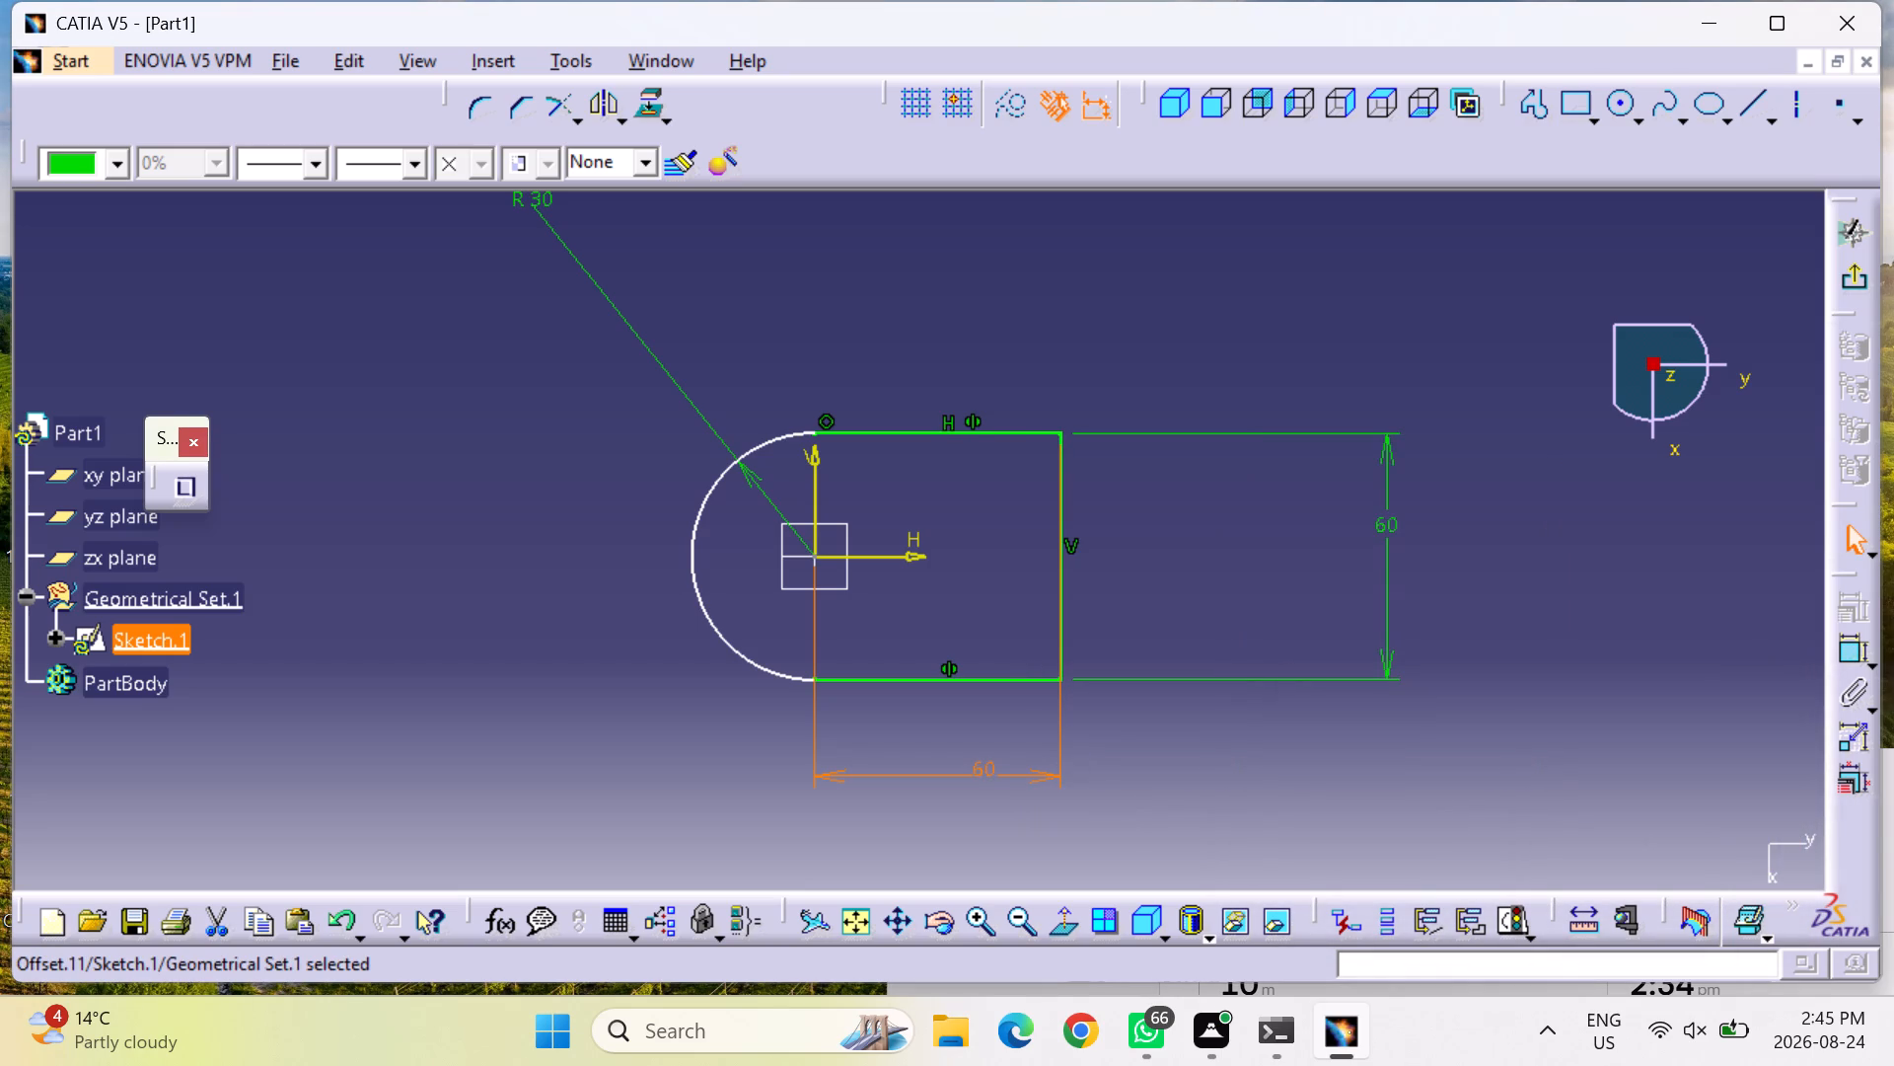
Add a tangency constraint between the upper straight line and the arc.
{"action": "left_click", "coordinate": [1858, 657]}
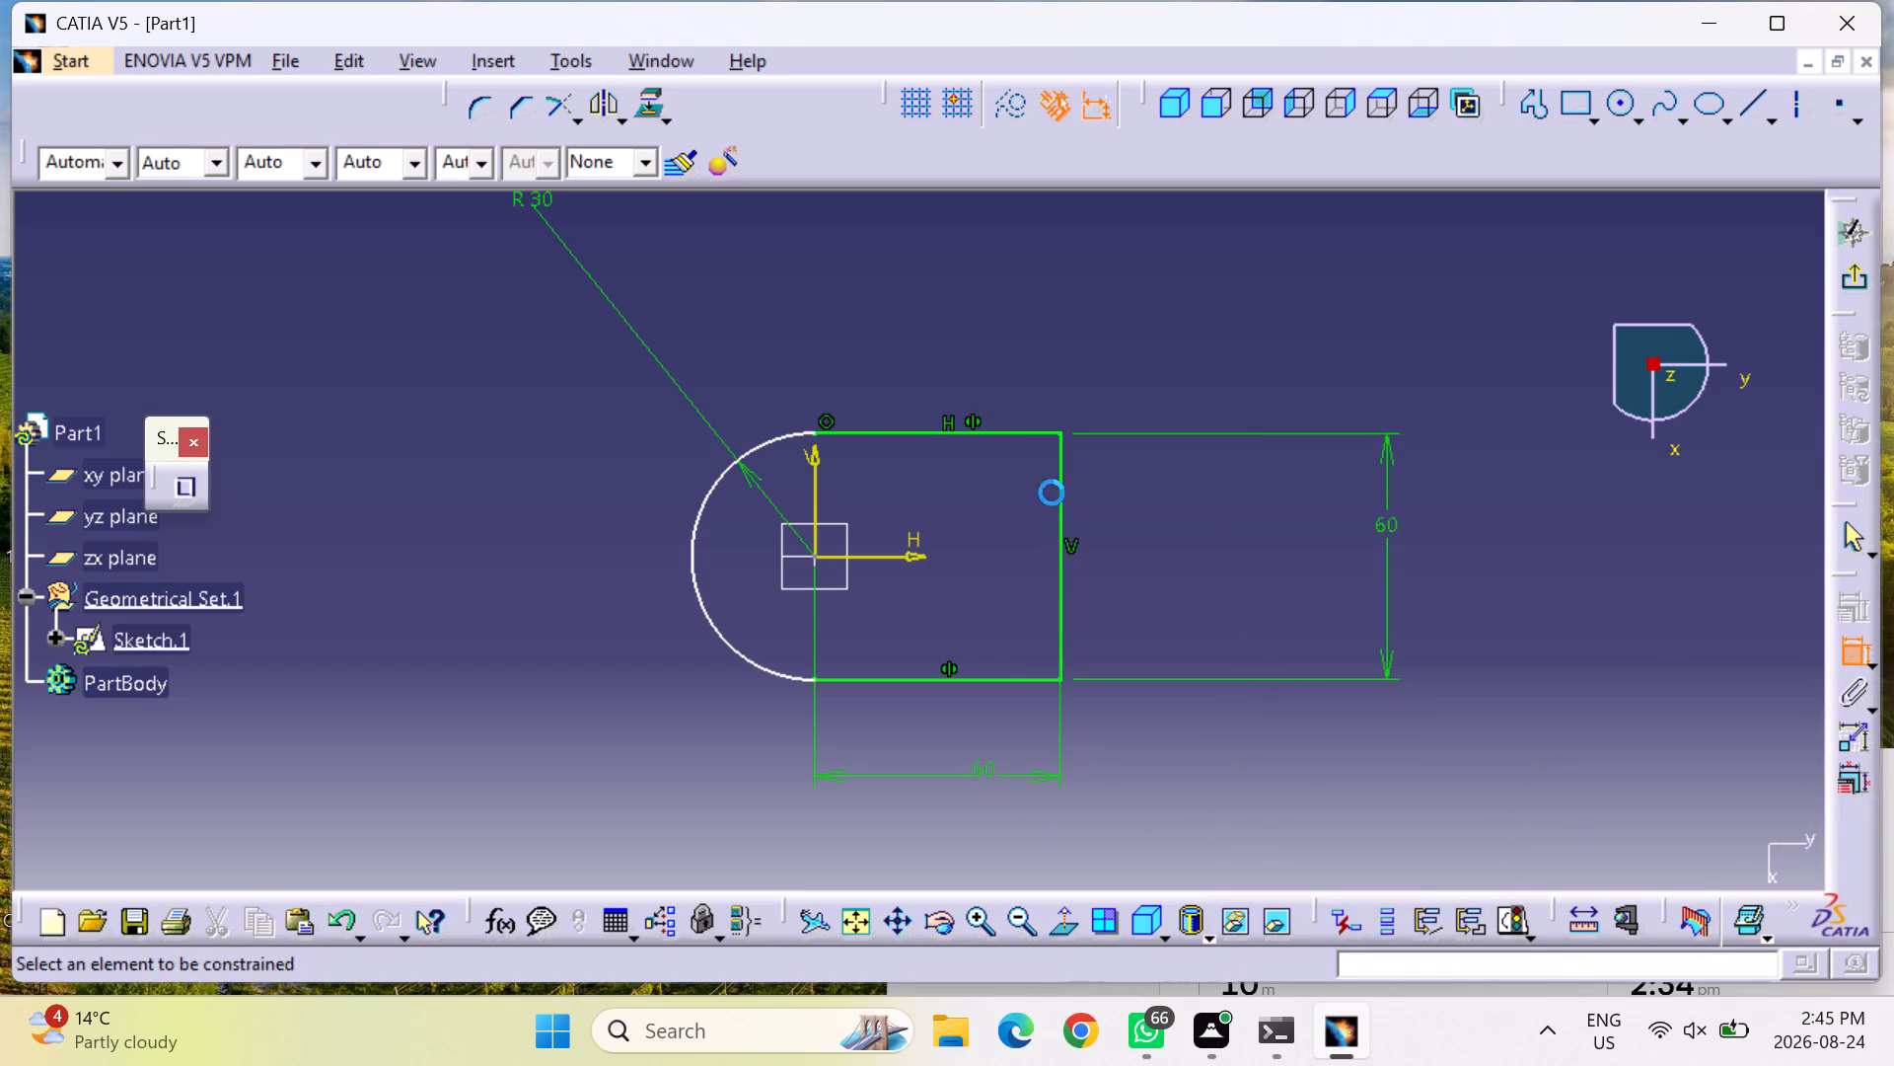
{"action": "left_click", "coordinate": [855, 436]}
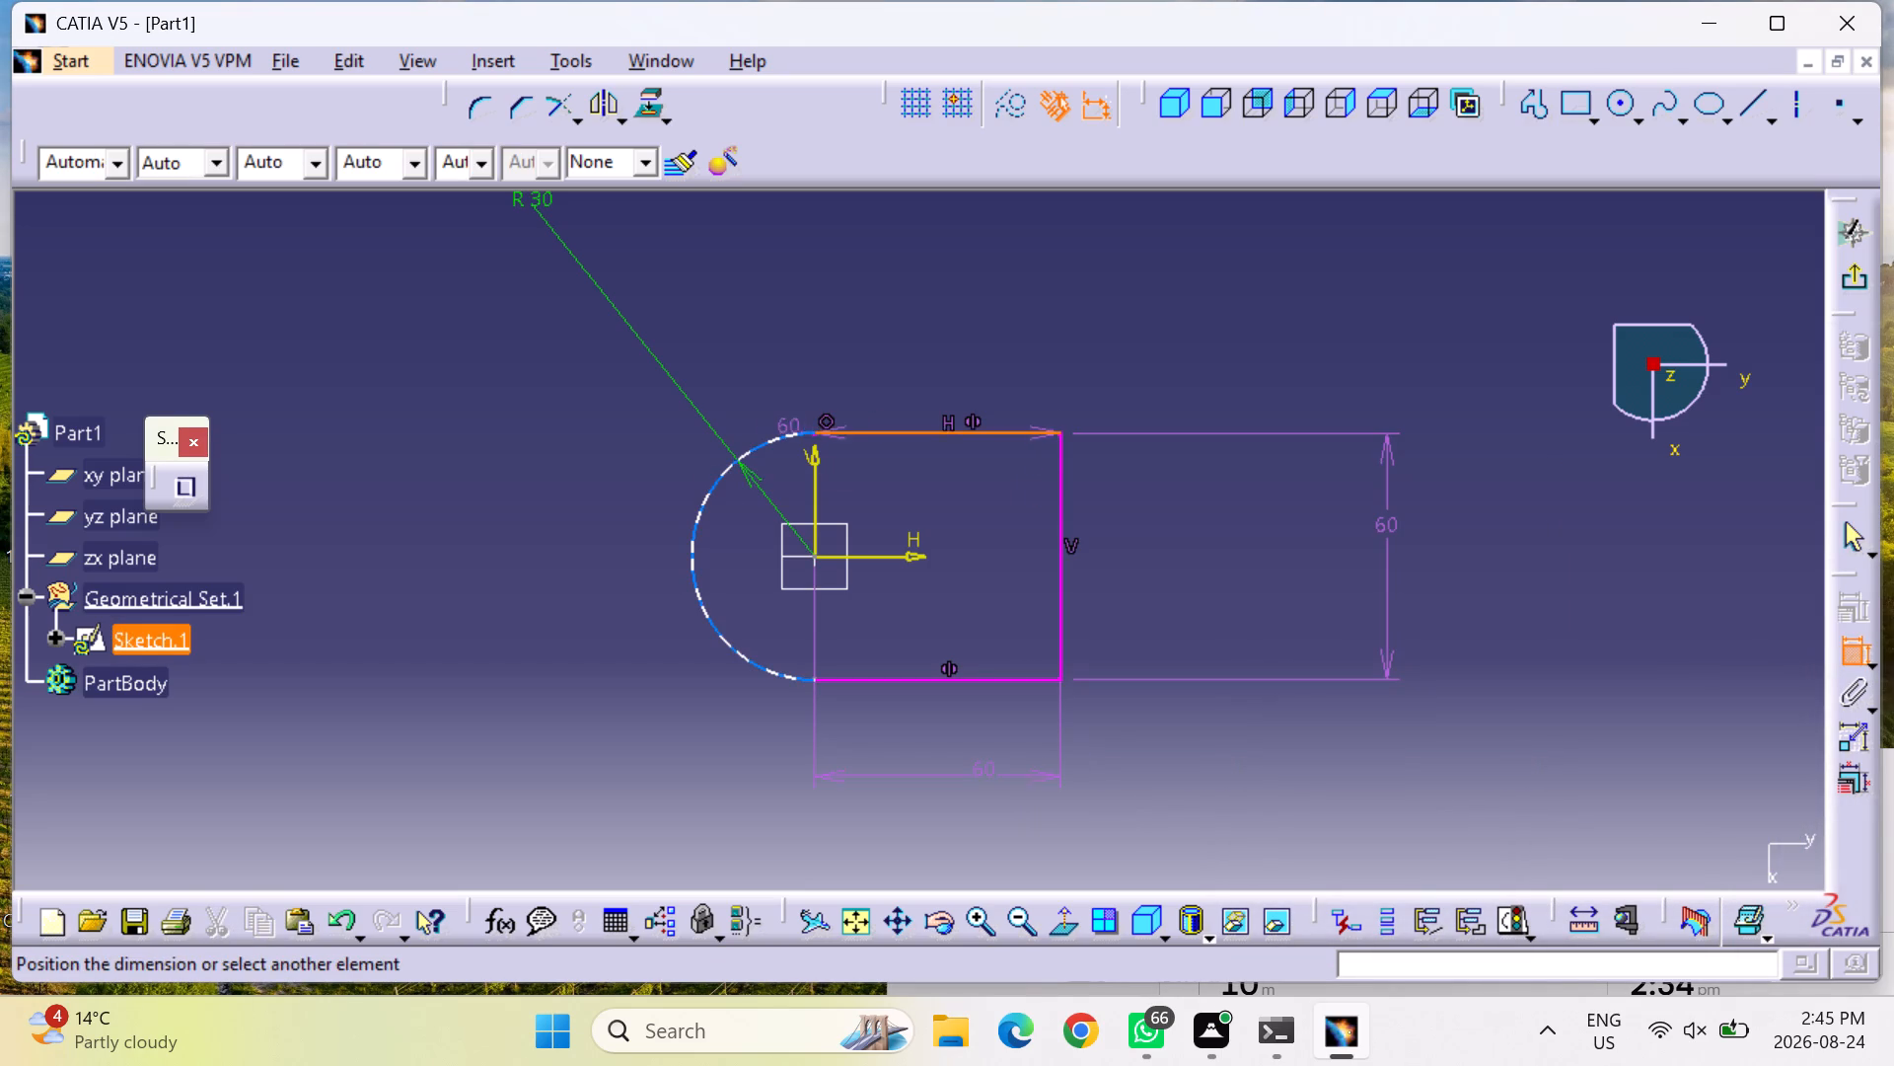
{"action": "left_click", "coordinate": [771, 435]}
{"action": "right_click", "coordinate": [778, 437]}
{"action": "left_click", "coordinate": [939, 713]}
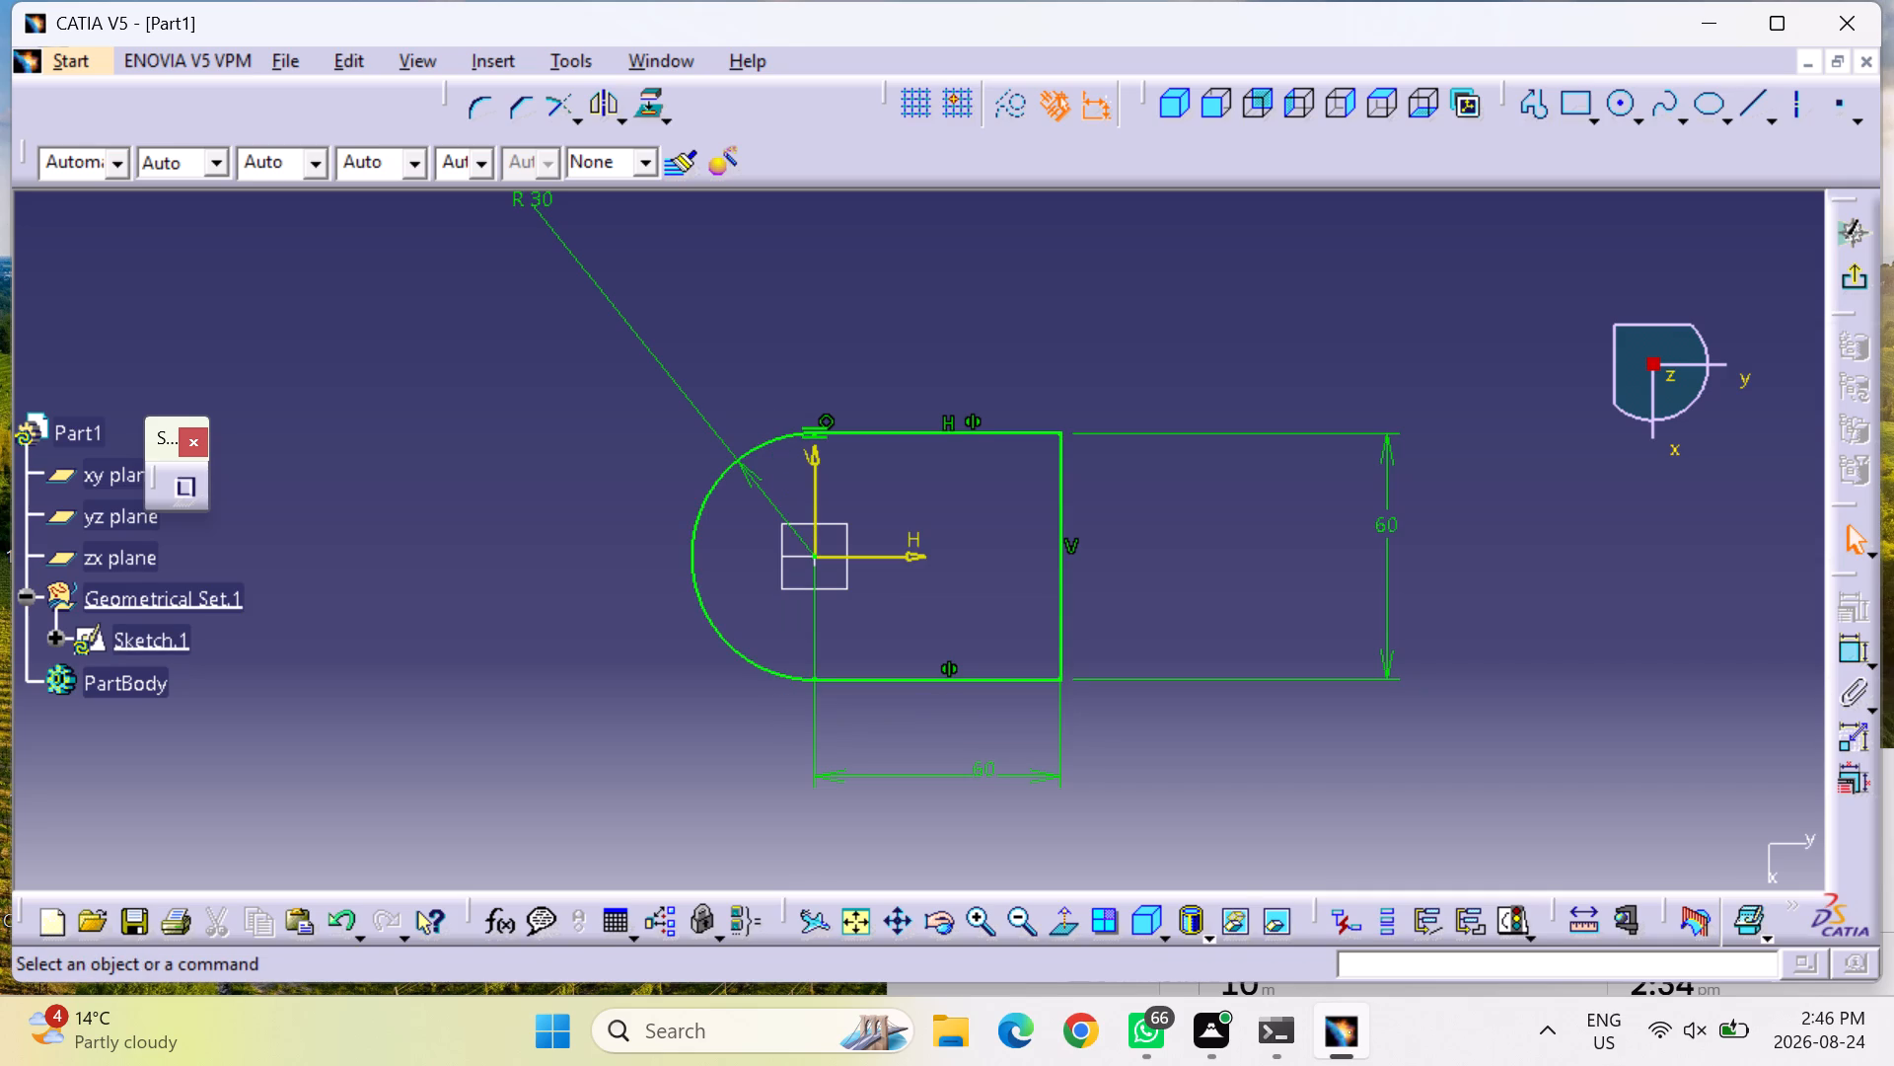
Exit the sketch and pad the profile with a length of 45/2 mm and mirrored extent.
{"action": "left_click", "coordinate": [1856, 276]}
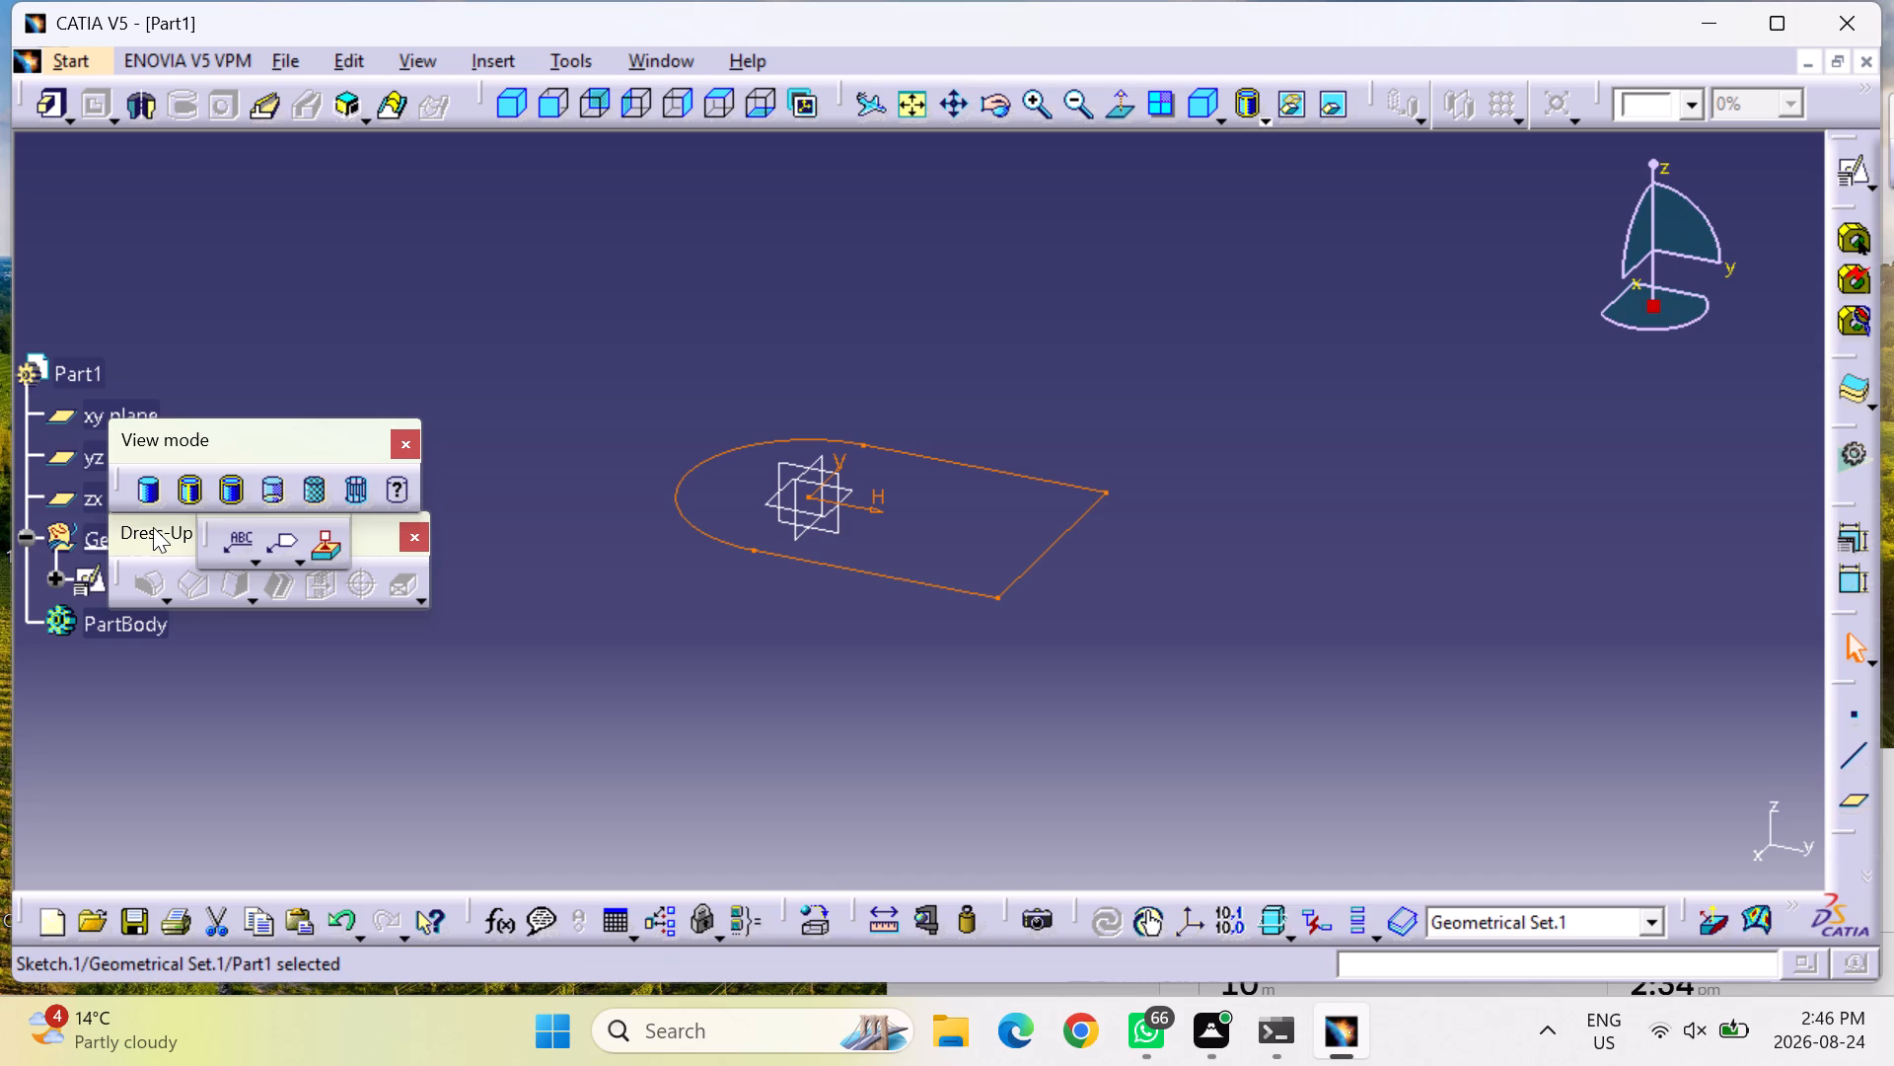
{"action": "left_click", "coordinate": [53, 107]}
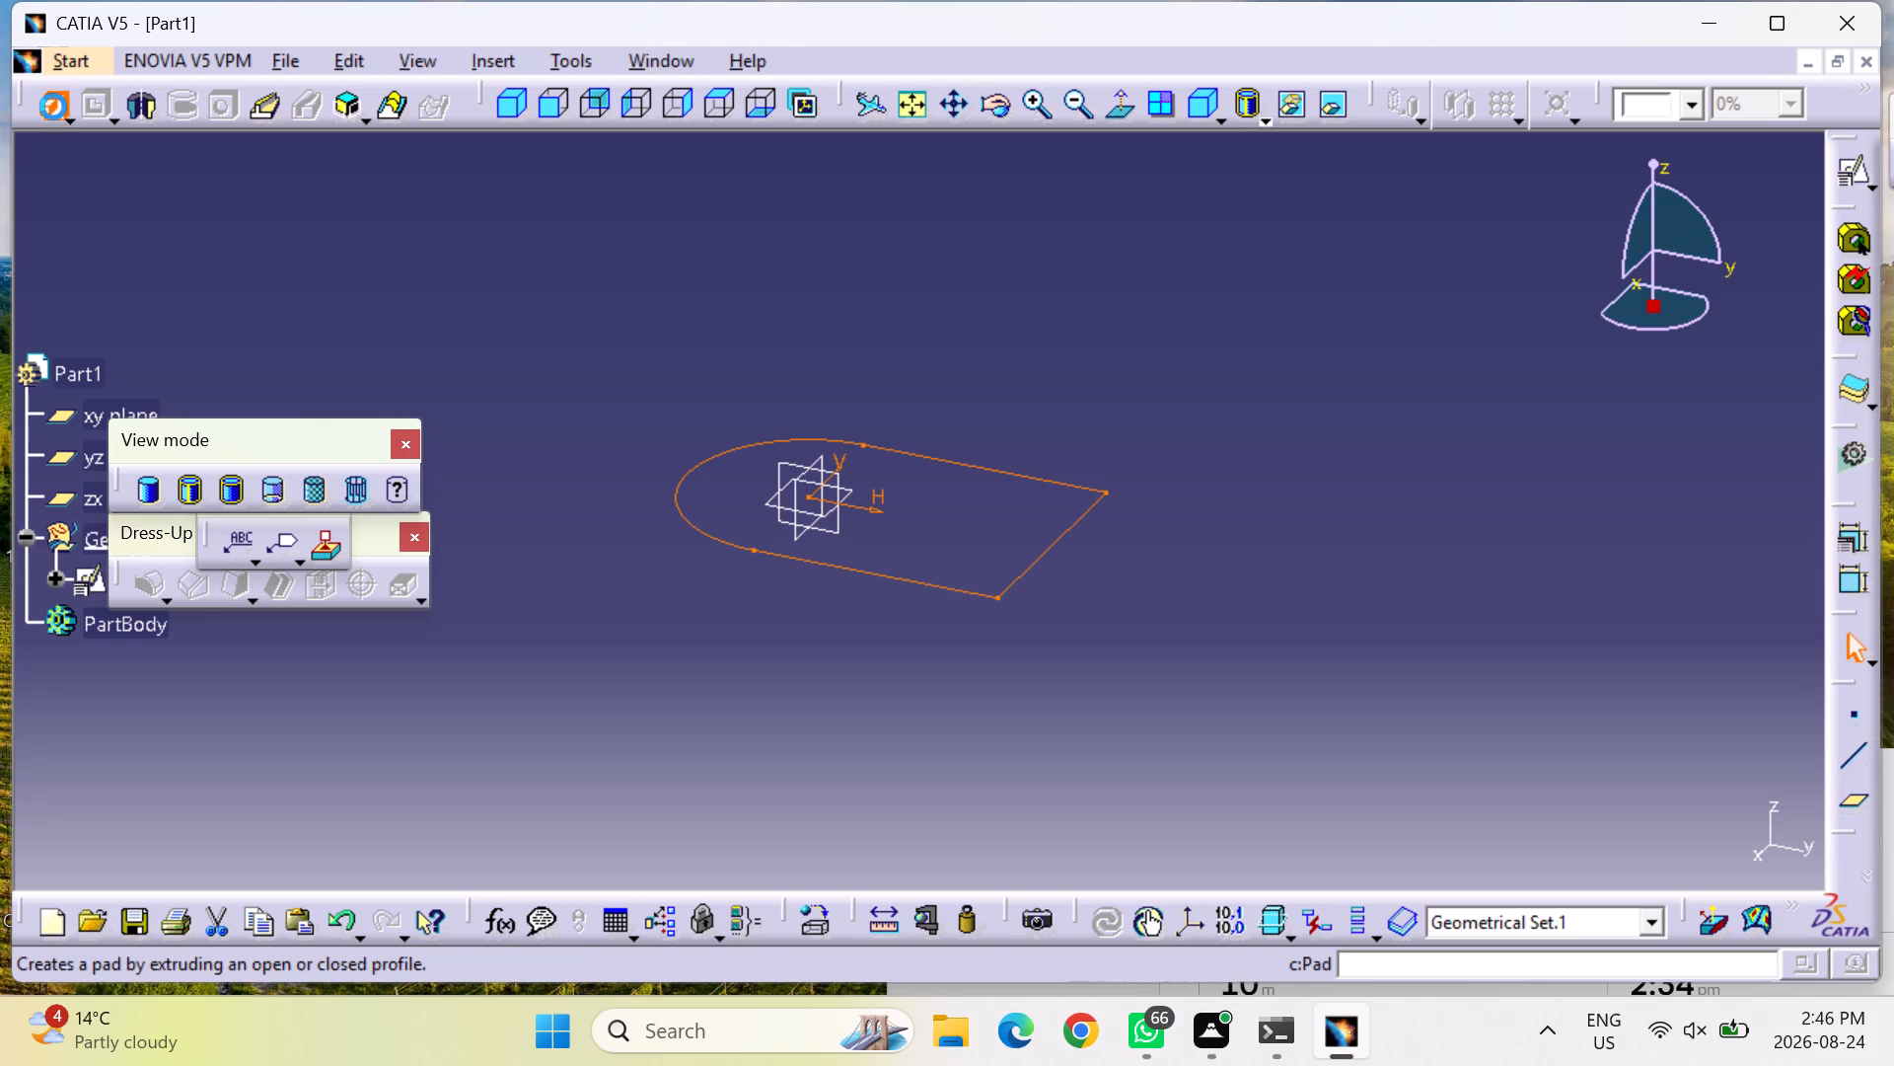
{"action": "left_click", "coordinate": [1201, 582]}
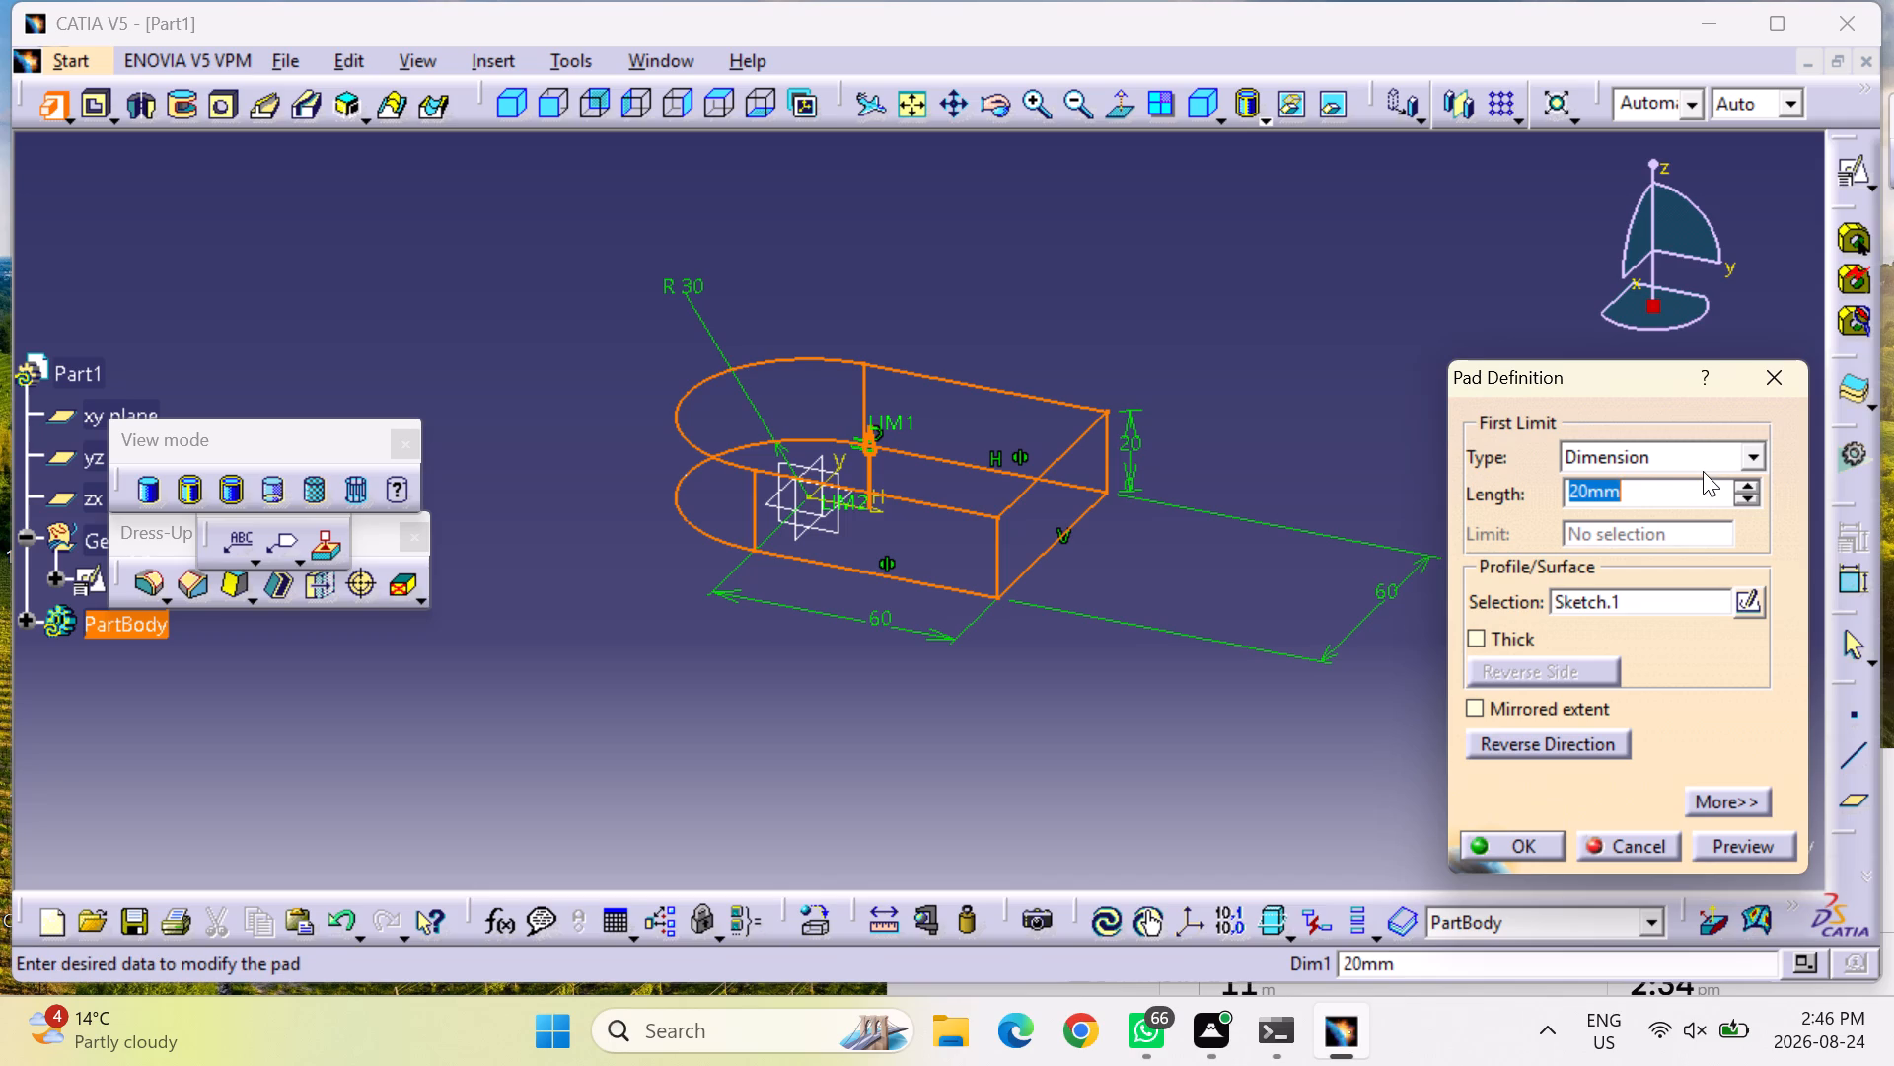
{"action": "type", "text": "45/2"}
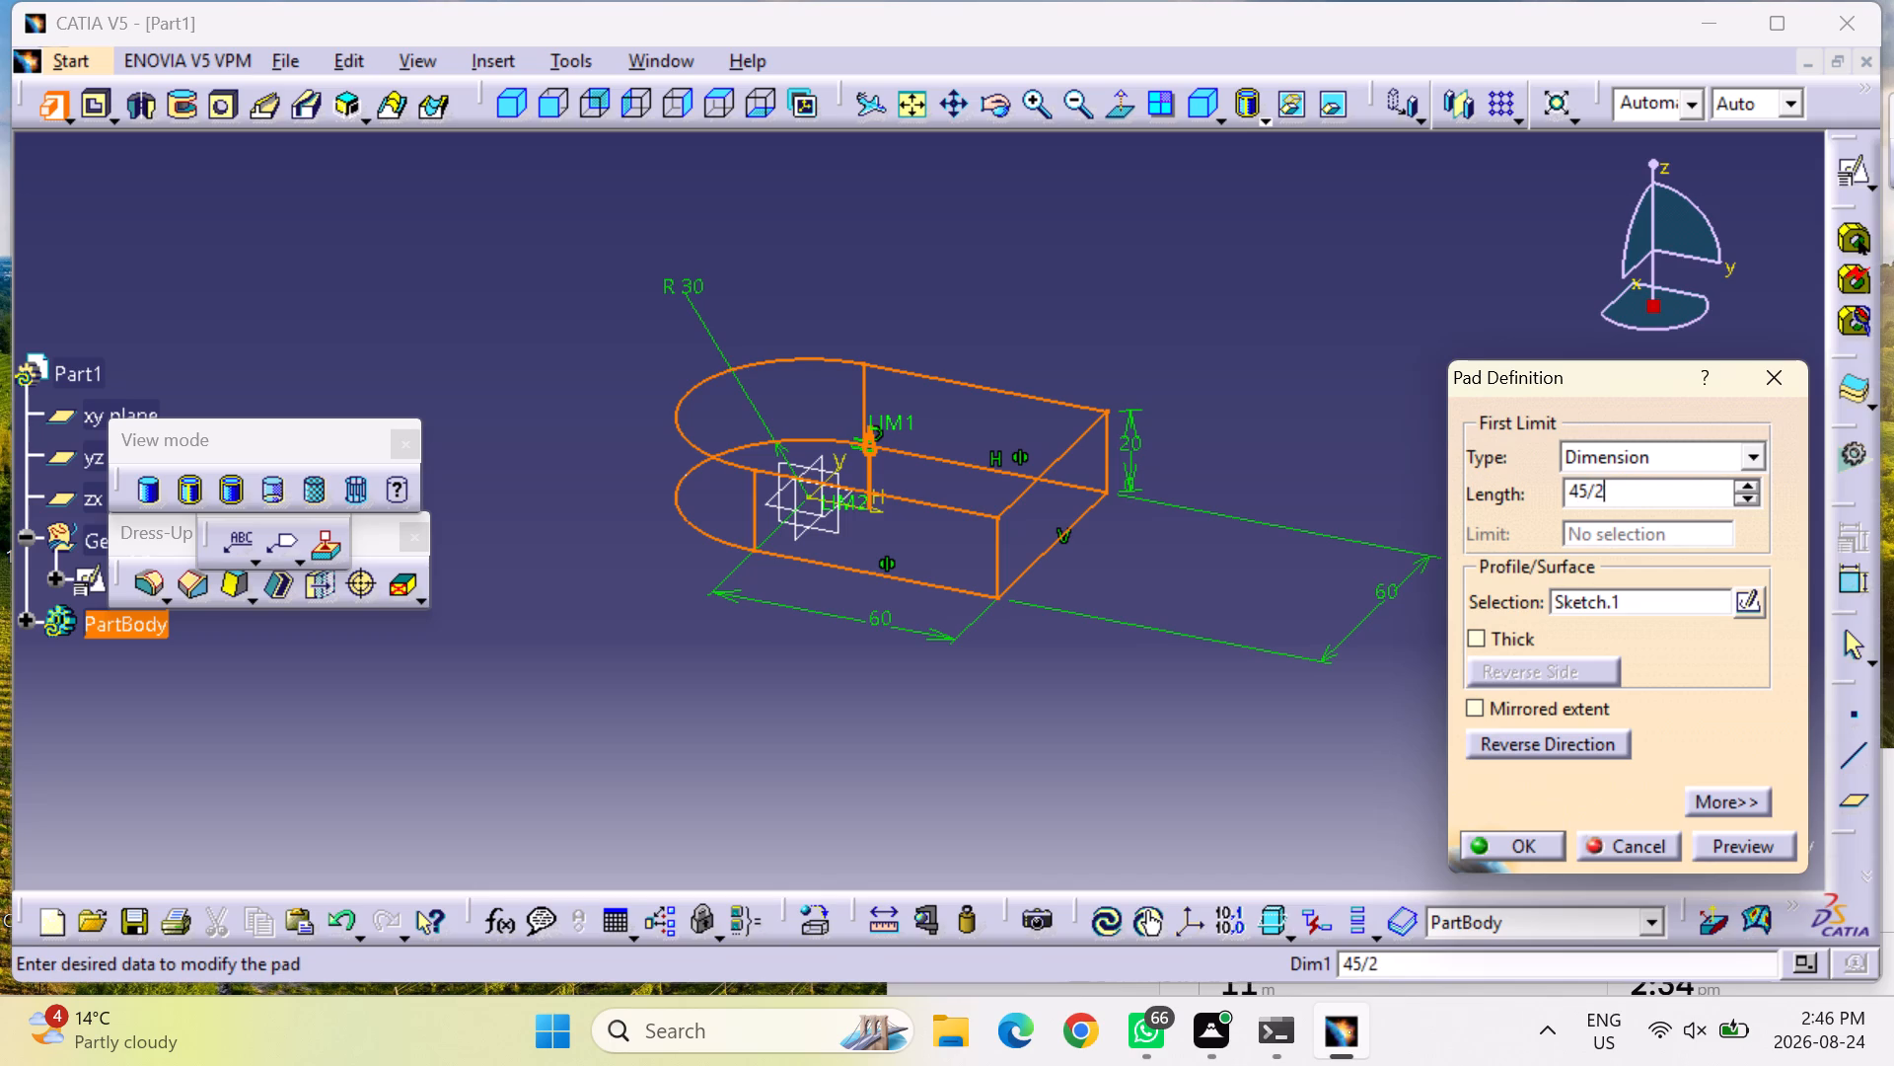
{"action": "left_click", "coordinate": [1473, 704]}
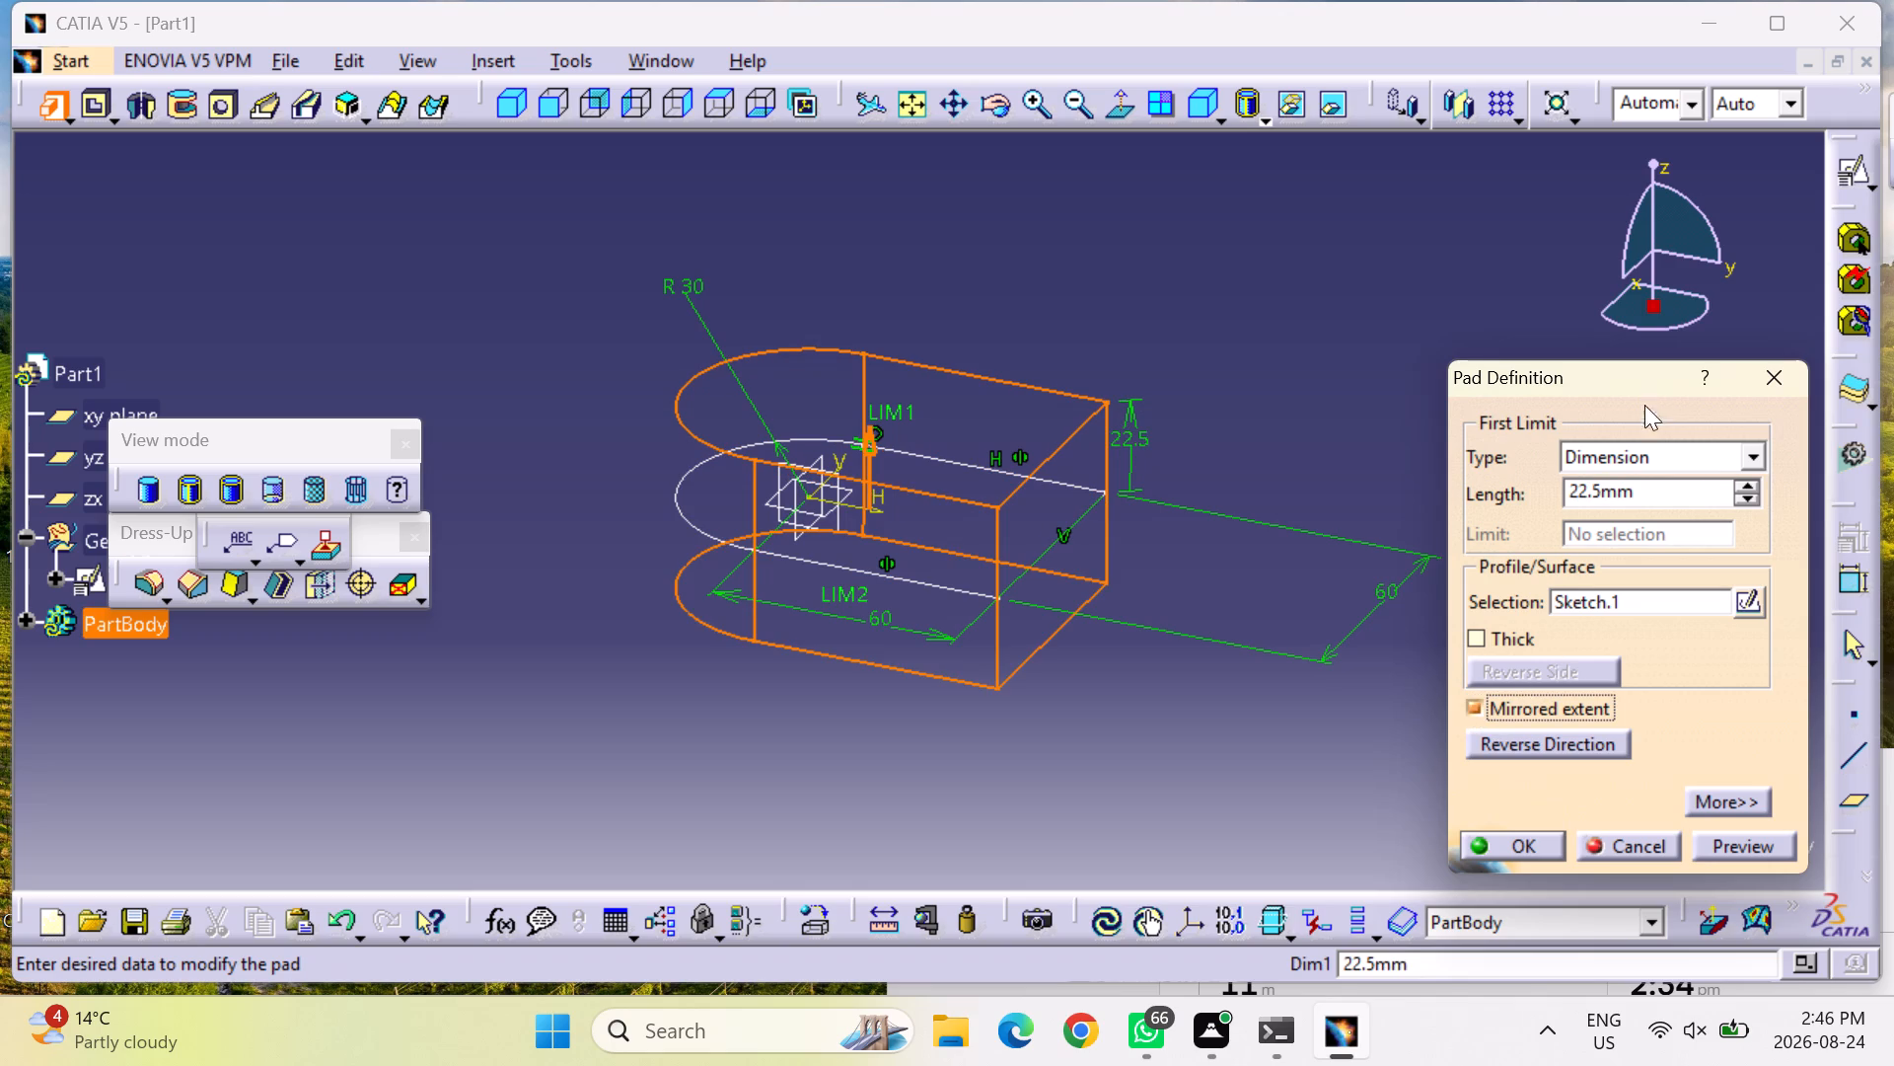
{"action": "left_click", "coordinate": [1754, 842]}
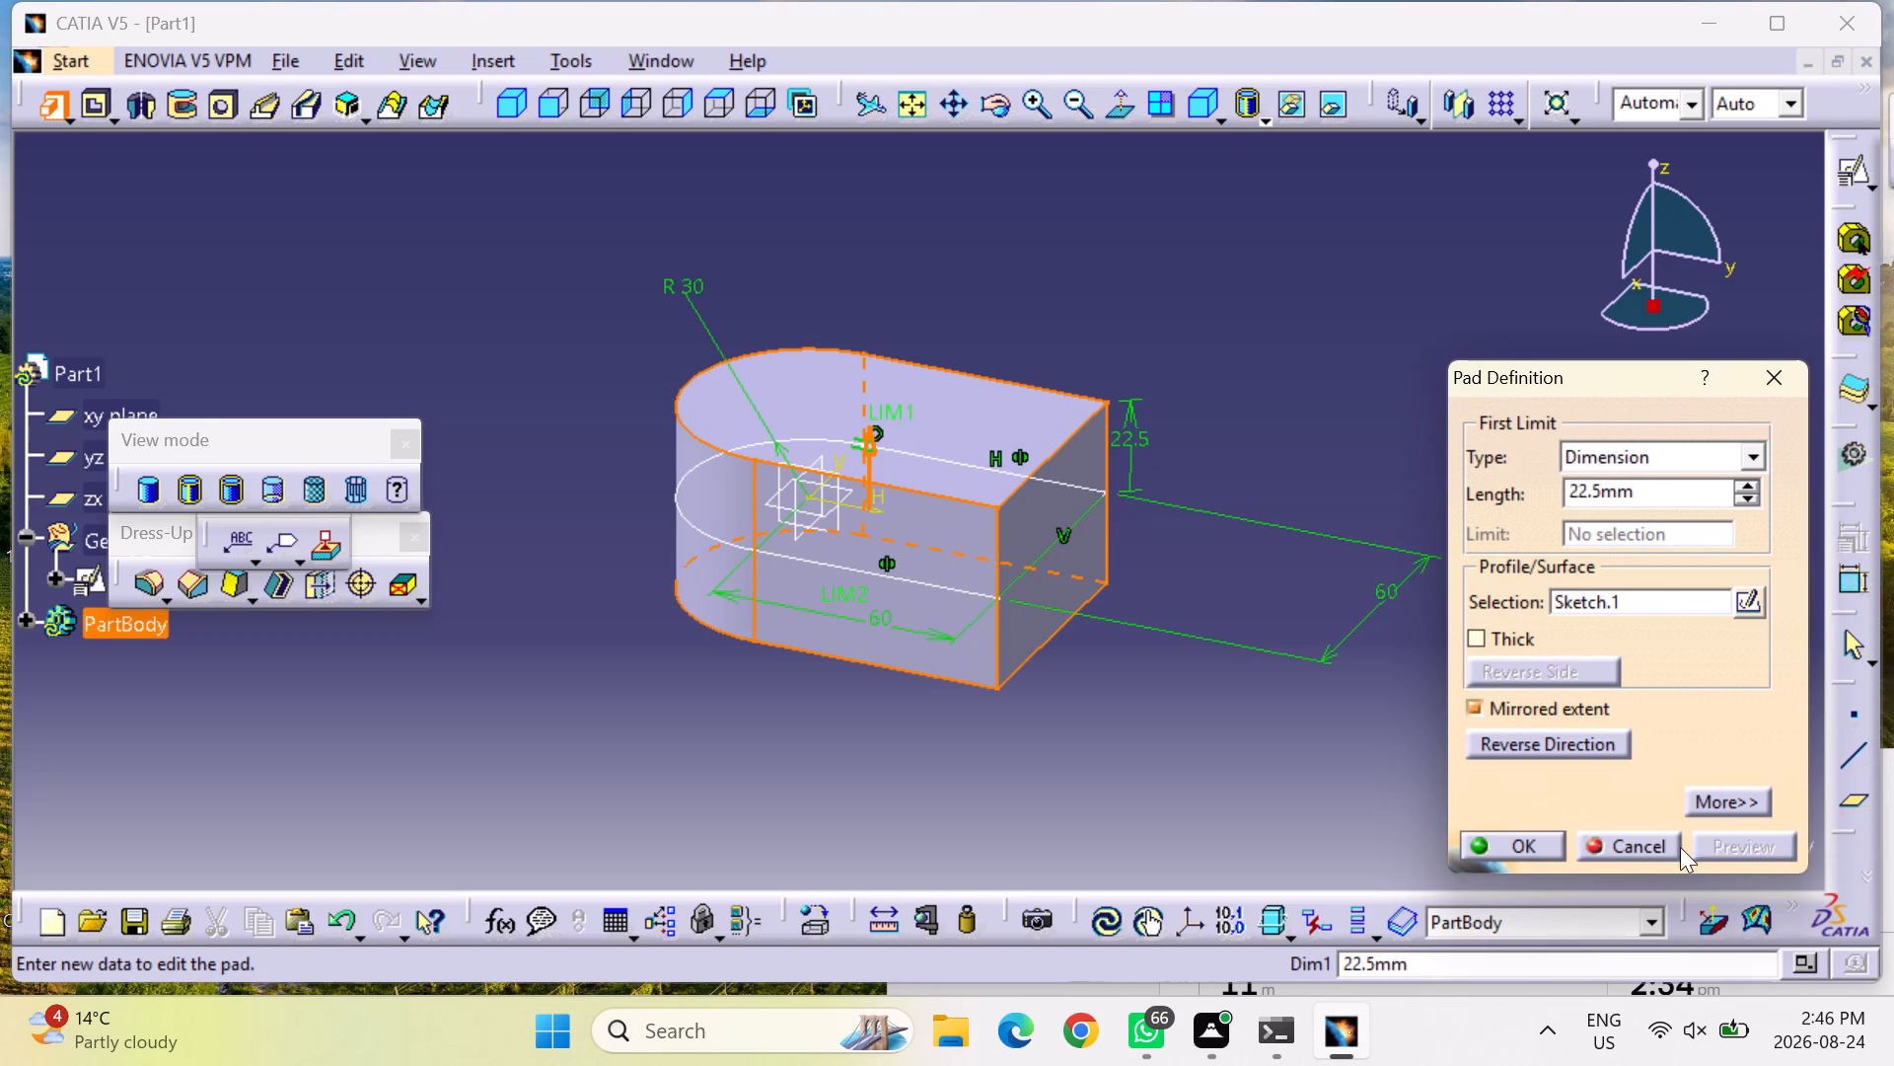
{"action": "left_click", "coordinate": [1510, 837]}
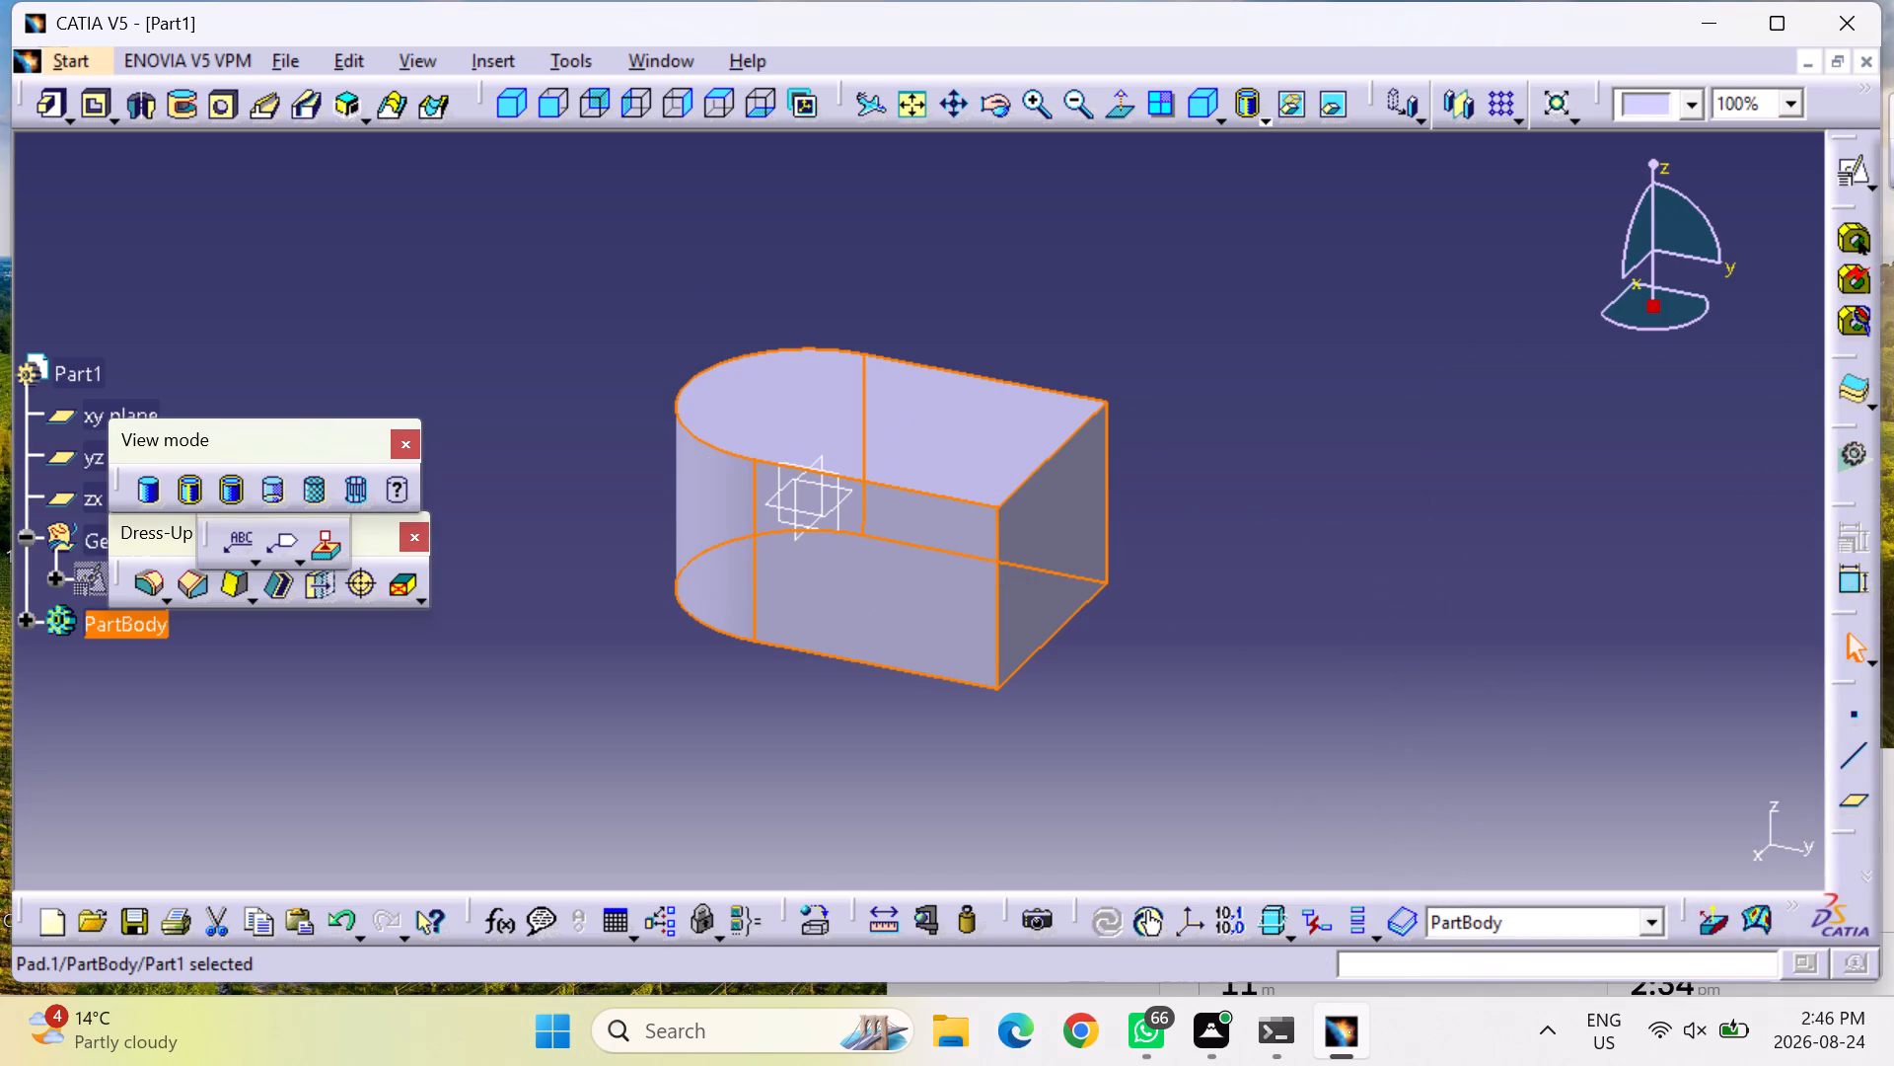
{"action": "left_click", "coordinate": [1249, 749]}
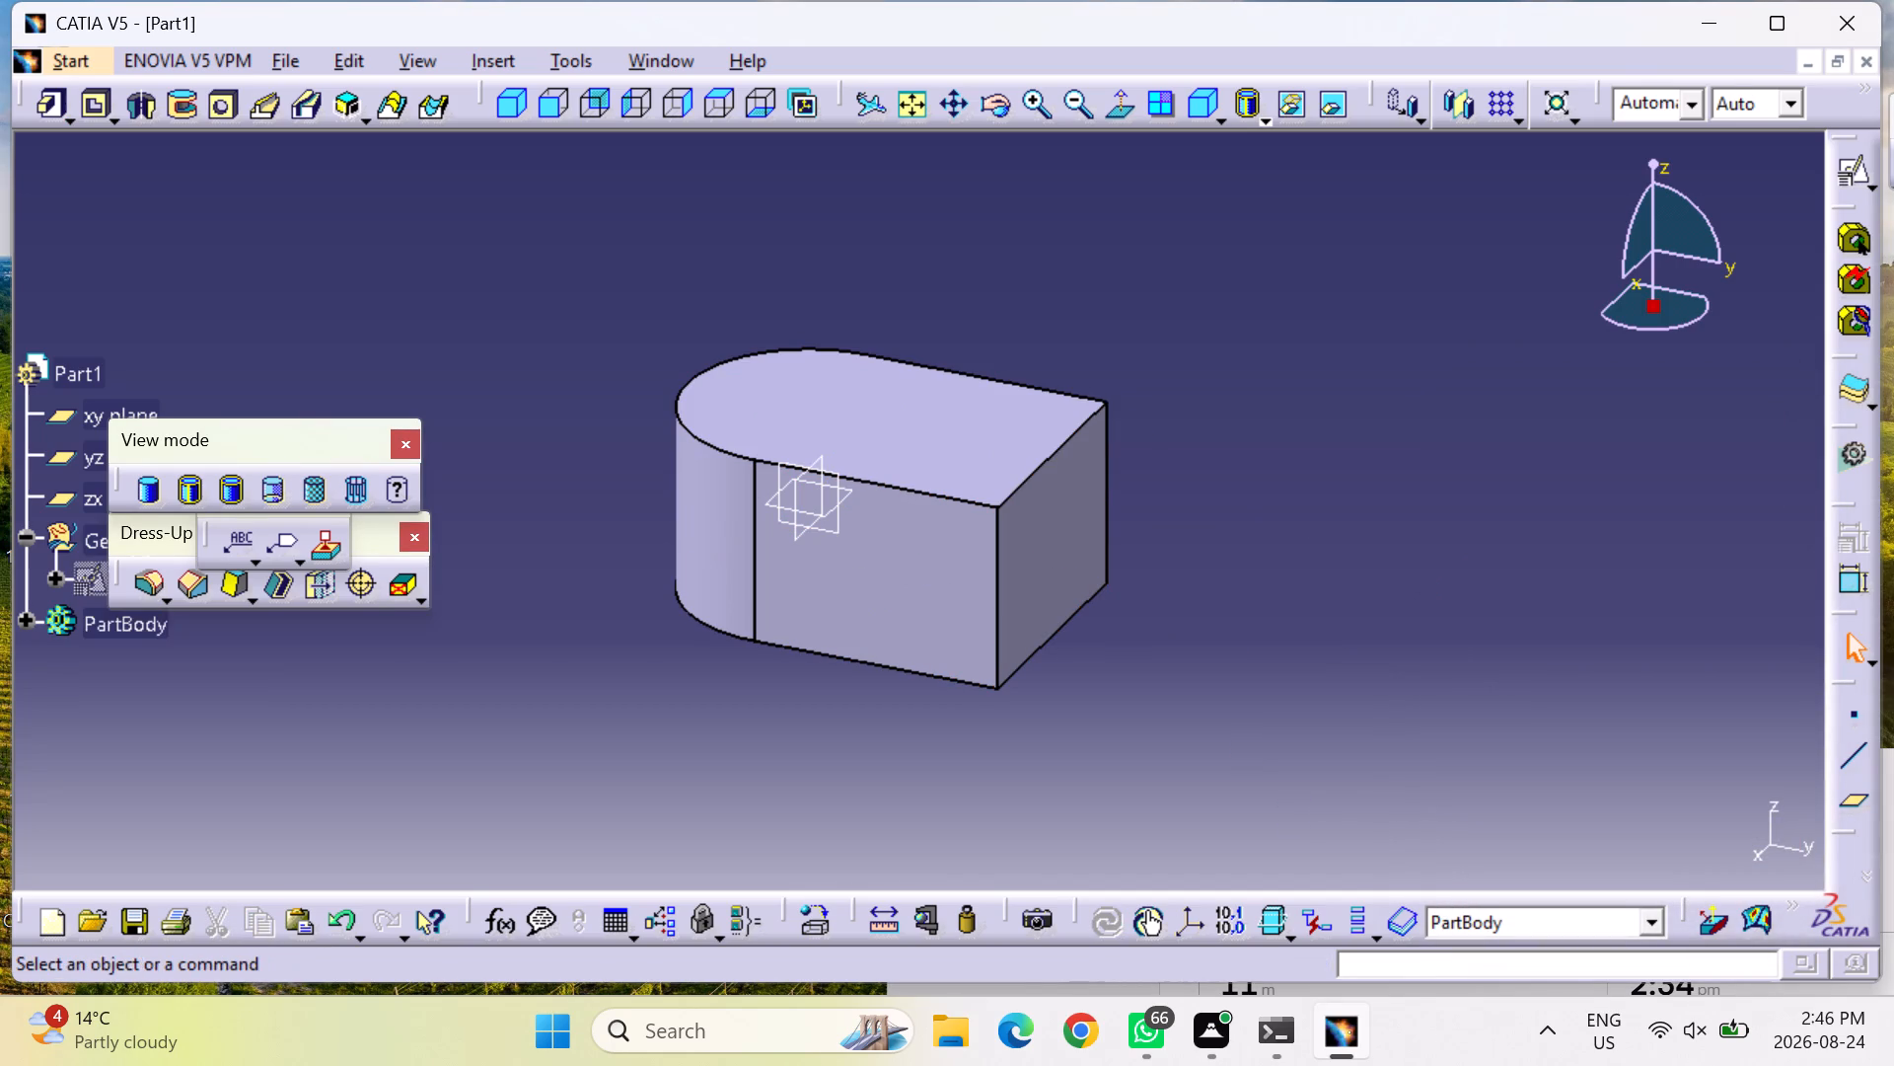
Open a new sketch on the pad's upper flat face.
{"action": "left_click", "coordinate": [971, 452]}
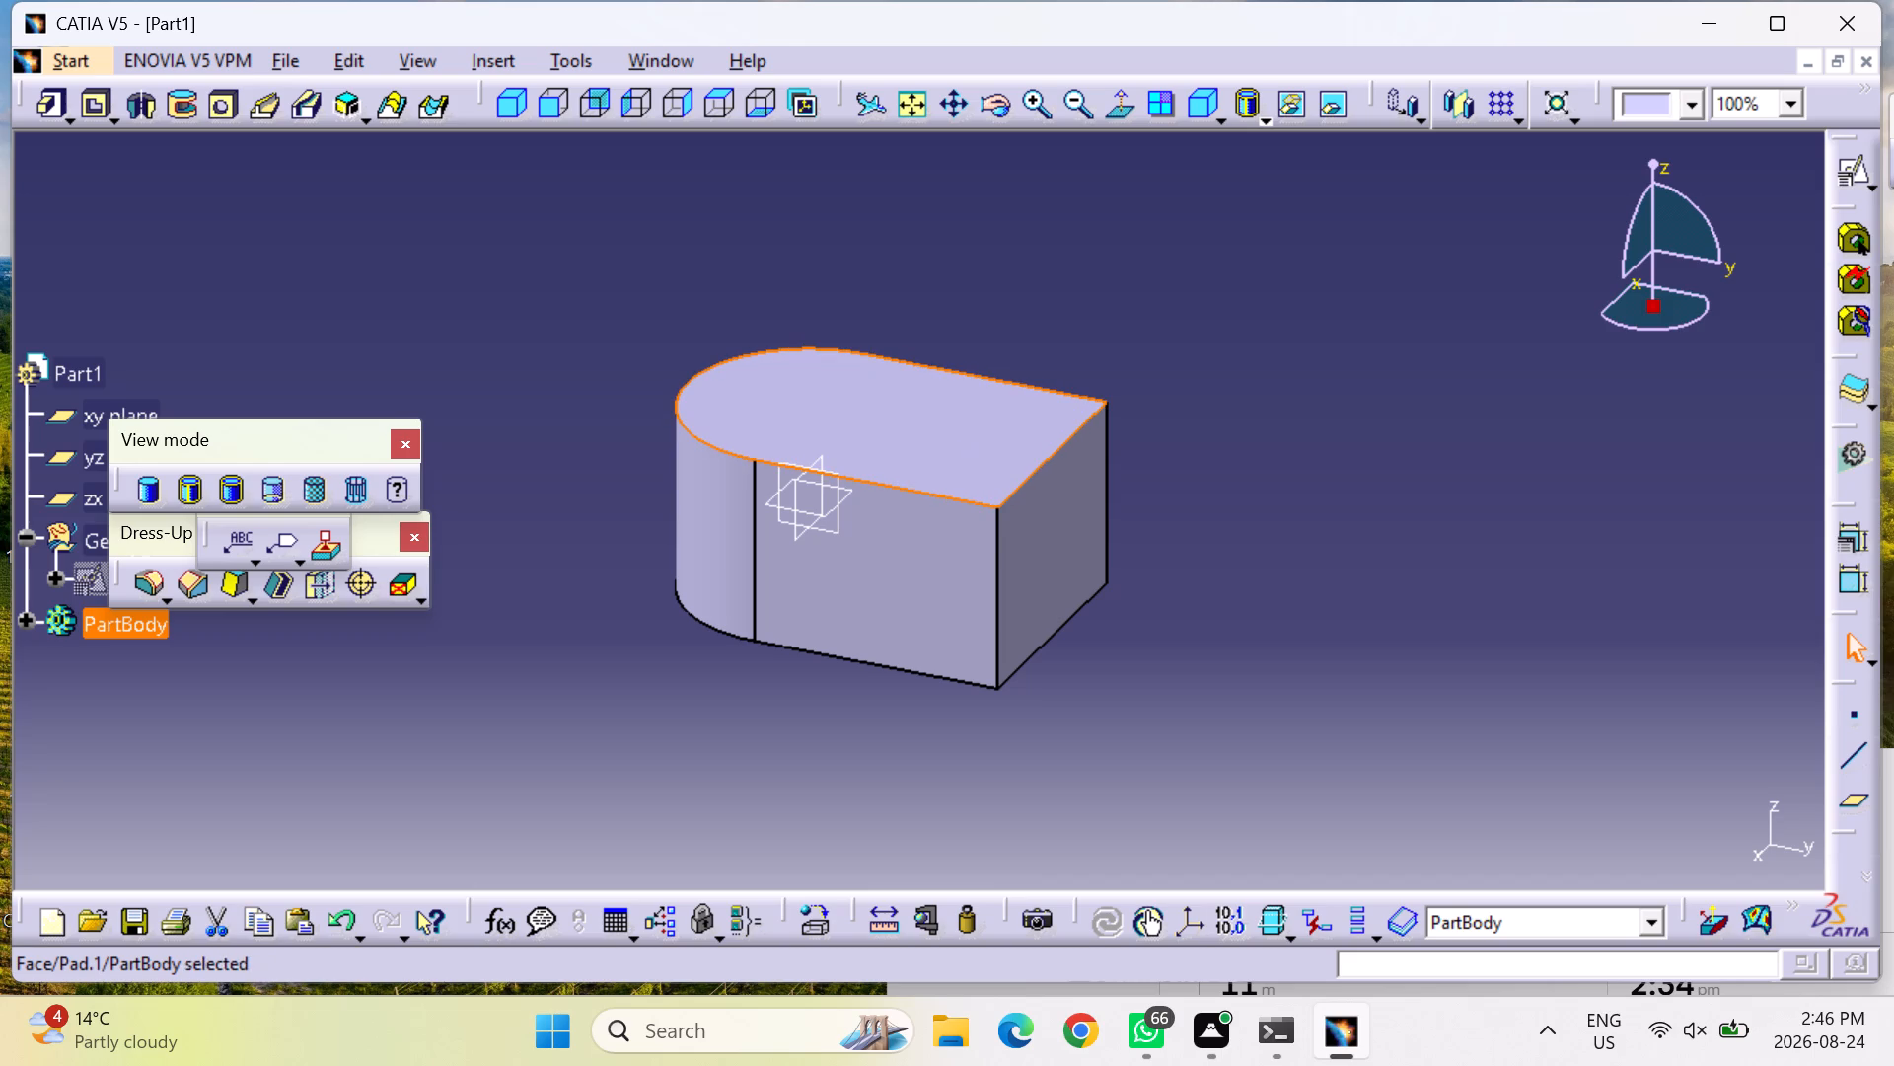
{"action": "left_click", "coordinate": [1876, 183]}
{"action": "left_click", "coordinate": [1831, 222]}
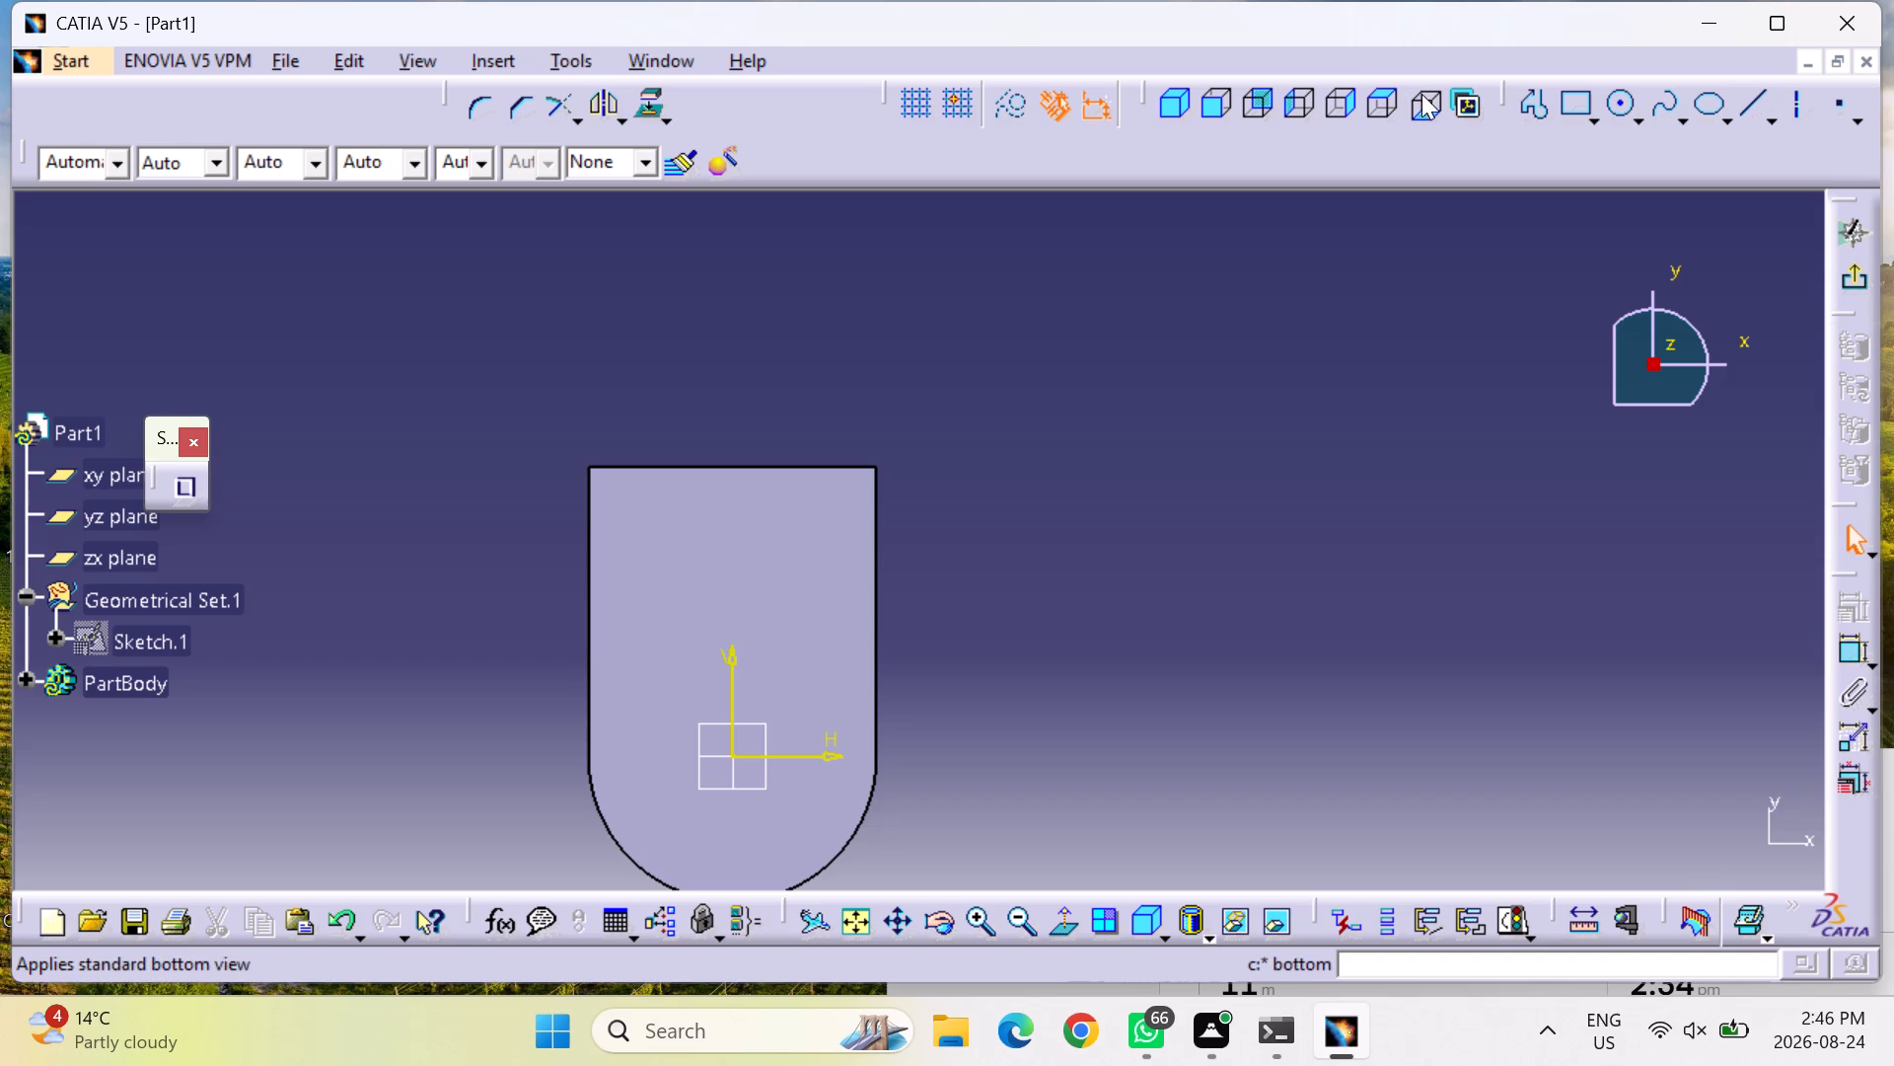
Examine the pad in the standard bottom, top, side, front, back and isometric views.
{"action": "left_click", "coordinate": [1426, 104]}
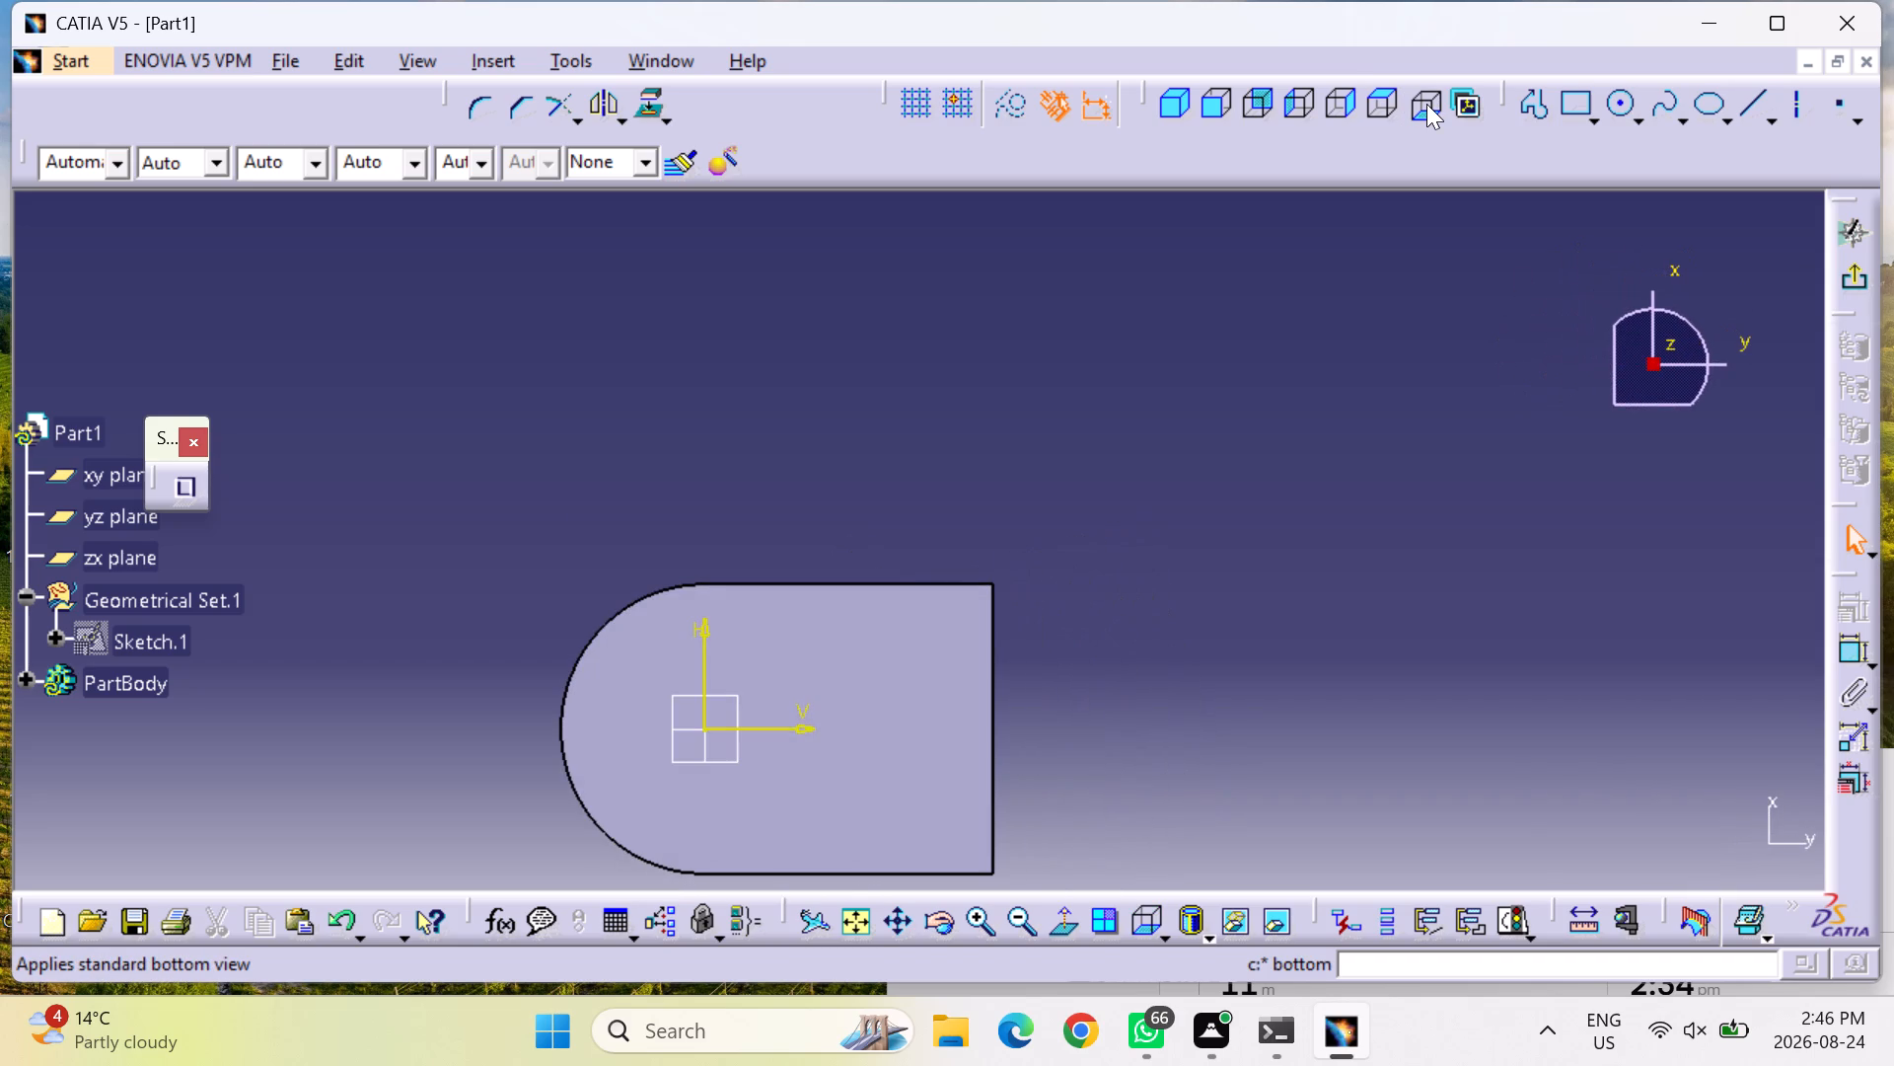
{"action": "left_click", "coordinate": [1390, 102]}
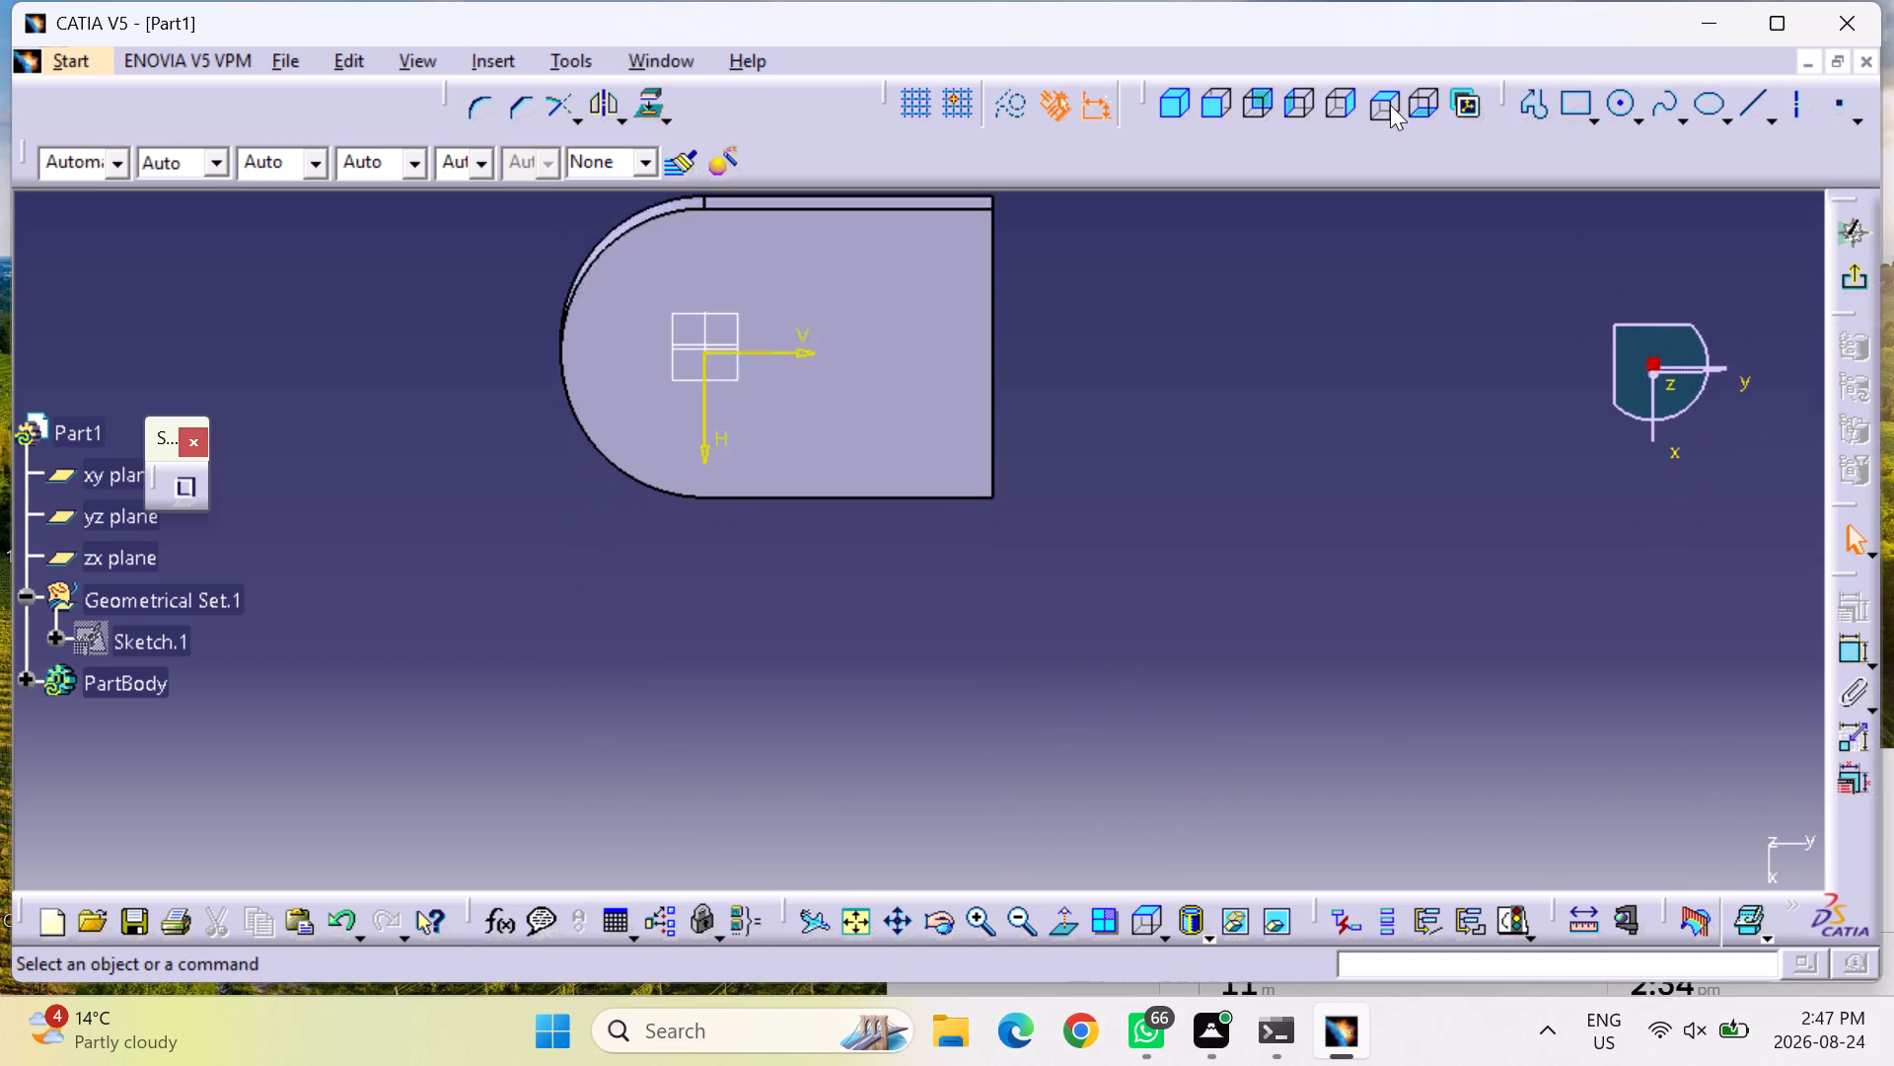
{"action": "left_click", "coordinate": [1330, 101]}
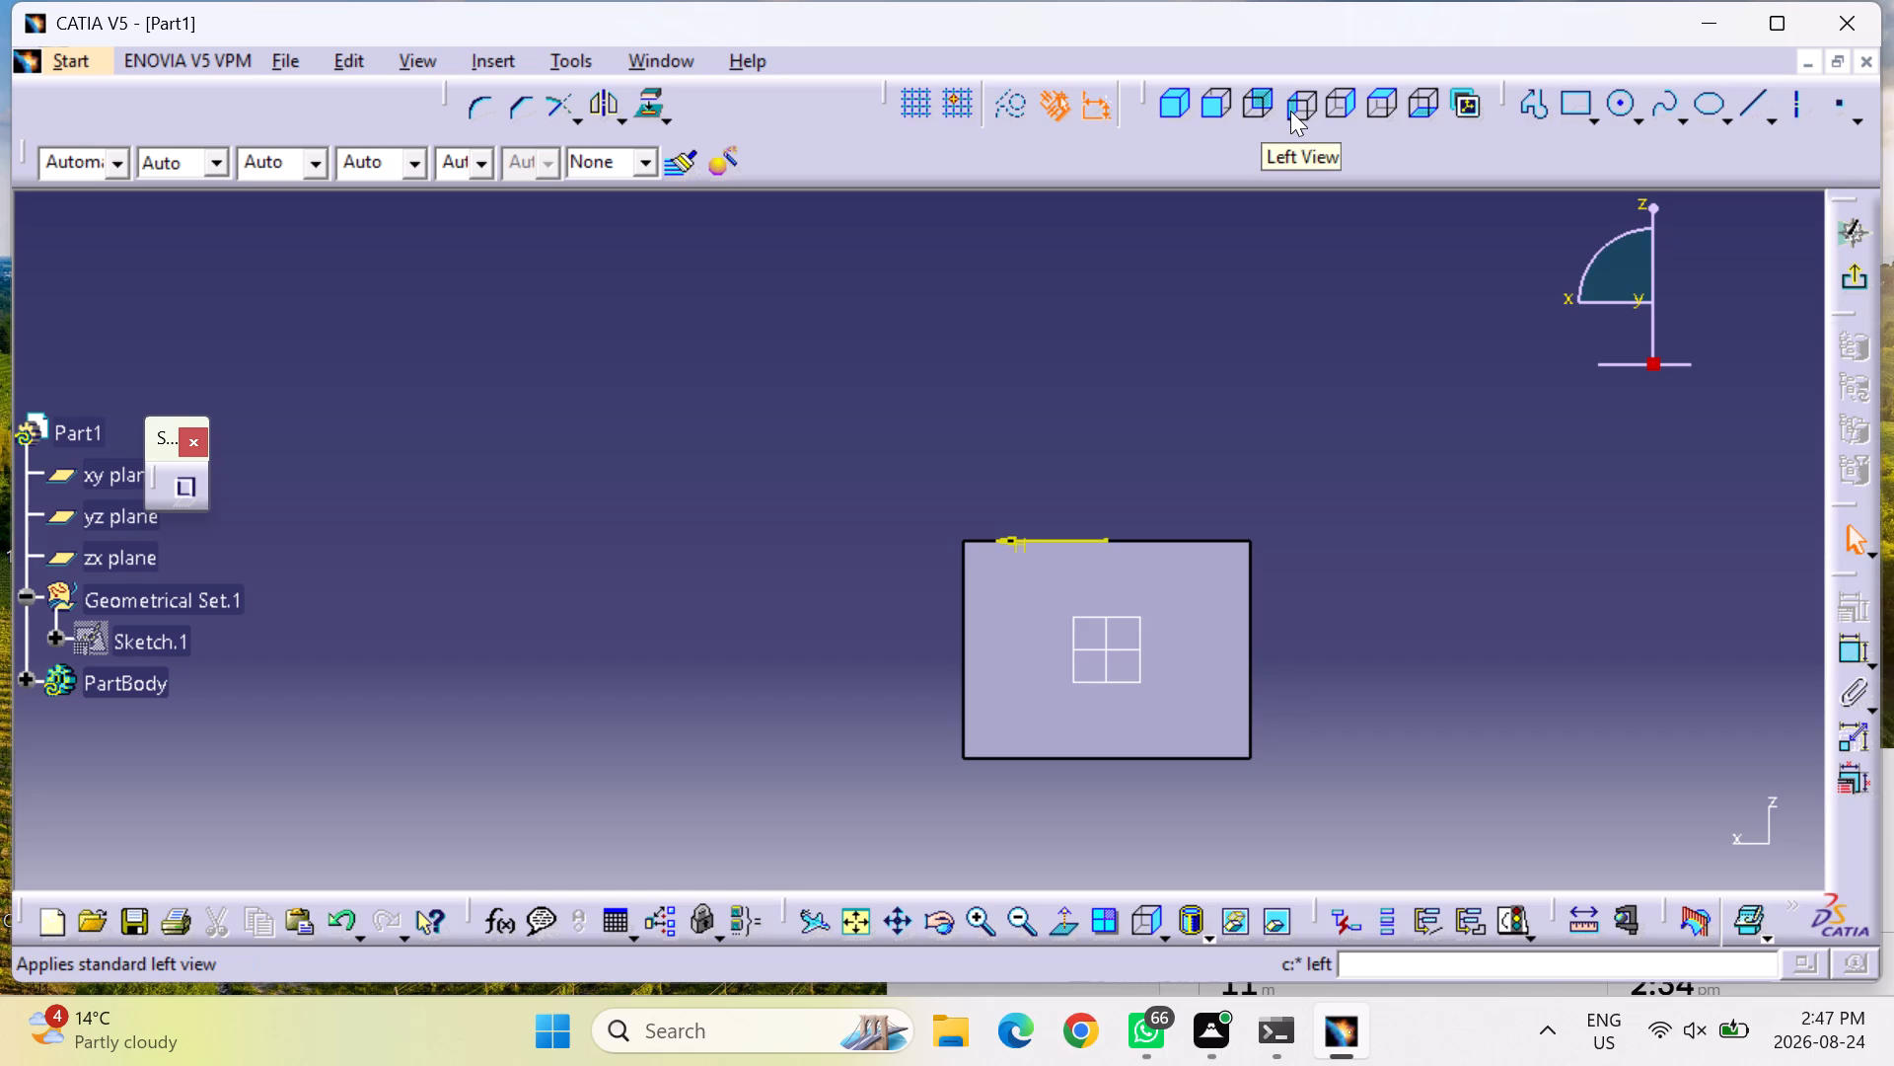
{"action": "left_click", "coordinate": [1290, 111]}
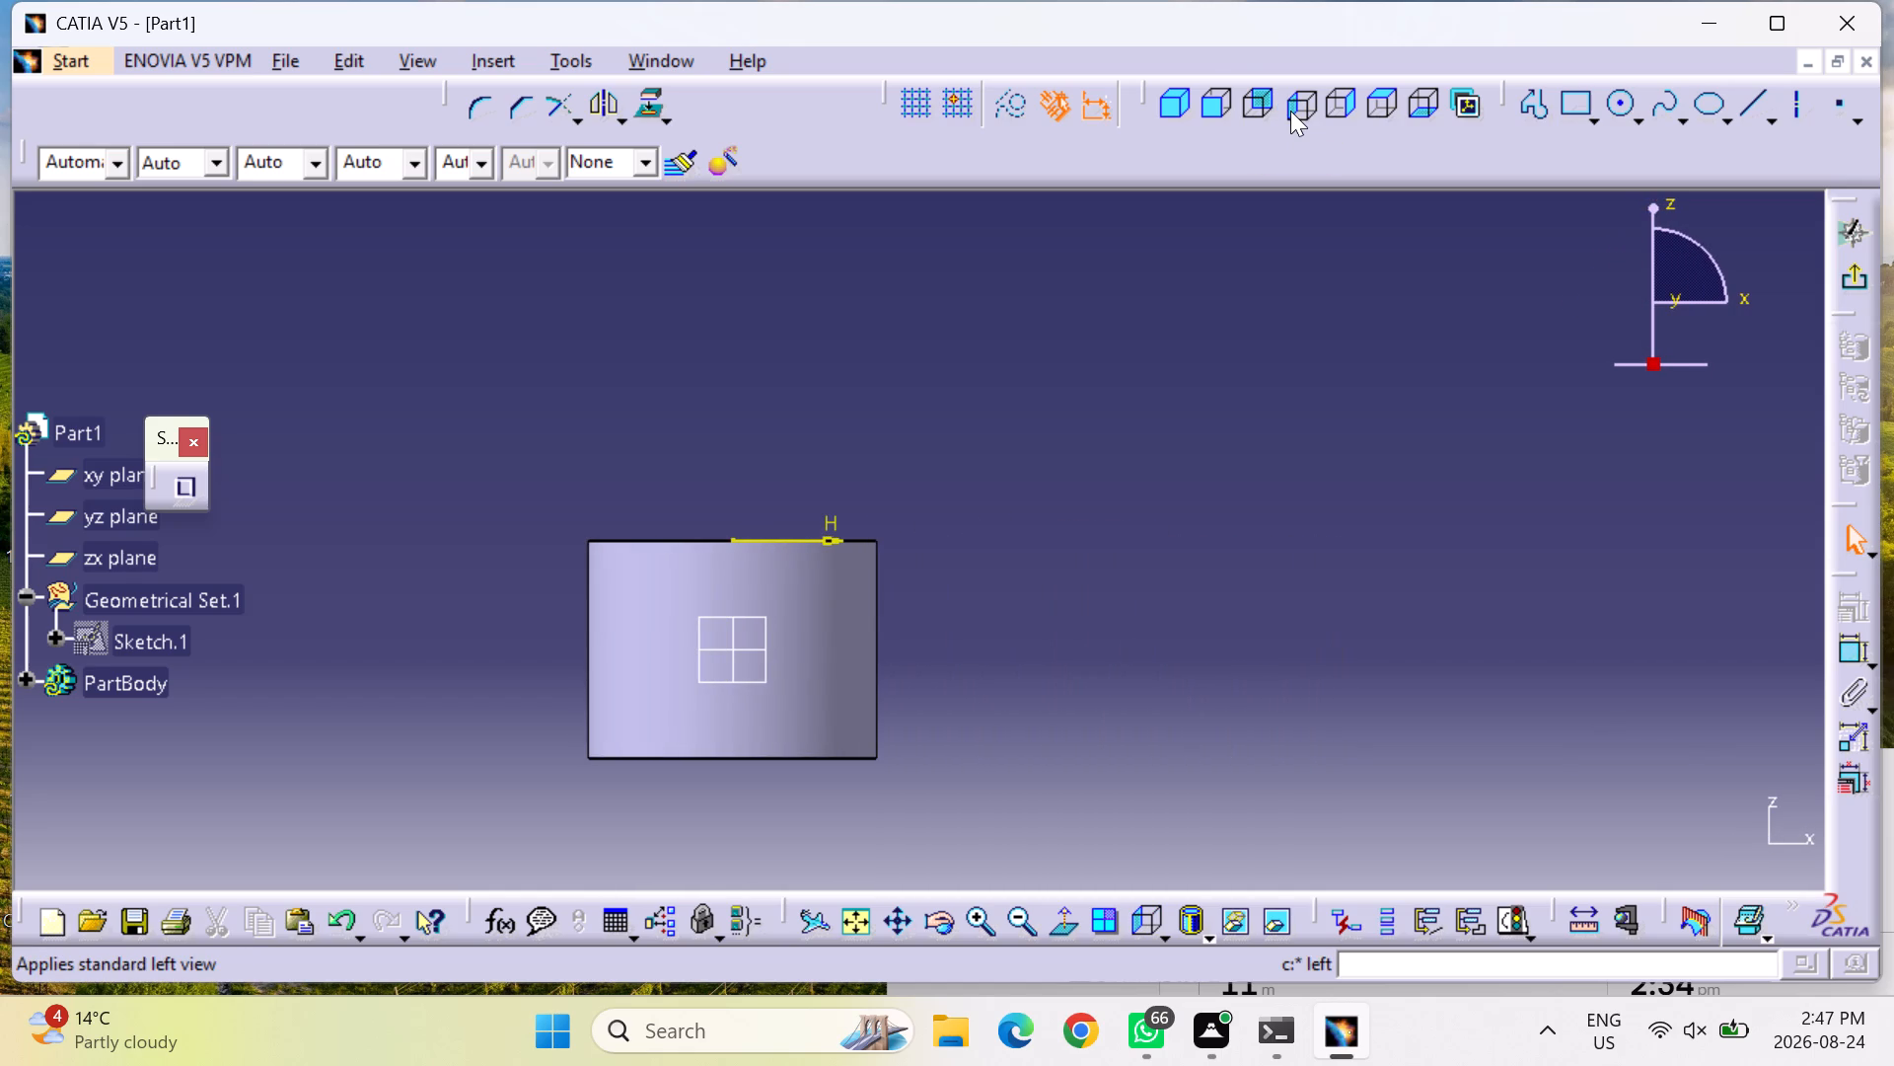
{"action": "left_click", "coordinate": [1261, 91]}
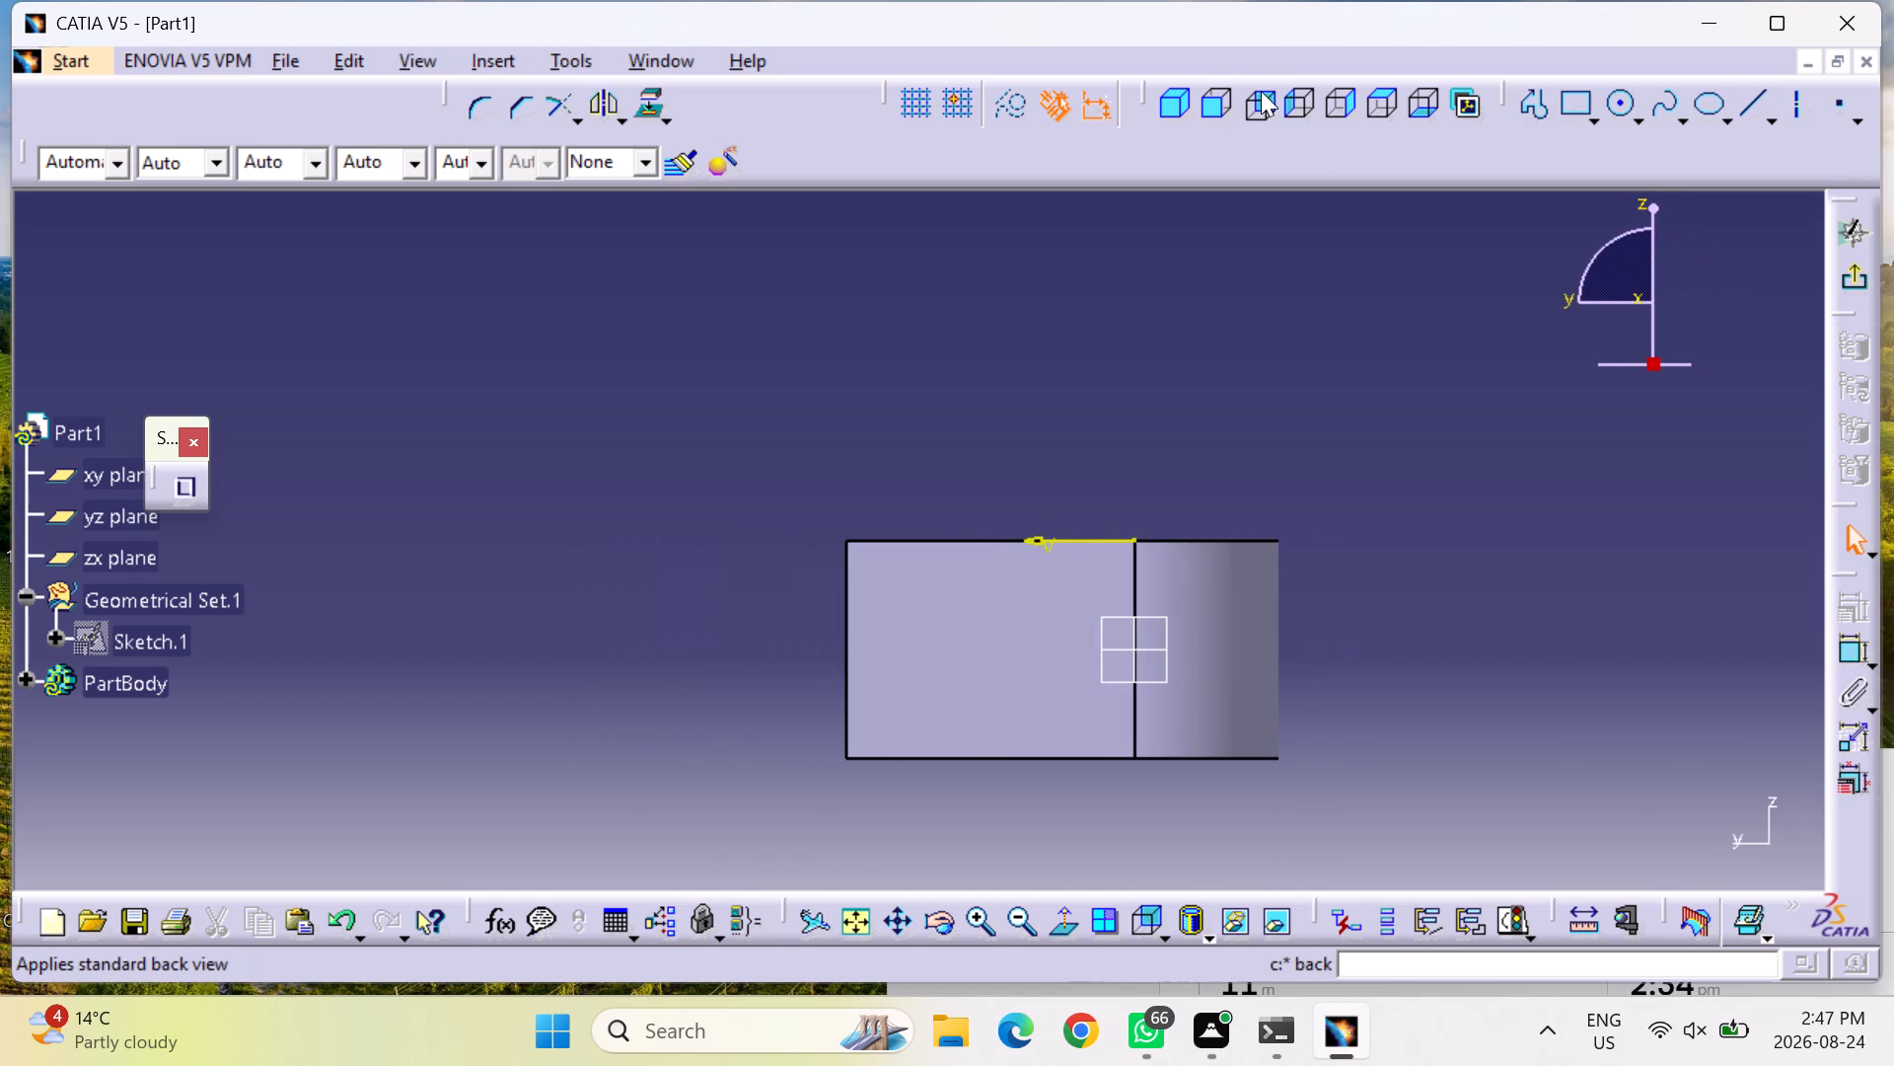
{"action": "left_click", "coordinate": [1213, 111]}
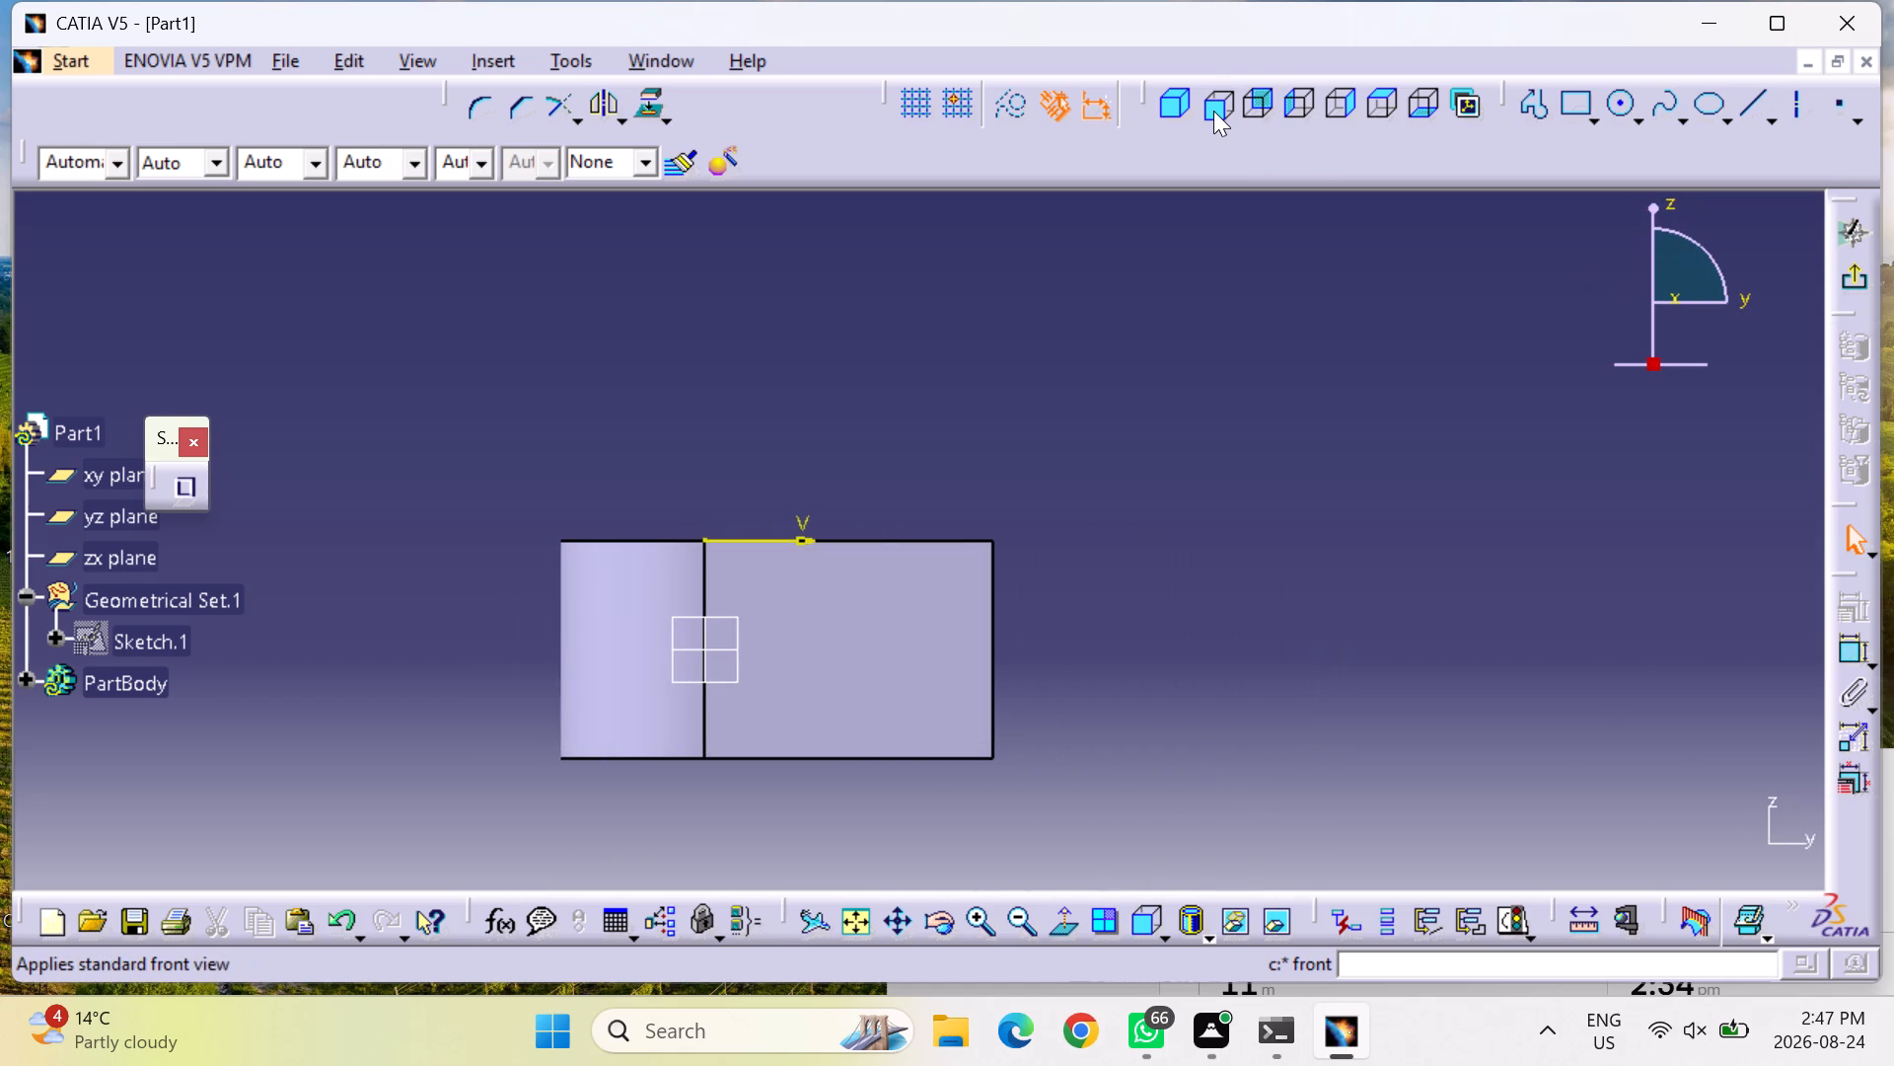
{"action": "left_click", "coordinate": [1170, 102]}
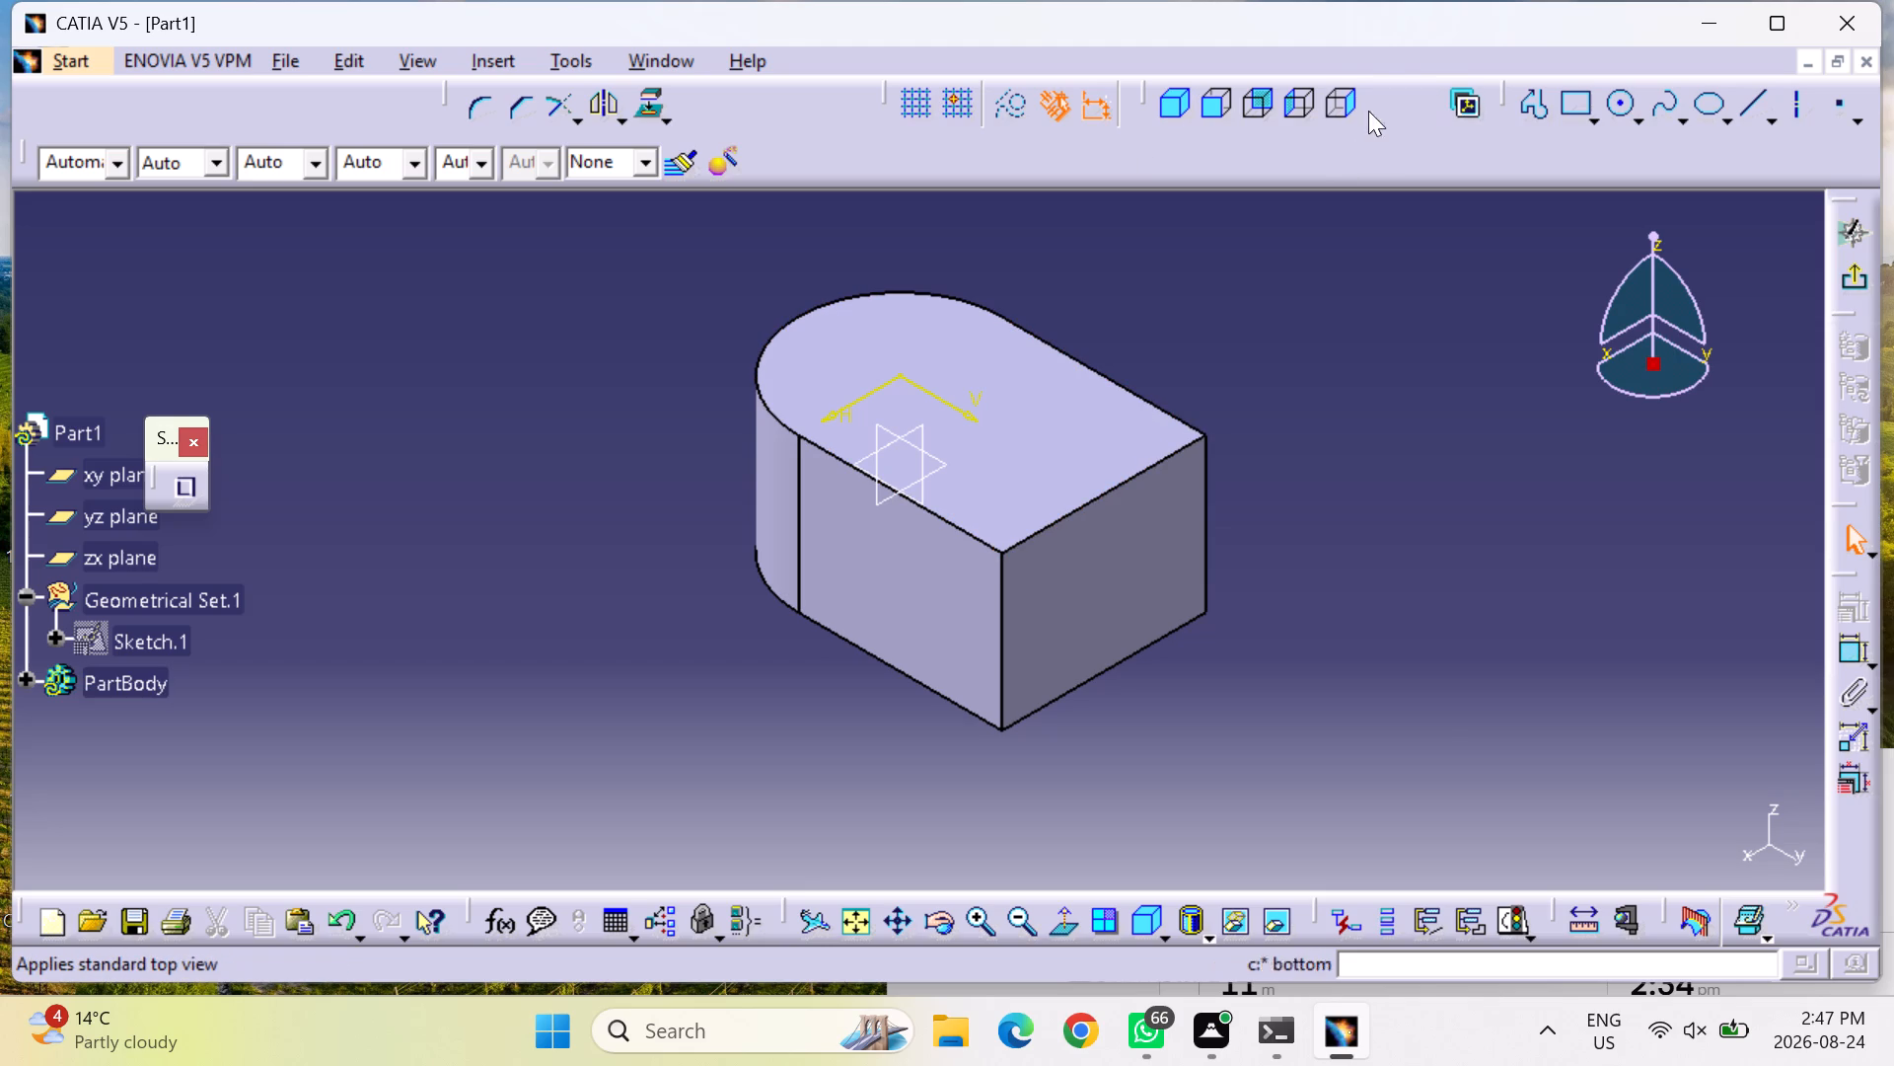
{"action": "left_click", "coordinate": [1437, 101]}
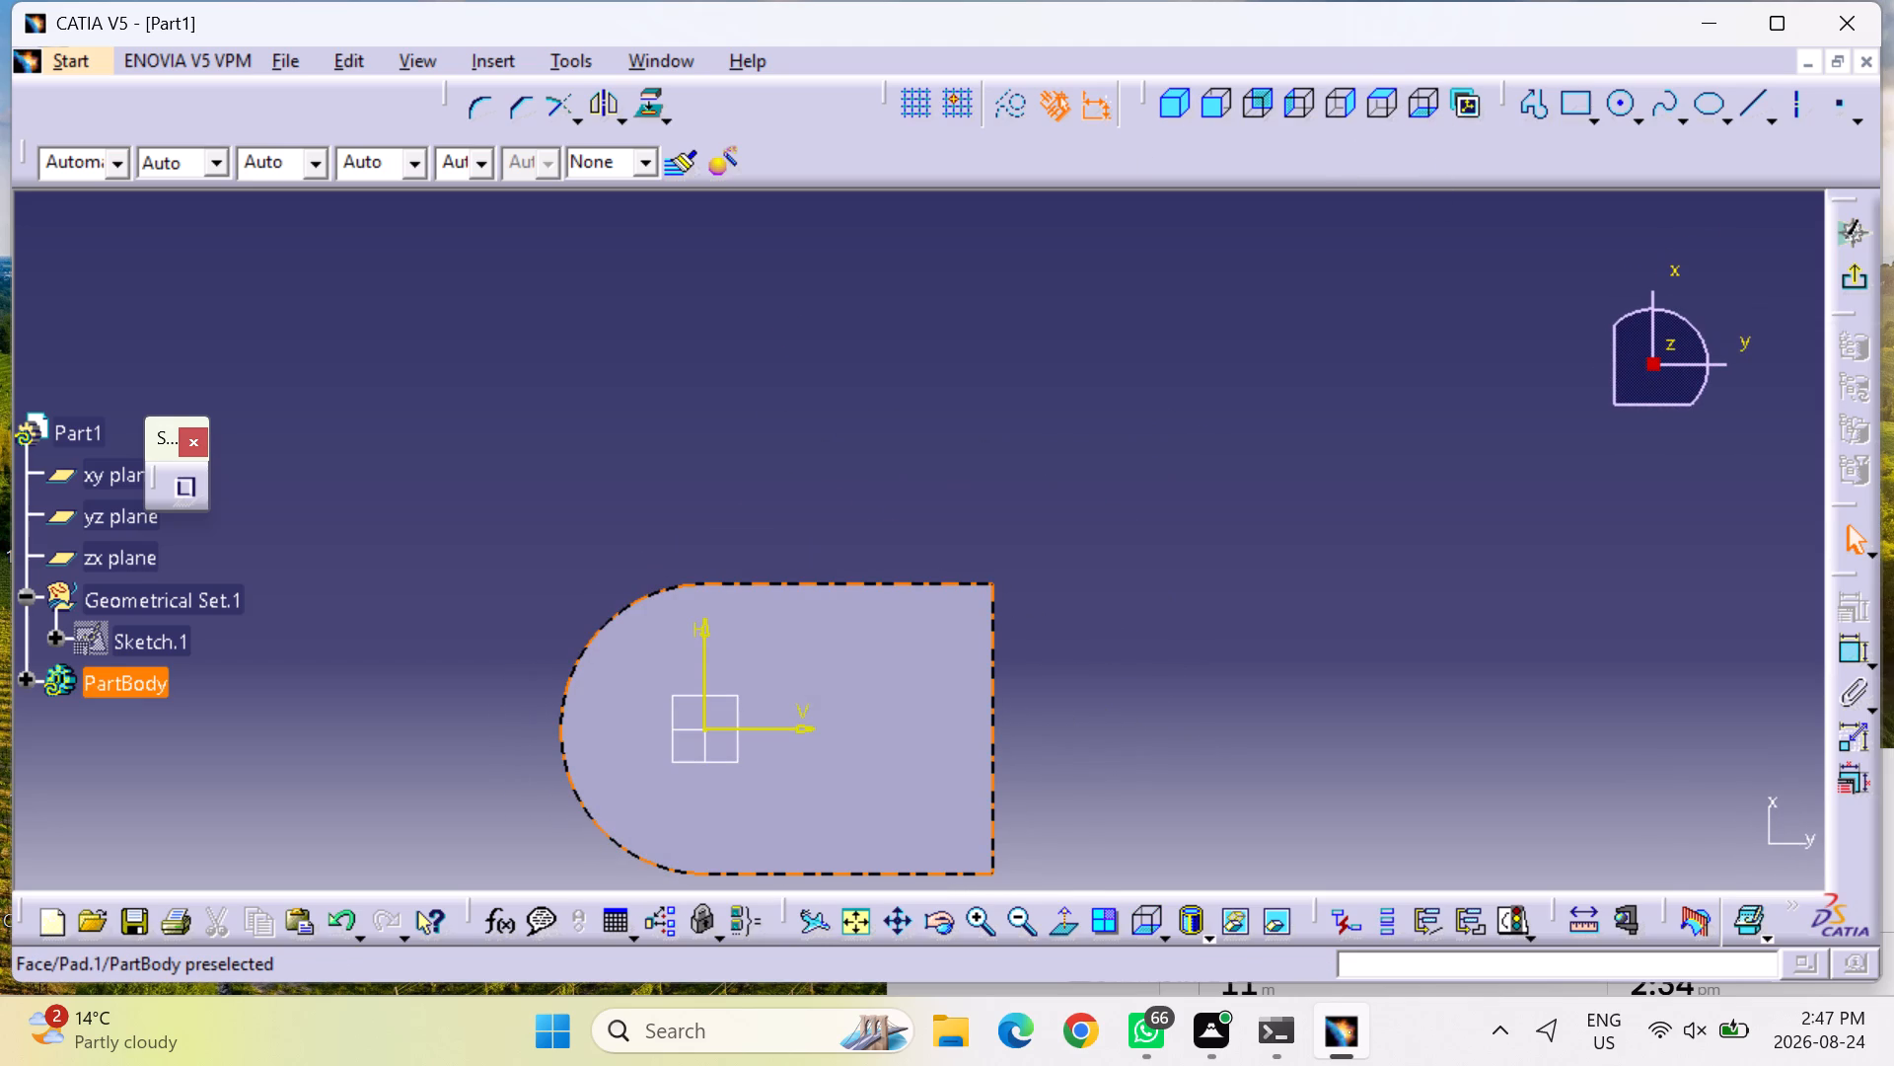
{"action": "left_click", "coordinate": [1166, 111]}
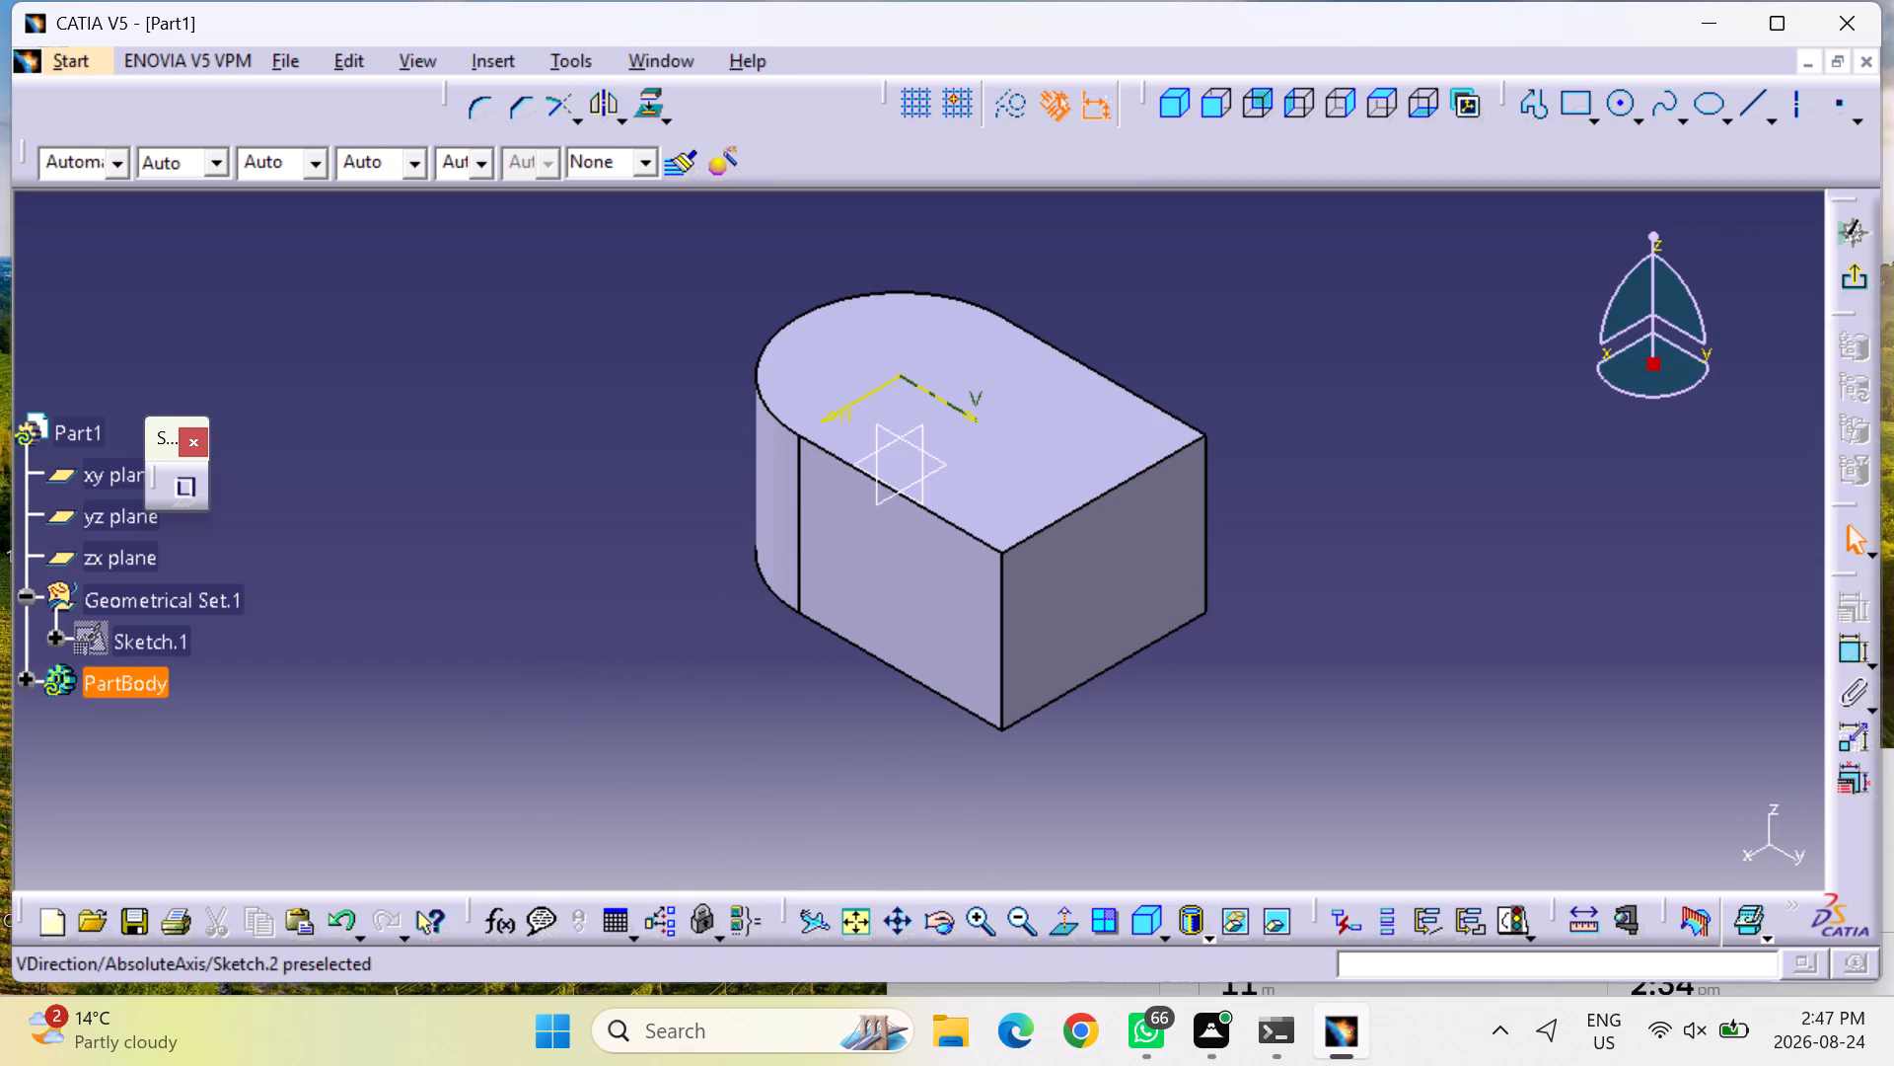
{"action": "left_click", "coordinate": [993, 482]}
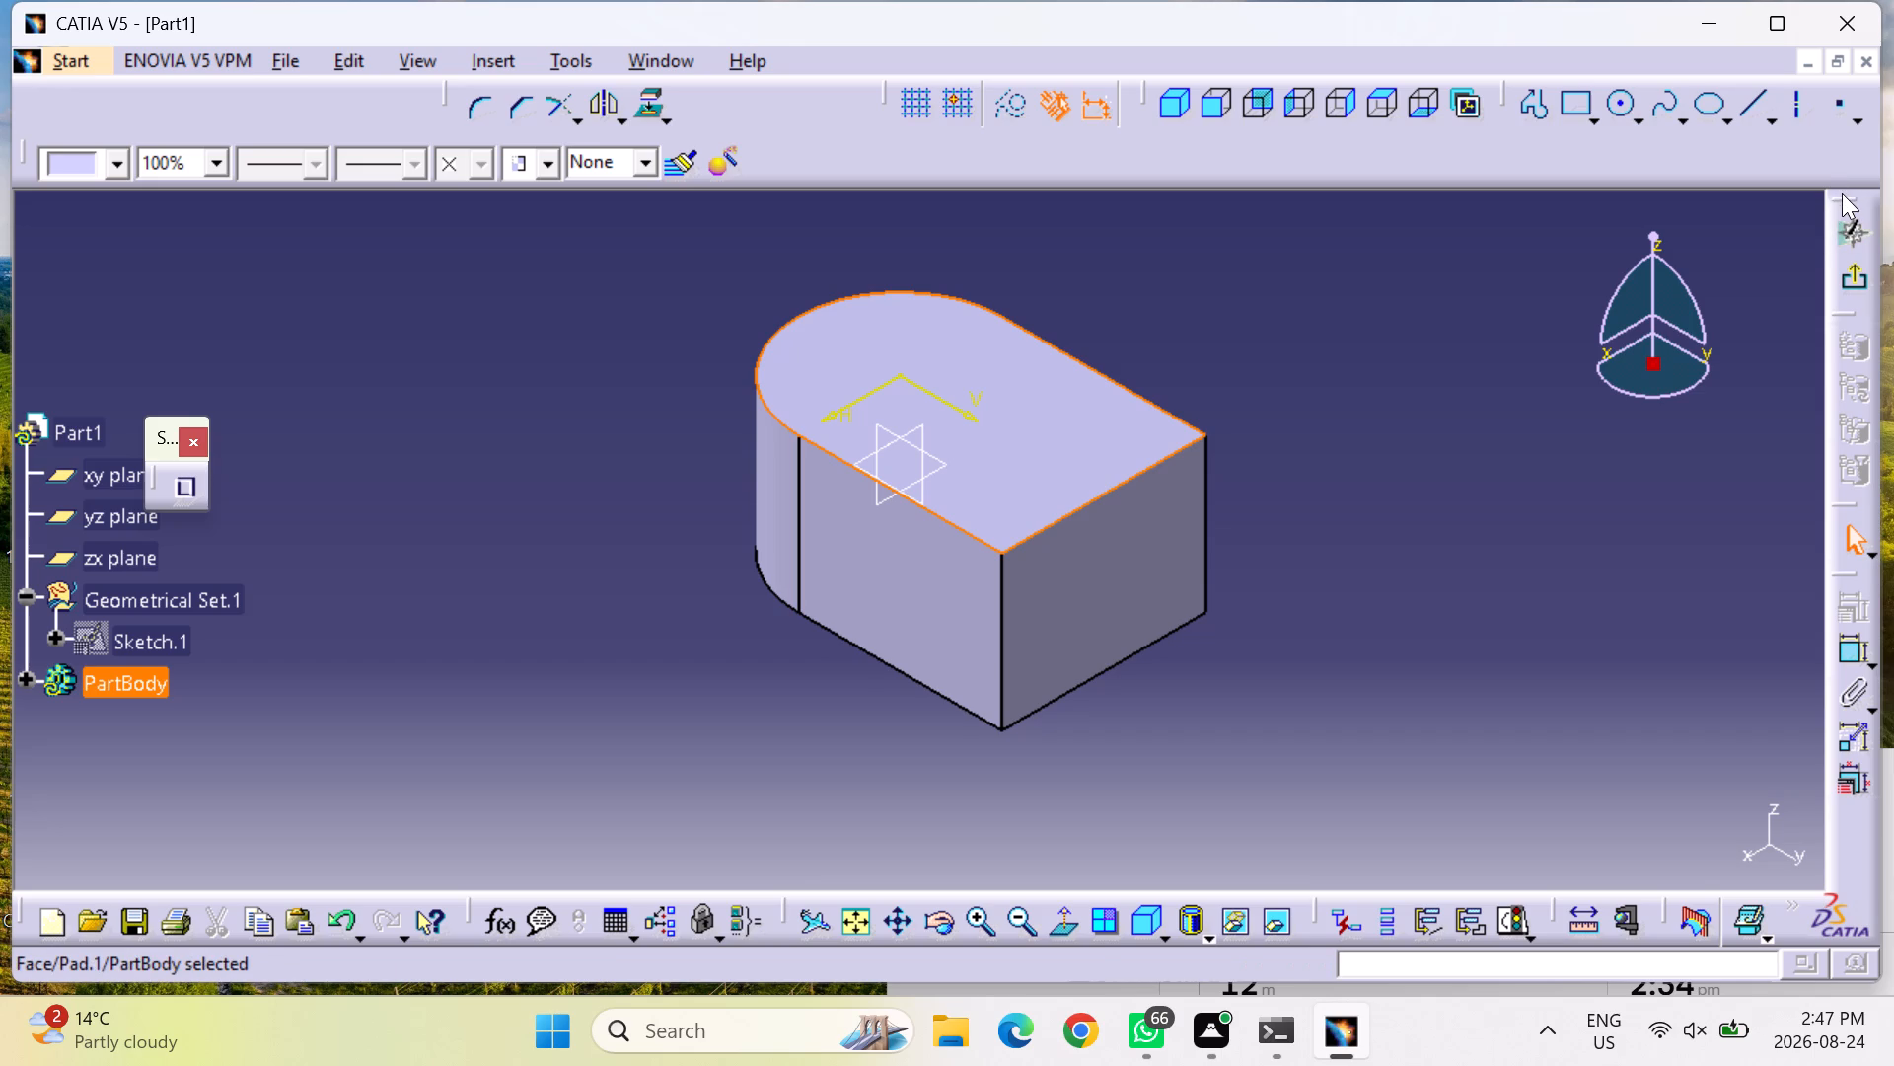
Rearrange the toolbars: float Workbench, dock Product View Result in the upper row, and space out the remaining side toolbars.
{"action": "left_click_drag", "start_coordinate": [1842, 193], "coordinate": [1698, 194]}
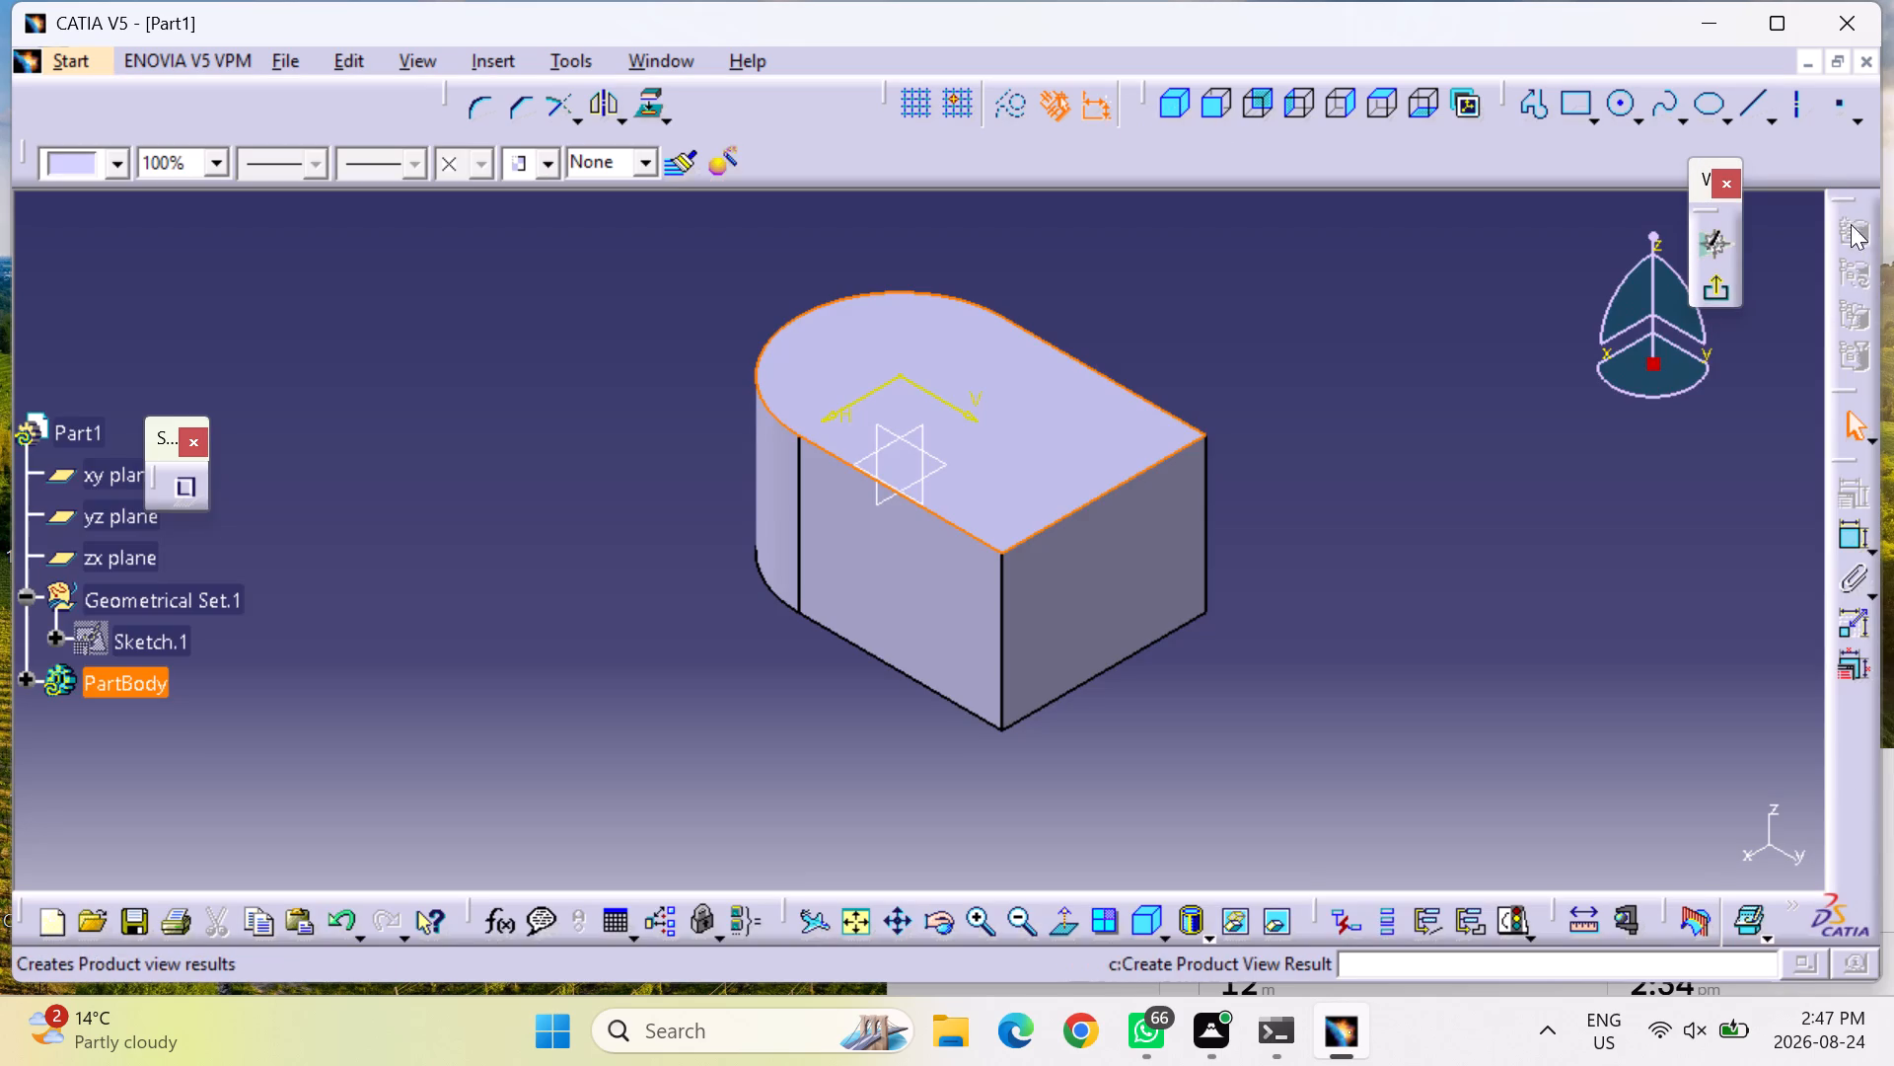
{"action": "left_click_drag", "start_coordinate": [1844, 190], "coordinate": [1236, 140]}
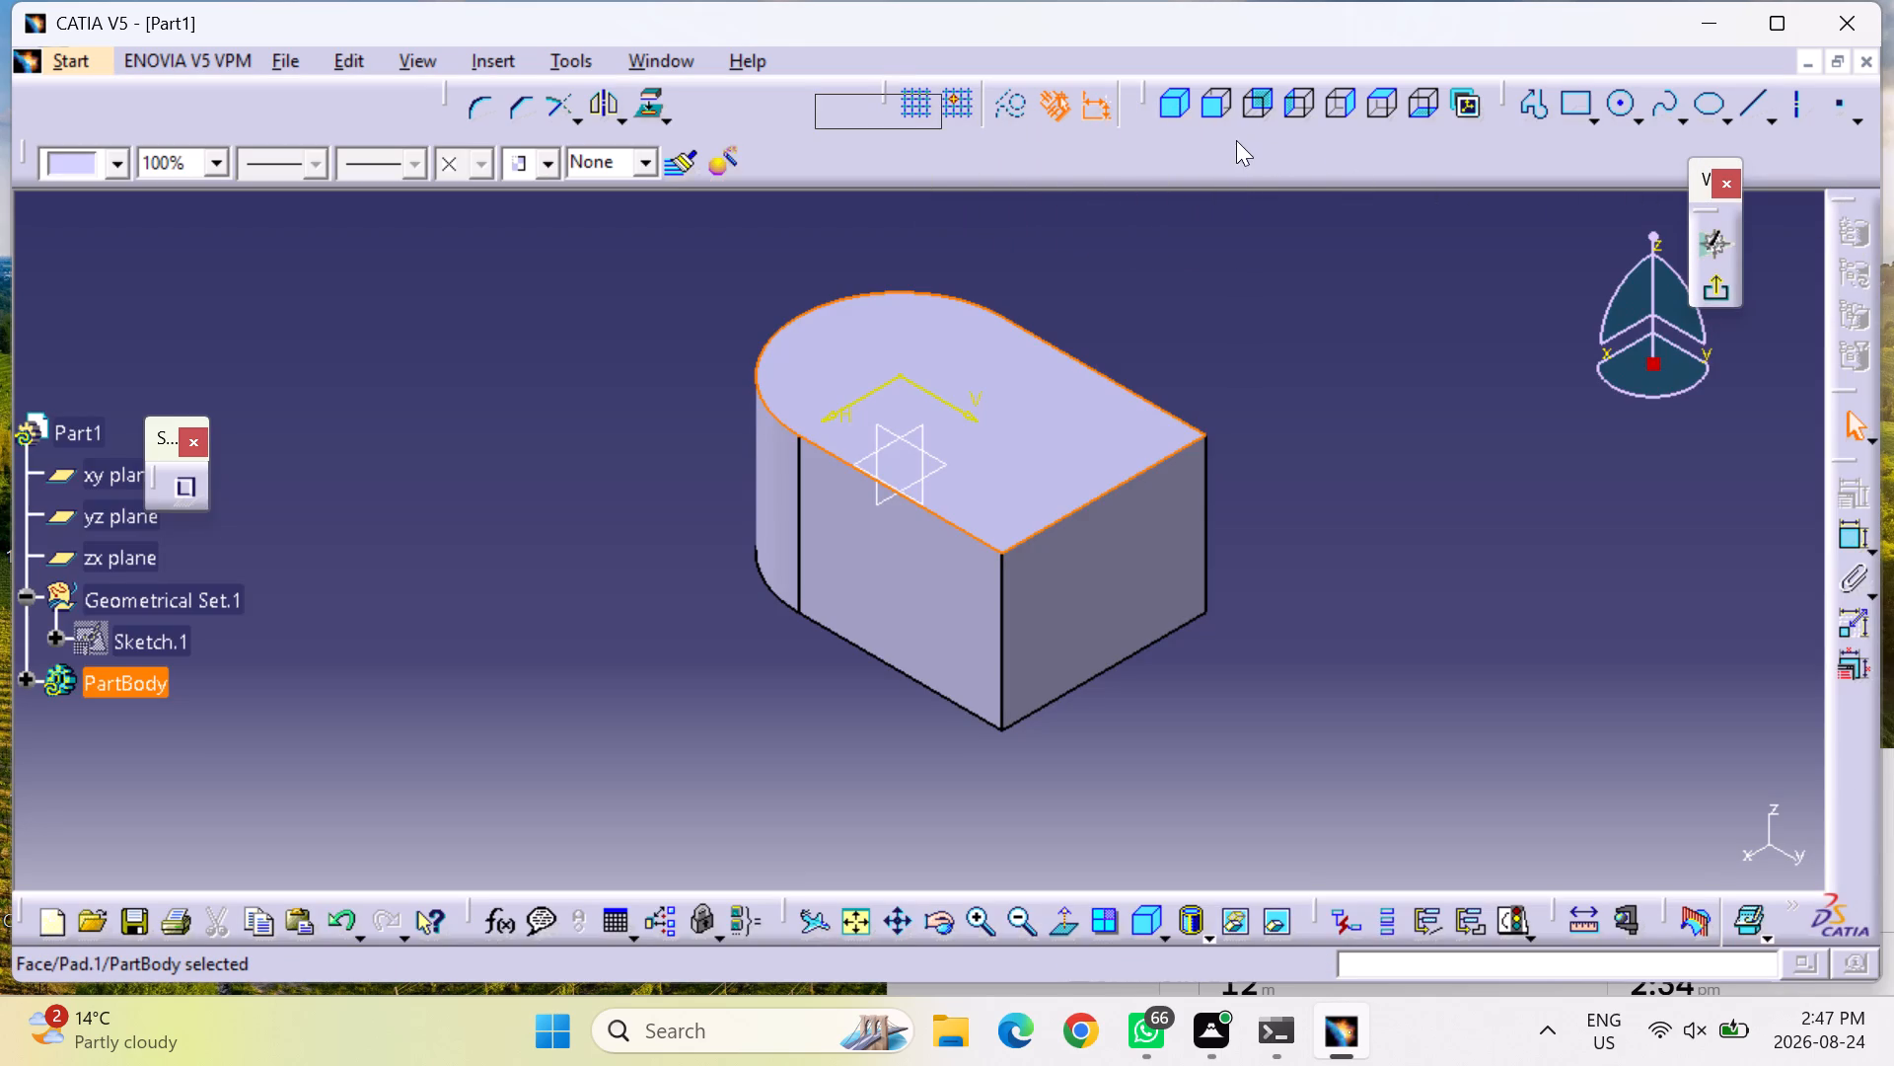
{"action": "left_click_drag", "start_coordinate": [1236, 140], "coordinate": [1180, 140]}
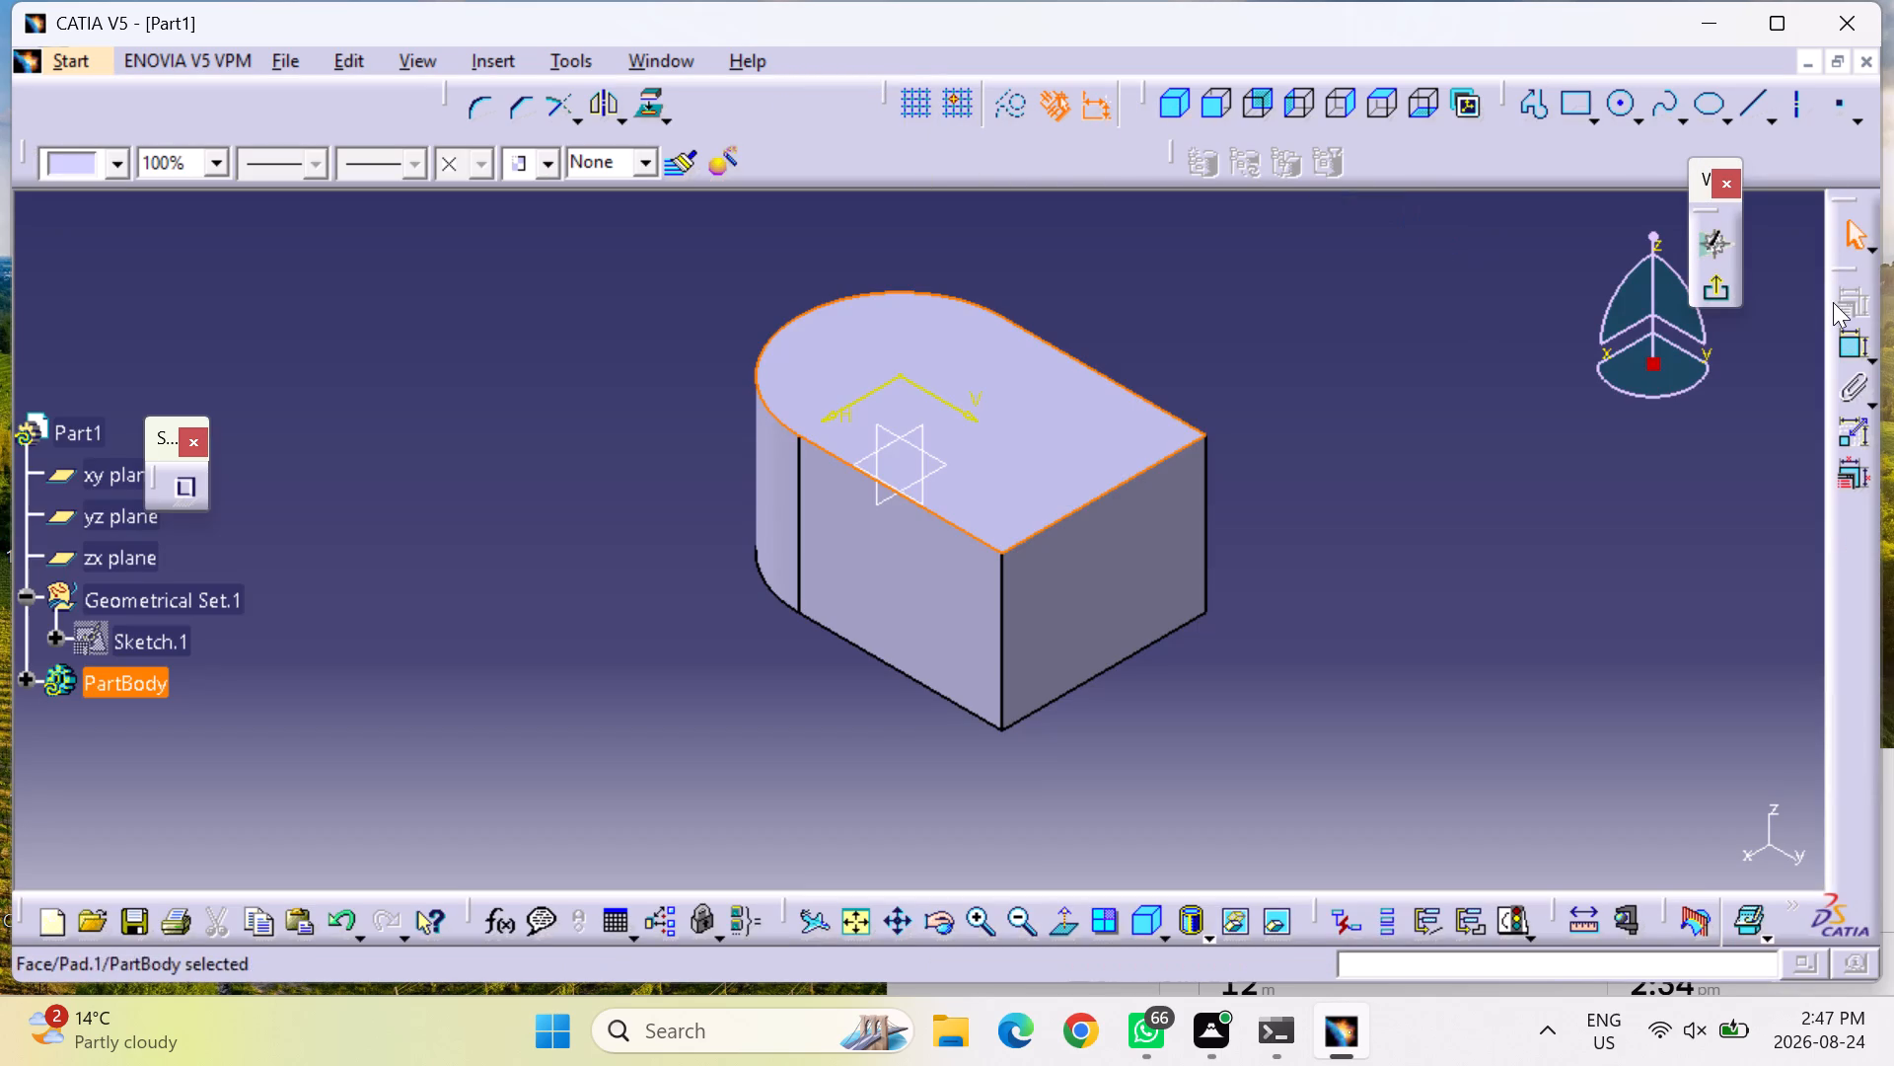
{"action": "left_click_drag", "start_coordinate": [1845, 266], "coordinate": [1849, 462]}
{"action": "left_click_drag", "start_coordinate": [1844, 200], "coordinate": [1847, 296]}
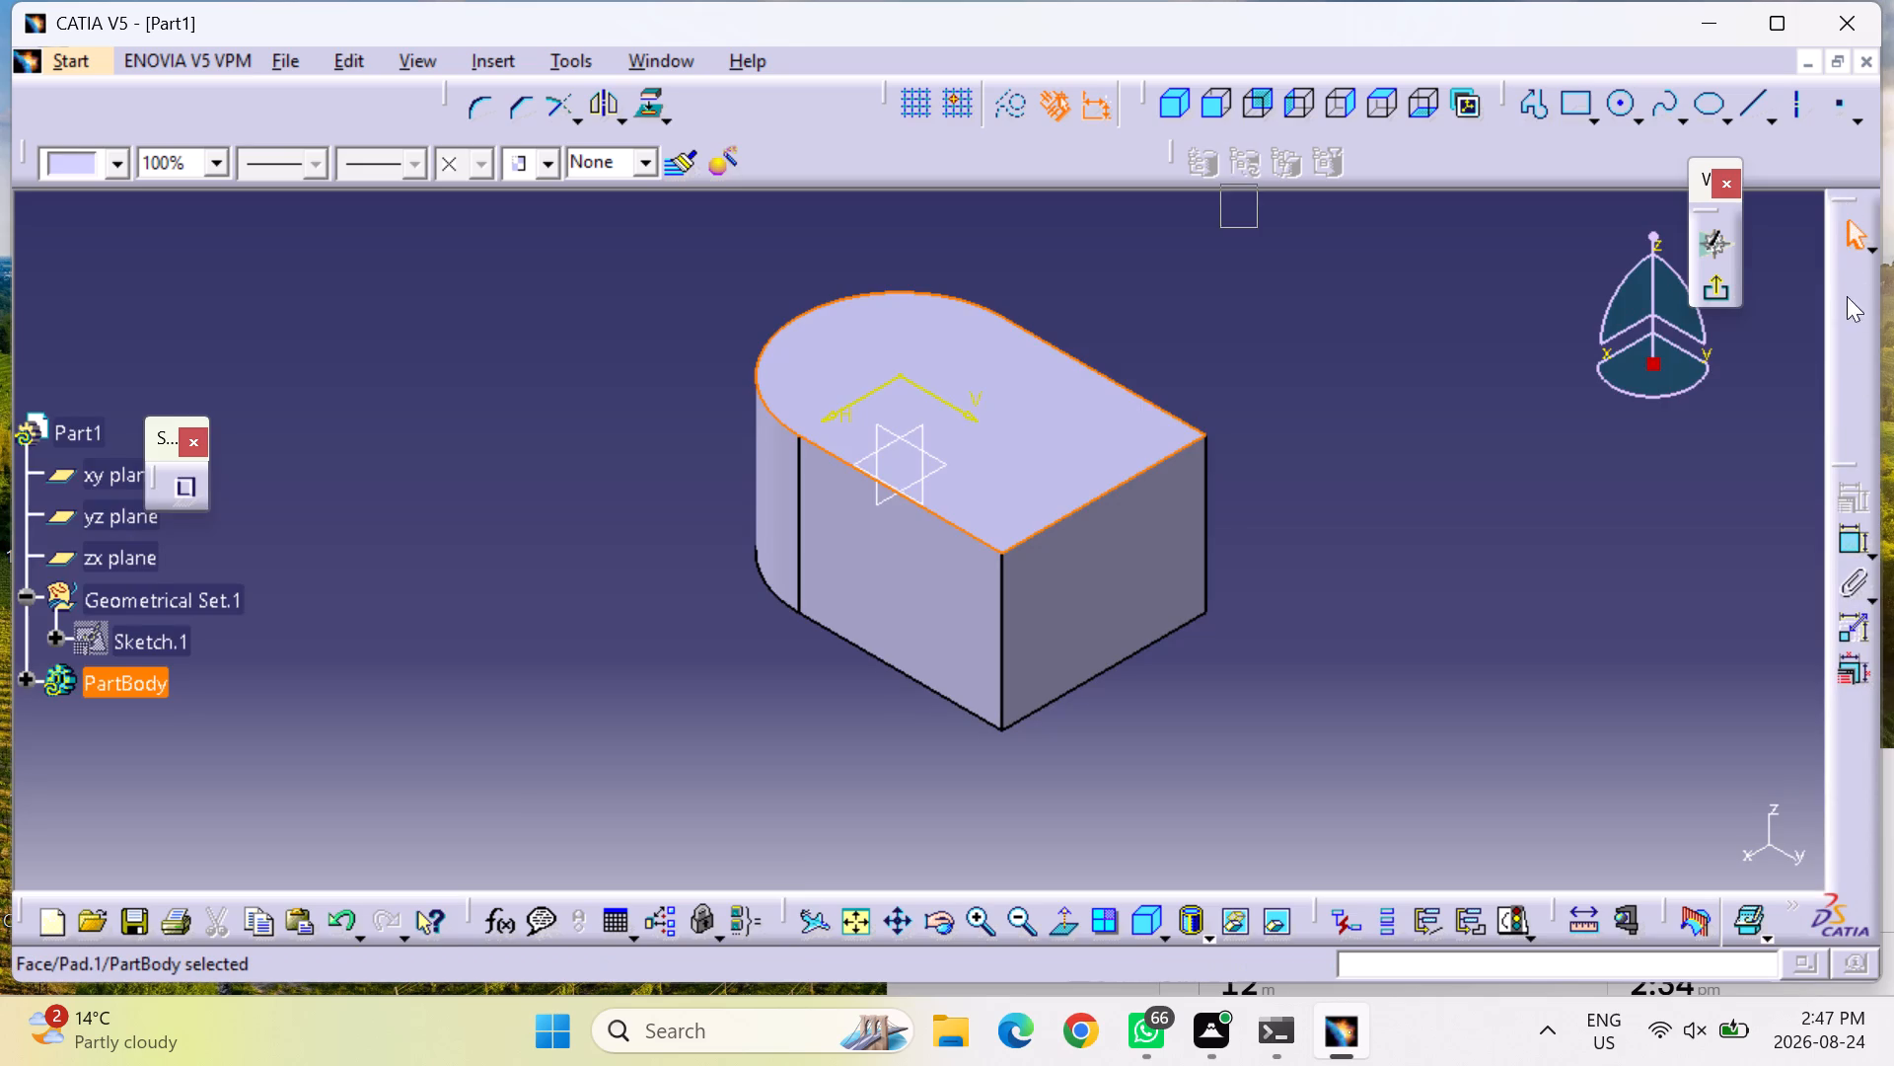
{"action": "left_click_drag", "start_coordinate": [1847, 296], "coordinate": [1849, 351]}
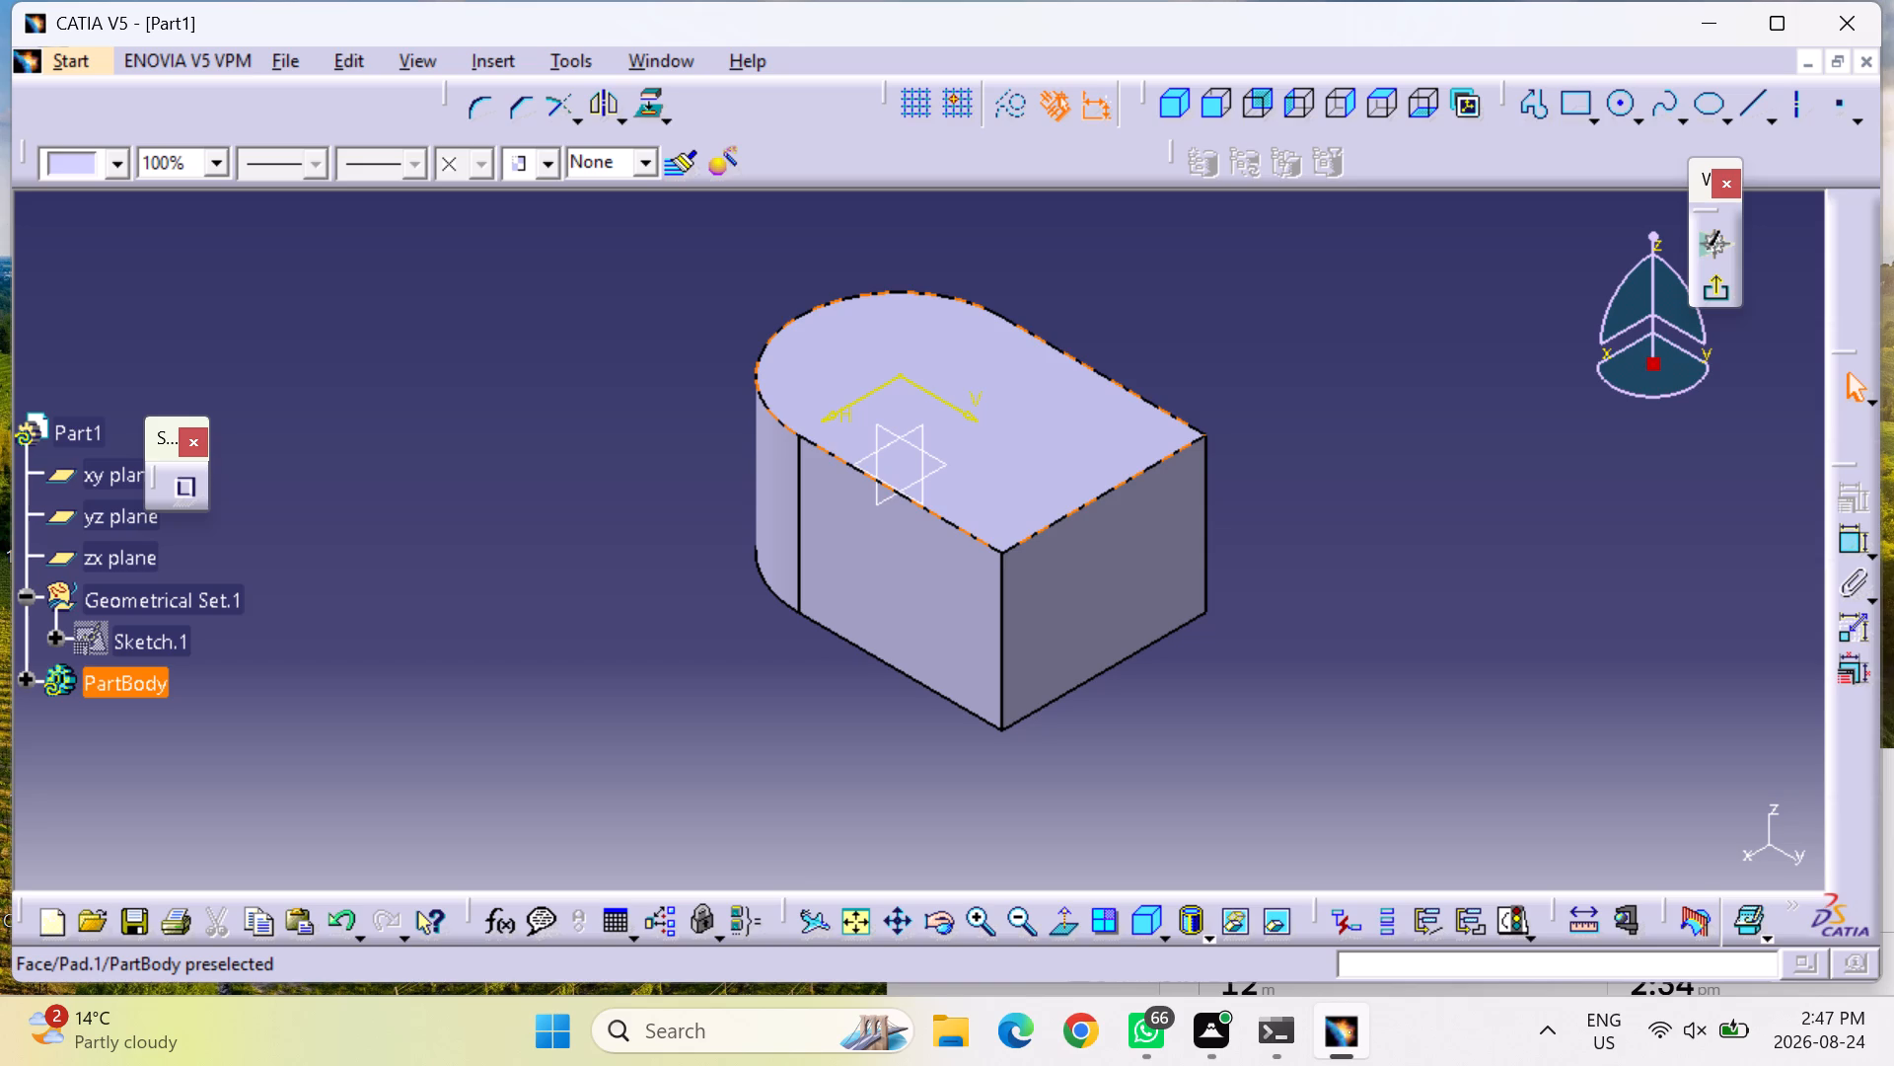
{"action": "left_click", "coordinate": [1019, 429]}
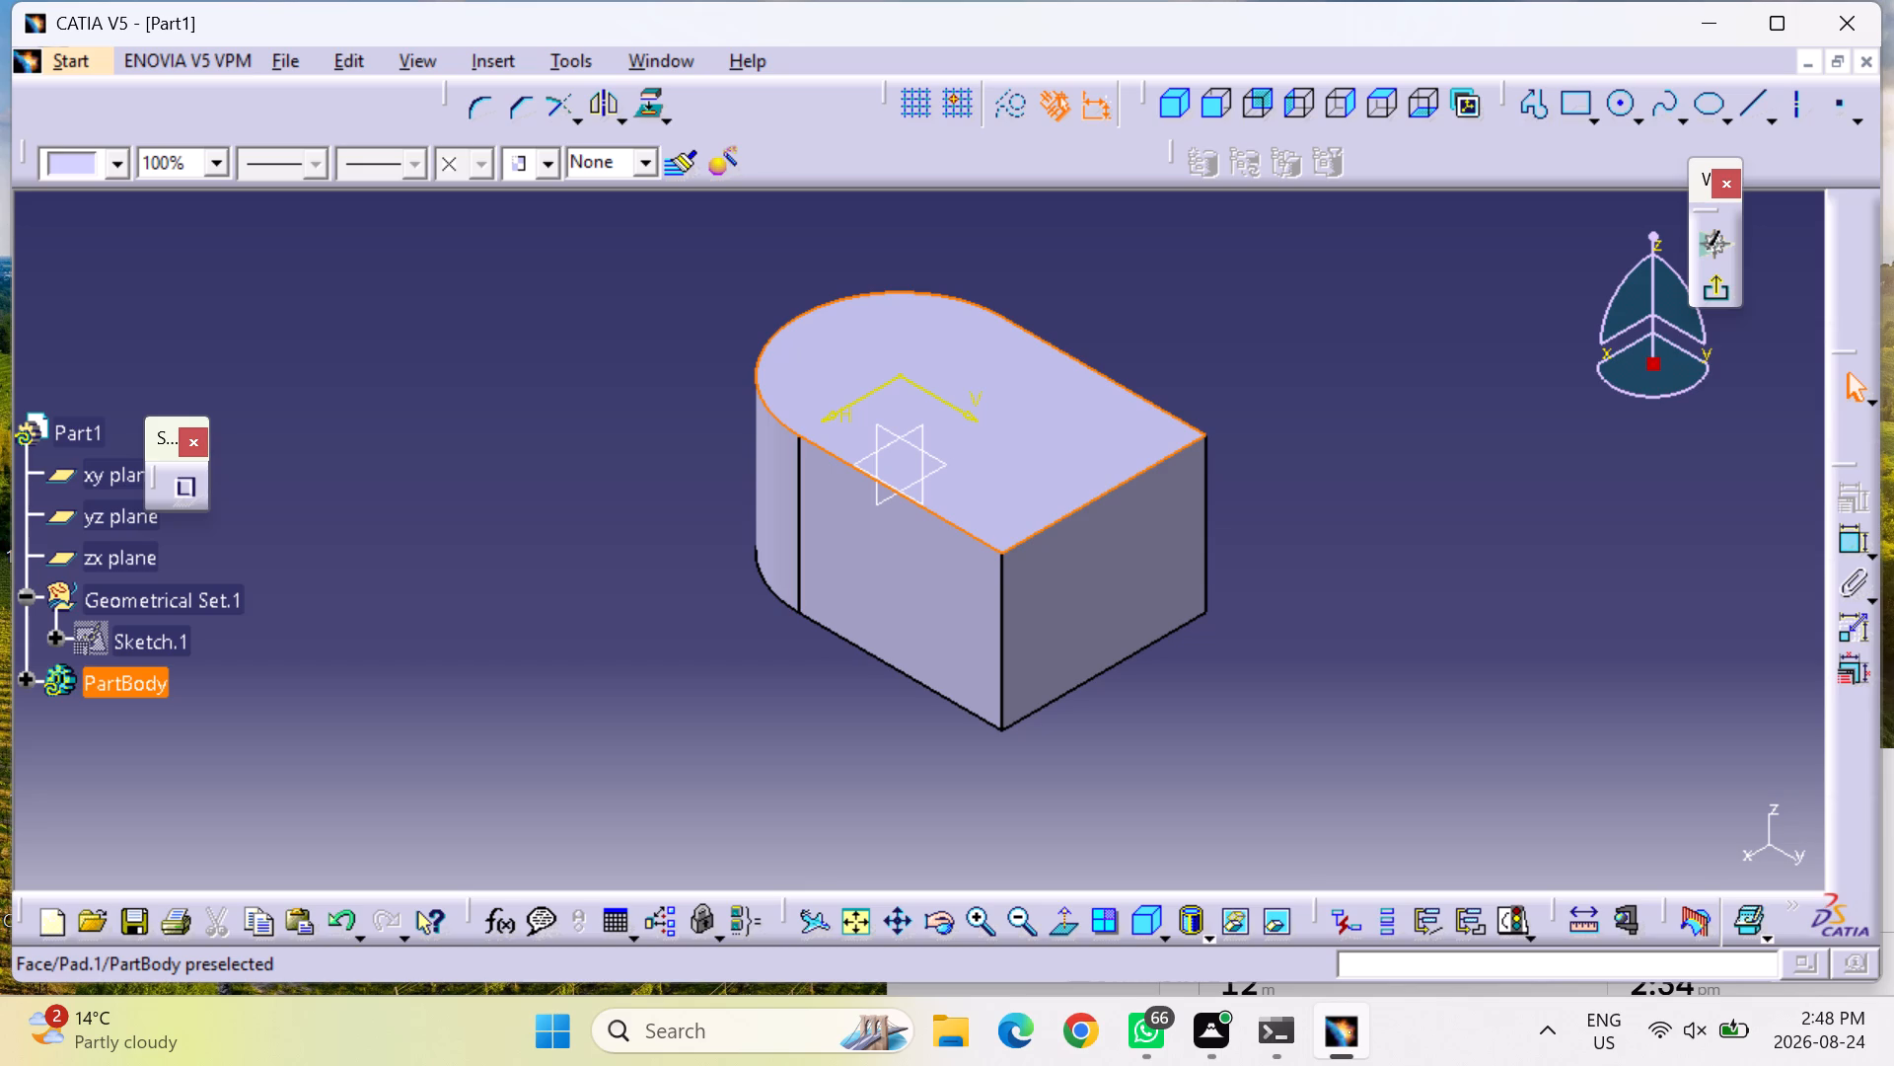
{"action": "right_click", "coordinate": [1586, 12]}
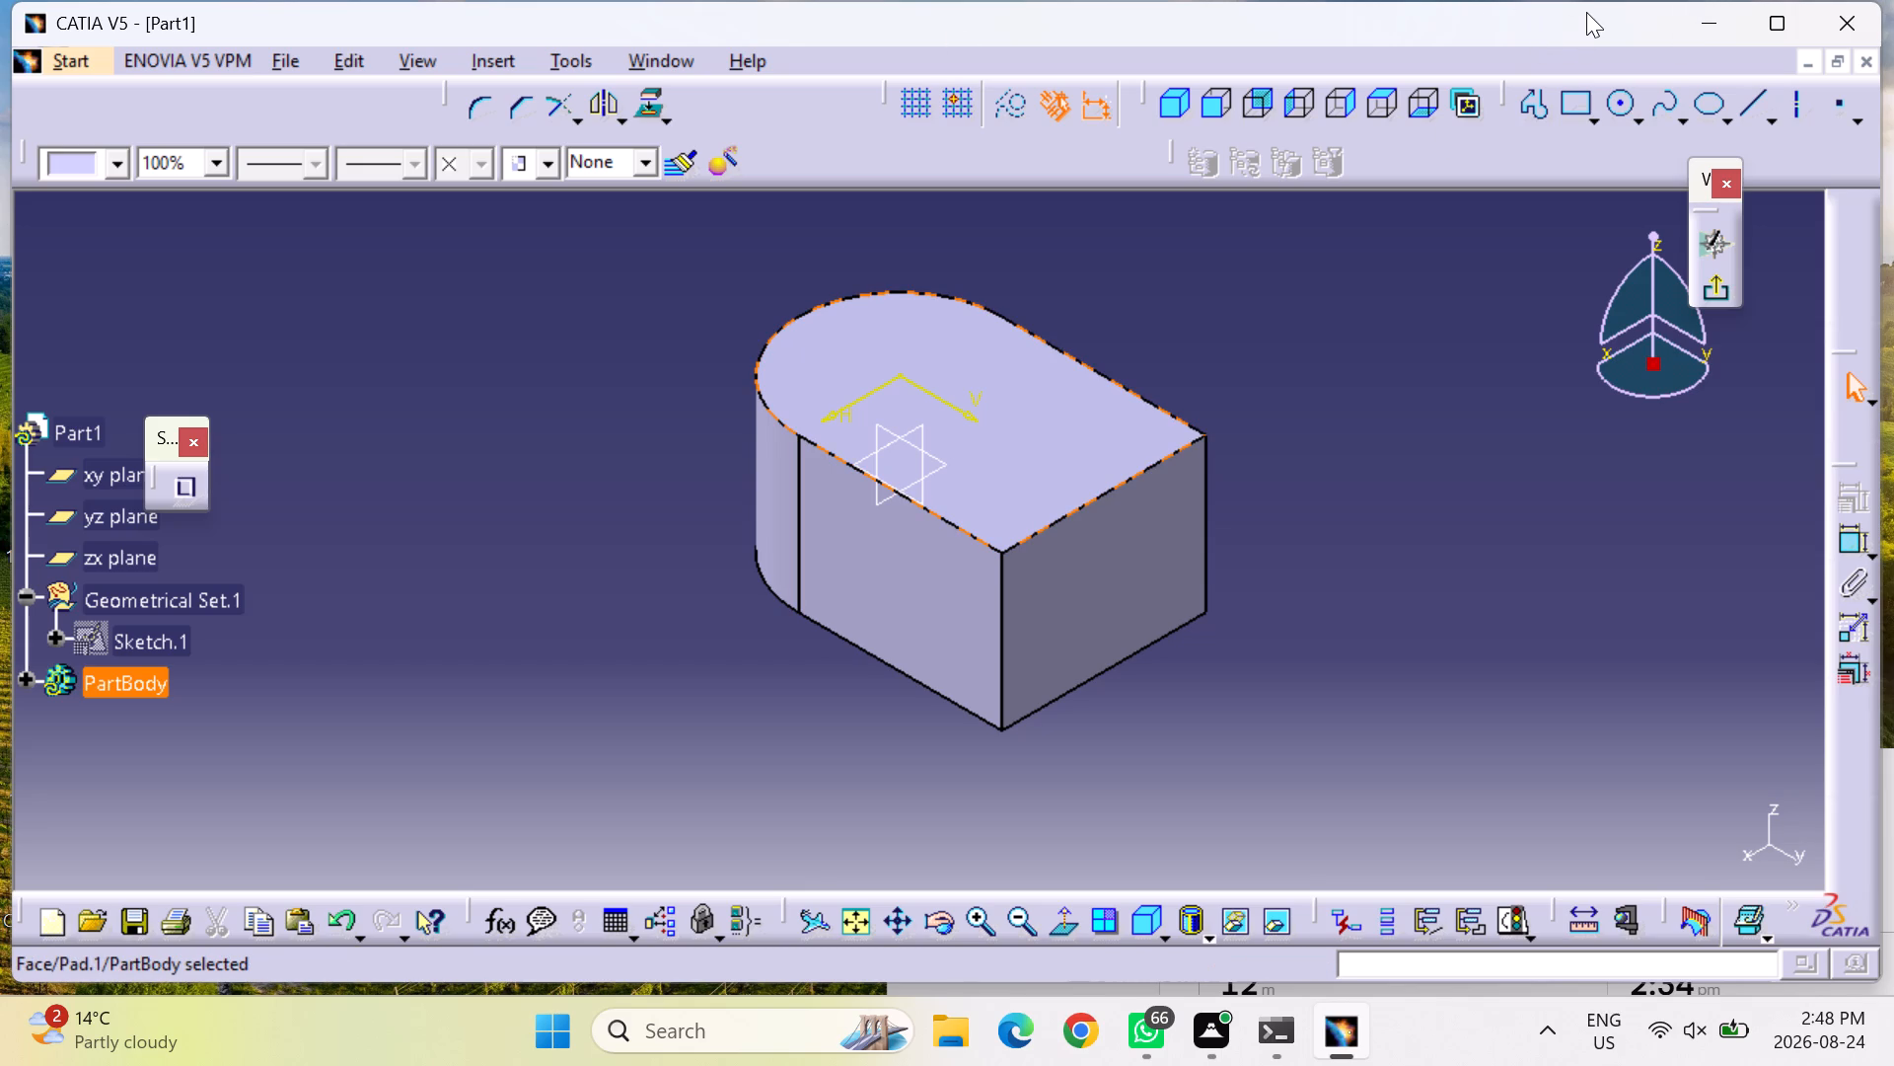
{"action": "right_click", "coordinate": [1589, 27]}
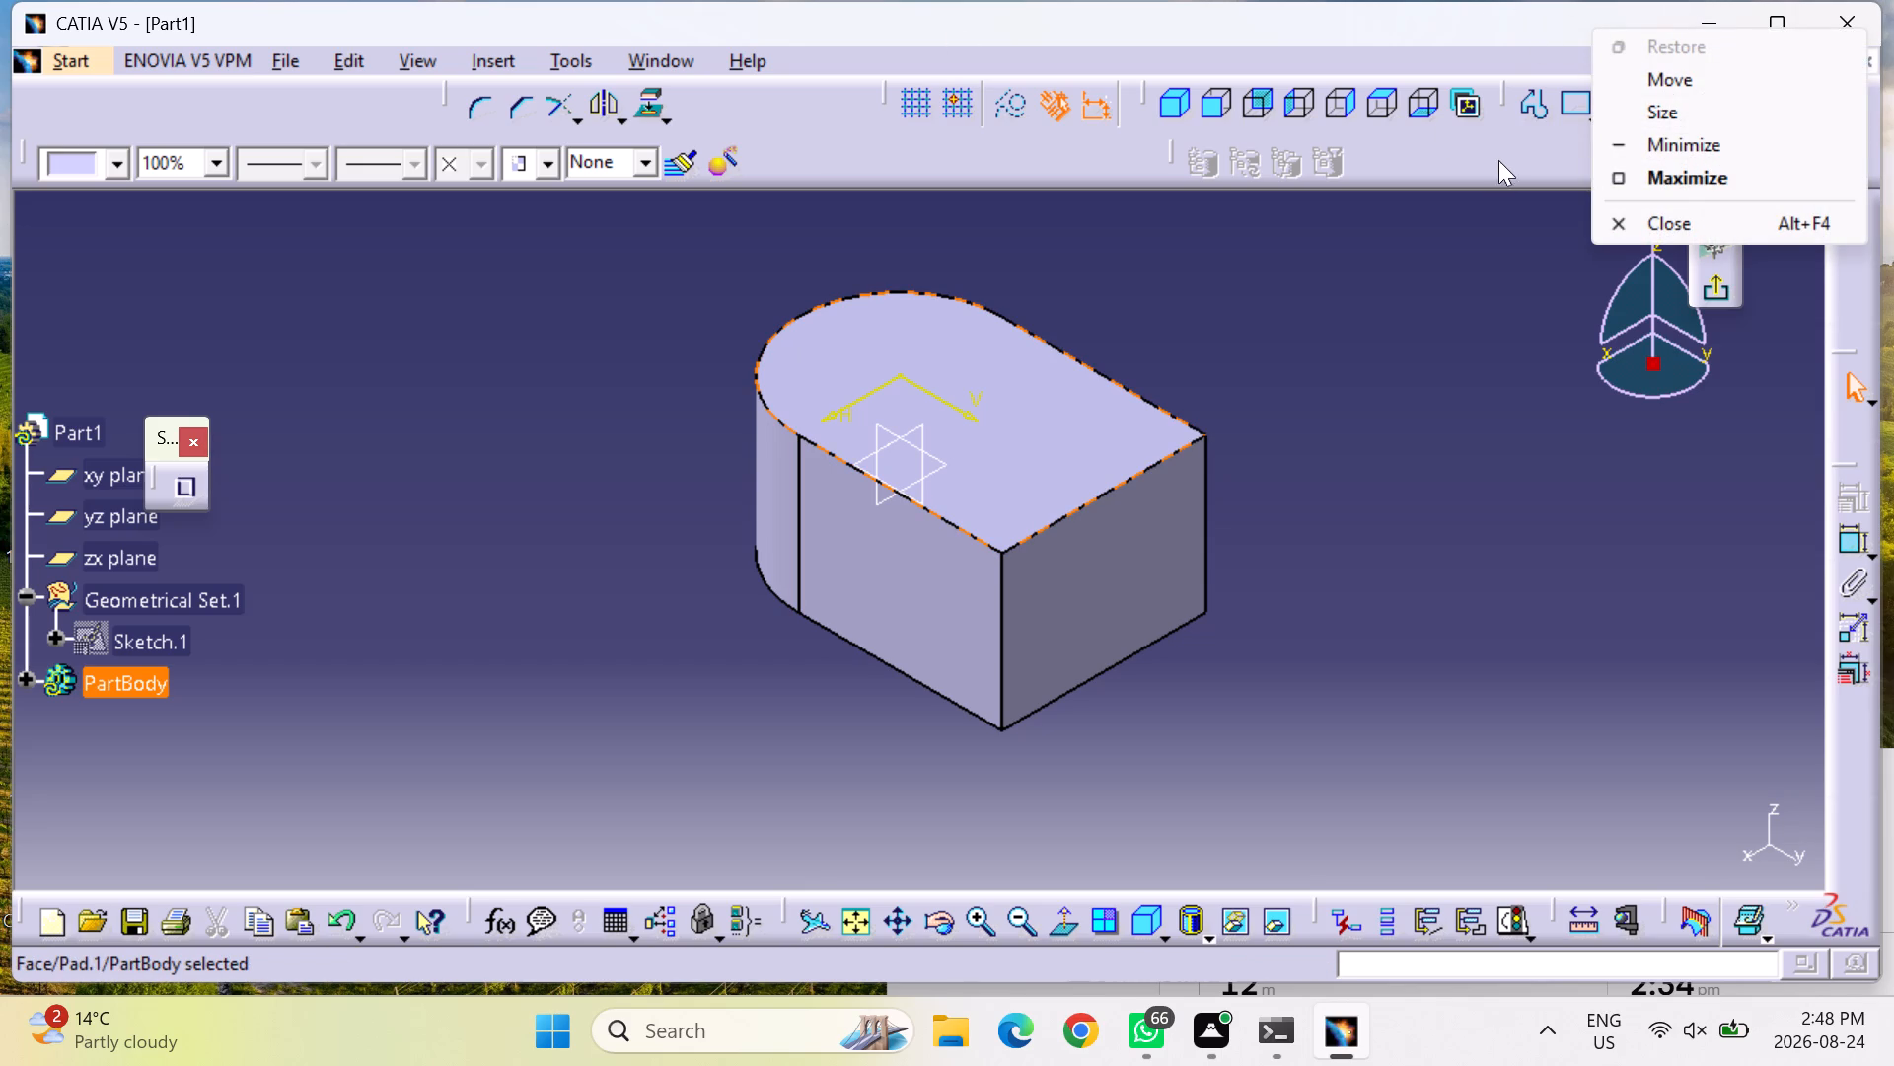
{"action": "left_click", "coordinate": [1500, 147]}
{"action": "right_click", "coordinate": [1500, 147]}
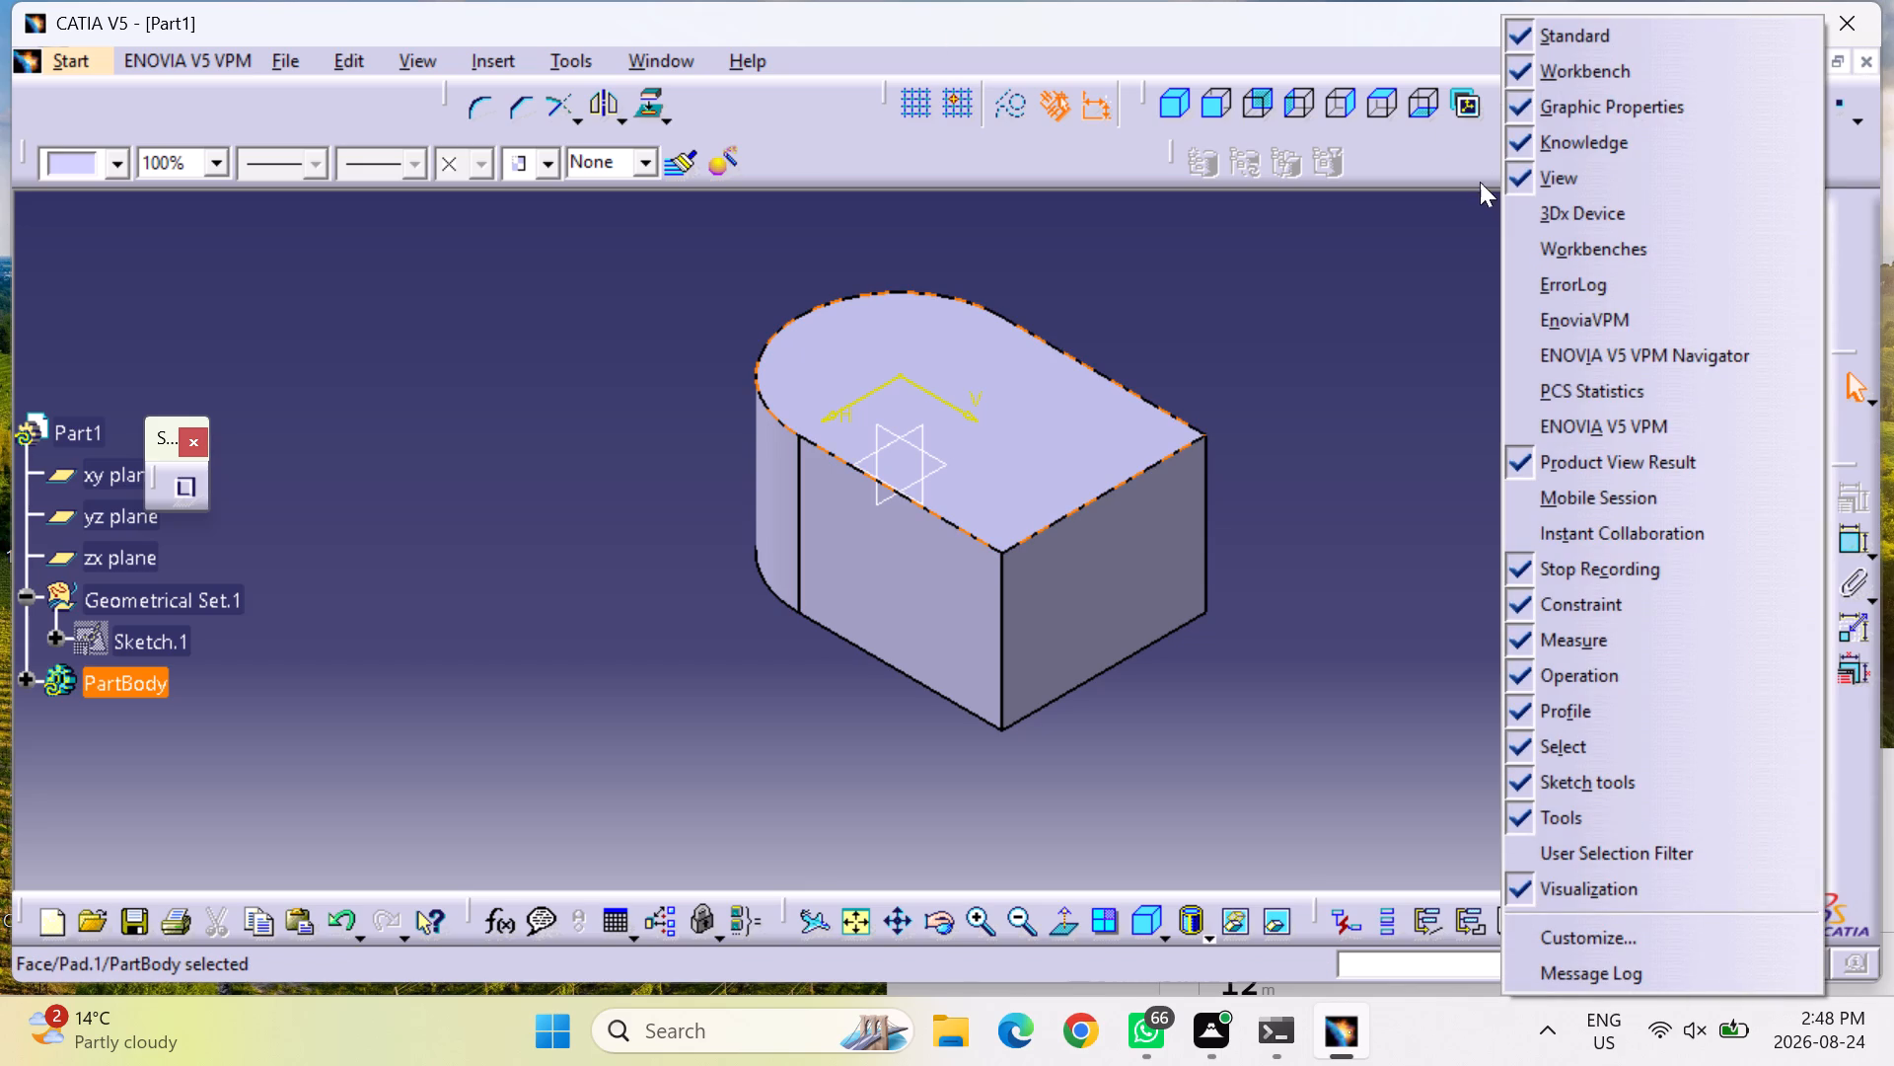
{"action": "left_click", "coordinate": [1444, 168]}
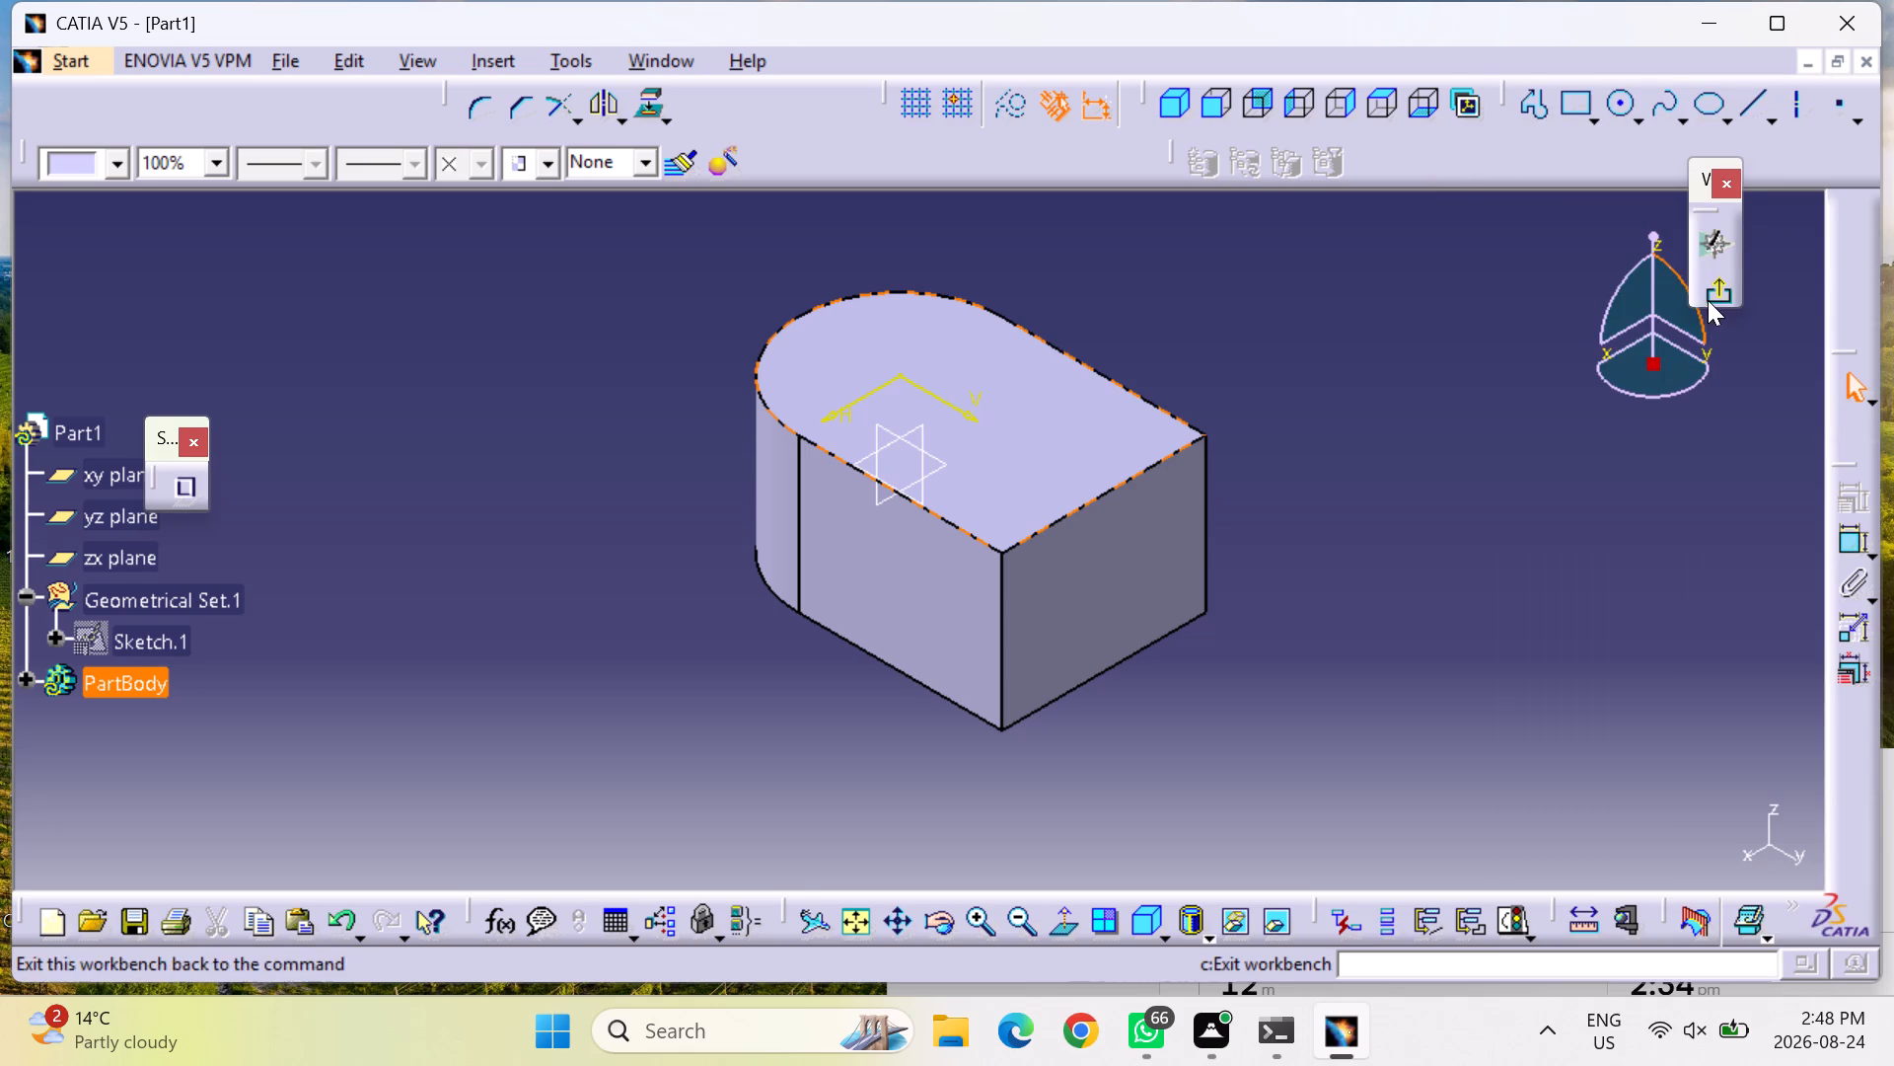
Exit the sketch and create a positioned sketch on the pad's upper flat face with Swap and Reverse V enabled.
{"action": "left_click", "coordinate": [1708, 300]}
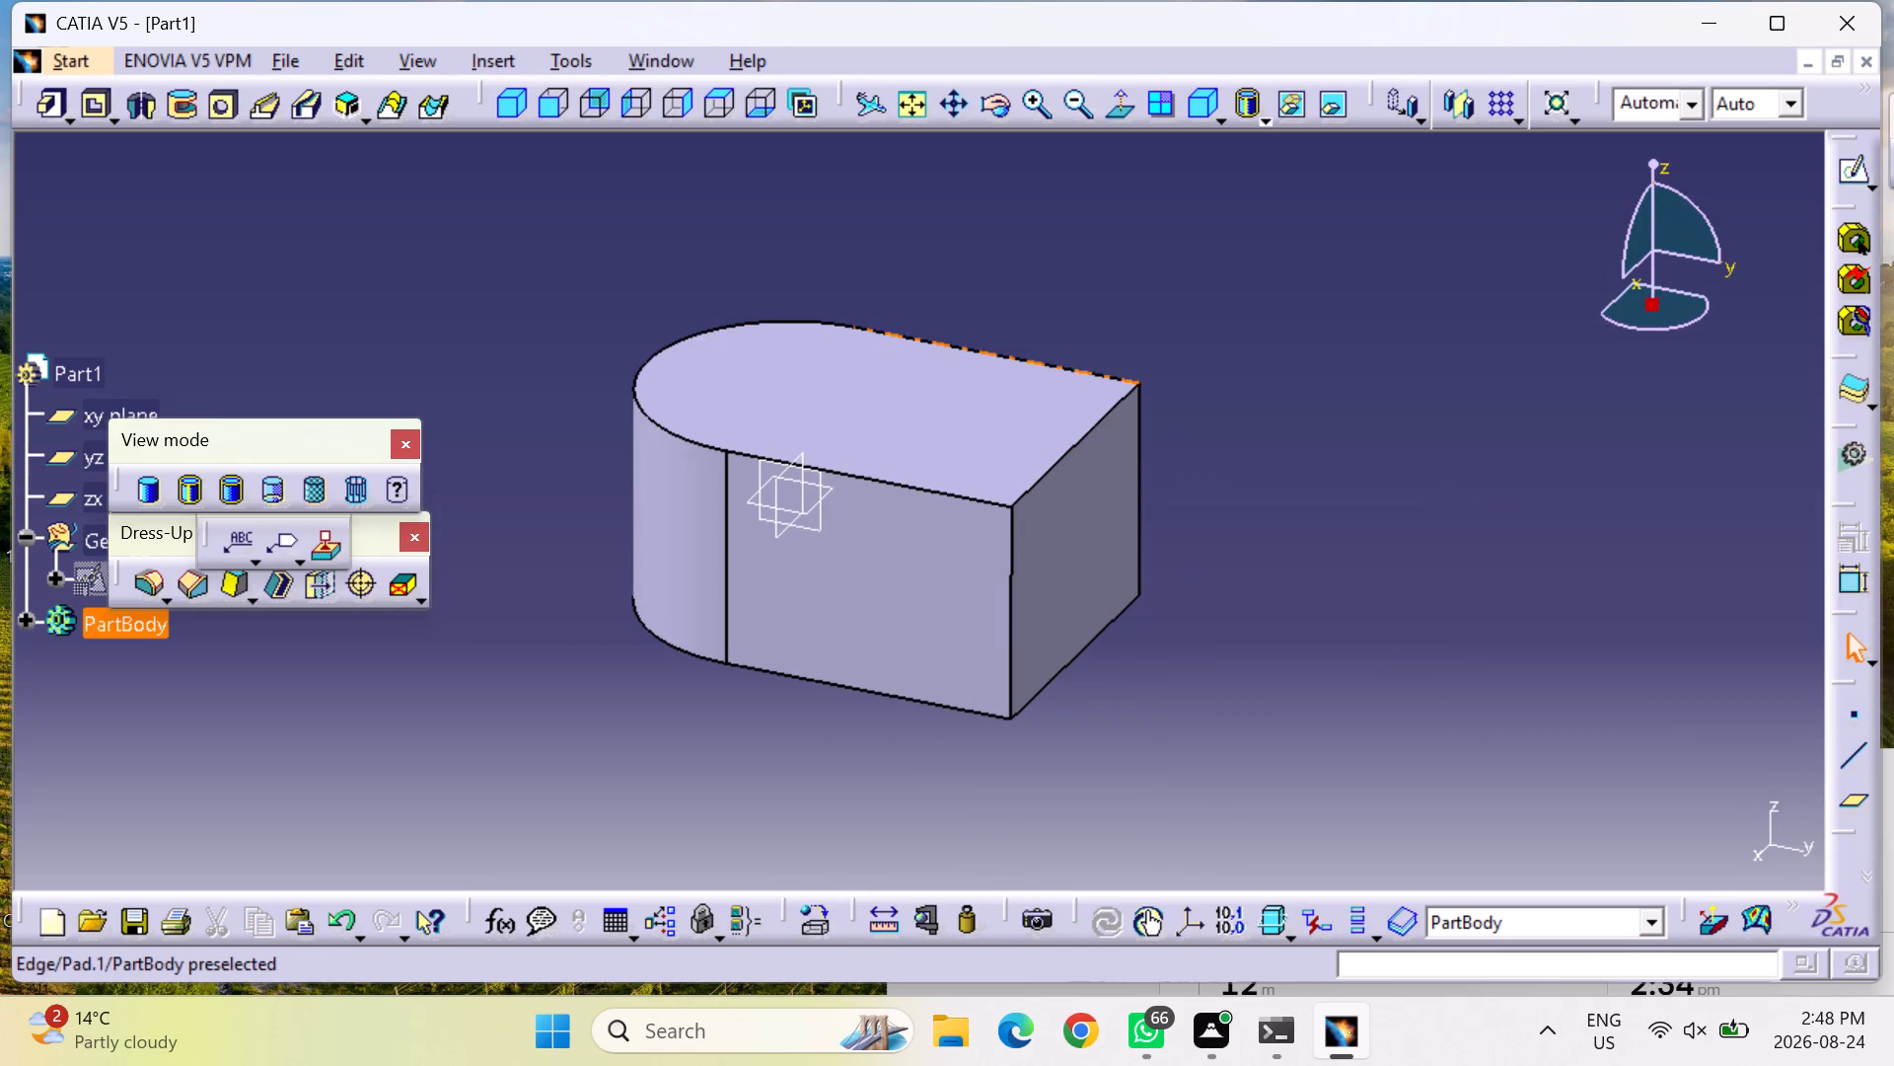
{"action": "left_click", "coordinate": [932, 405]}
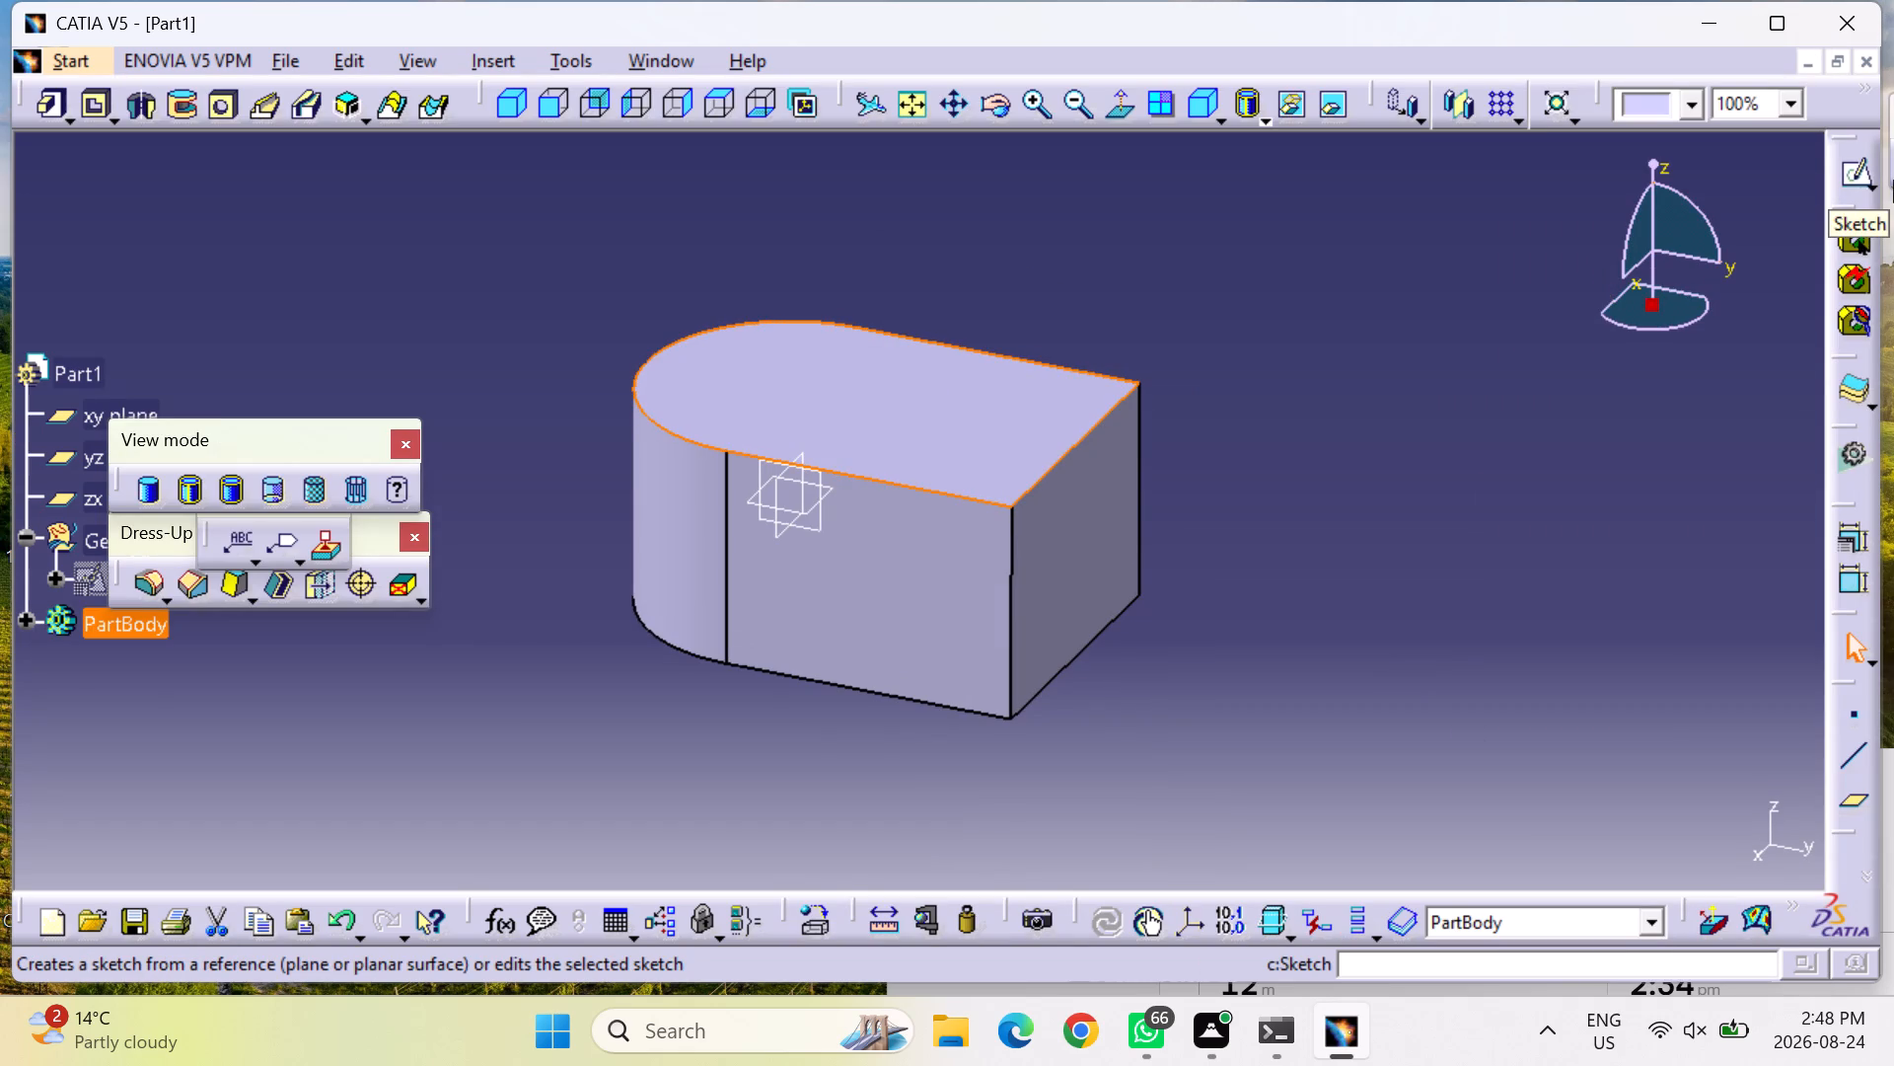
{"action": "left_click", "coordinate": [1872, 185]}
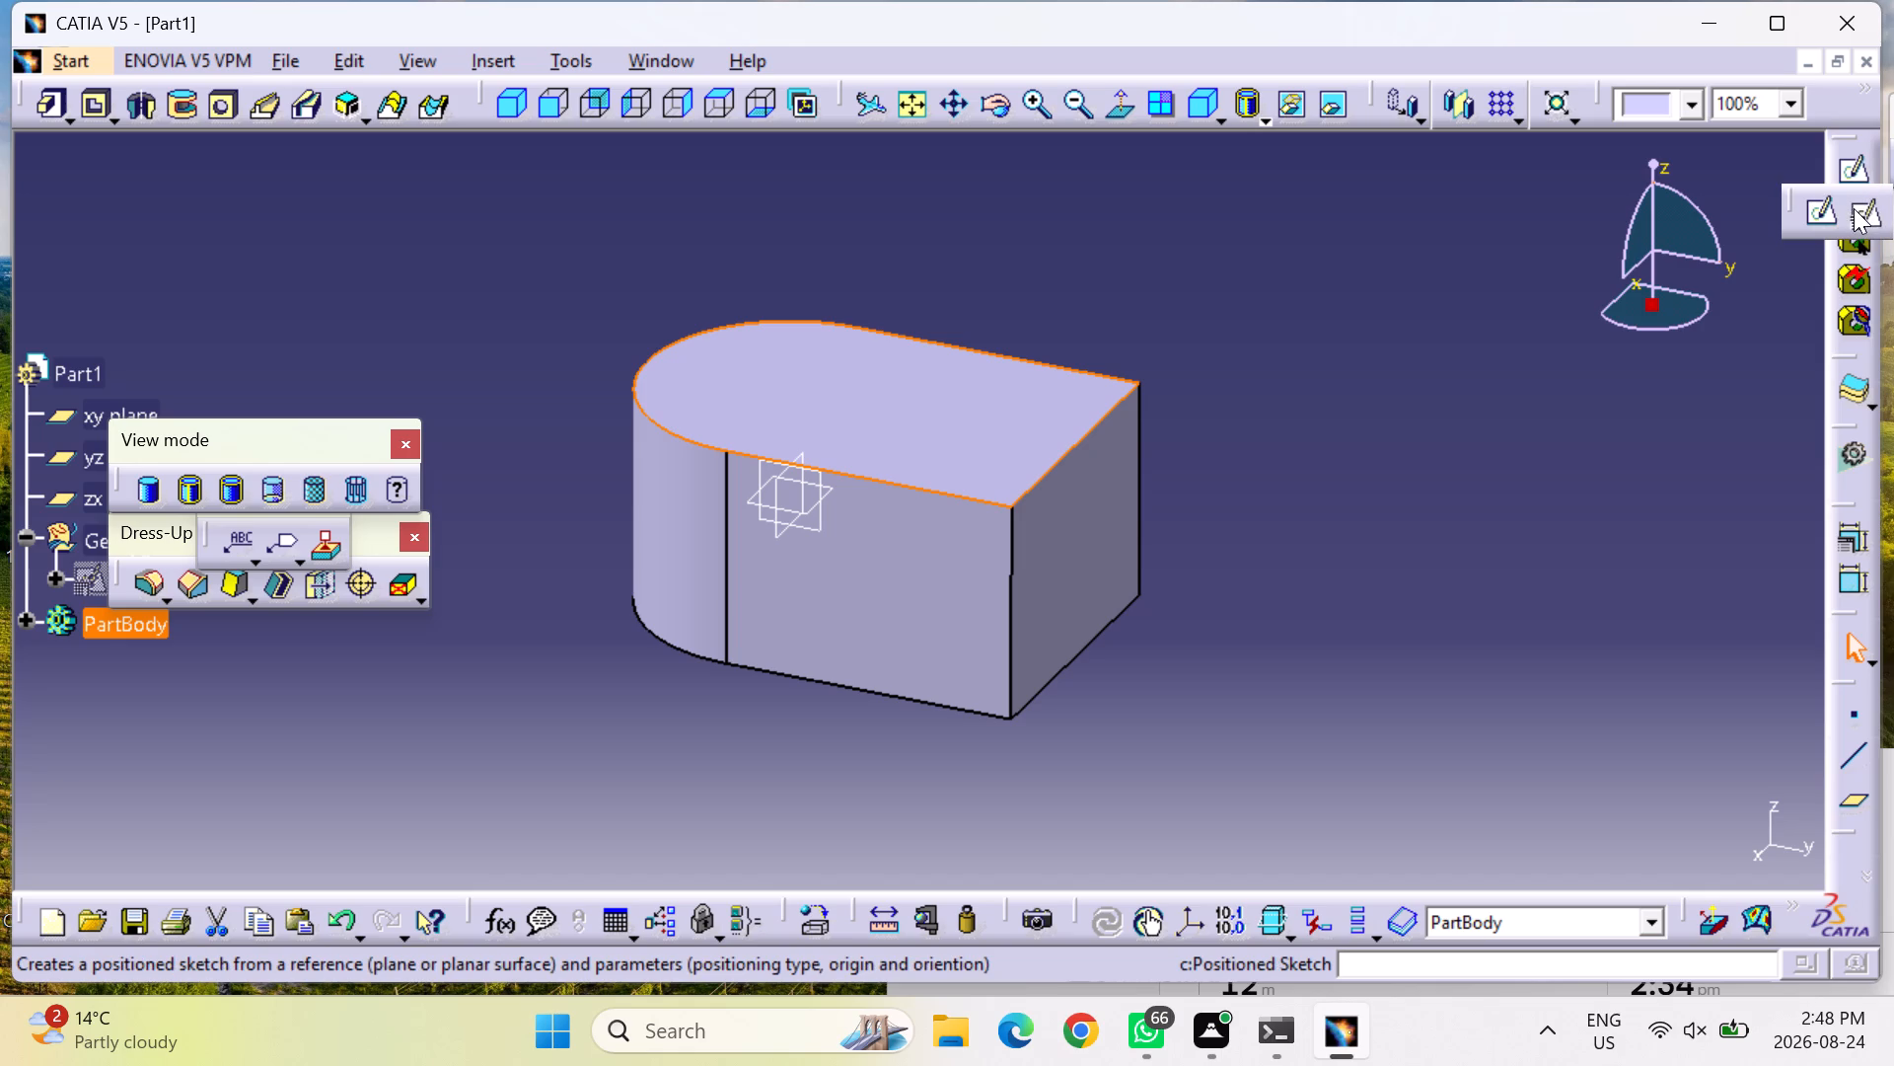
{"action": "left_click", "coordinate": [1854, 208]}
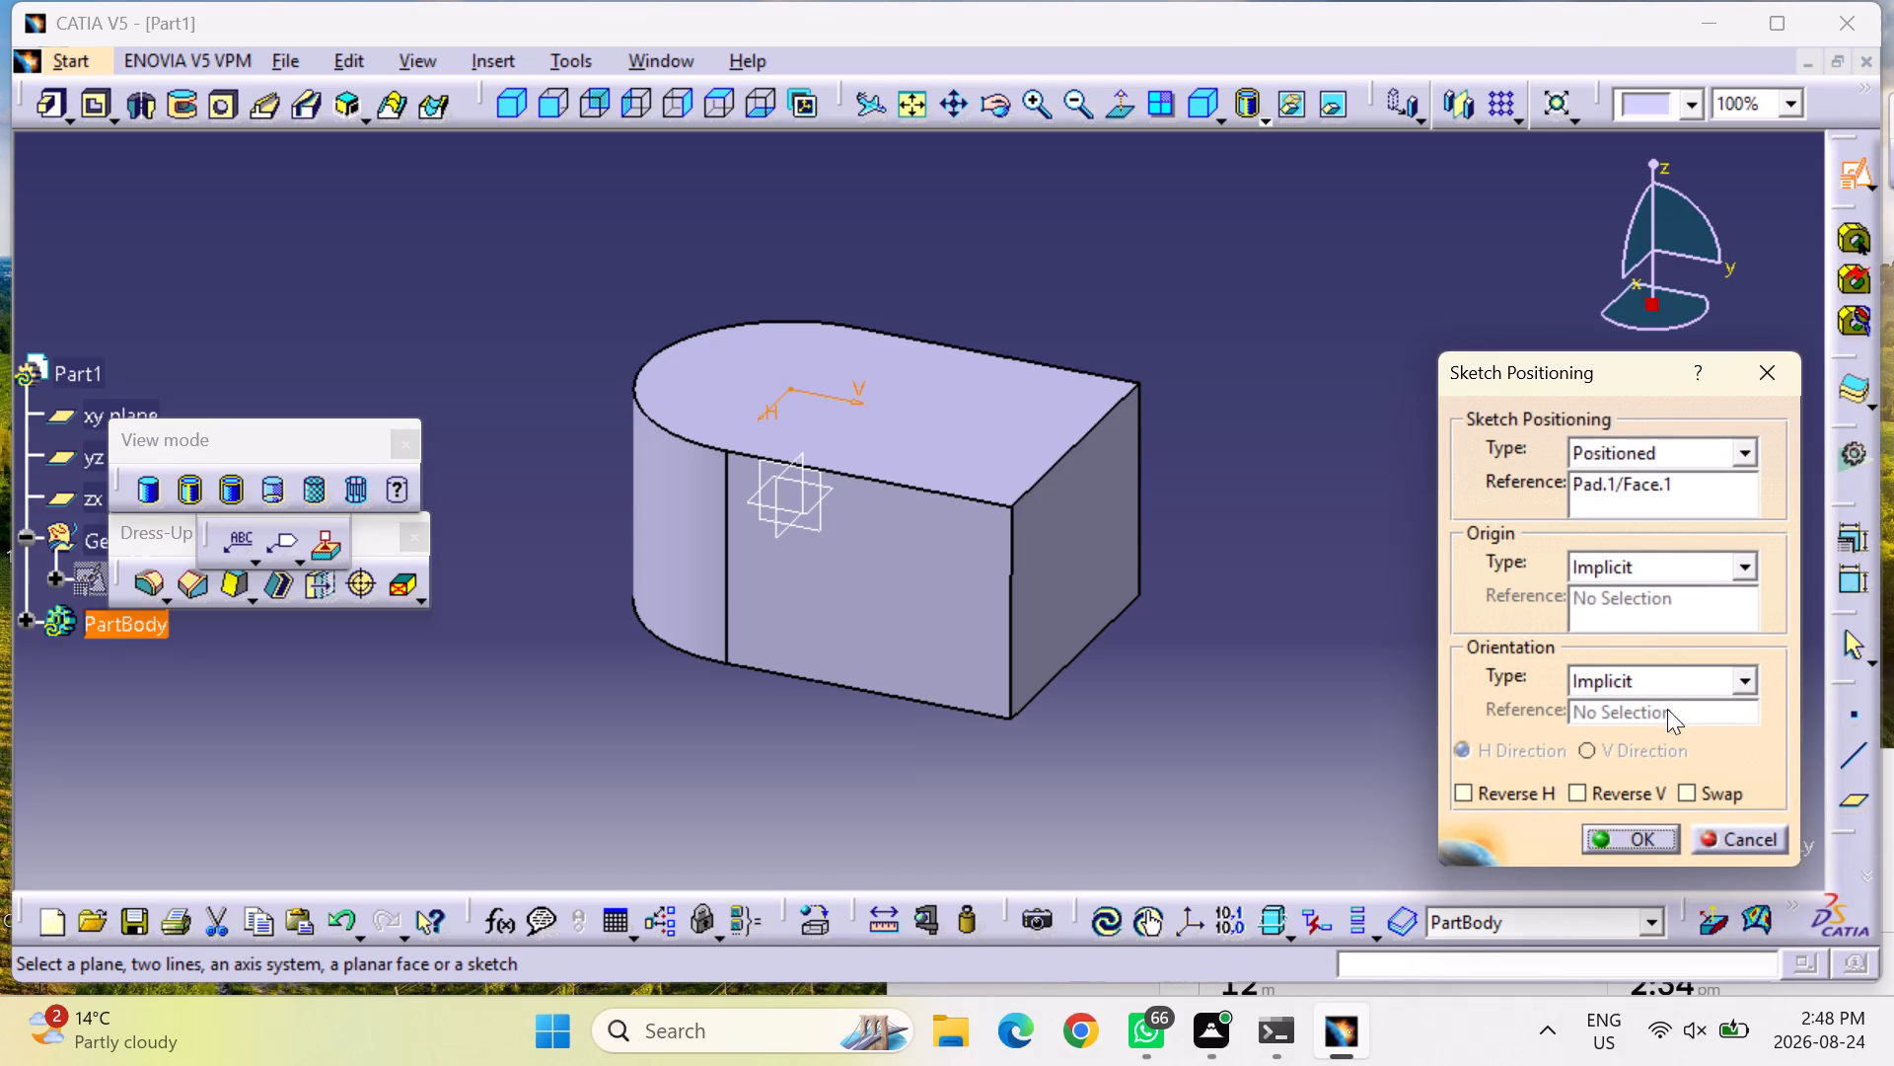
{"action": "left_click", "coordinate": [1678, 787]}
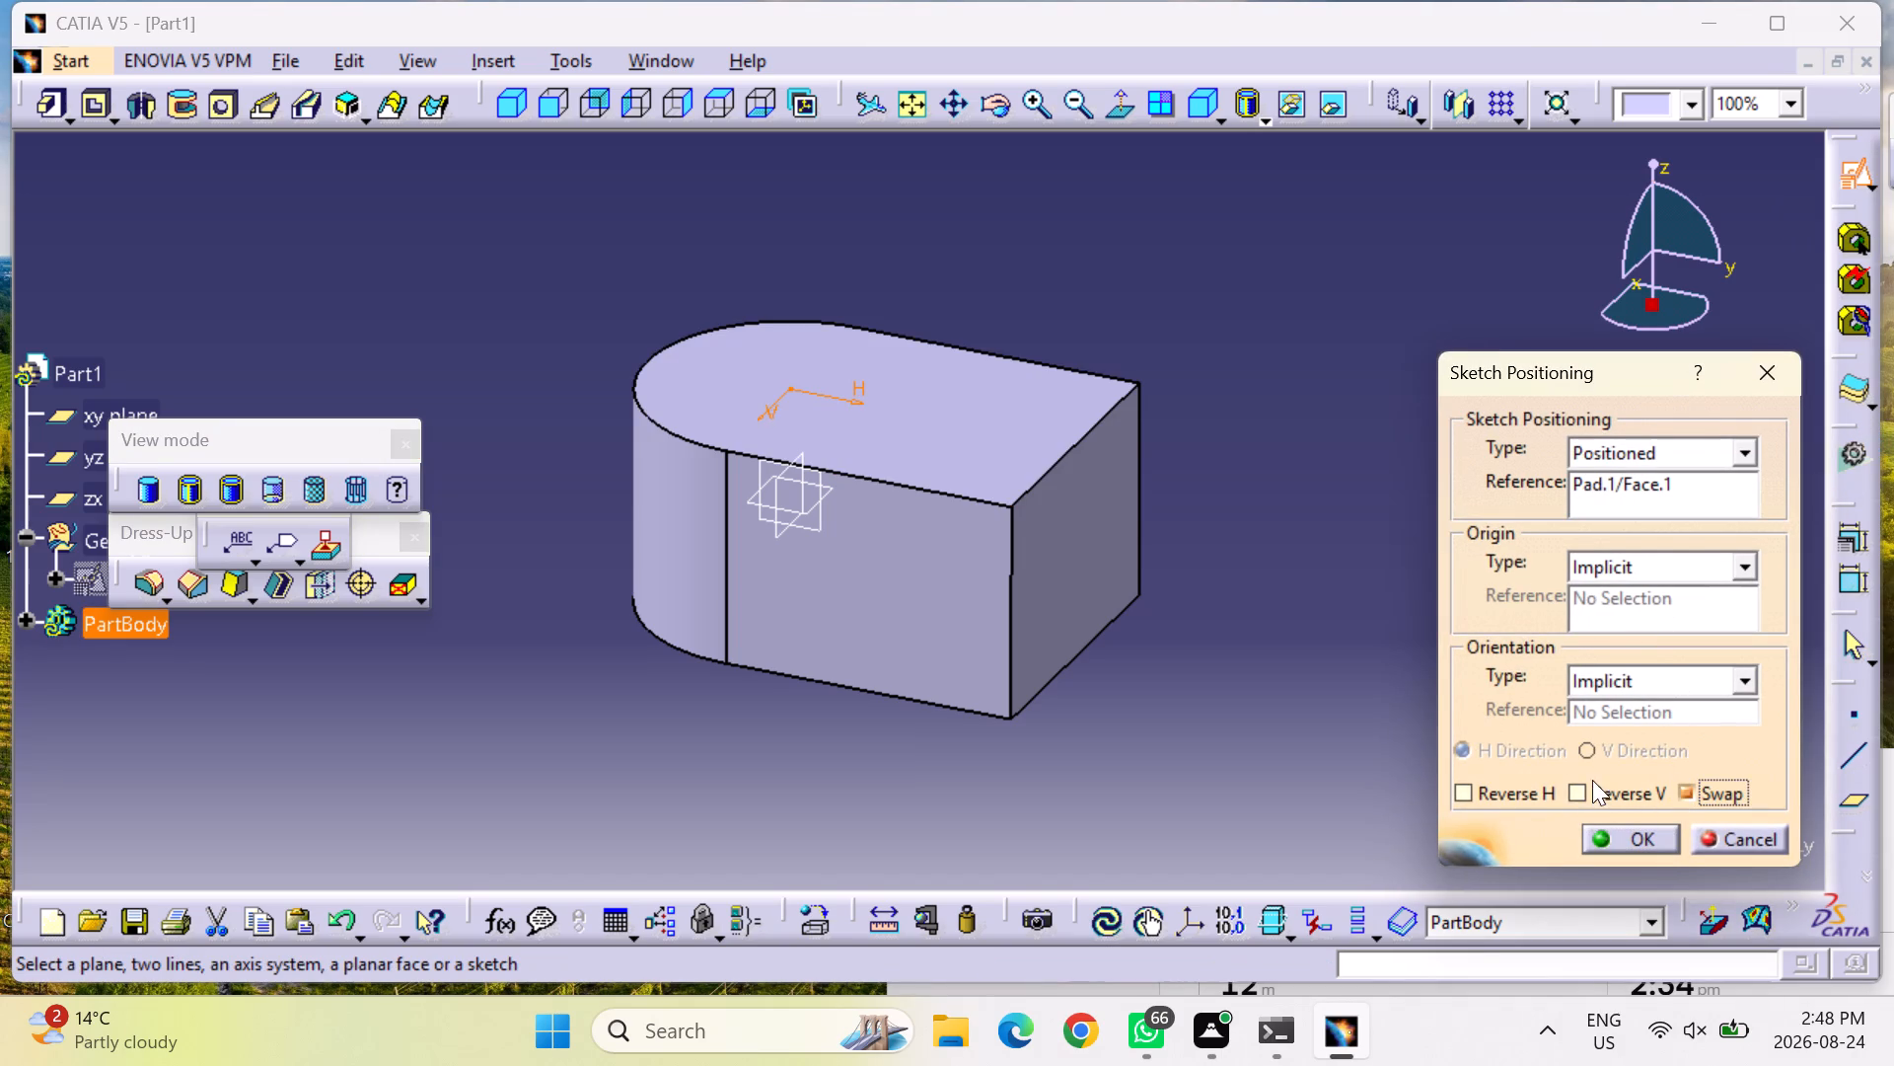
{"action": "left_click", "coordinate": [1578, 789]}
{"action": "left_click", "coordinate": [1628, 841]}
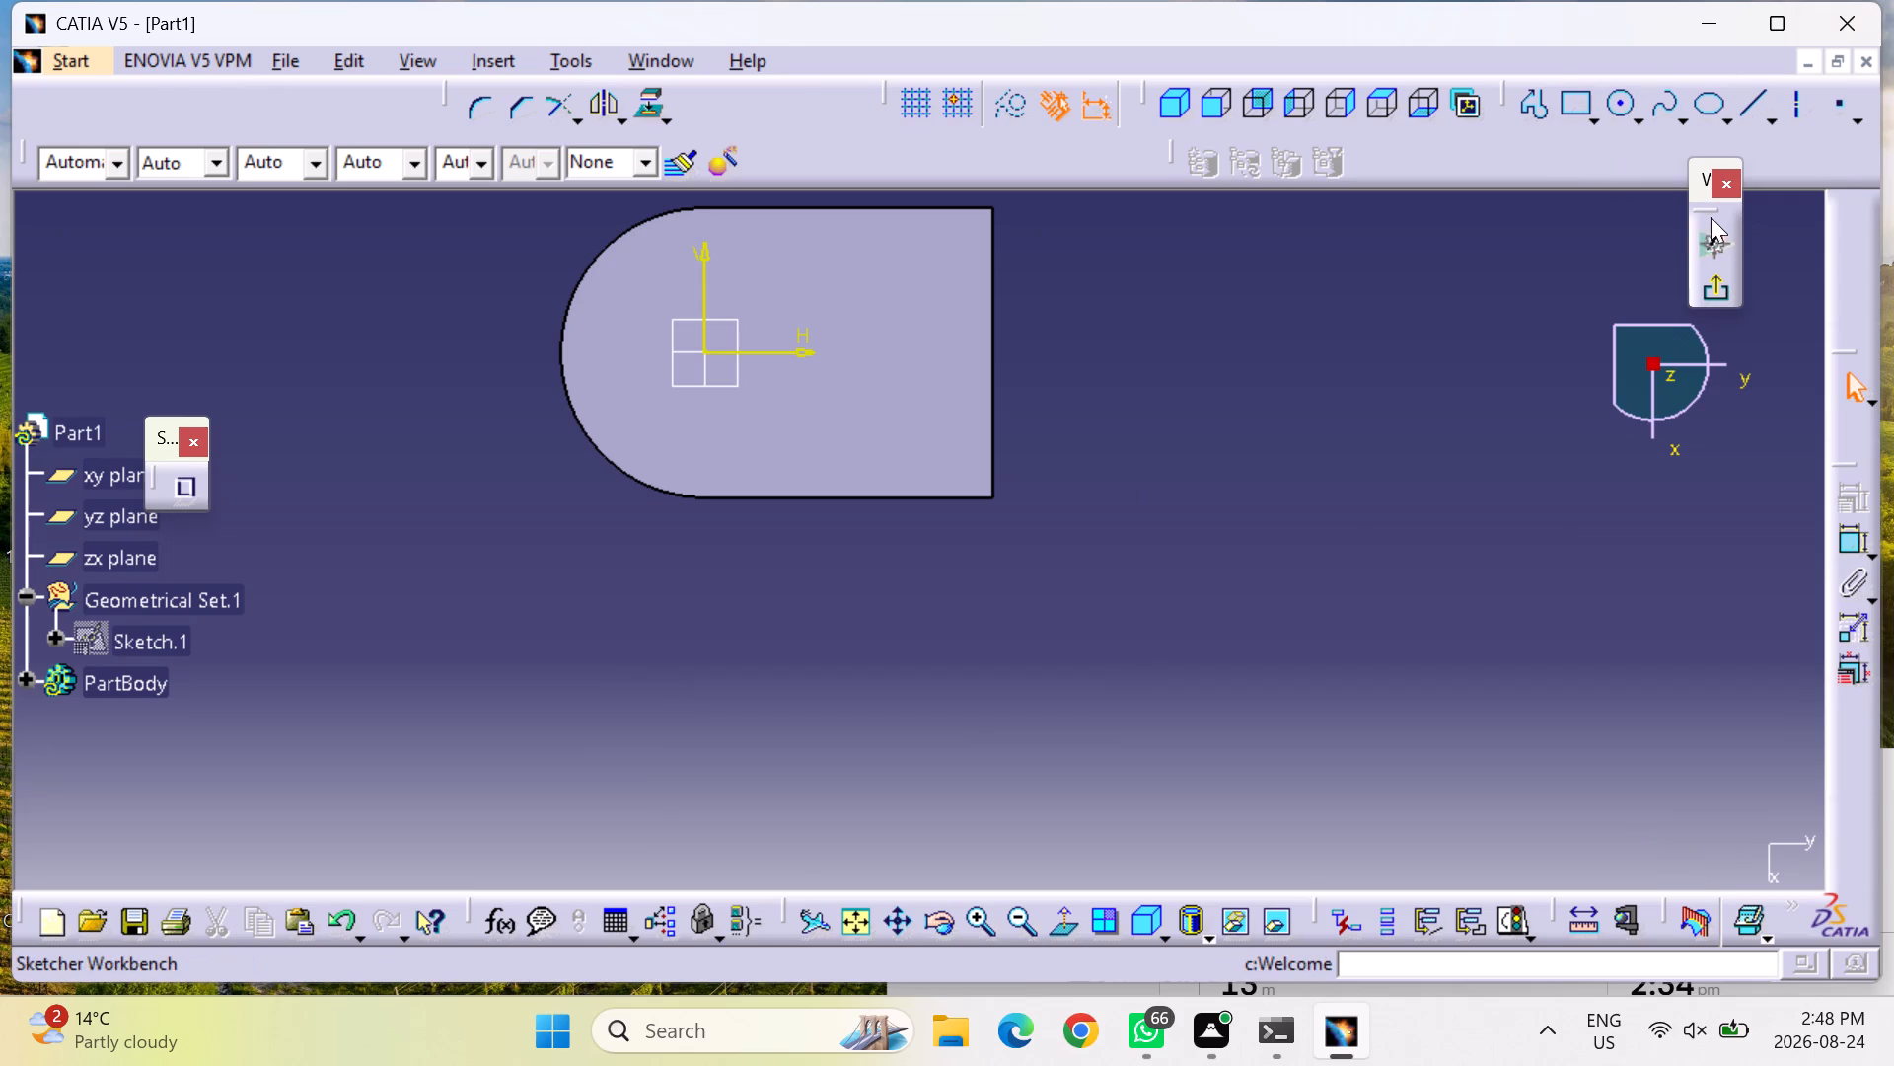
Dock the floating Workbench toolbar back among the side toolbars.
{"action": "left_click_drag", "start_coordinate": [1695, 188], "coordinate": [1861, 239]}
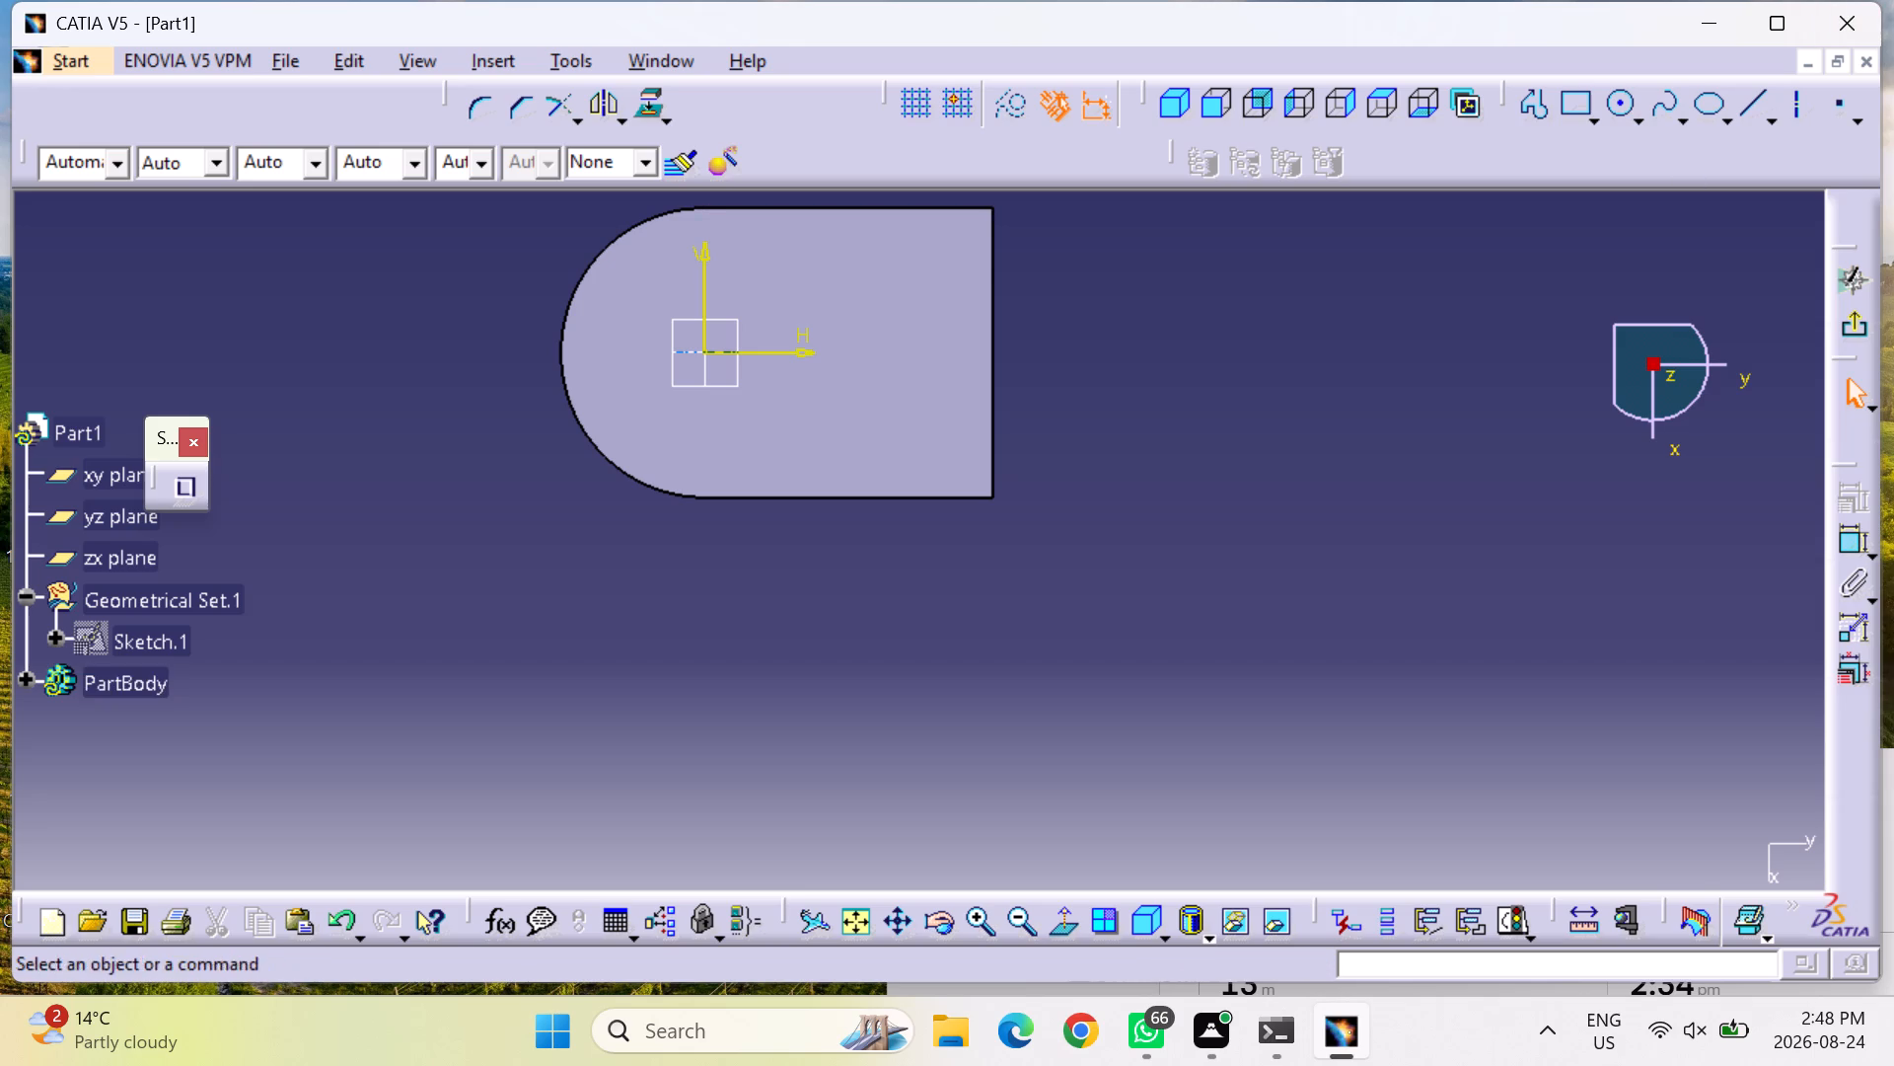
Sketch an open profile: upper line about 37 mm ending on the V axis, tangent arc of about 17 mm radius, lower line about 53 mm.
{"action": "middle_click_drag", "start_coordinate": [930, 406], "coordinate": [978, 514]}
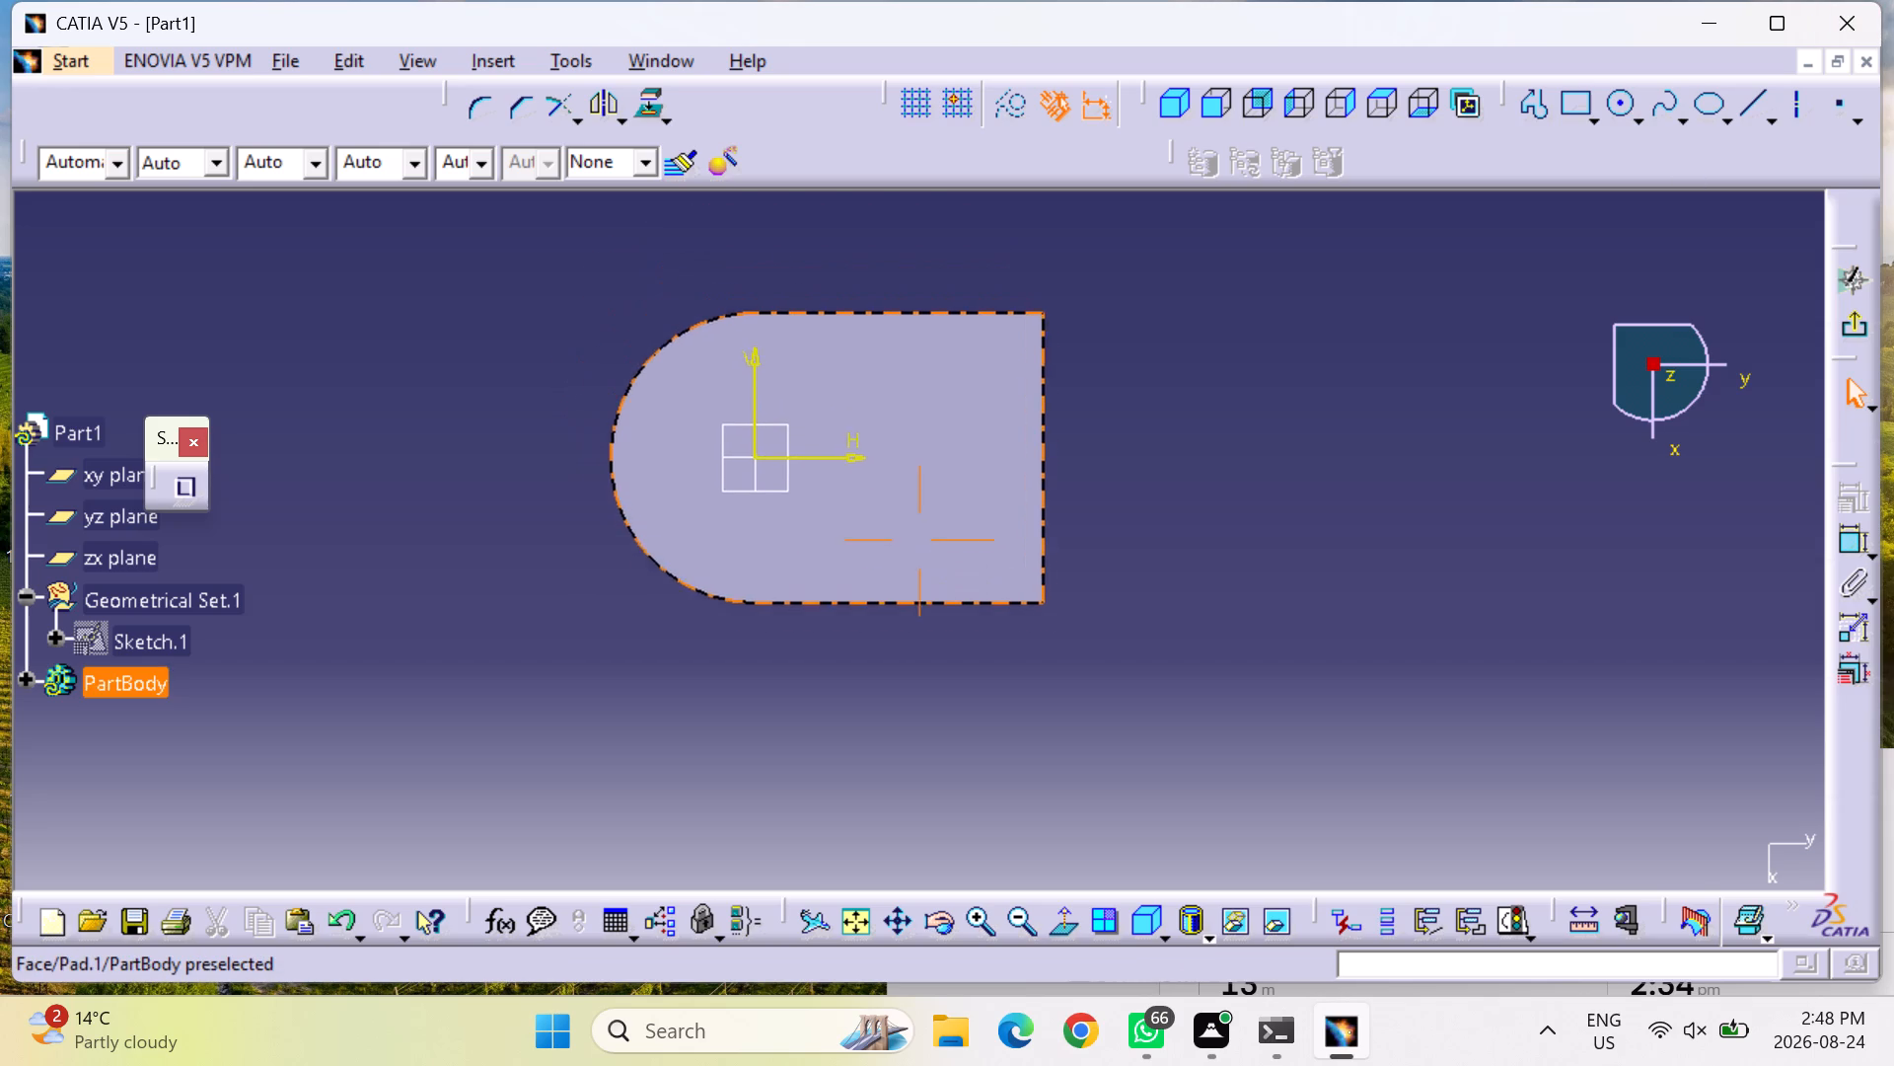
{"action": "middle_click_drag", "start_coordinate": [978, 514], "coordinate": [1004, 591]}
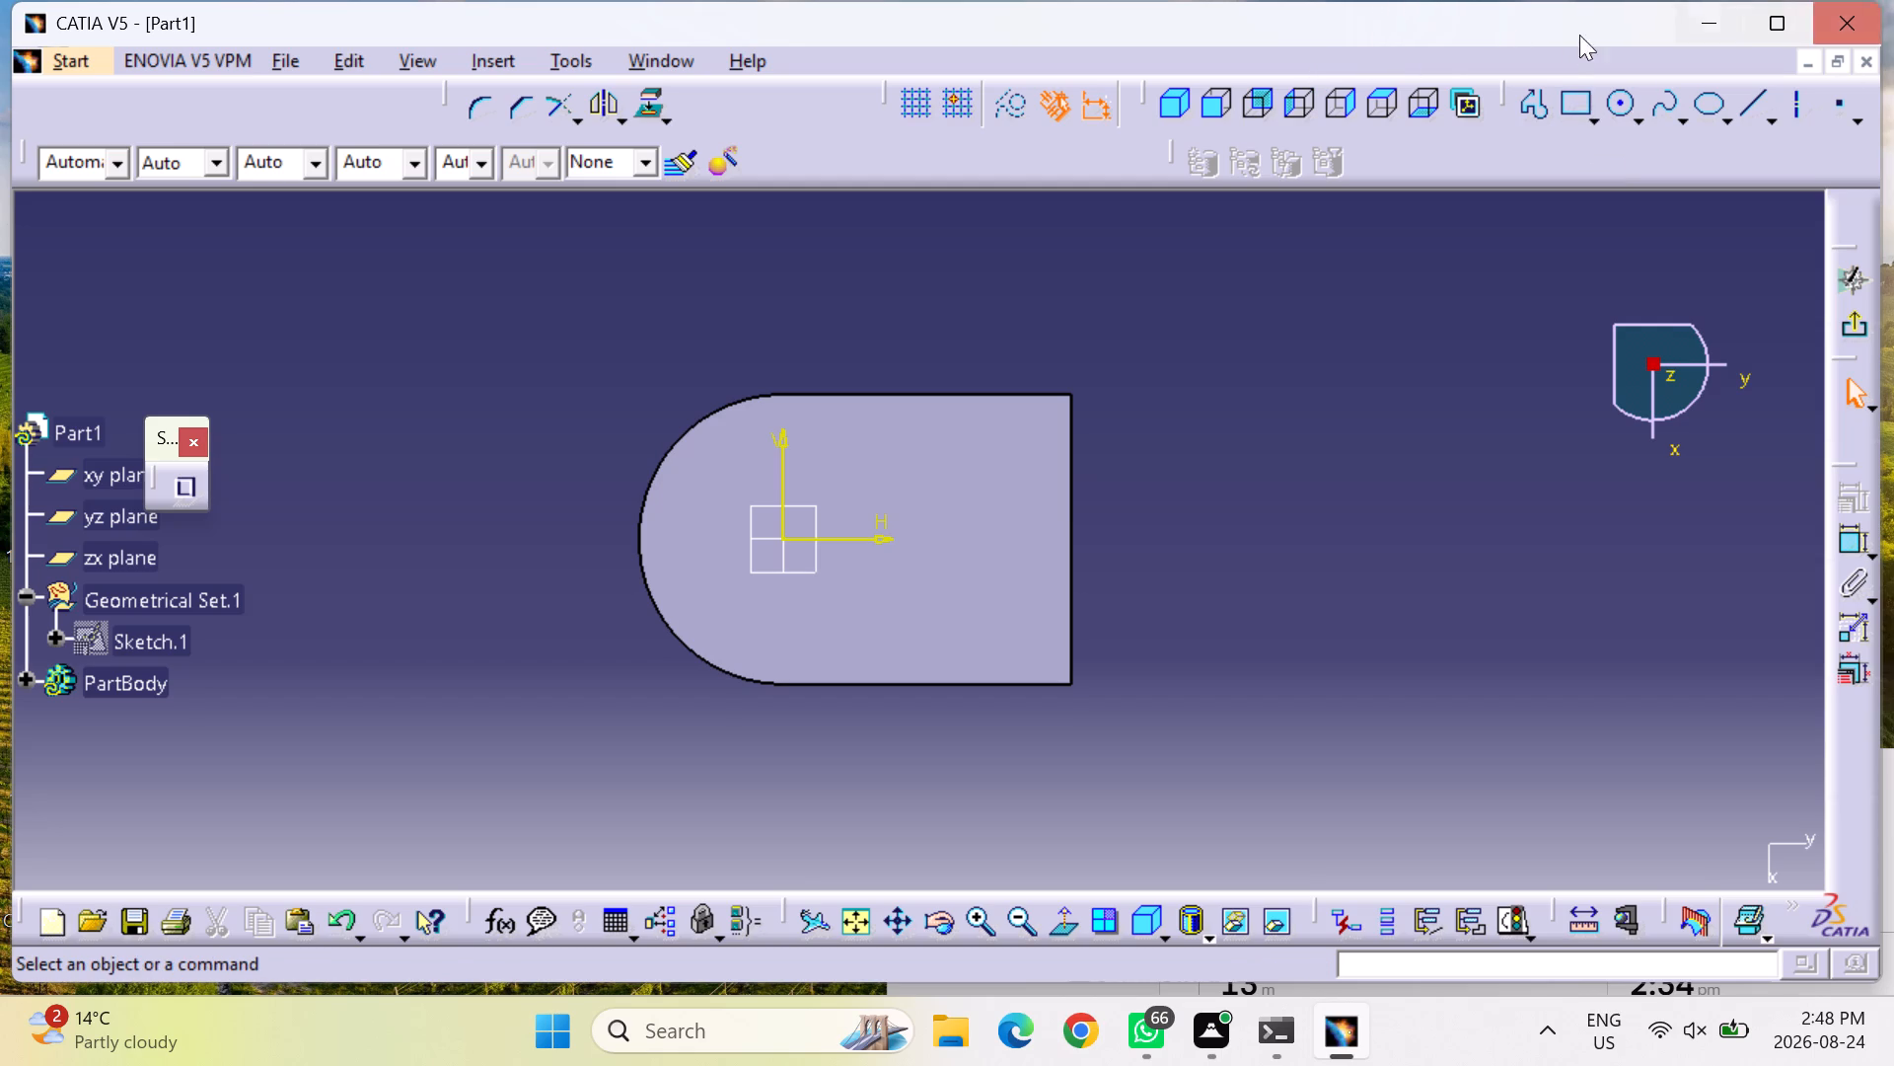
{"action": "left_click", "coordinate": [1531, 114]}
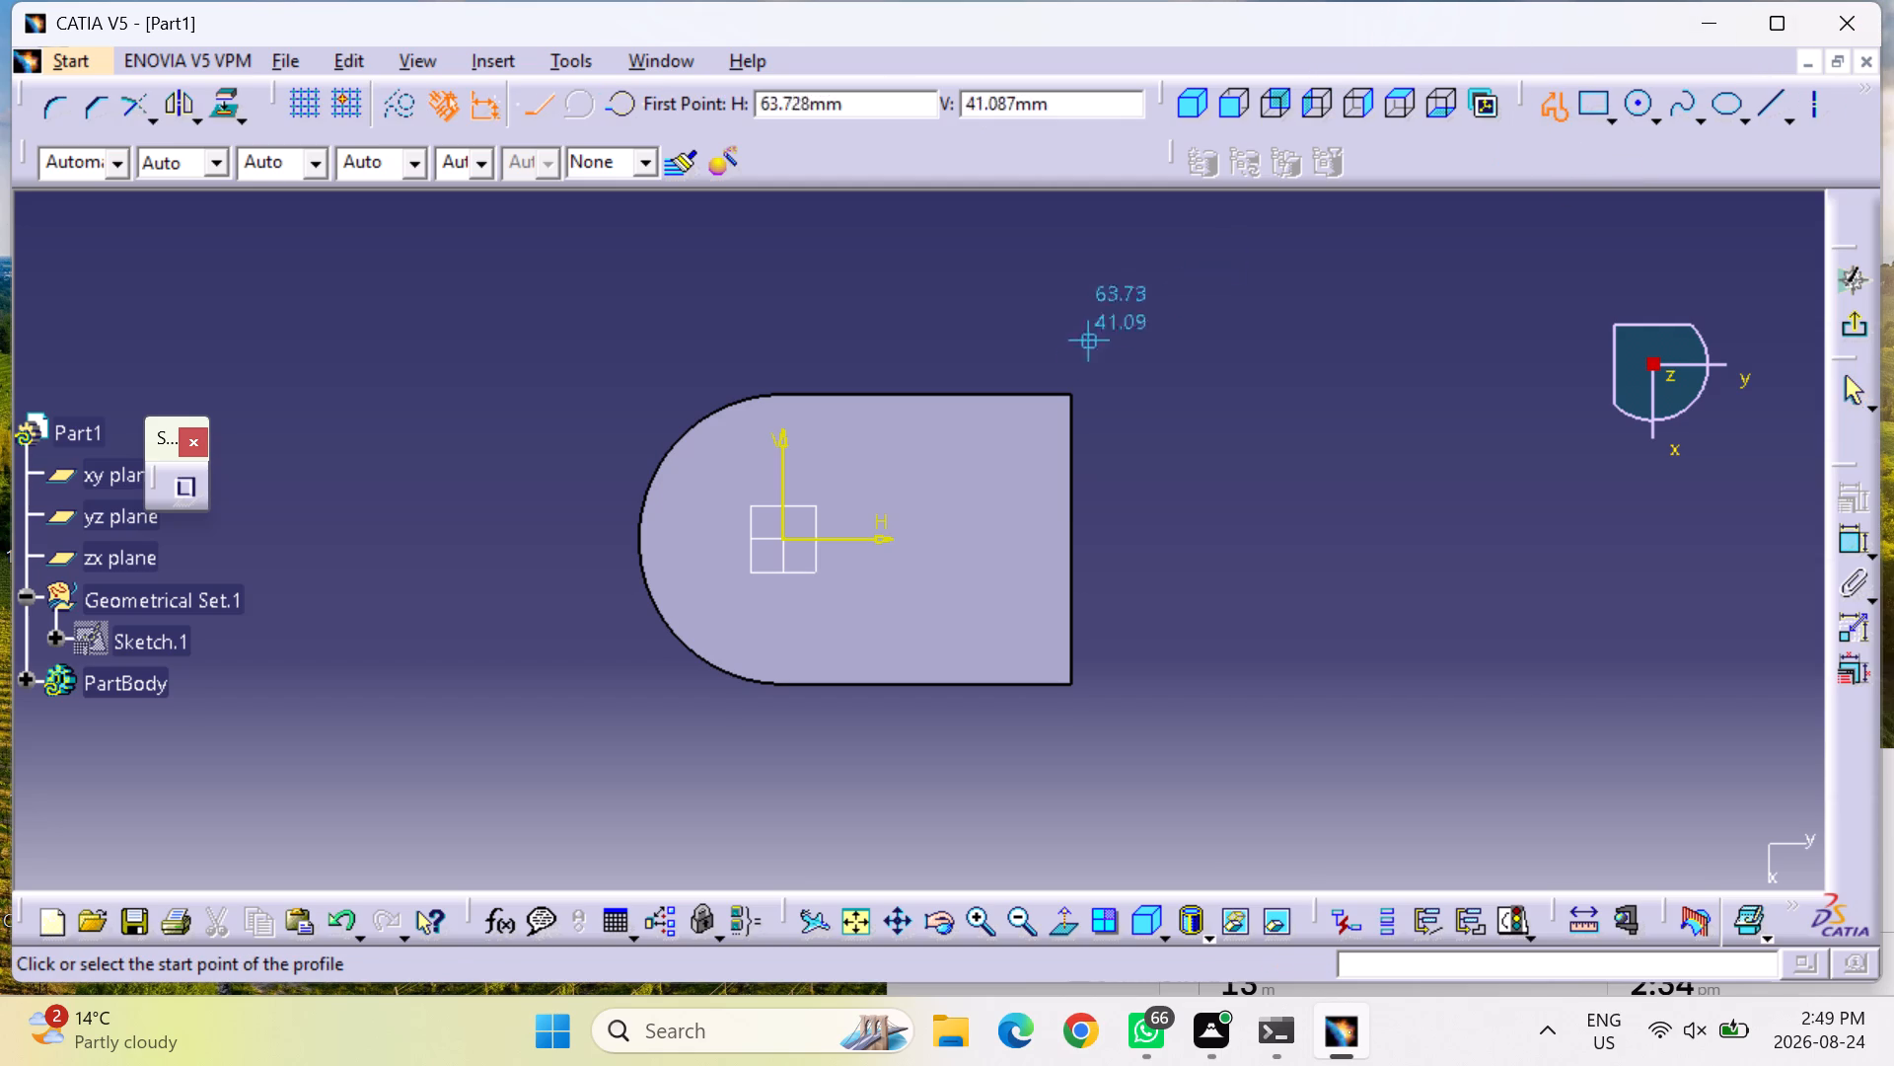
{"action": "left_click", "coordinate": [966, 455]}
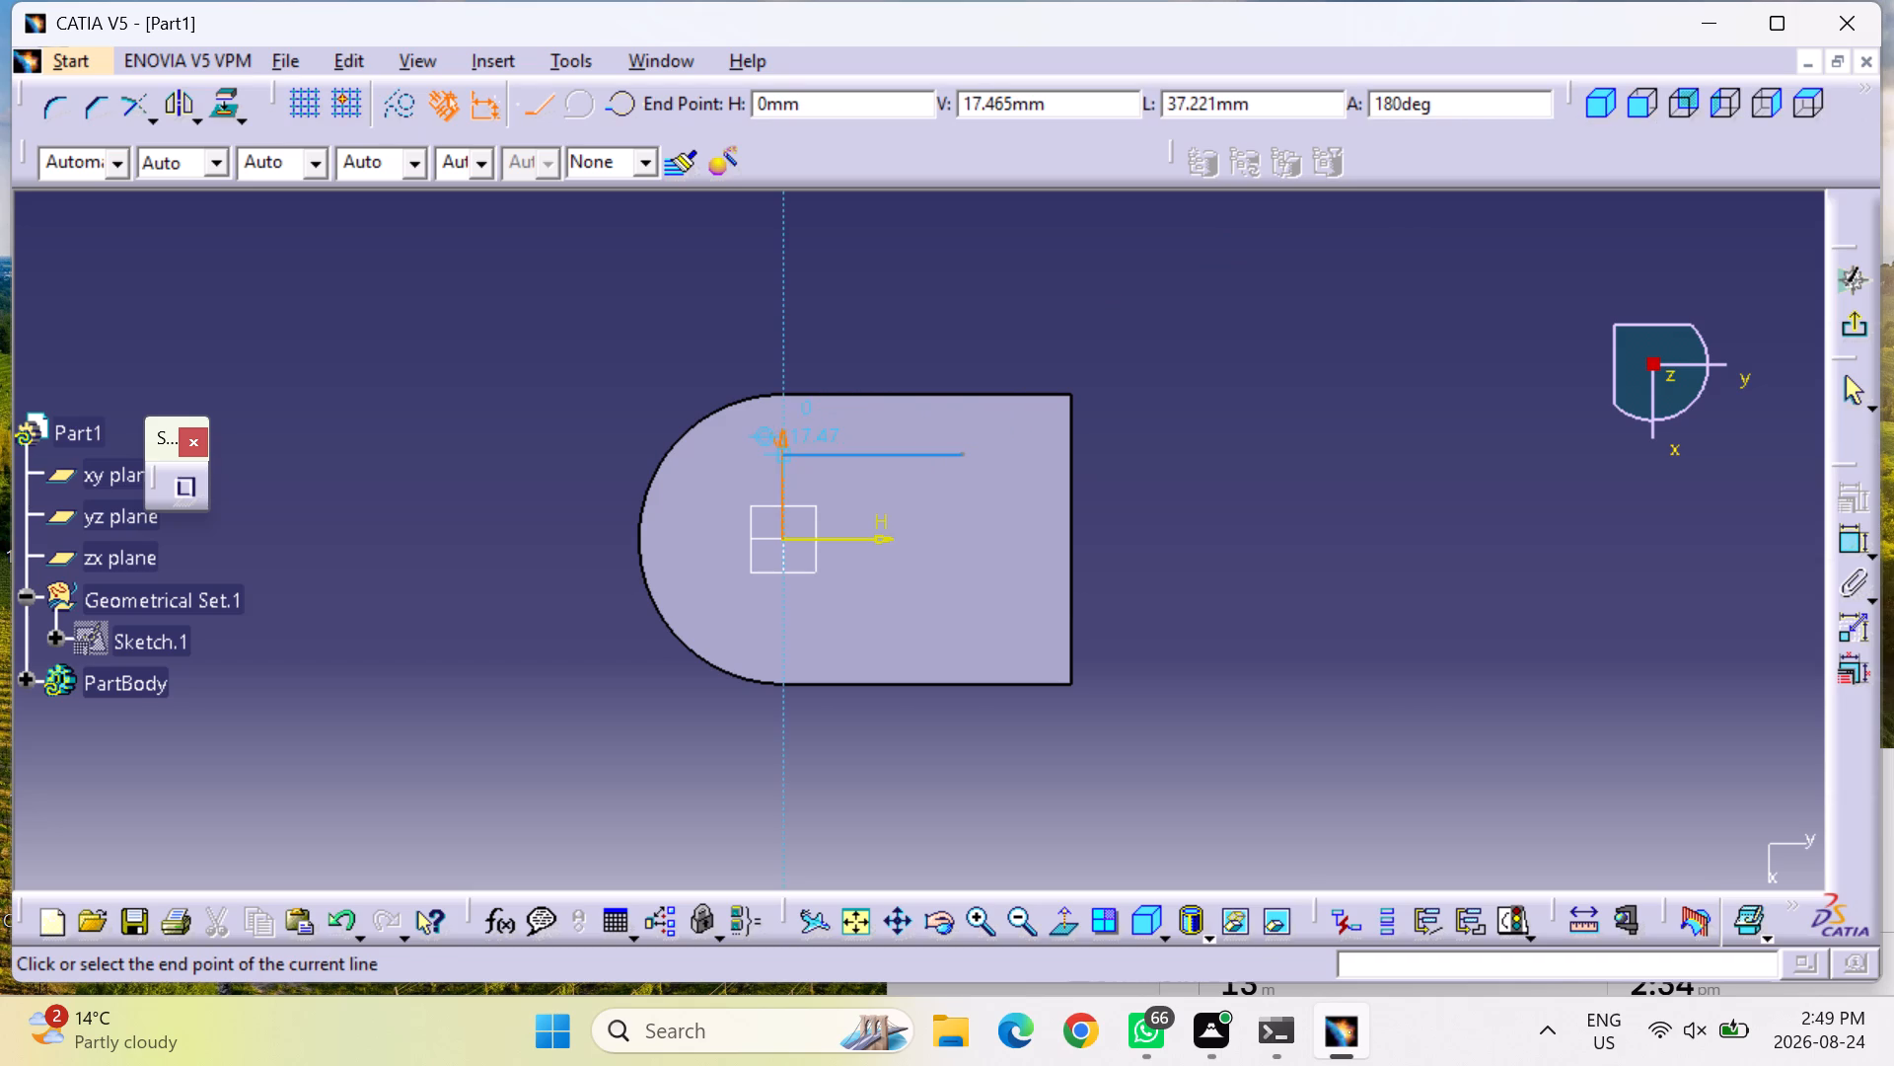
{"action": "left_click", "coordinate": [780, 452]}
{"action": "left_click_drag", "start_coordinate": [780, 452], "coordinate": [756, 456]}
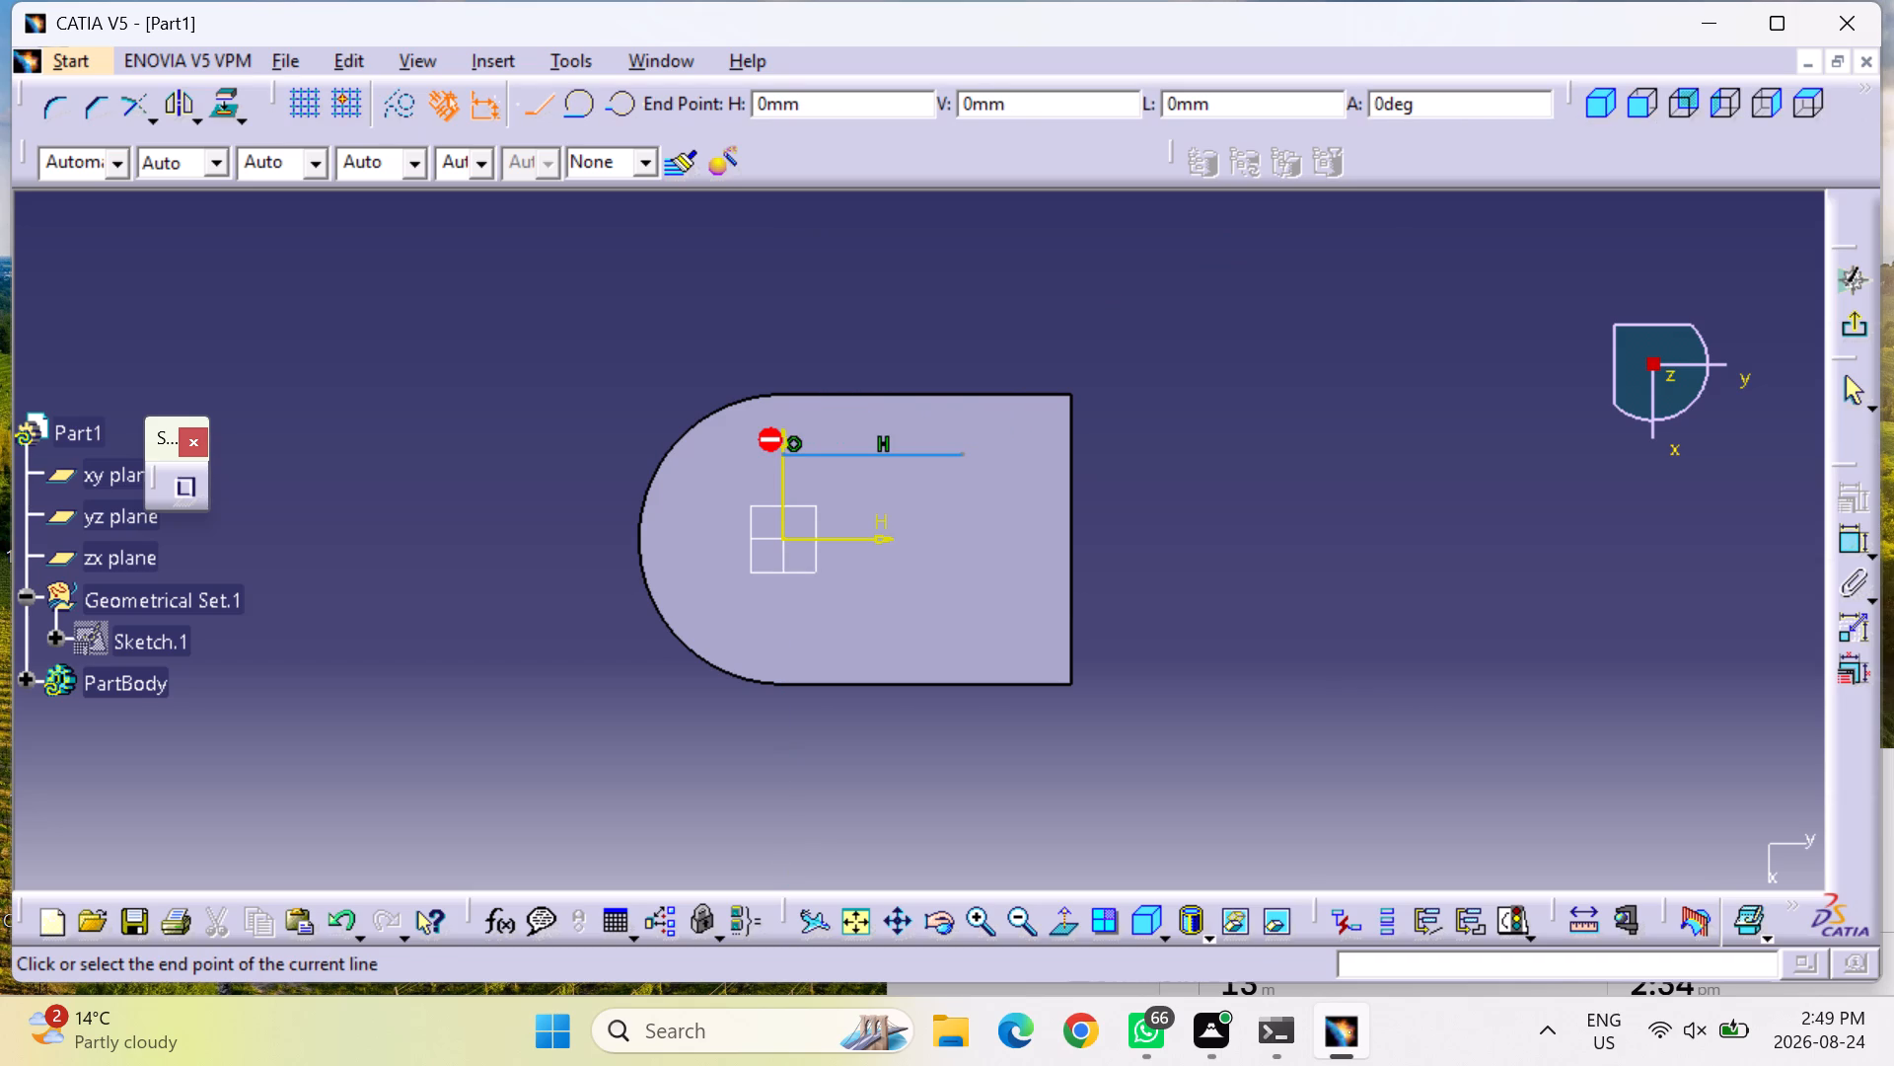
{"action": "left_click_drag", "start_coordinate": [756, 456], "coordinate": [782, 617]}
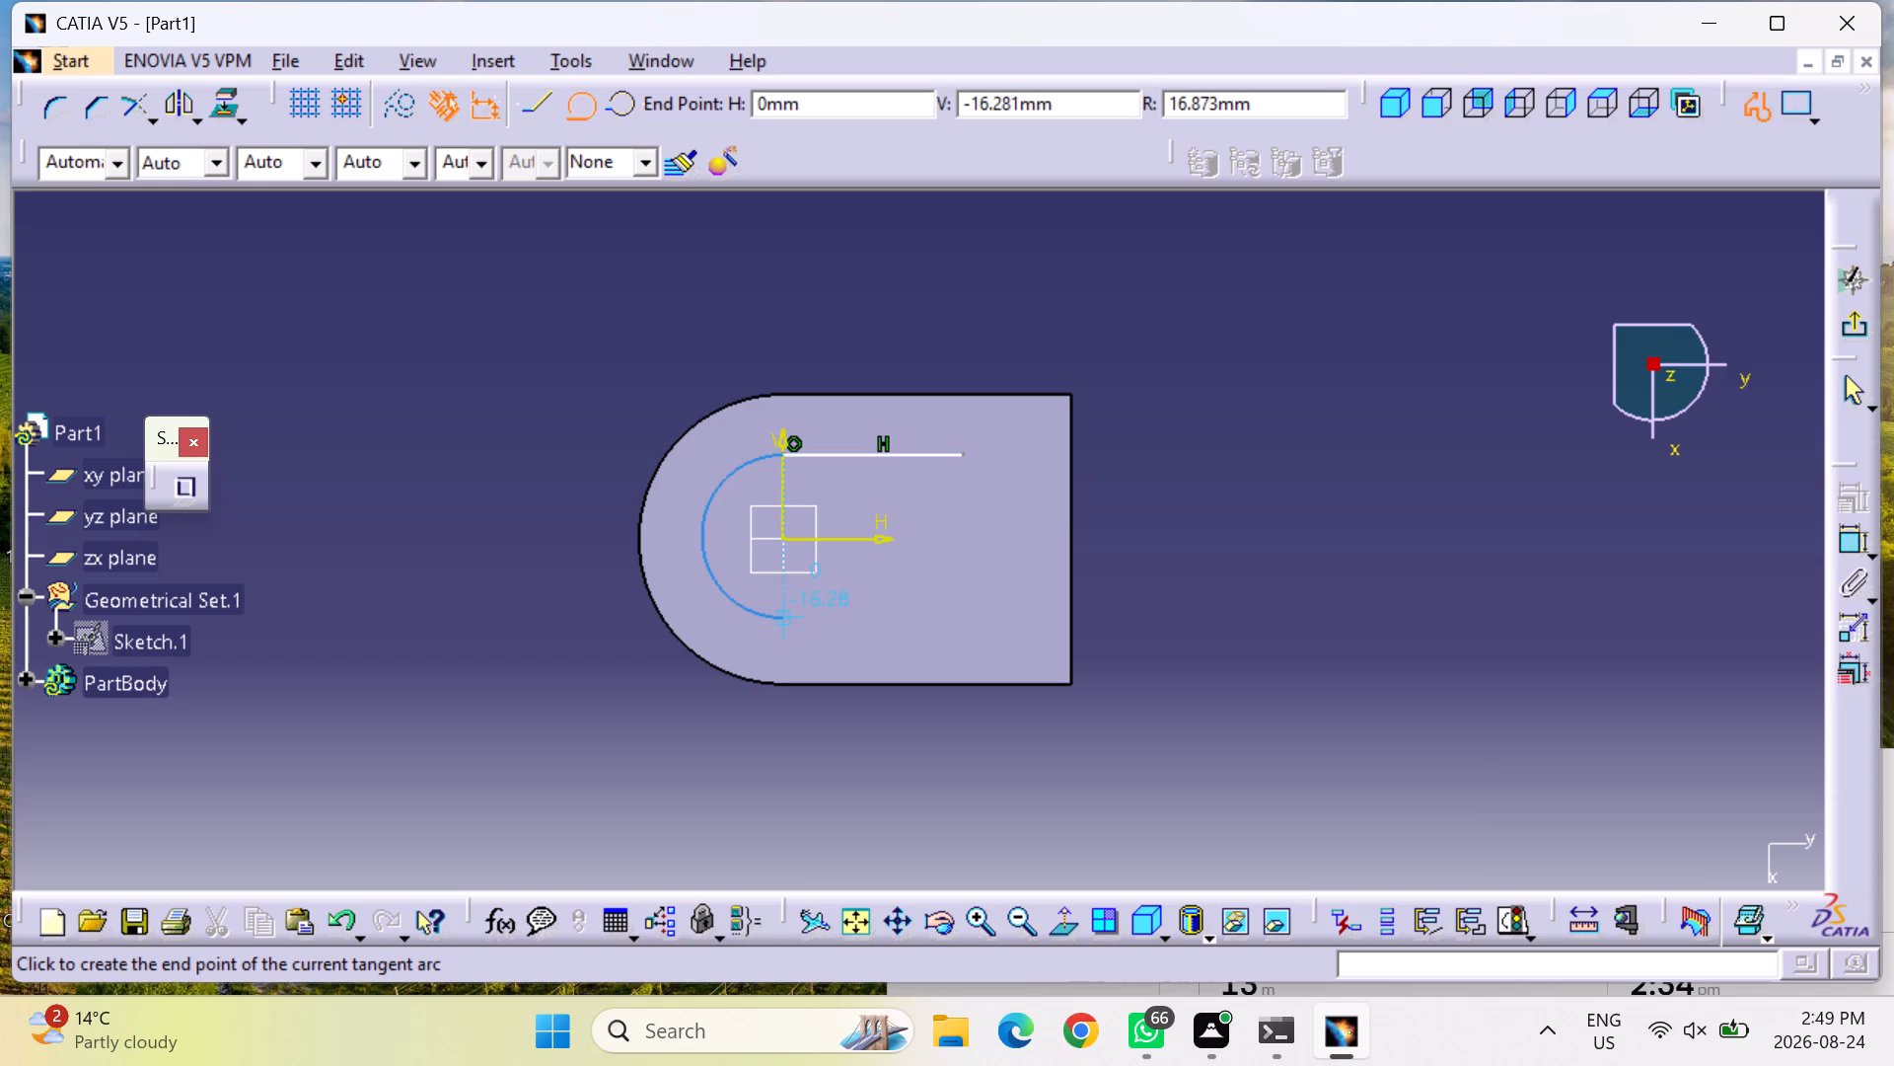
{"action": "left_click", "coordinate": [786, 617]}
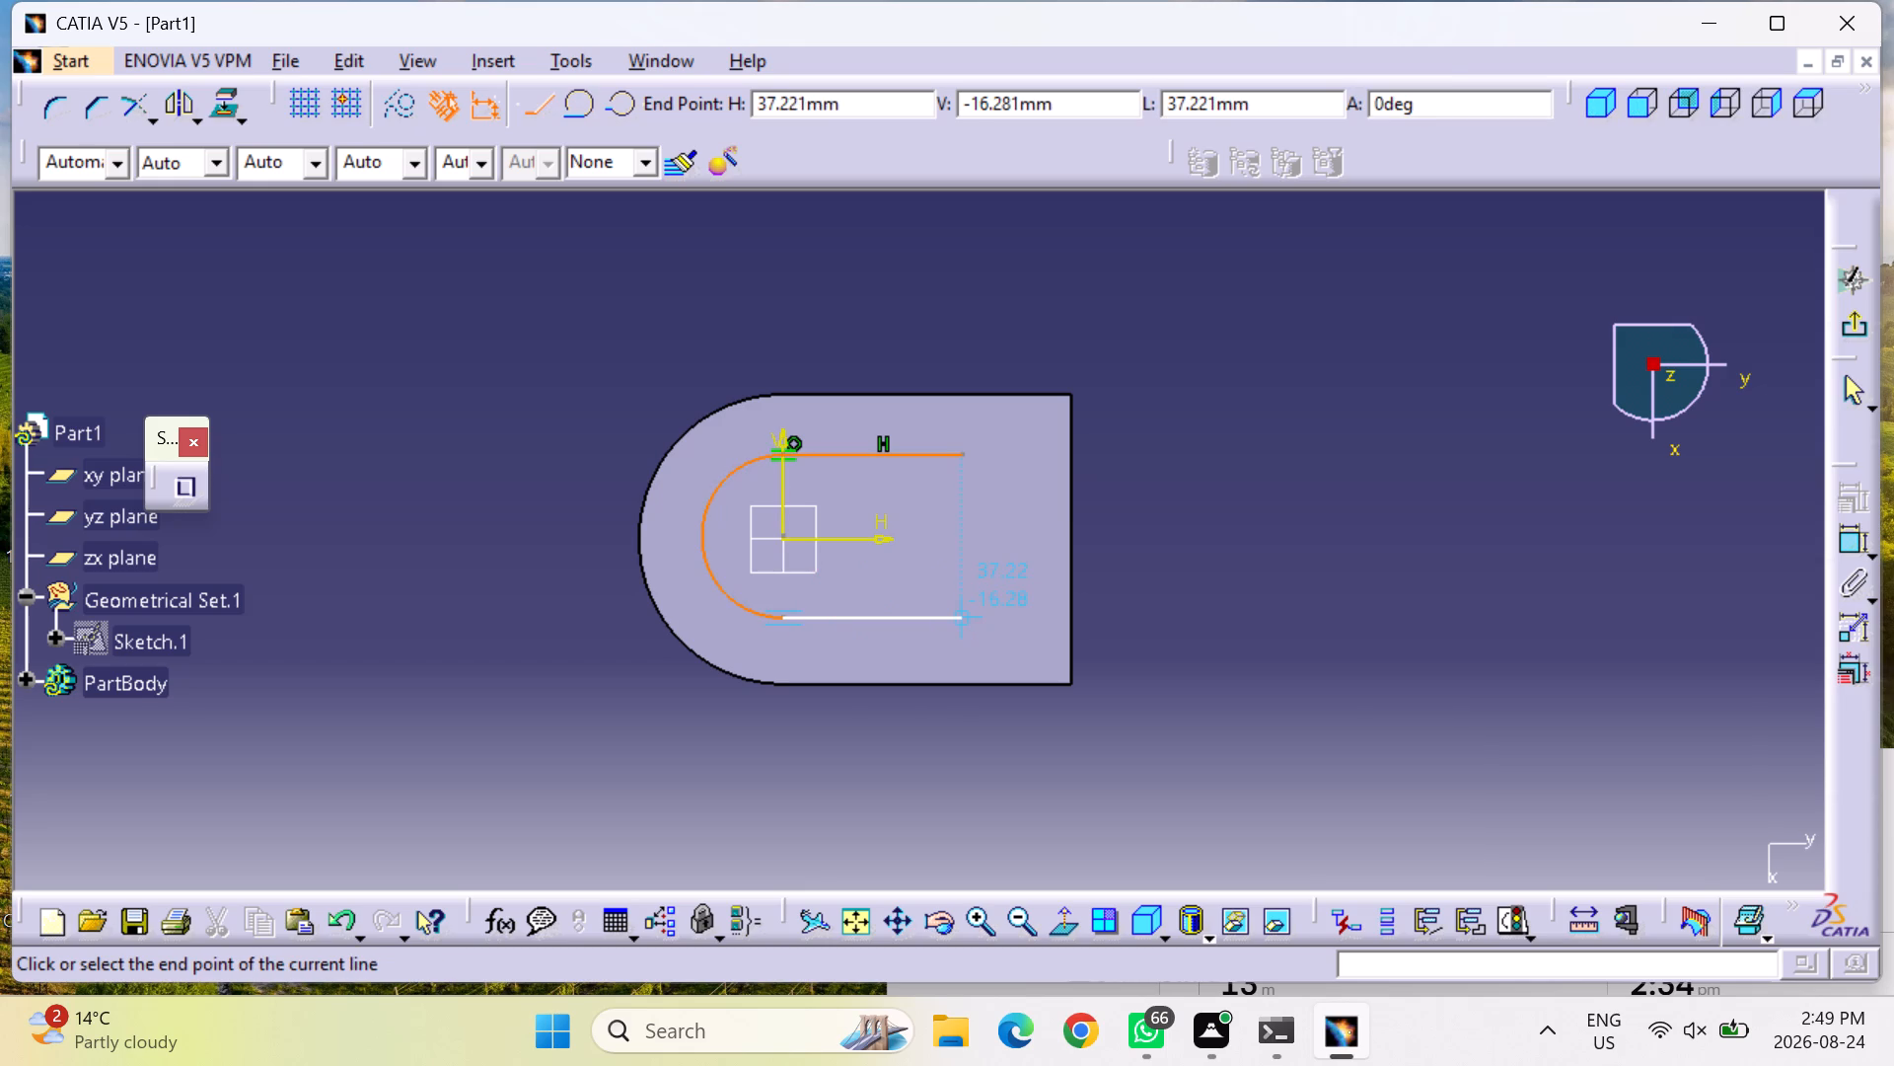
{"action": "left_click", "coordinate": [1041, 611]}
{"action": "key", "text": "Escape"}
{"action": "key", "text": "Escape"}
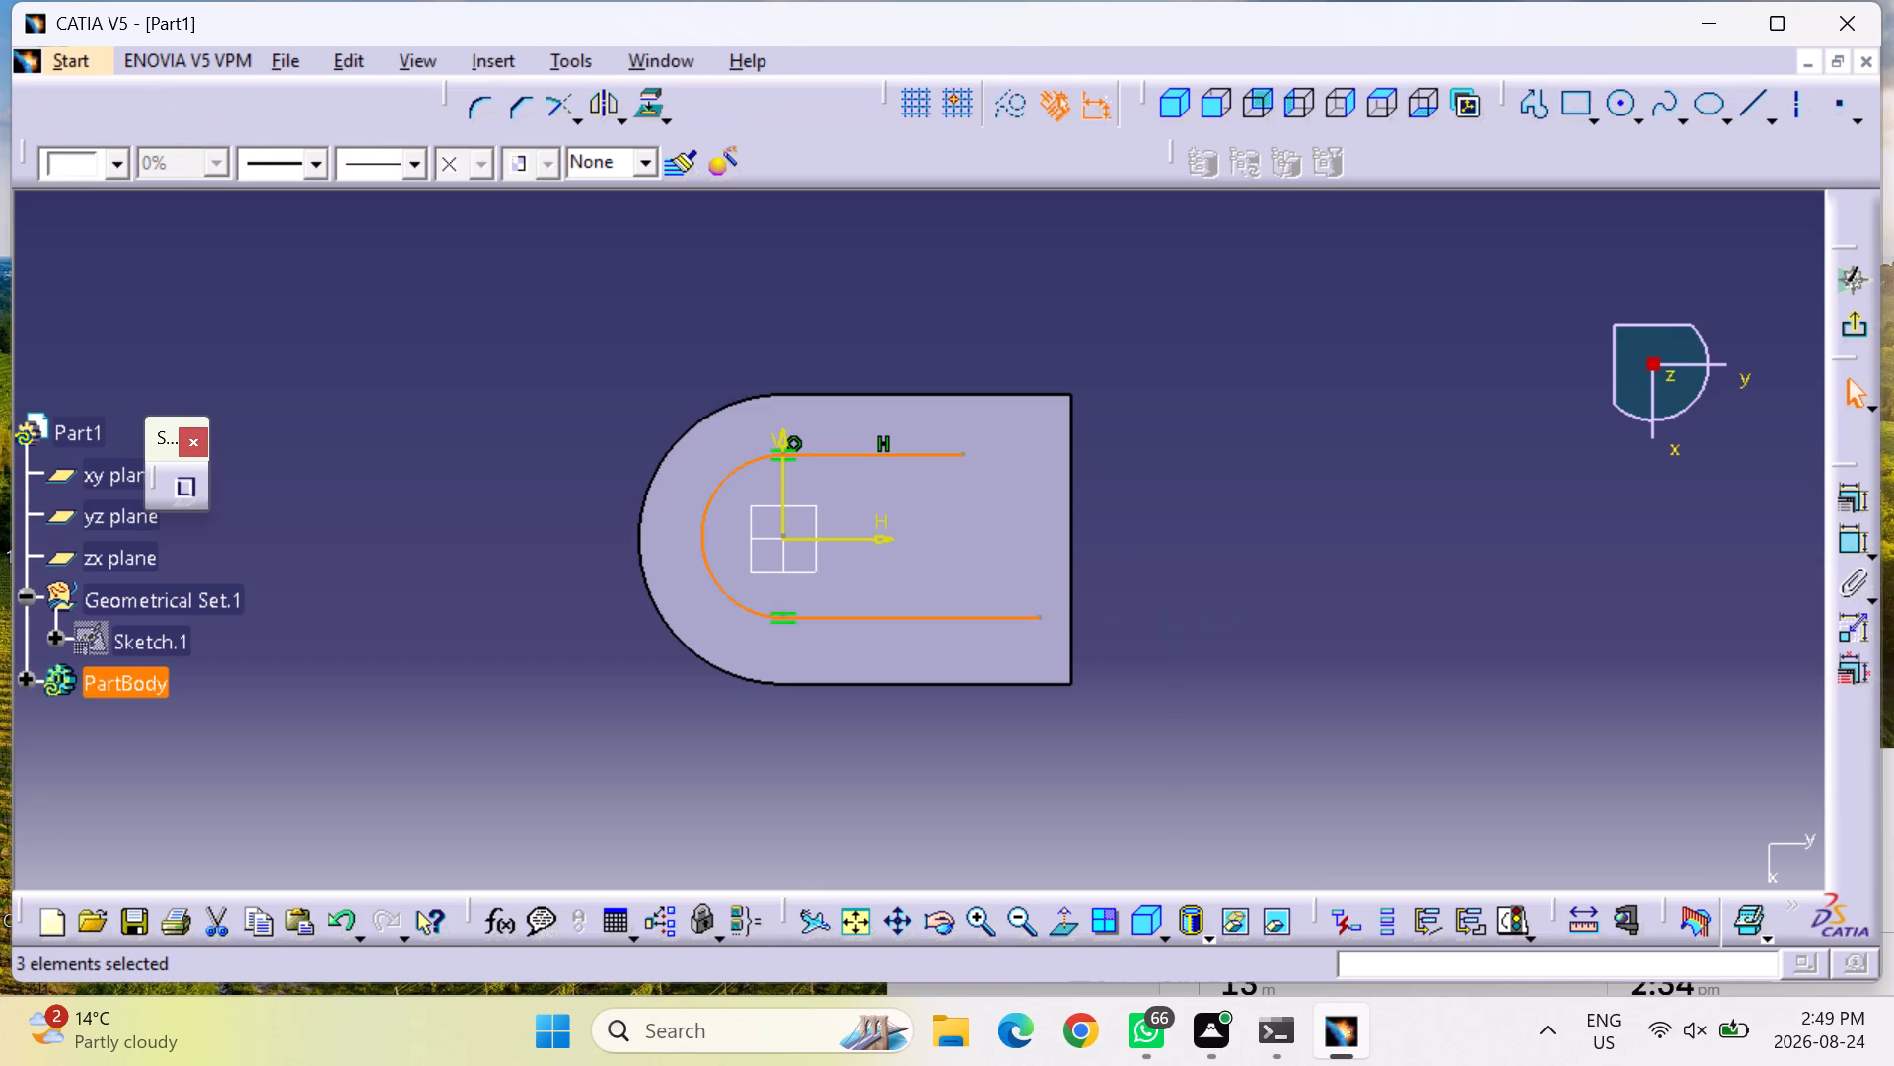
{"action": "key", "text": "Escape"}
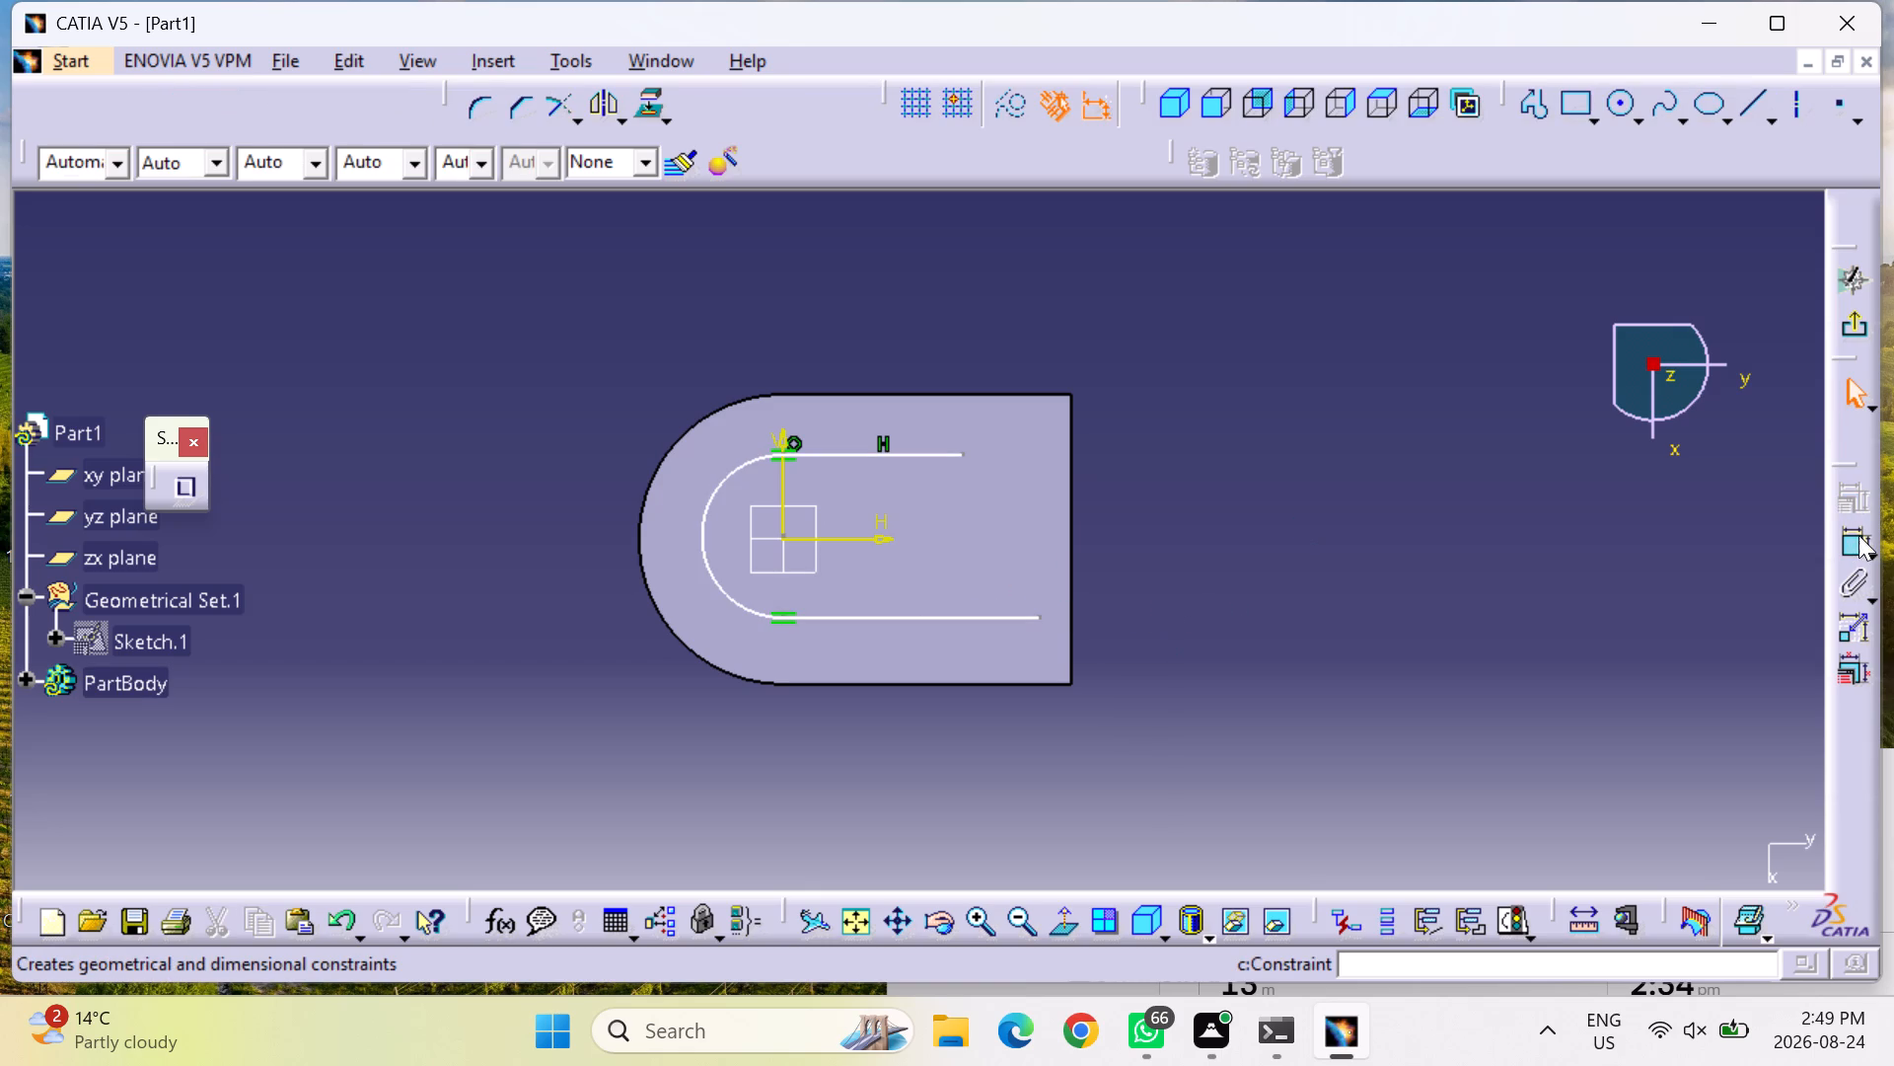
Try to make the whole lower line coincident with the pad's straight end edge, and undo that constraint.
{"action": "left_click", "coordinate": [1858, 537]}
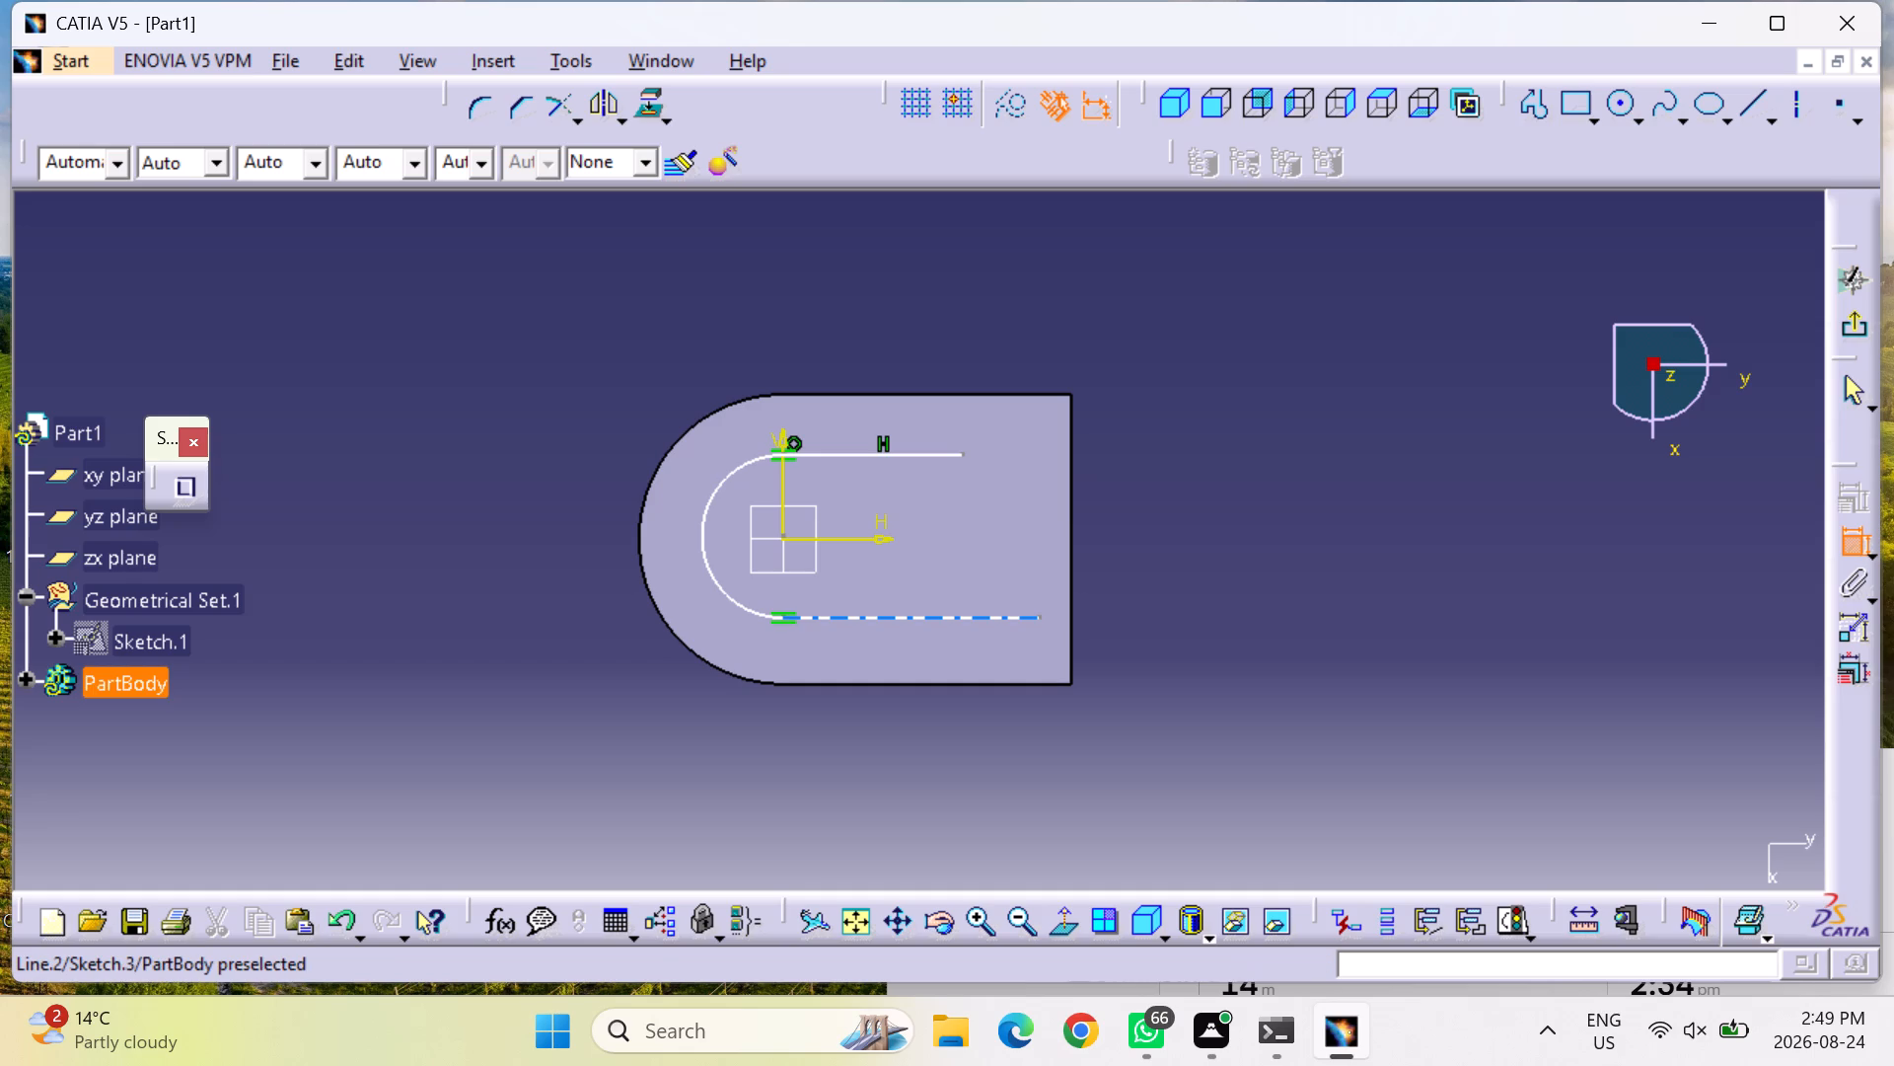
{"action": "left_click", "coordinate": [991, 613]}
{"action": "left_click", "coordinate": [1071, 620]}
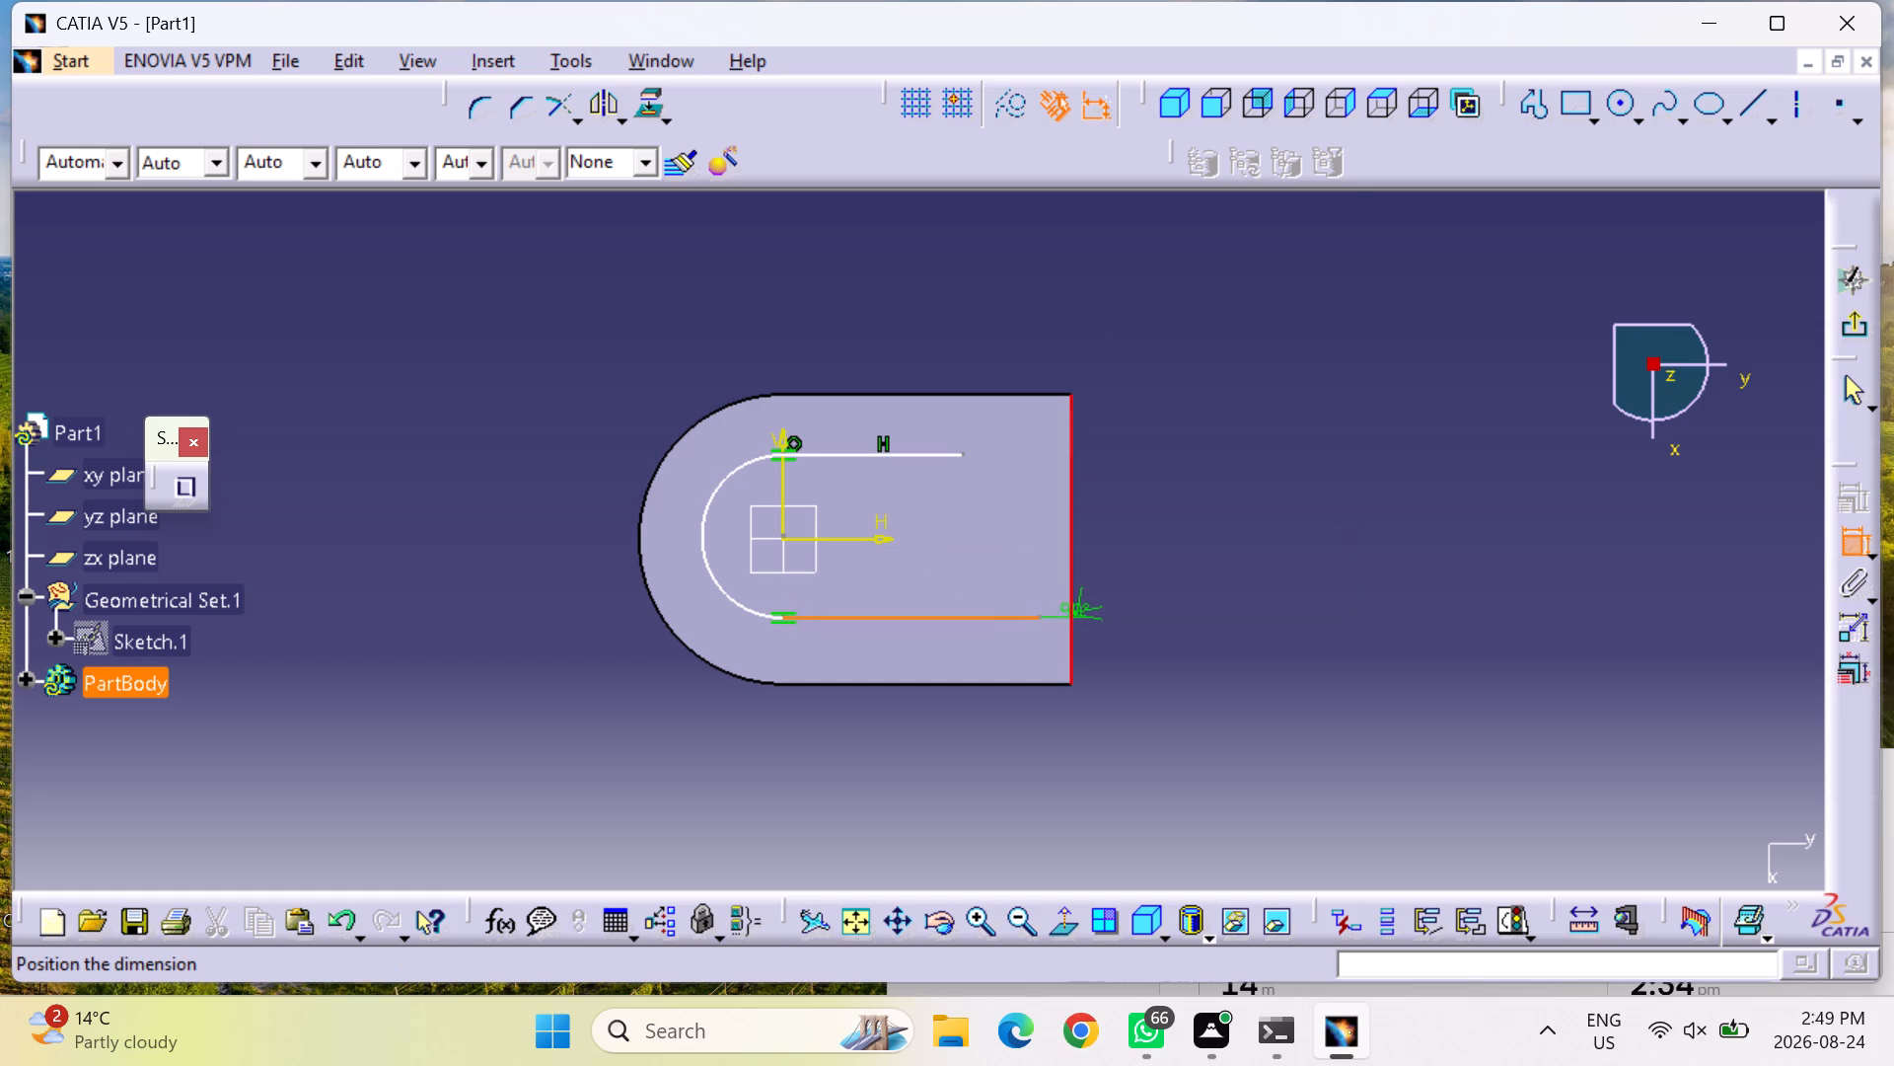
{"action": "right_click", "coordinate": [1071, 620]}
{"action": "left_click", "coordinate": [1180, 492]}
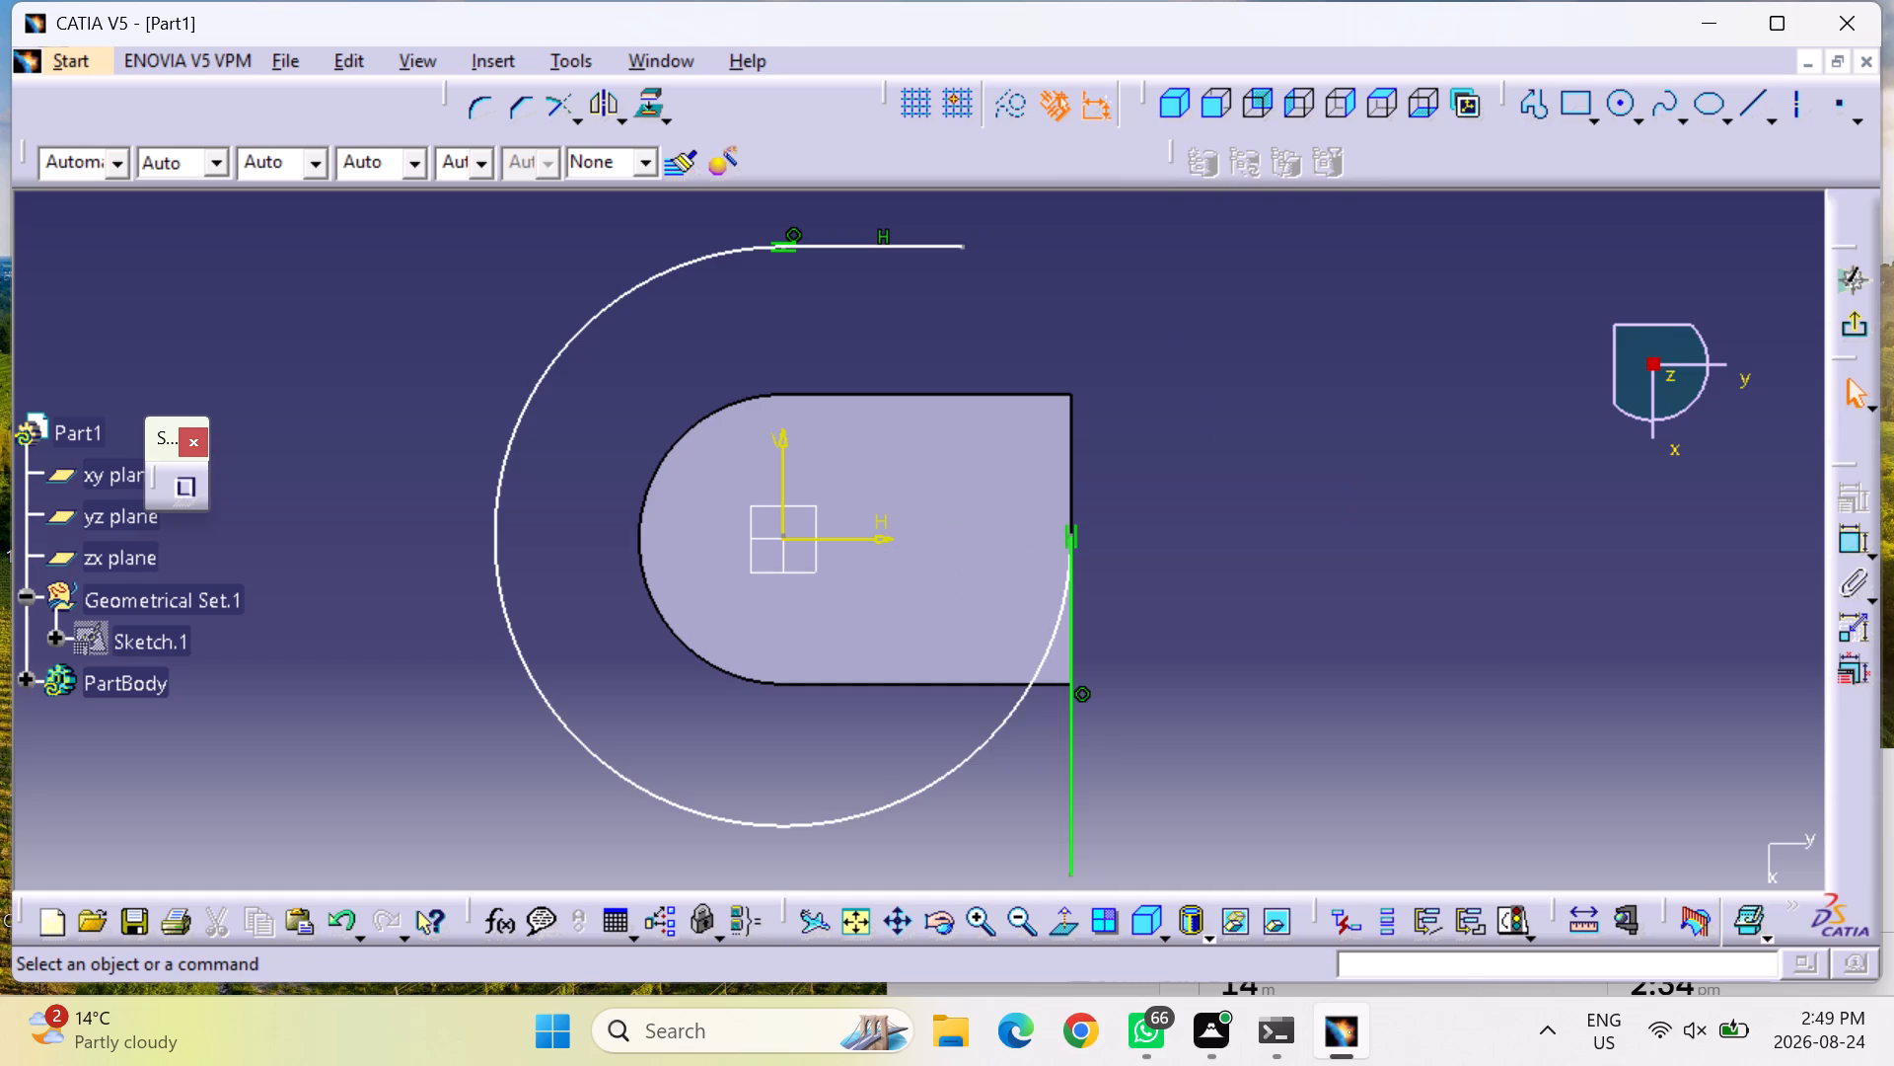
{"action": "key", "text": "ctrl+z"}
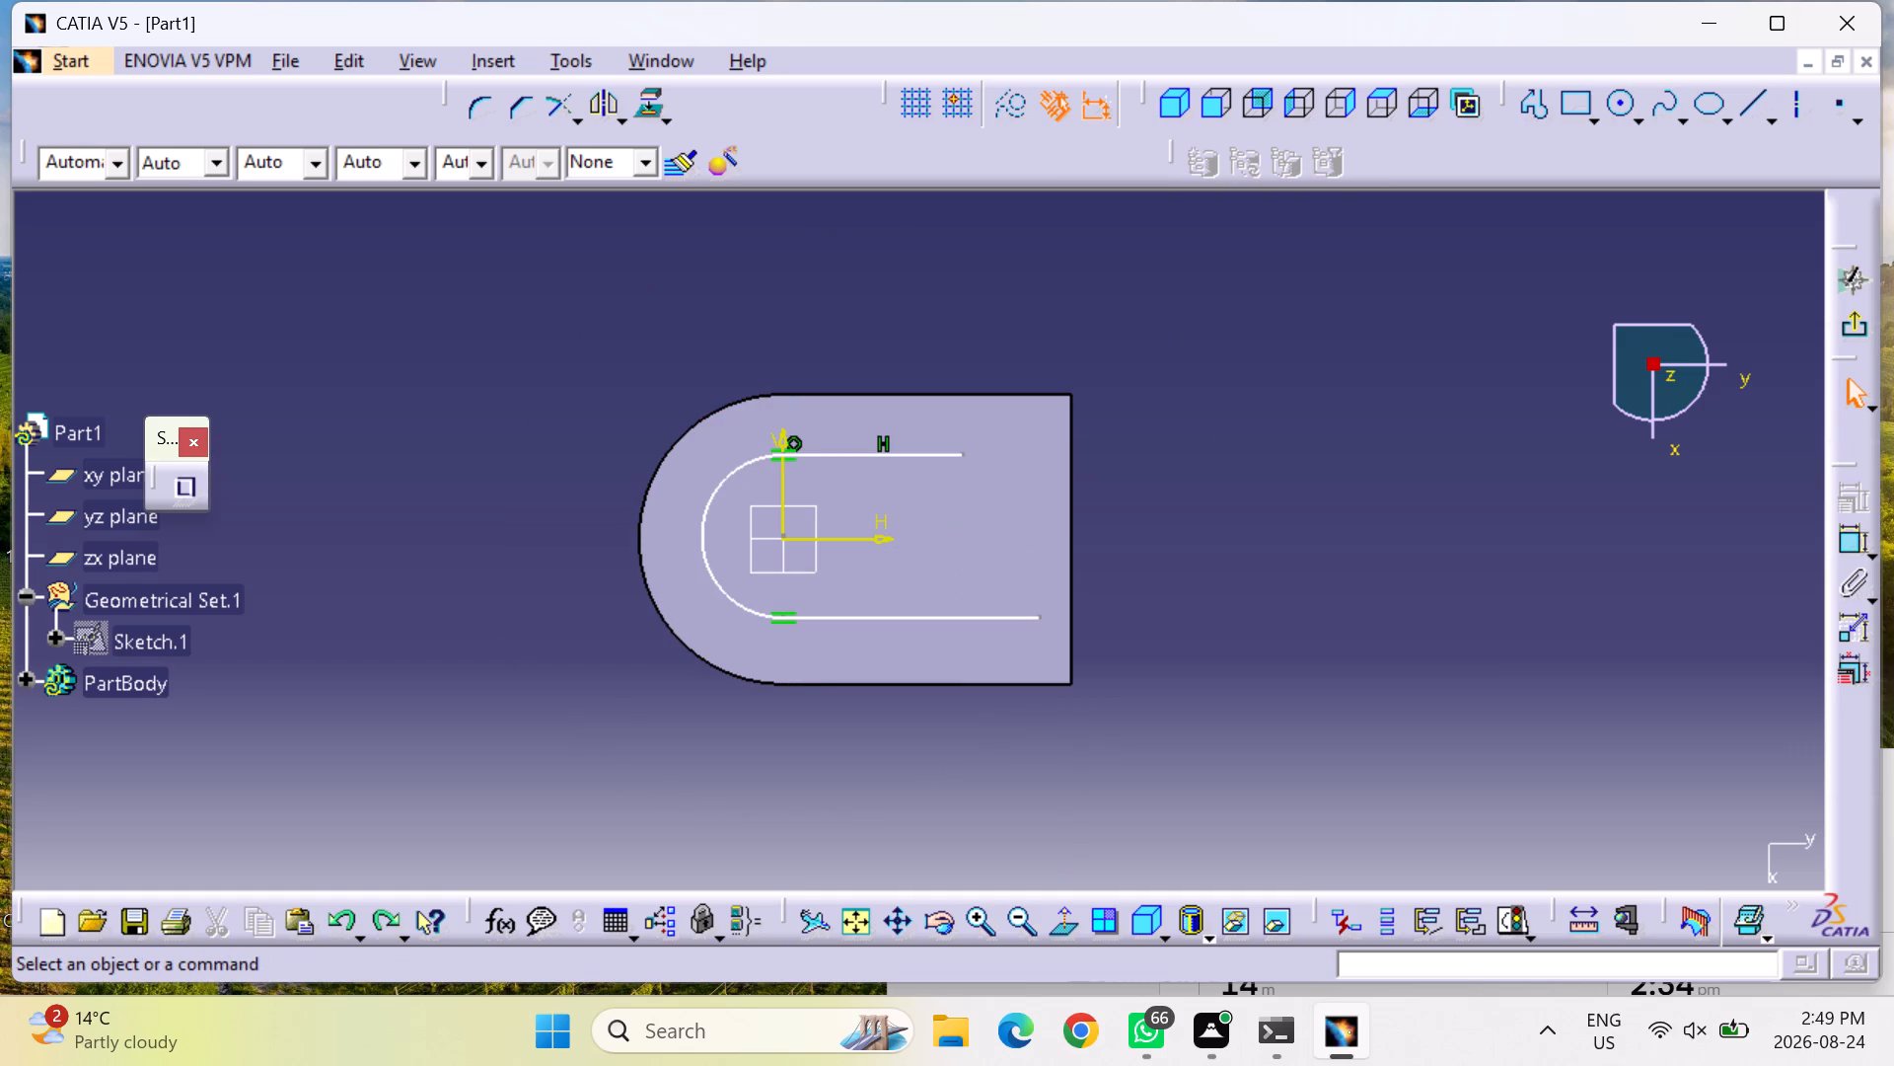
Constrain the upper and lower profile lines to be symmetric about the sketch's H axis.
{"action": "left_click", "coordinate": [1858, 538]}
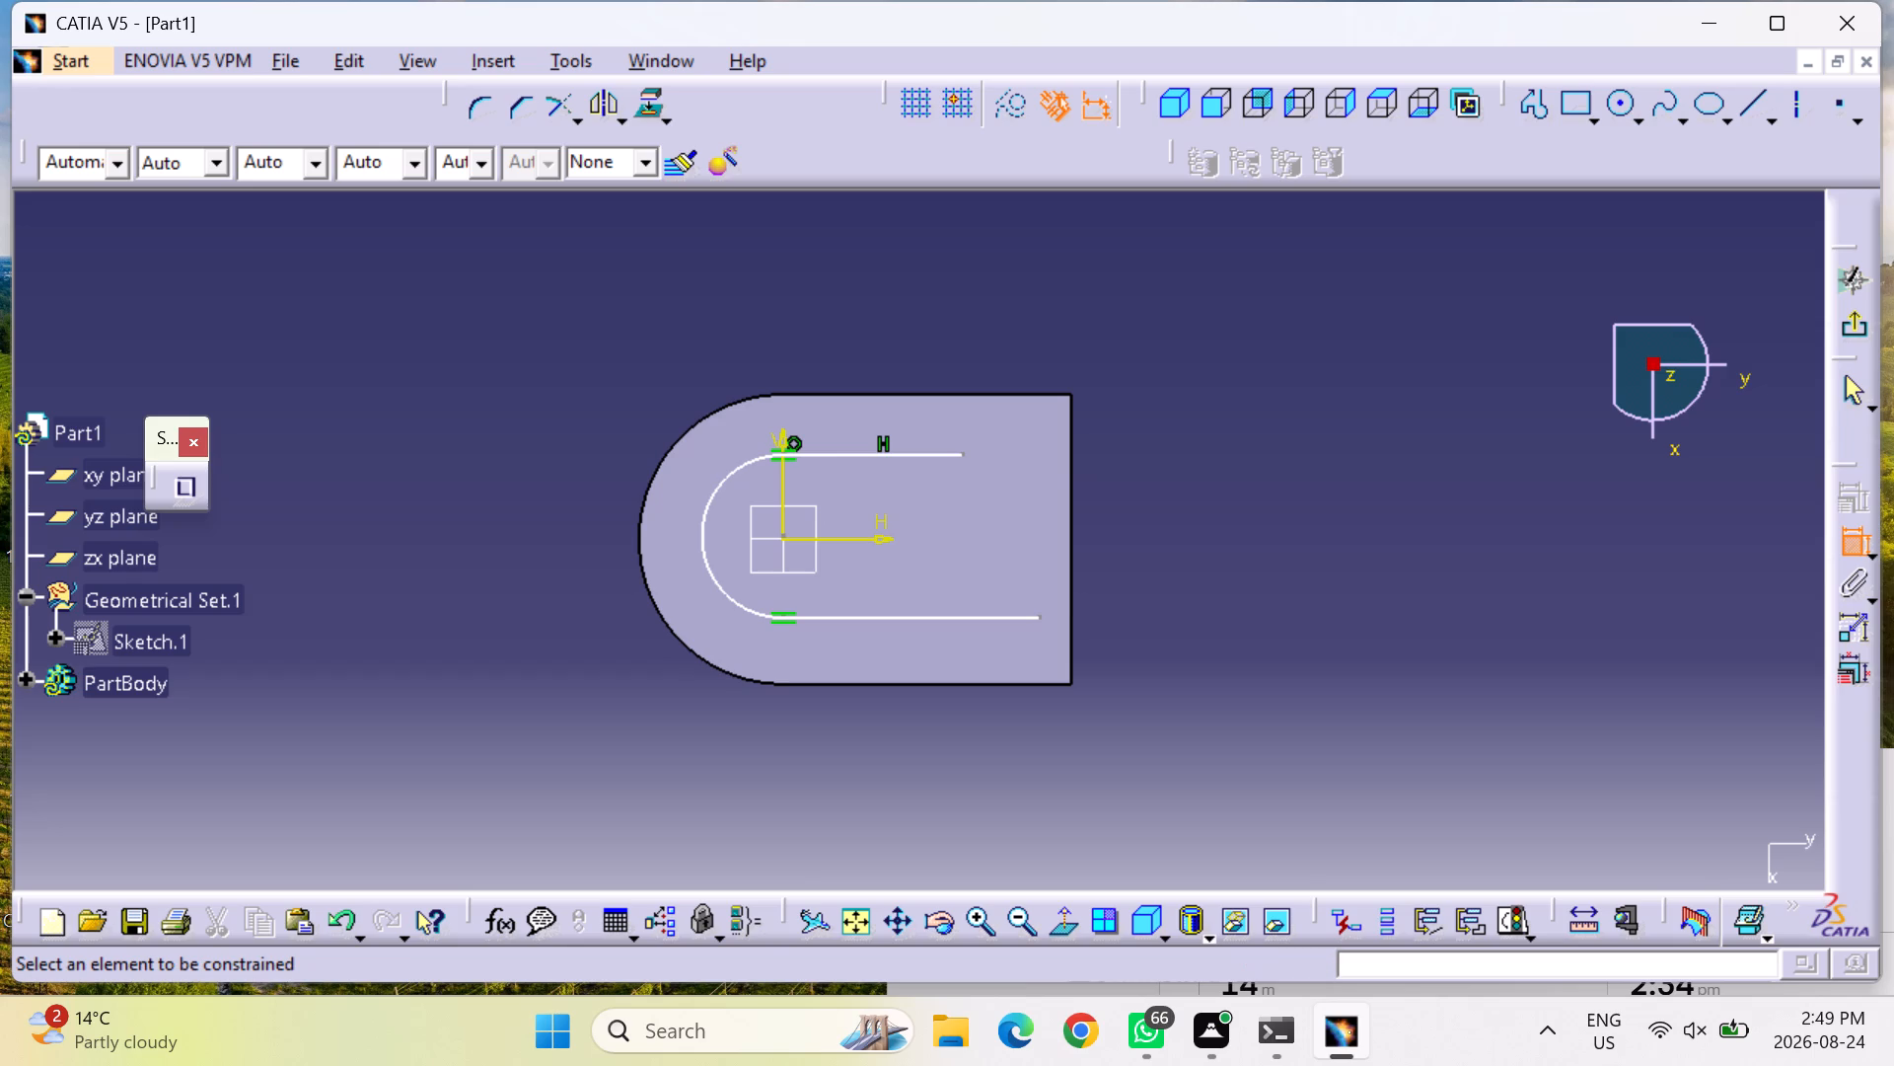
{"action": "left_click", "coordinate": [944, 456]}
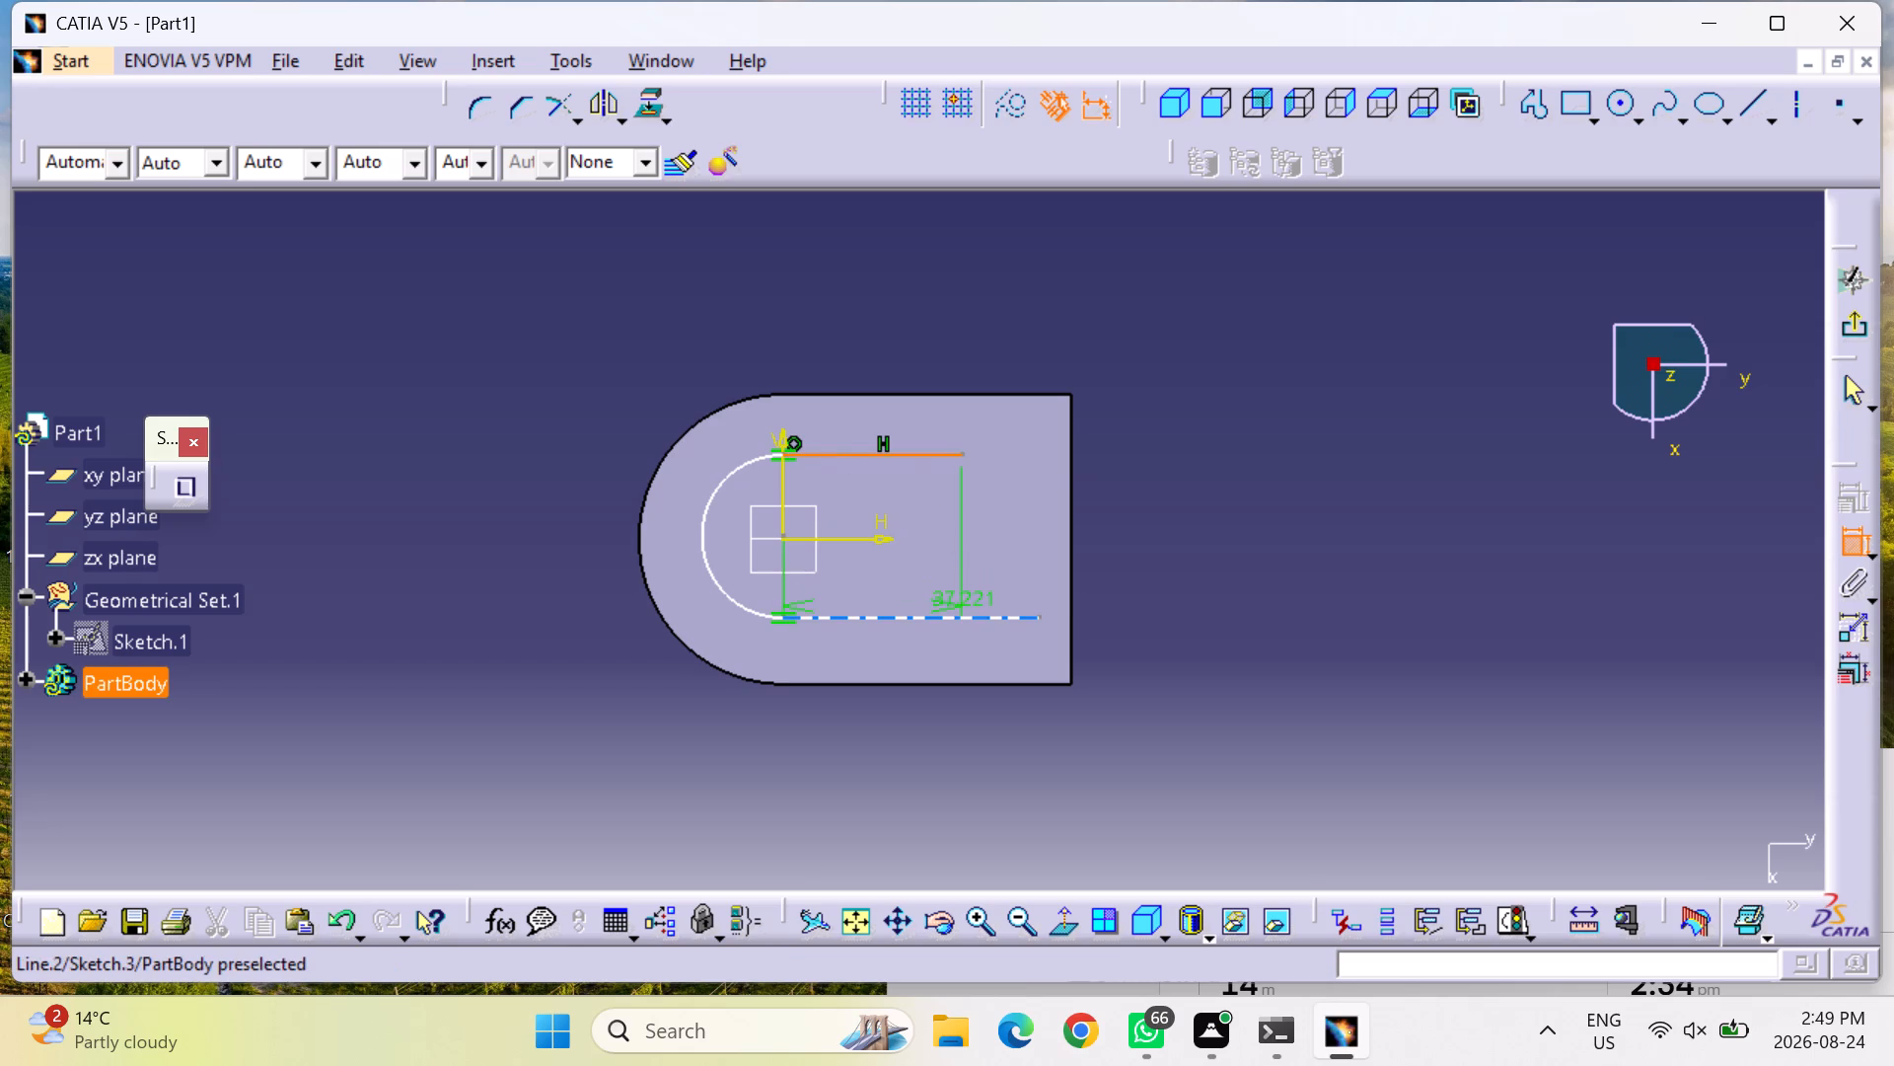
{"action": "left_click", "coordinate": [965, 615]}
{"action": "right_click", "coordinate": [952, 547]}
{"action": "left_click", "coordinate": [1103, 465]}
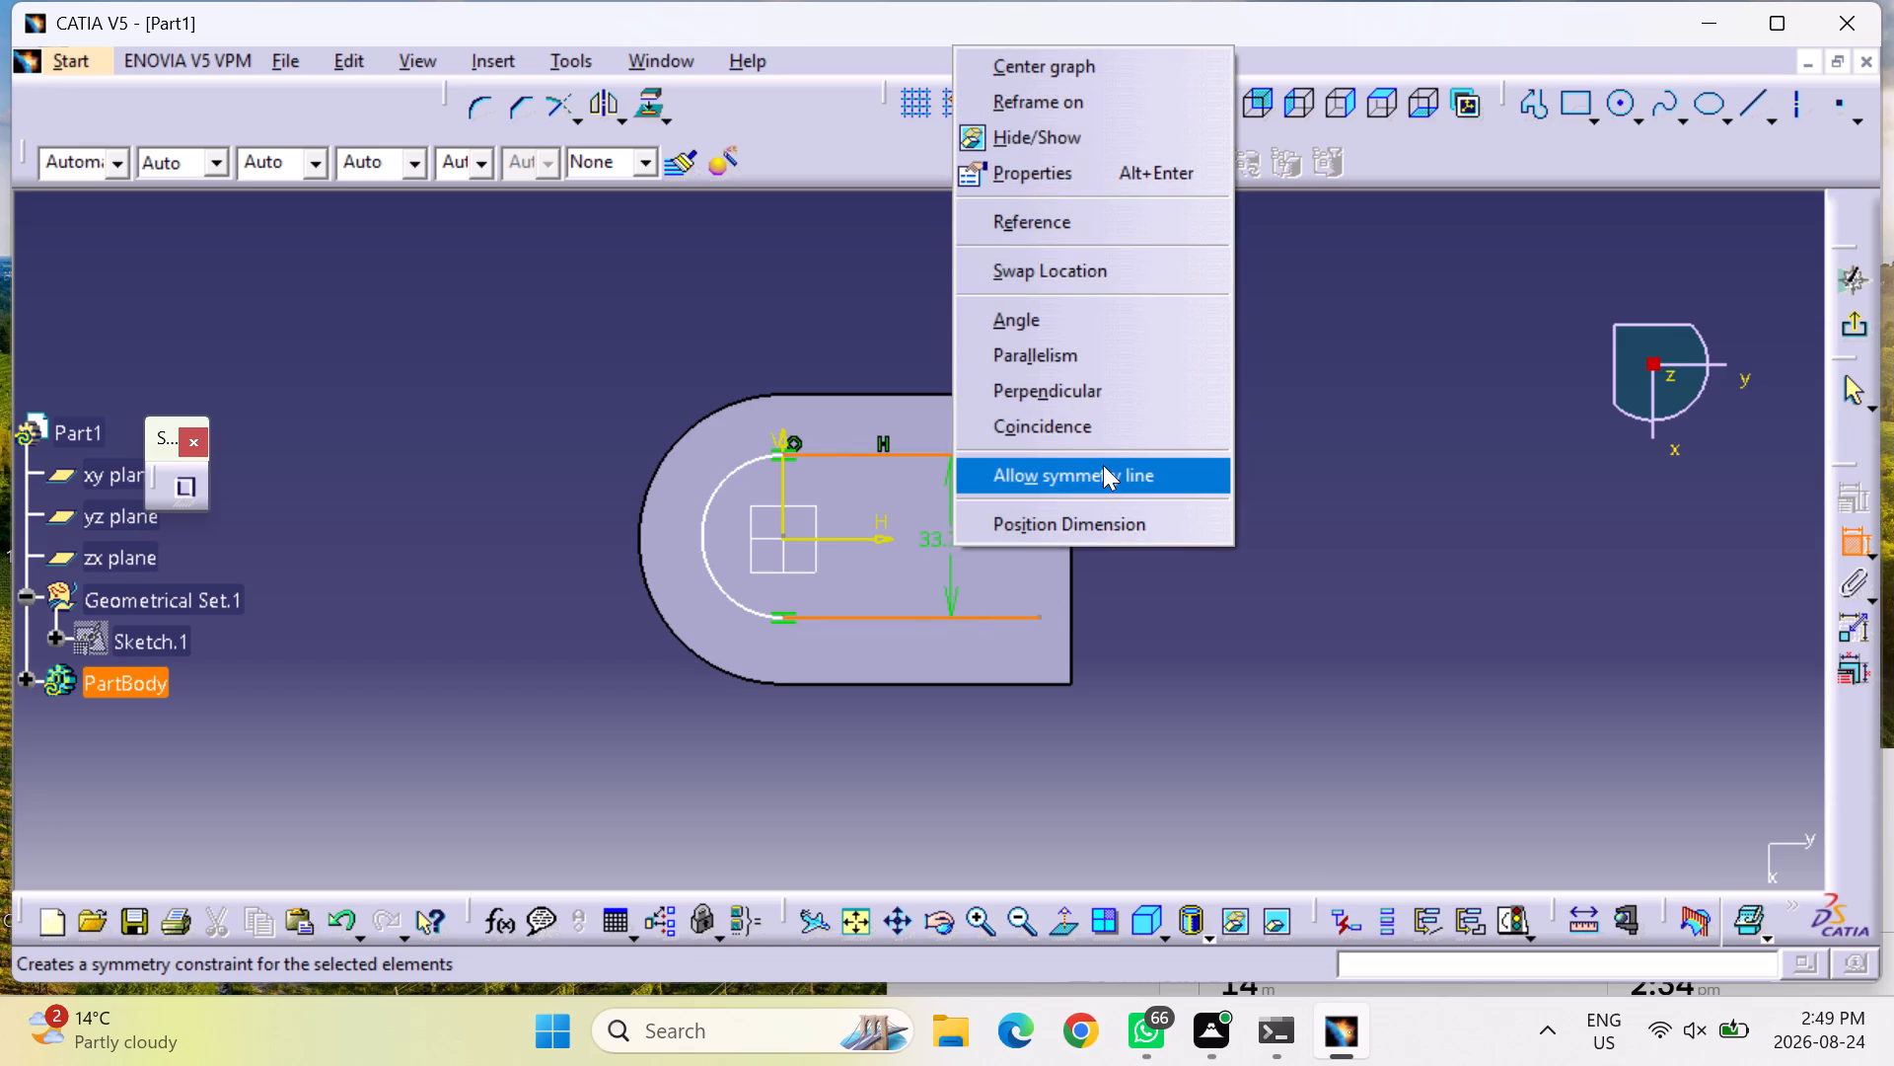
{"action": "left_click", "coordinate": [838, 541]}
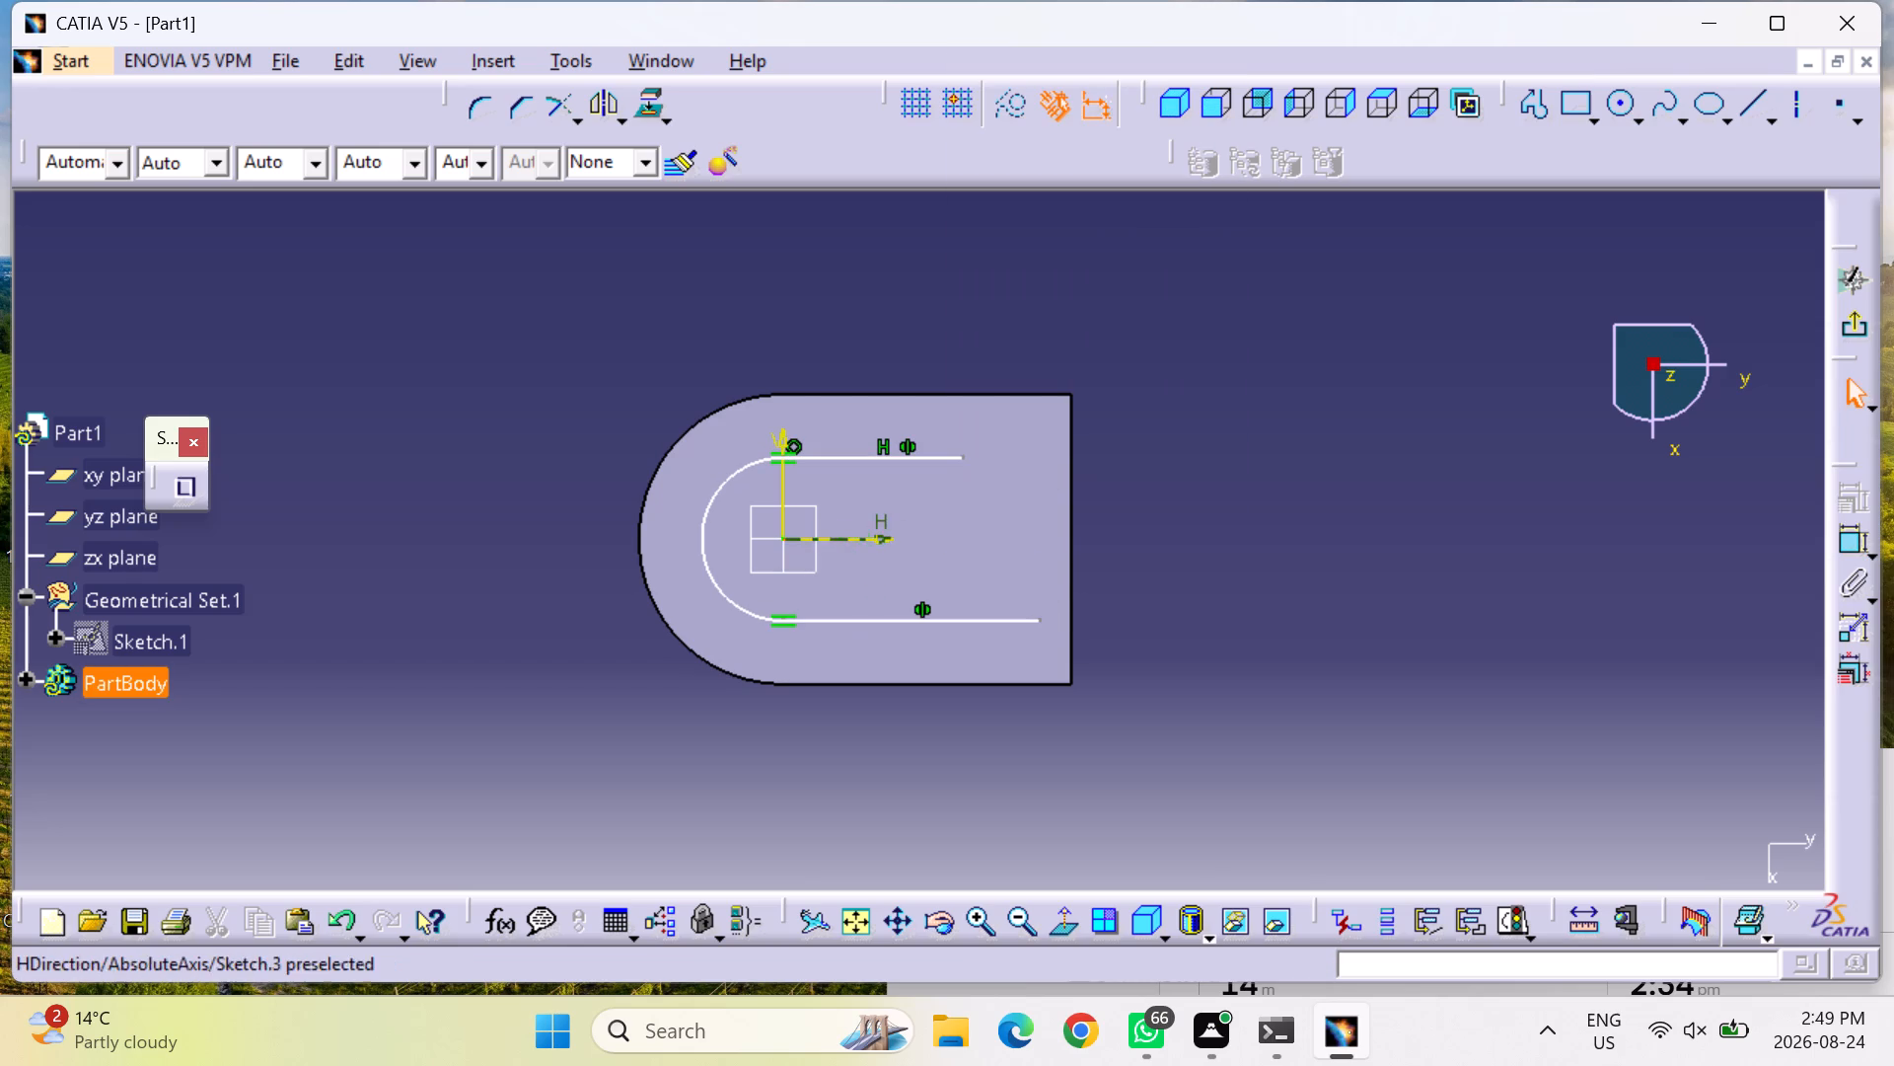
Make the free endpoints of the lower and upper lines coincident with the pad's straight end edge.
{"action": "left_click", "coordinate": [1853, 542]}
{"action": "left_click", "coordinate": [1042, 621]}
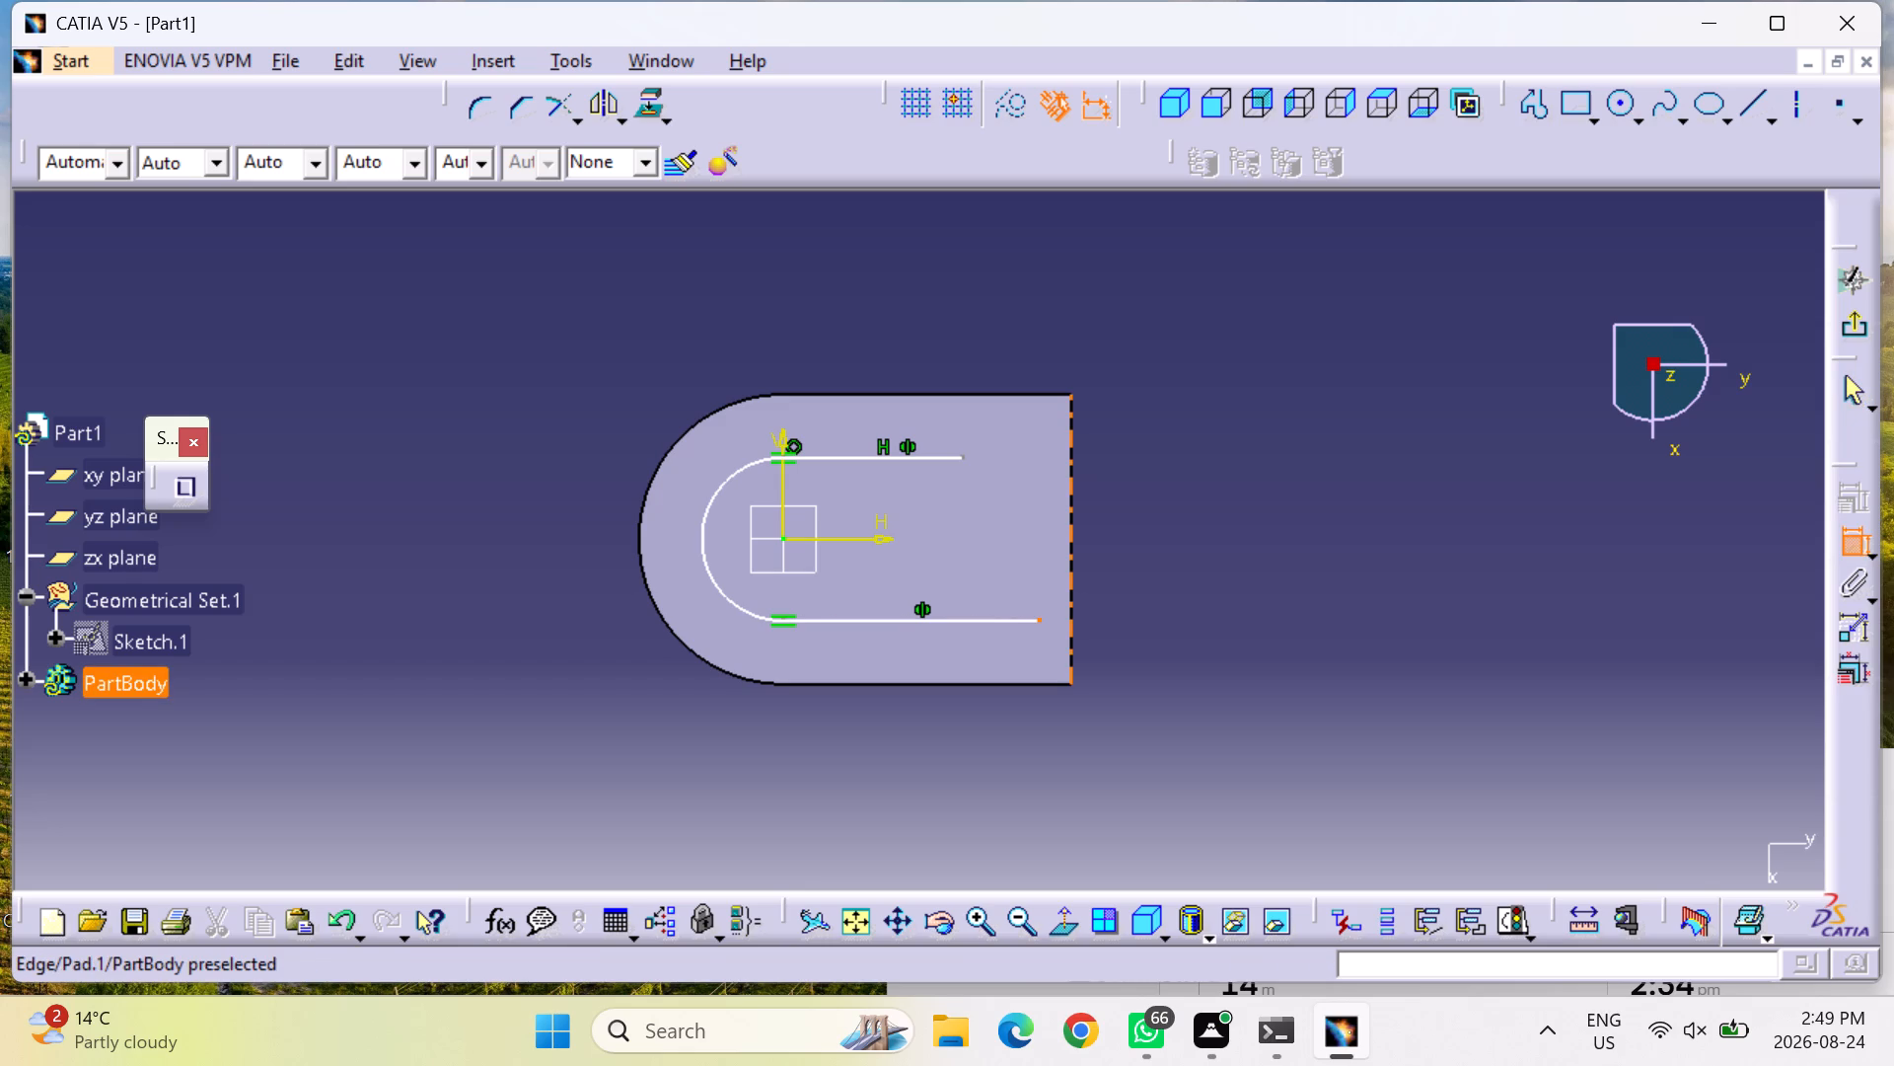
{"action": "left_click", "coordinate": [1077, 616], "text": "ctrl"}
{"action": "right_click", "coordinate": [1077, 616], "text": "ctrl"}
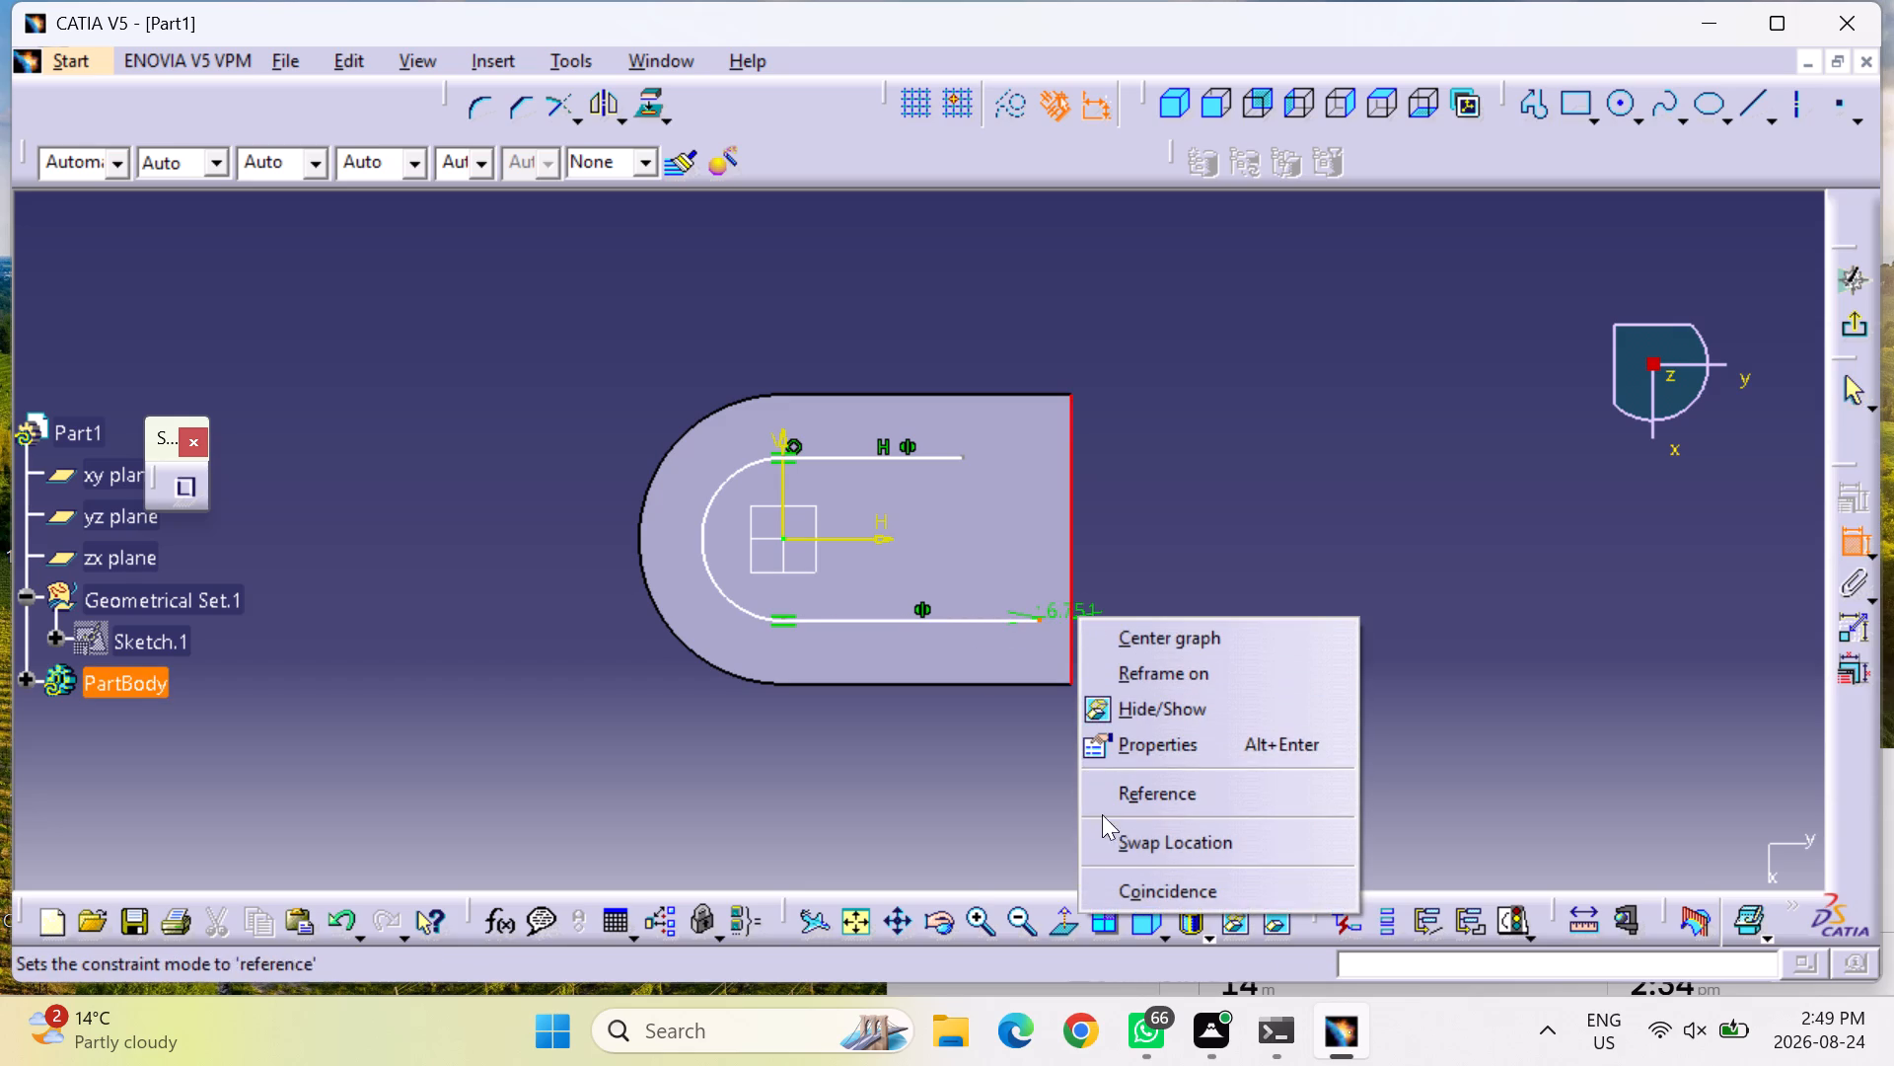
{"action": "left_click", "coordinate": [1109, 887]}
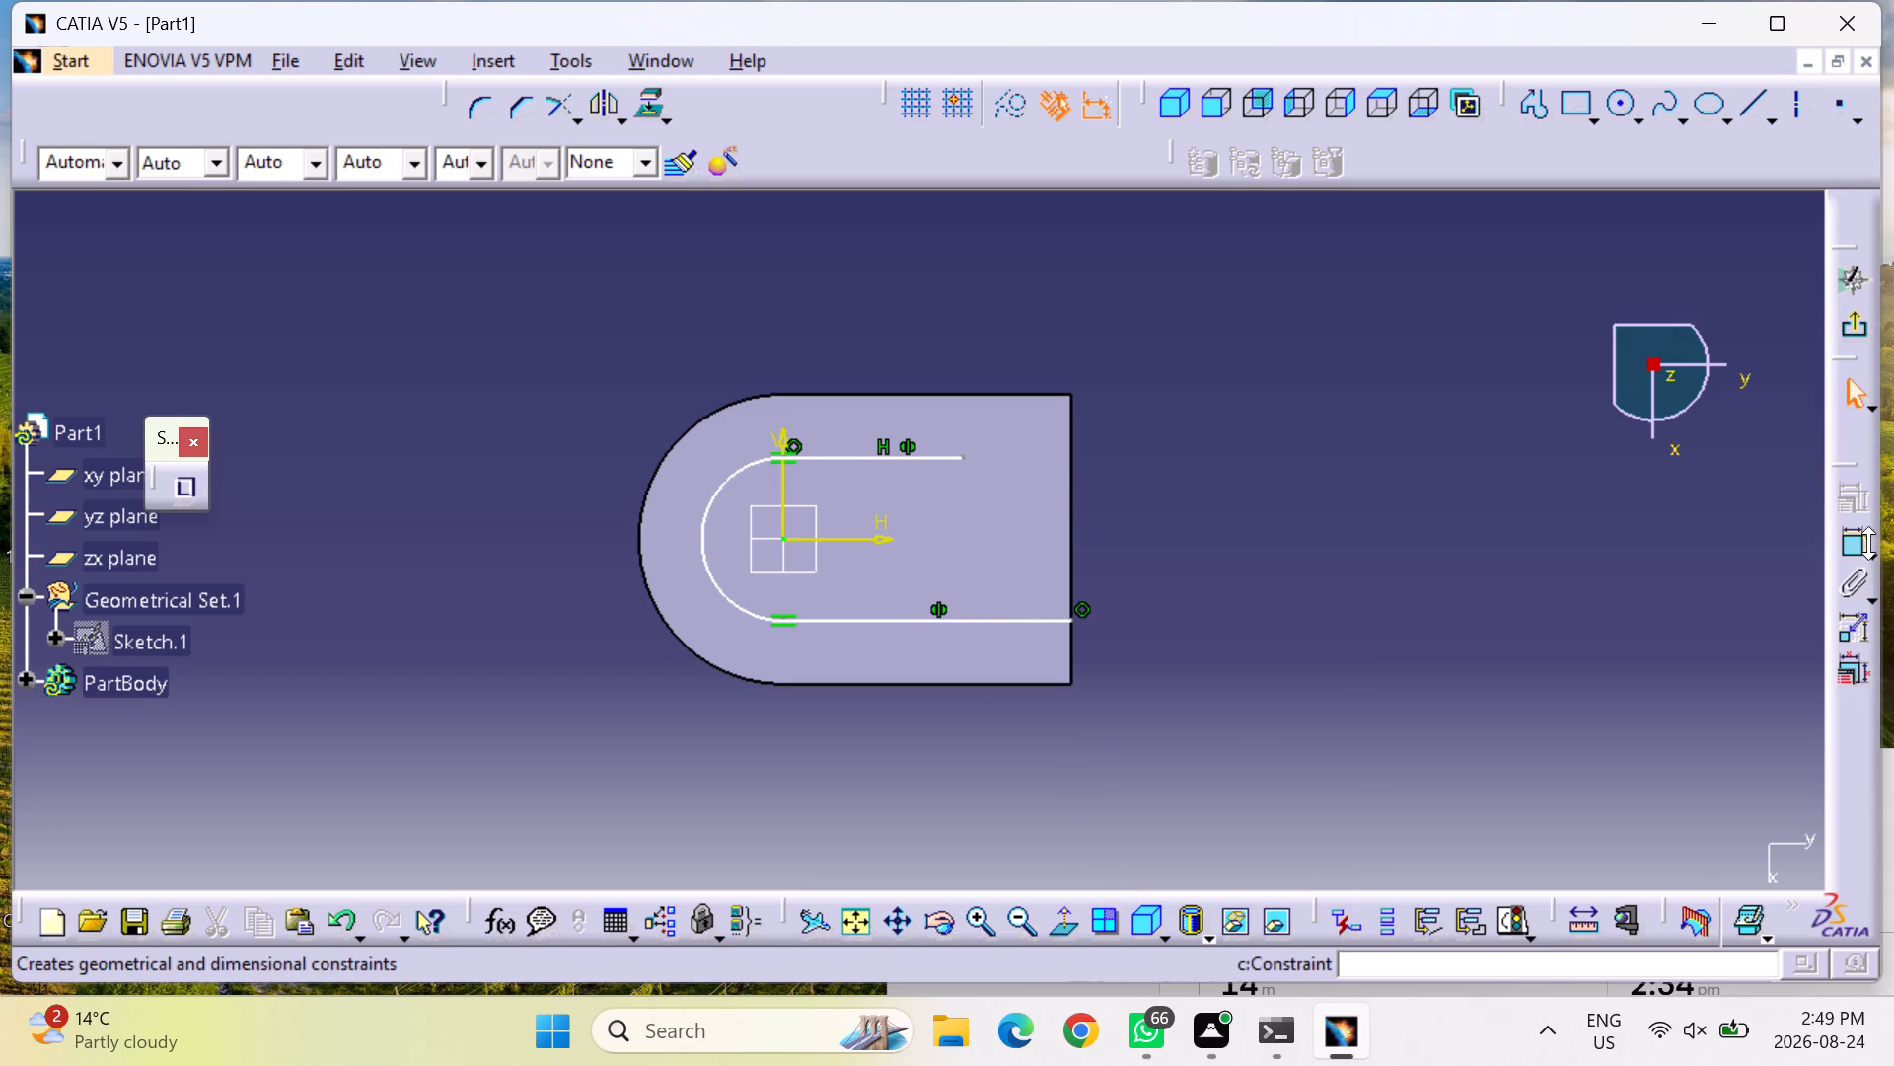
{"action": "left_click", "coordinate": [1851, 545]}
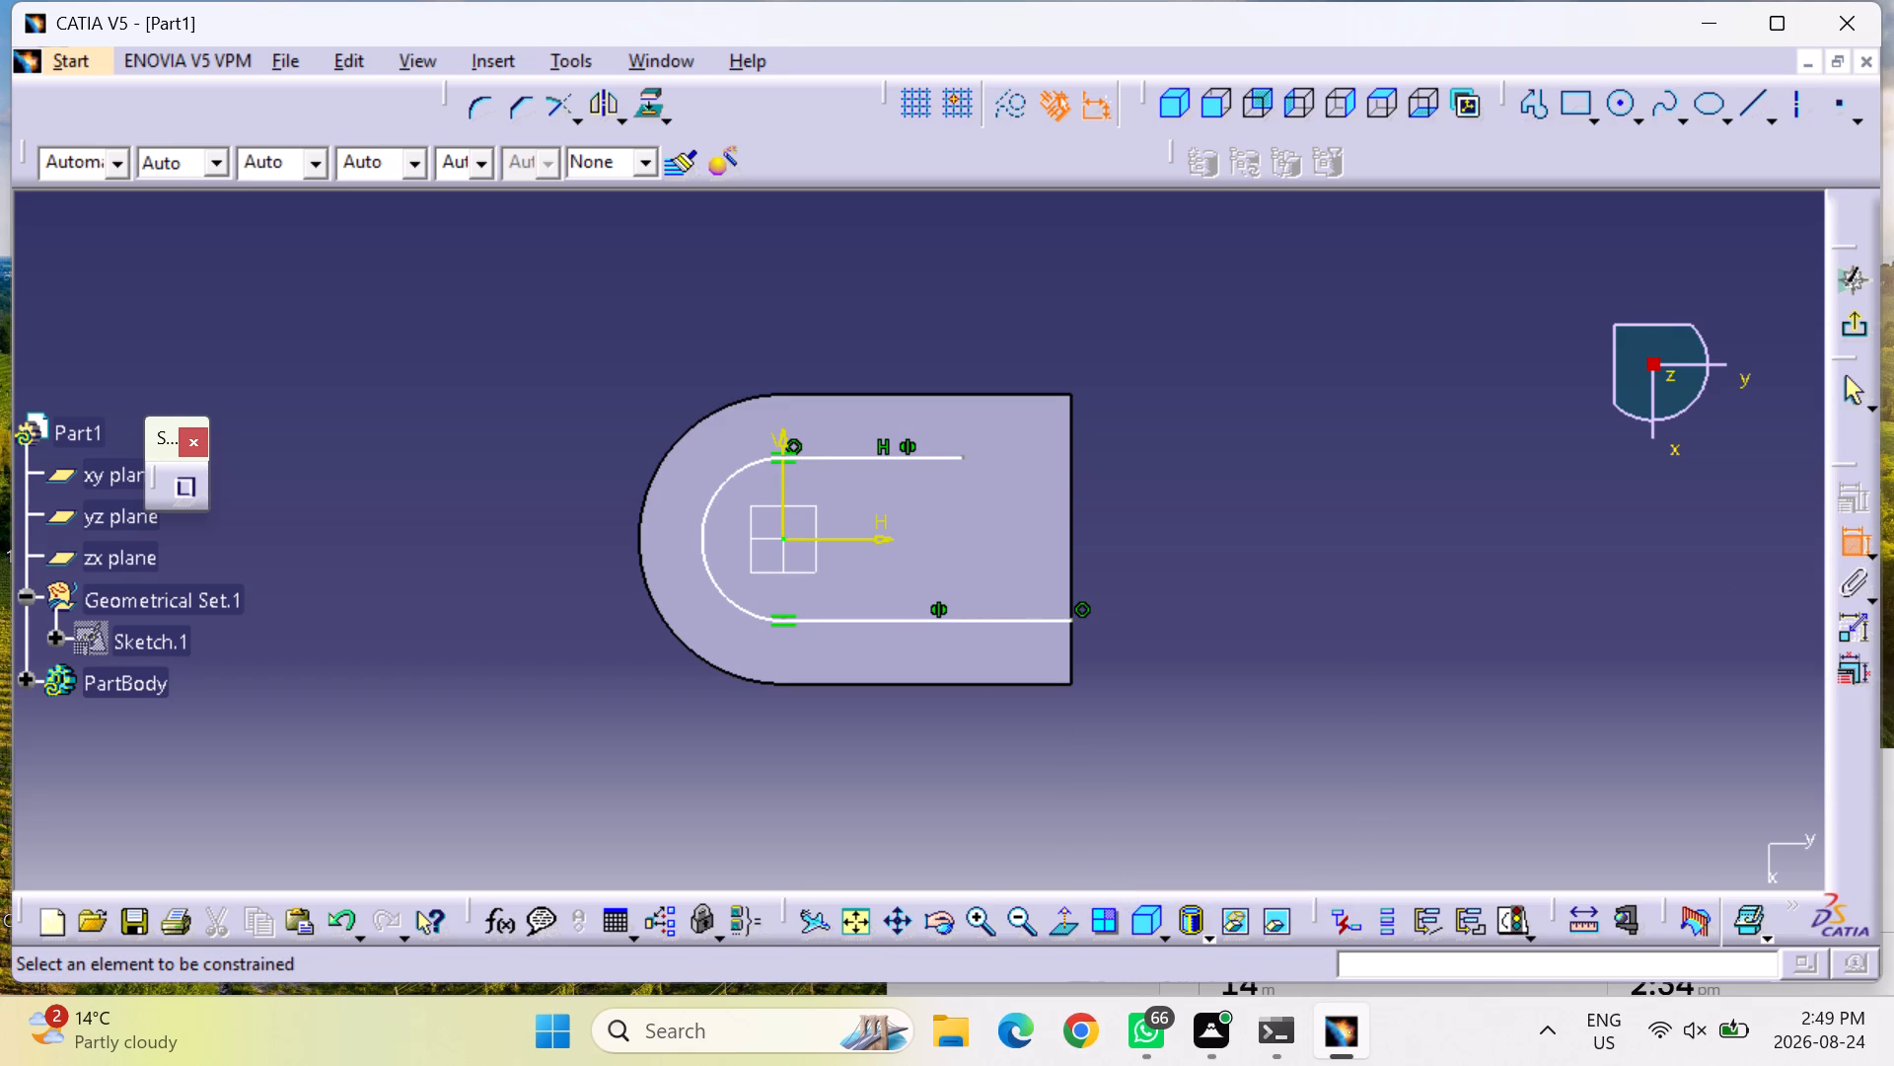
{"action": "left_click", "coordinate": [961, 457]}
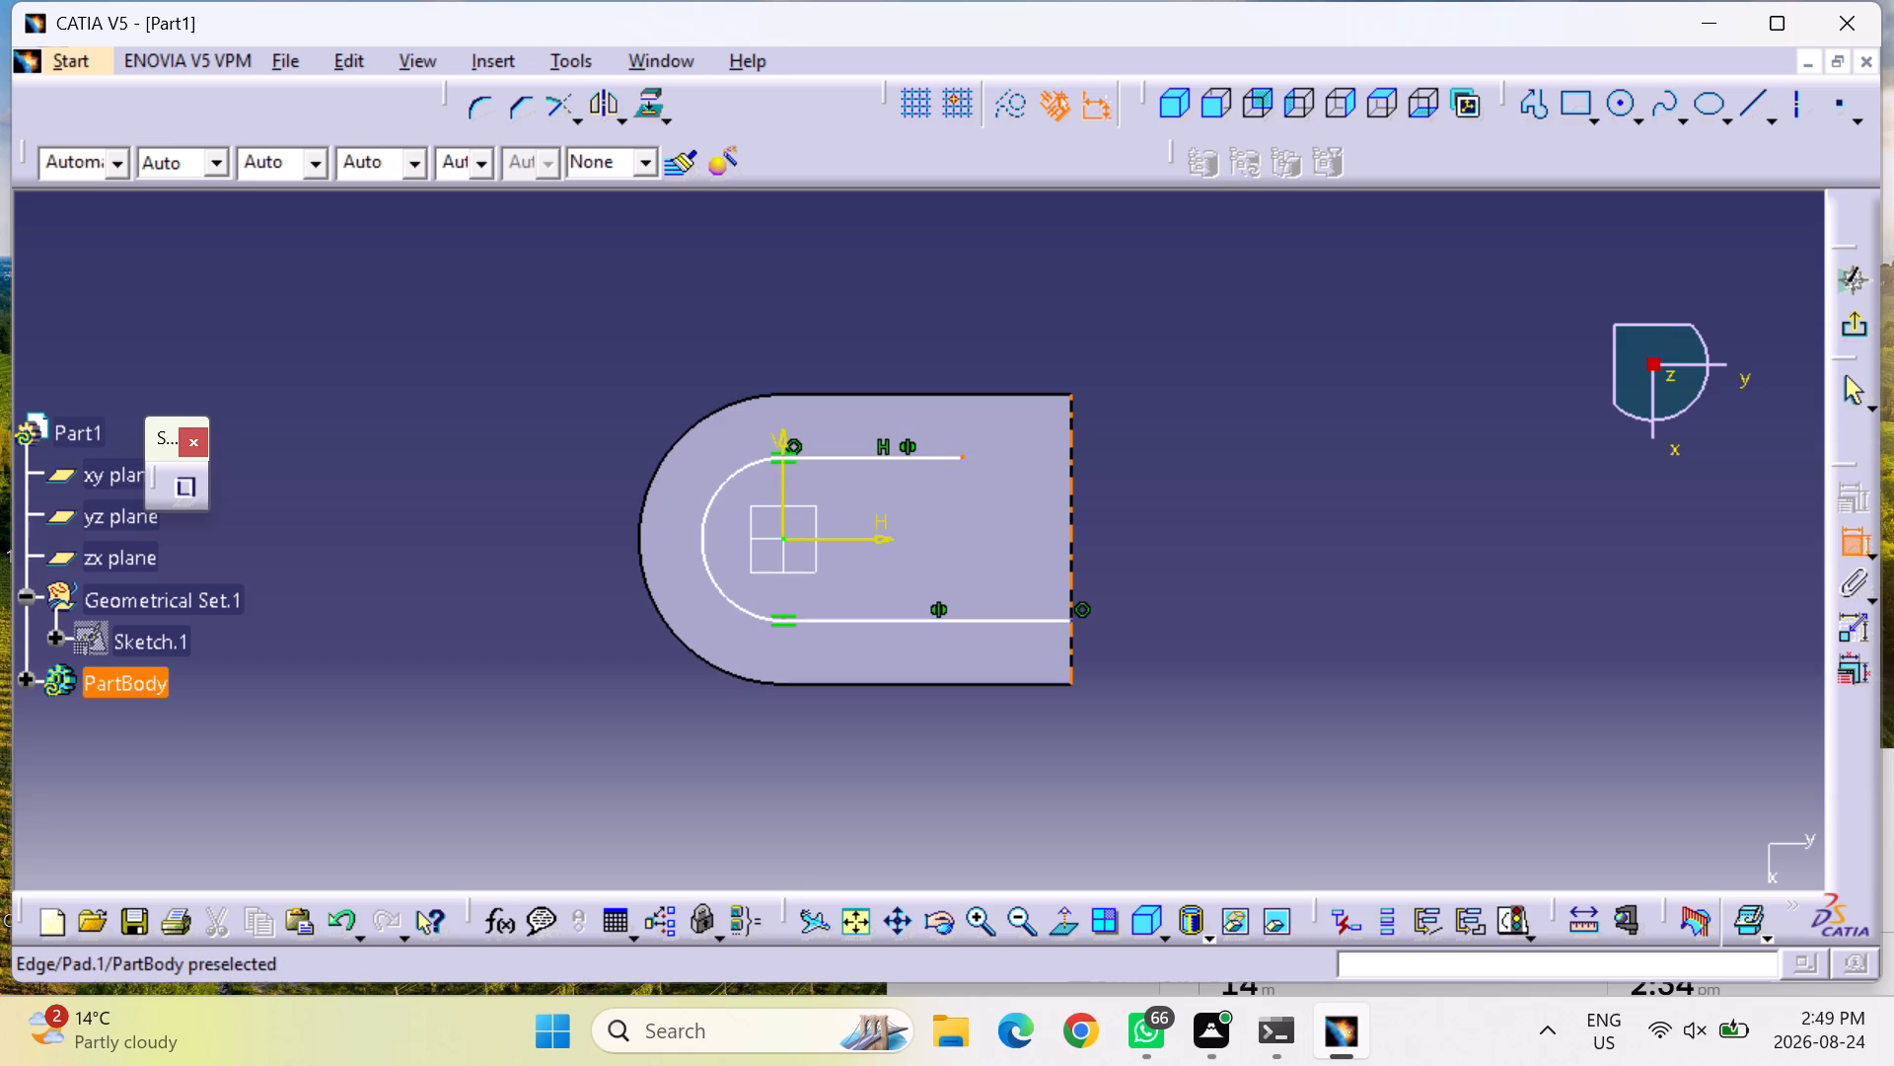
{"action": "left_click", "coordinate": [1067, 463]}
{"action": "right_click", "coordinate": [1067, 463]}
{"action": "left_click", "coordinate": [1148, 724]}
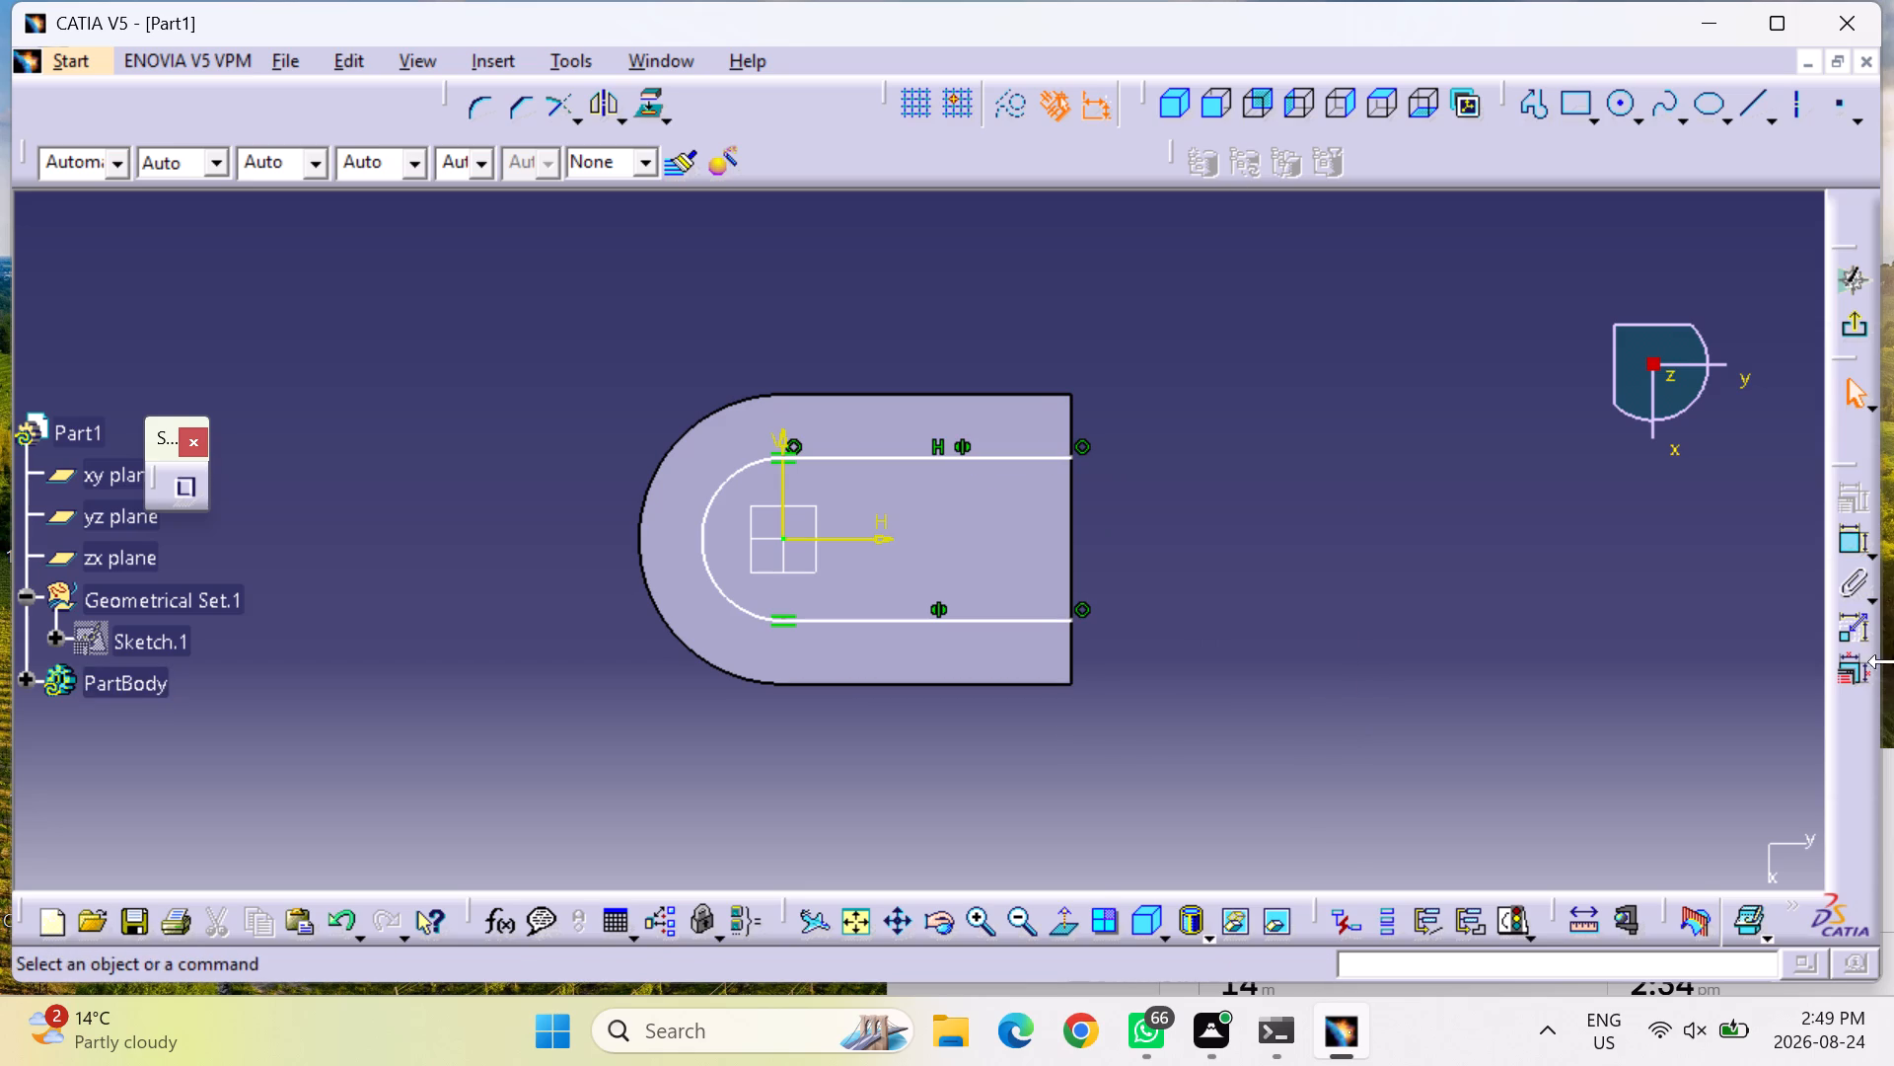
Dimension the profile's arc with a radius of 15 mm.
{"action": "left_click", "coordinate": [1856, 544]}
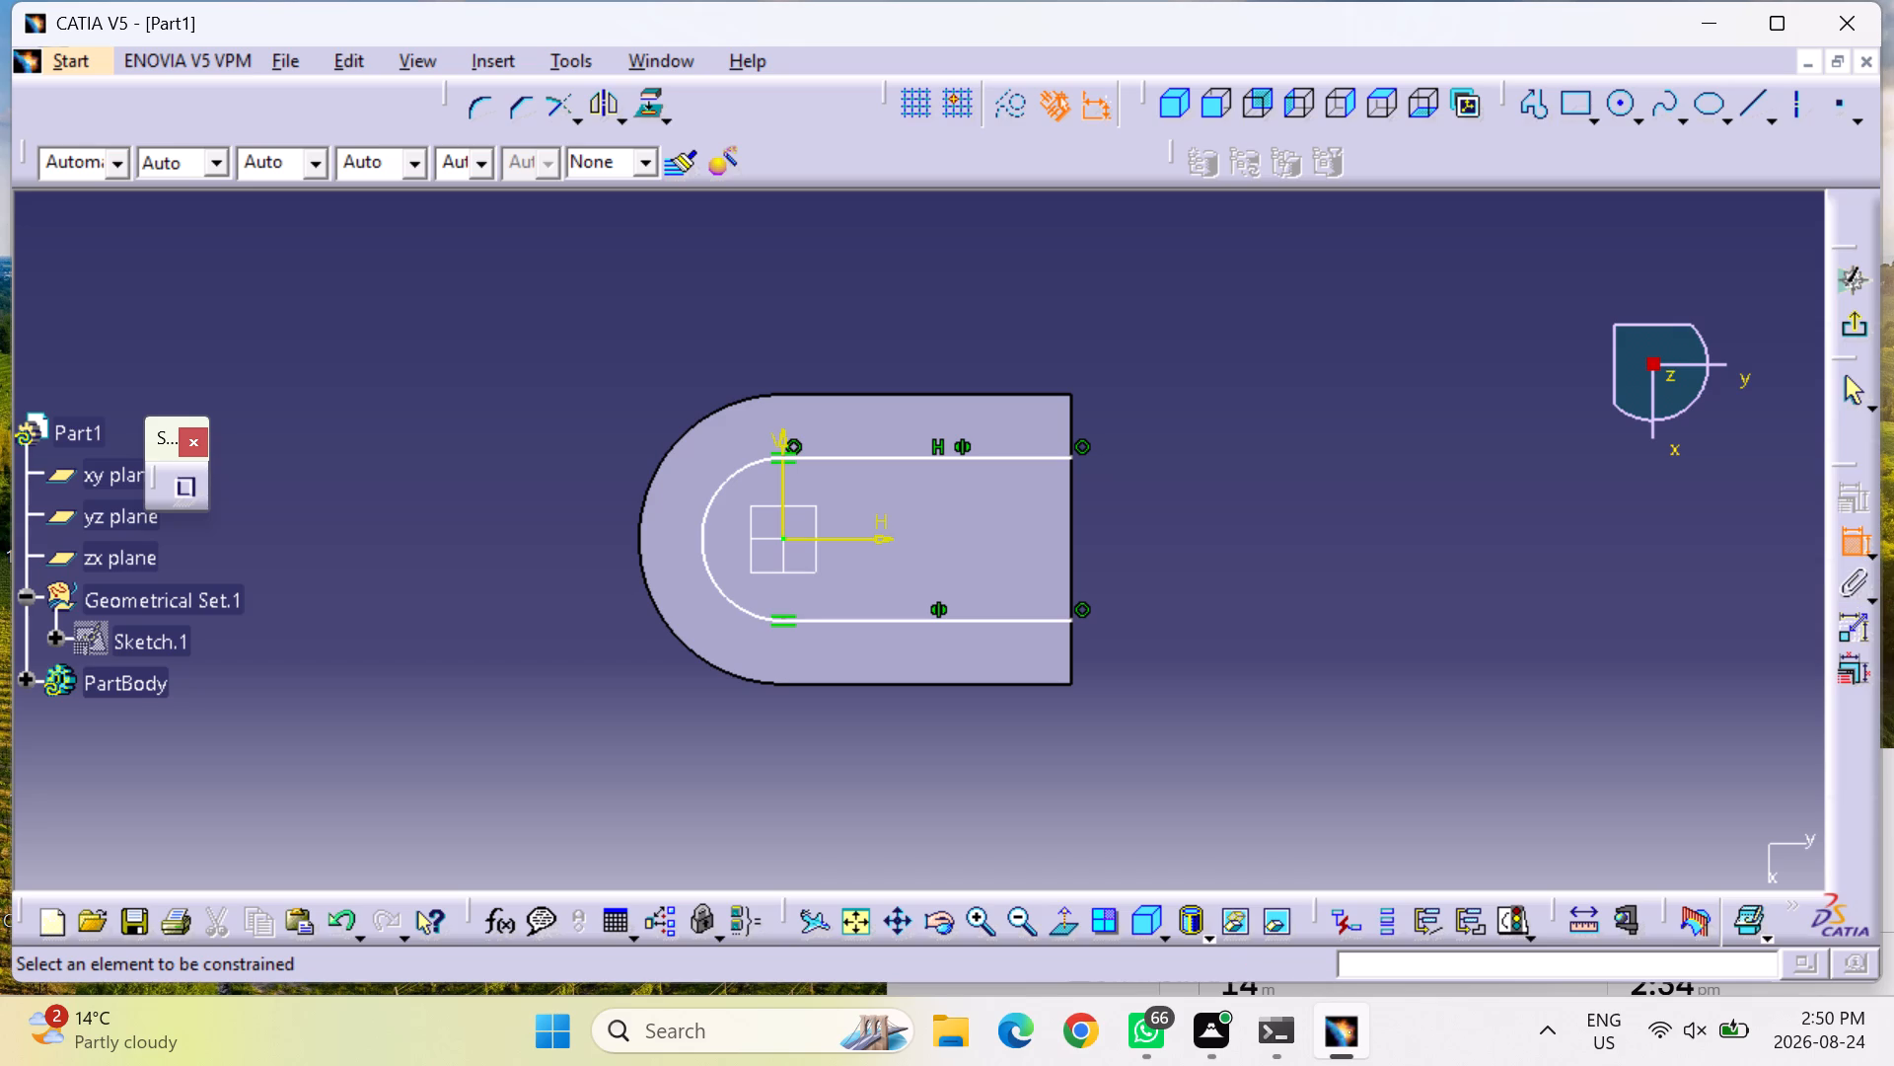
{"action": "left_click", "coordinate": [709, 504]}
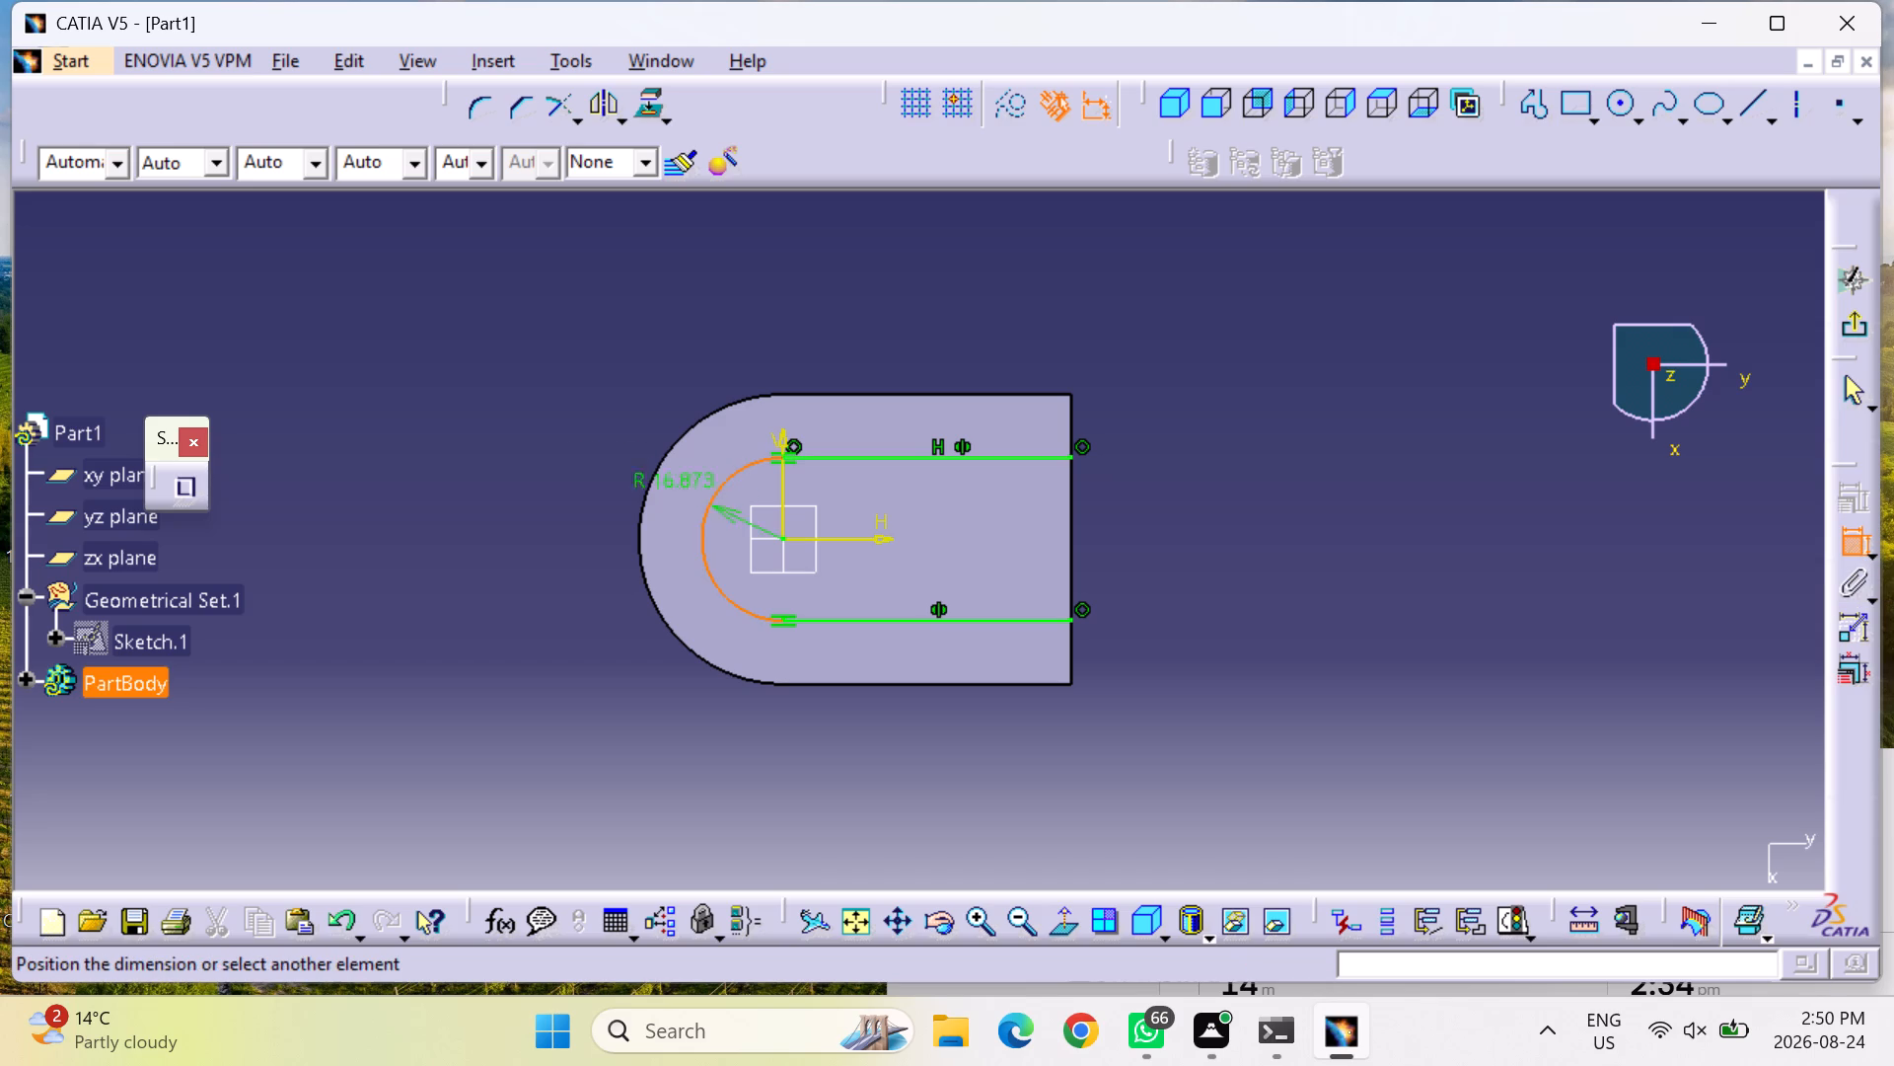
{"action": "left_click", "coordinate": [542, 400]}
{"action": "double_click", "coordinate": [539, 390]}
{"action": "type", "text": "15"}
{"action": "key", "text": "Return"}
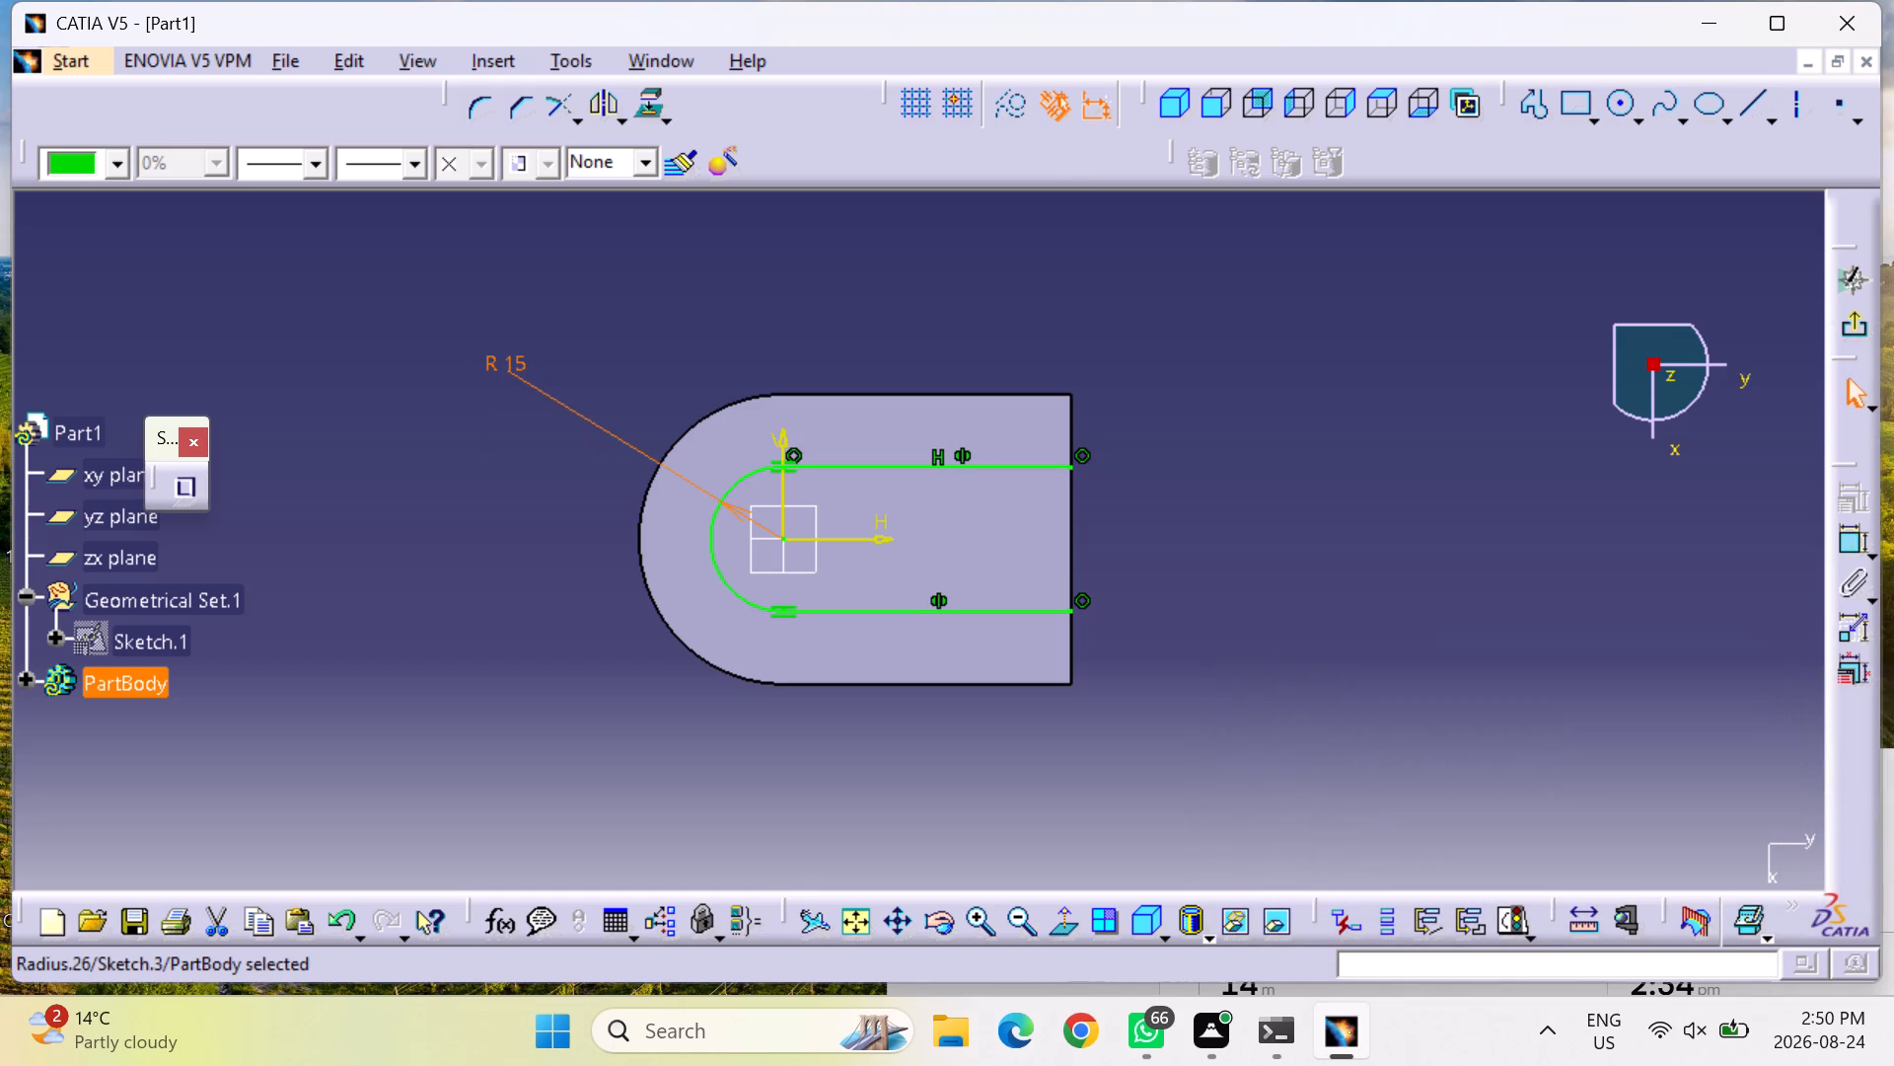
{"action": "left_click", "coordinate": [1385, 381]}
Add a concentricity constraint between the profile's arc and the pad's rounded outer edge.
{"action": "left_click", "coordinate": [1851, 540]}
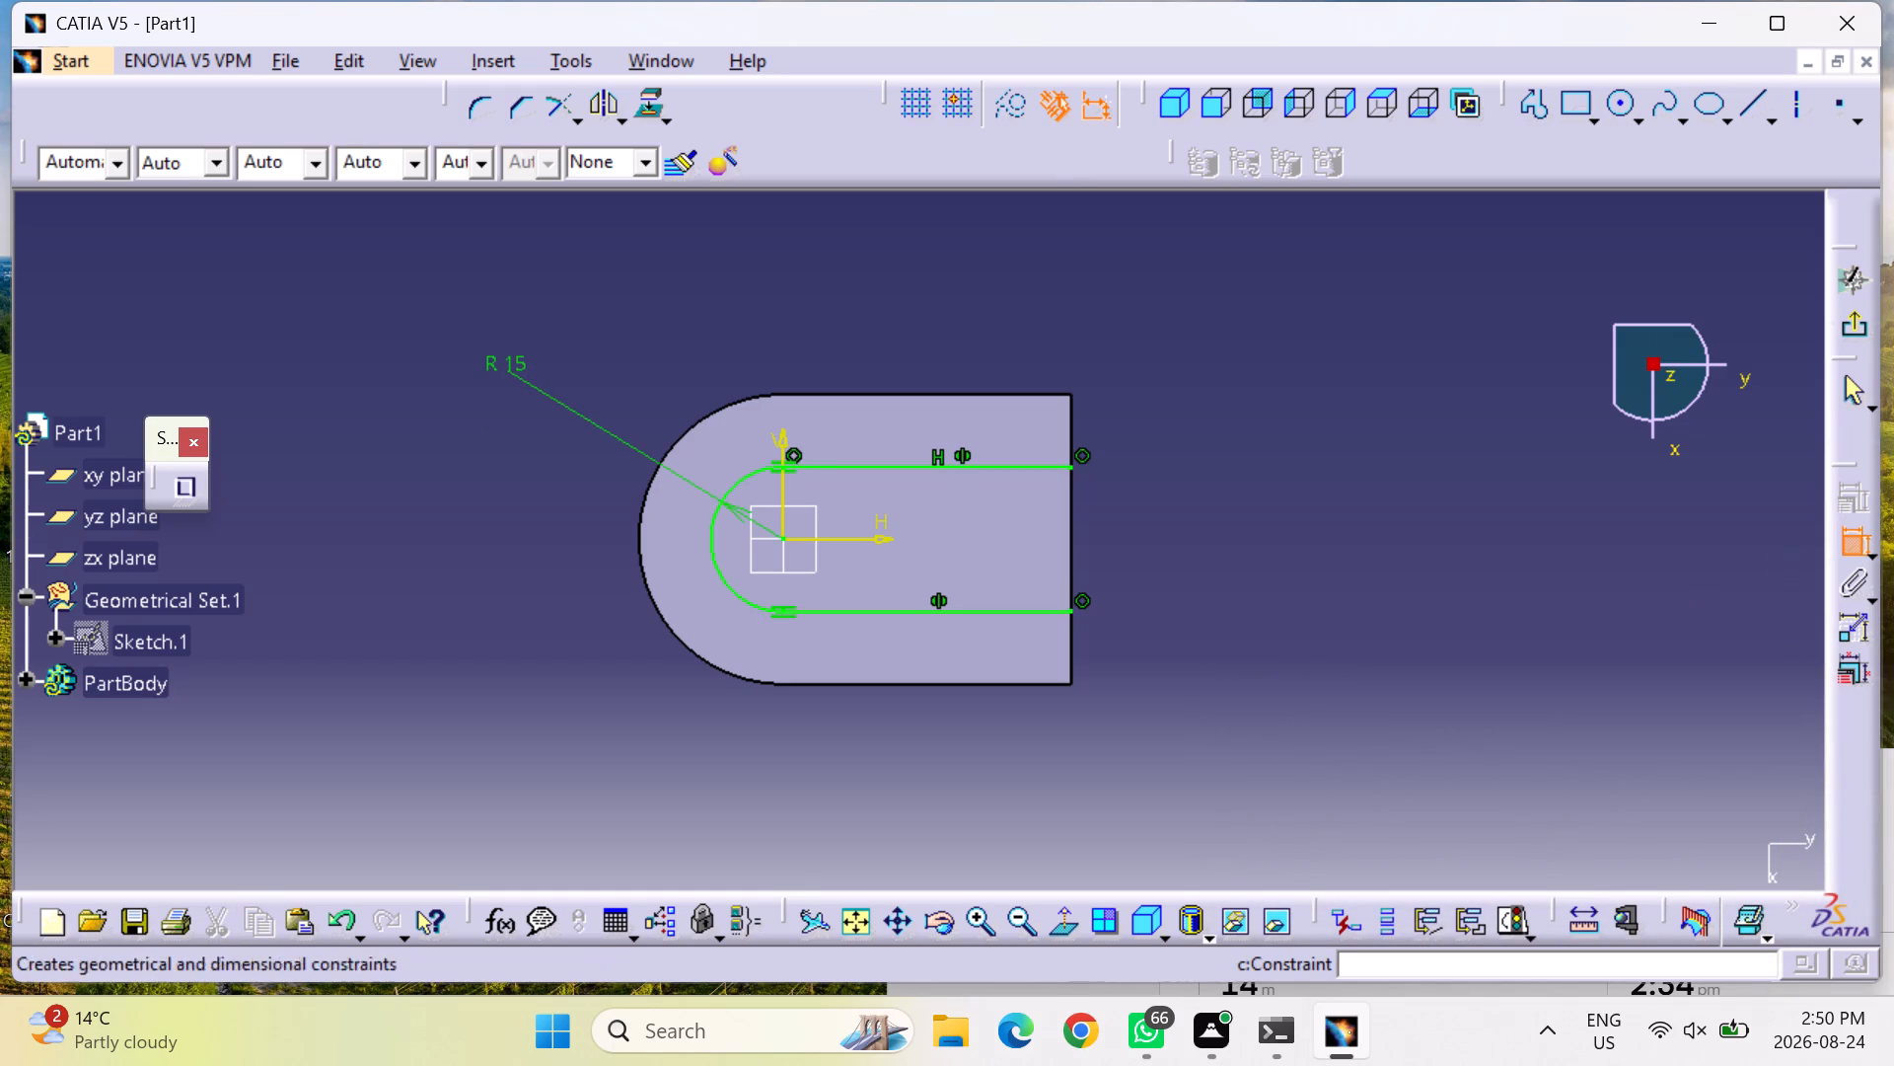
{"action": "left_click", "coordinate": [759, 479]}
{"action": "left_click", "coordinate": [736, 477]}
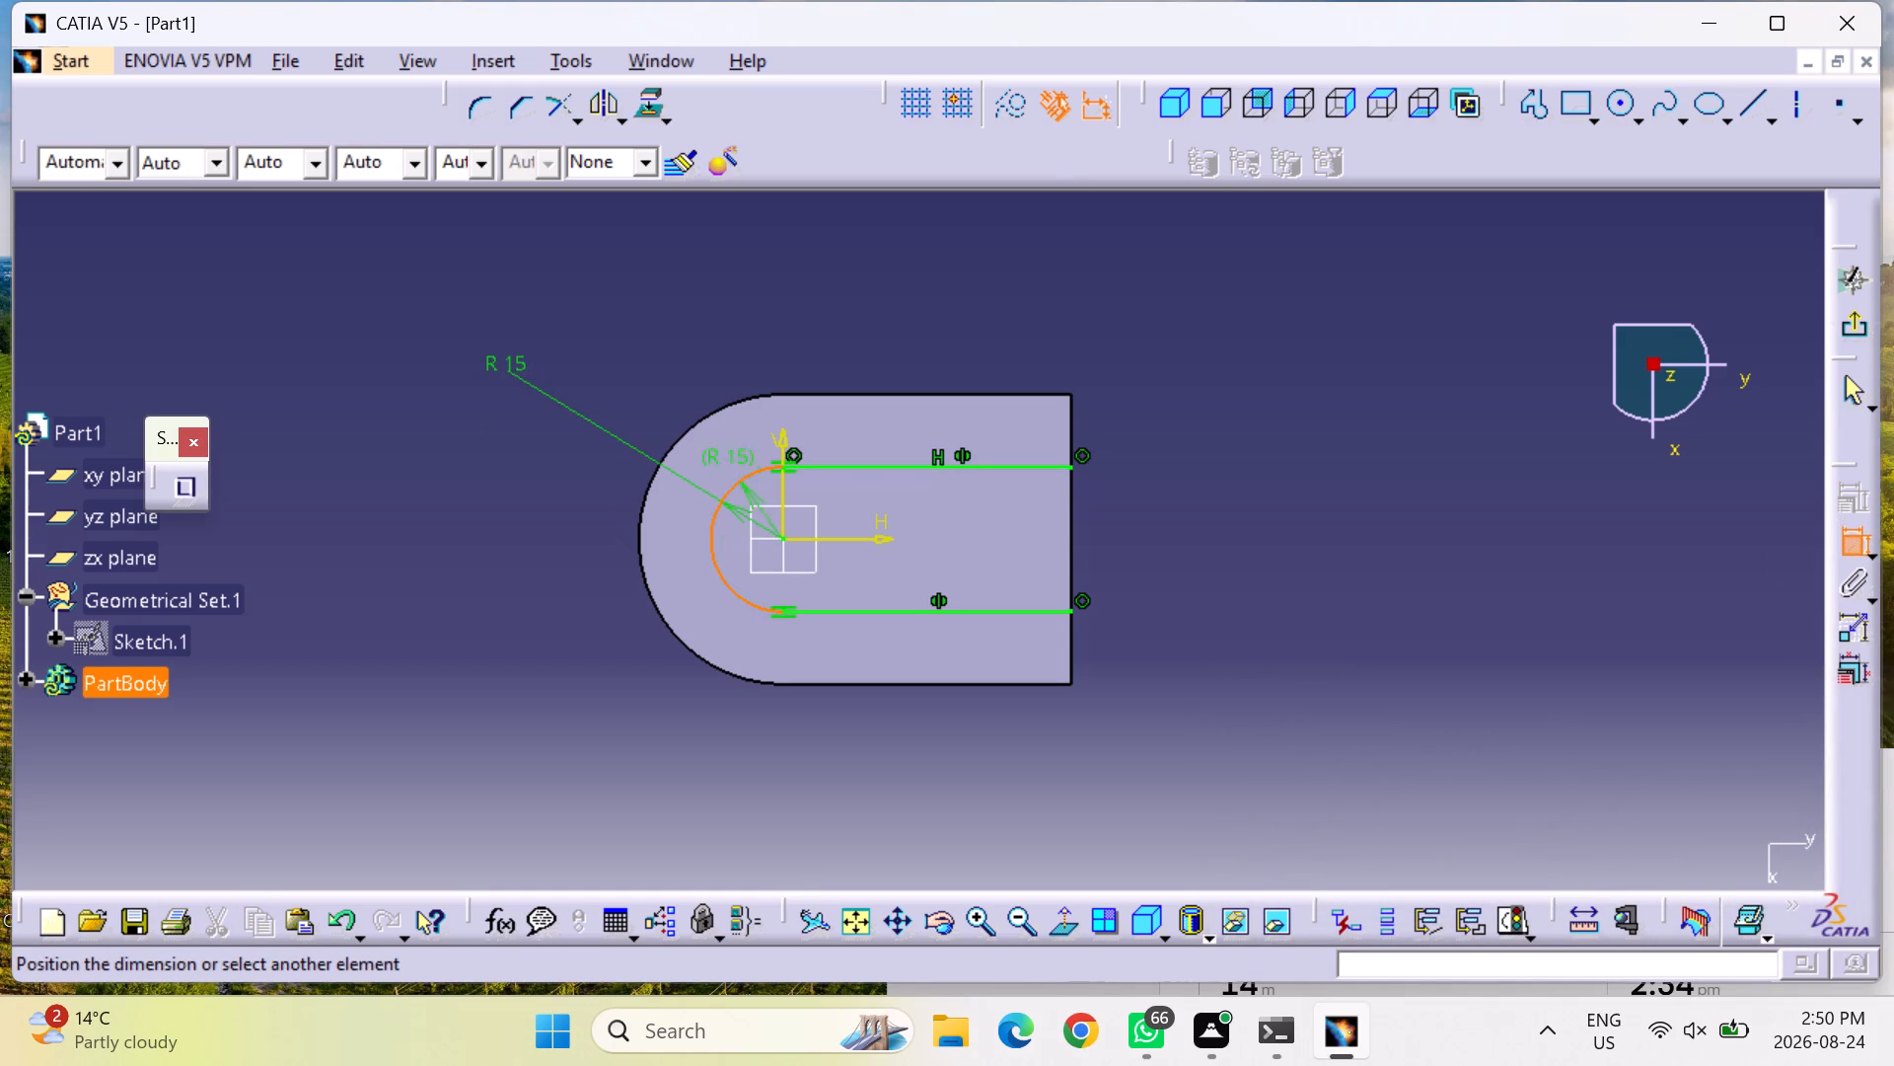
{"action": "left_click", "coordinate": [686, 425], "text": "ctrl"}
{"action": "right_click", "coordinate": [686, 425]}
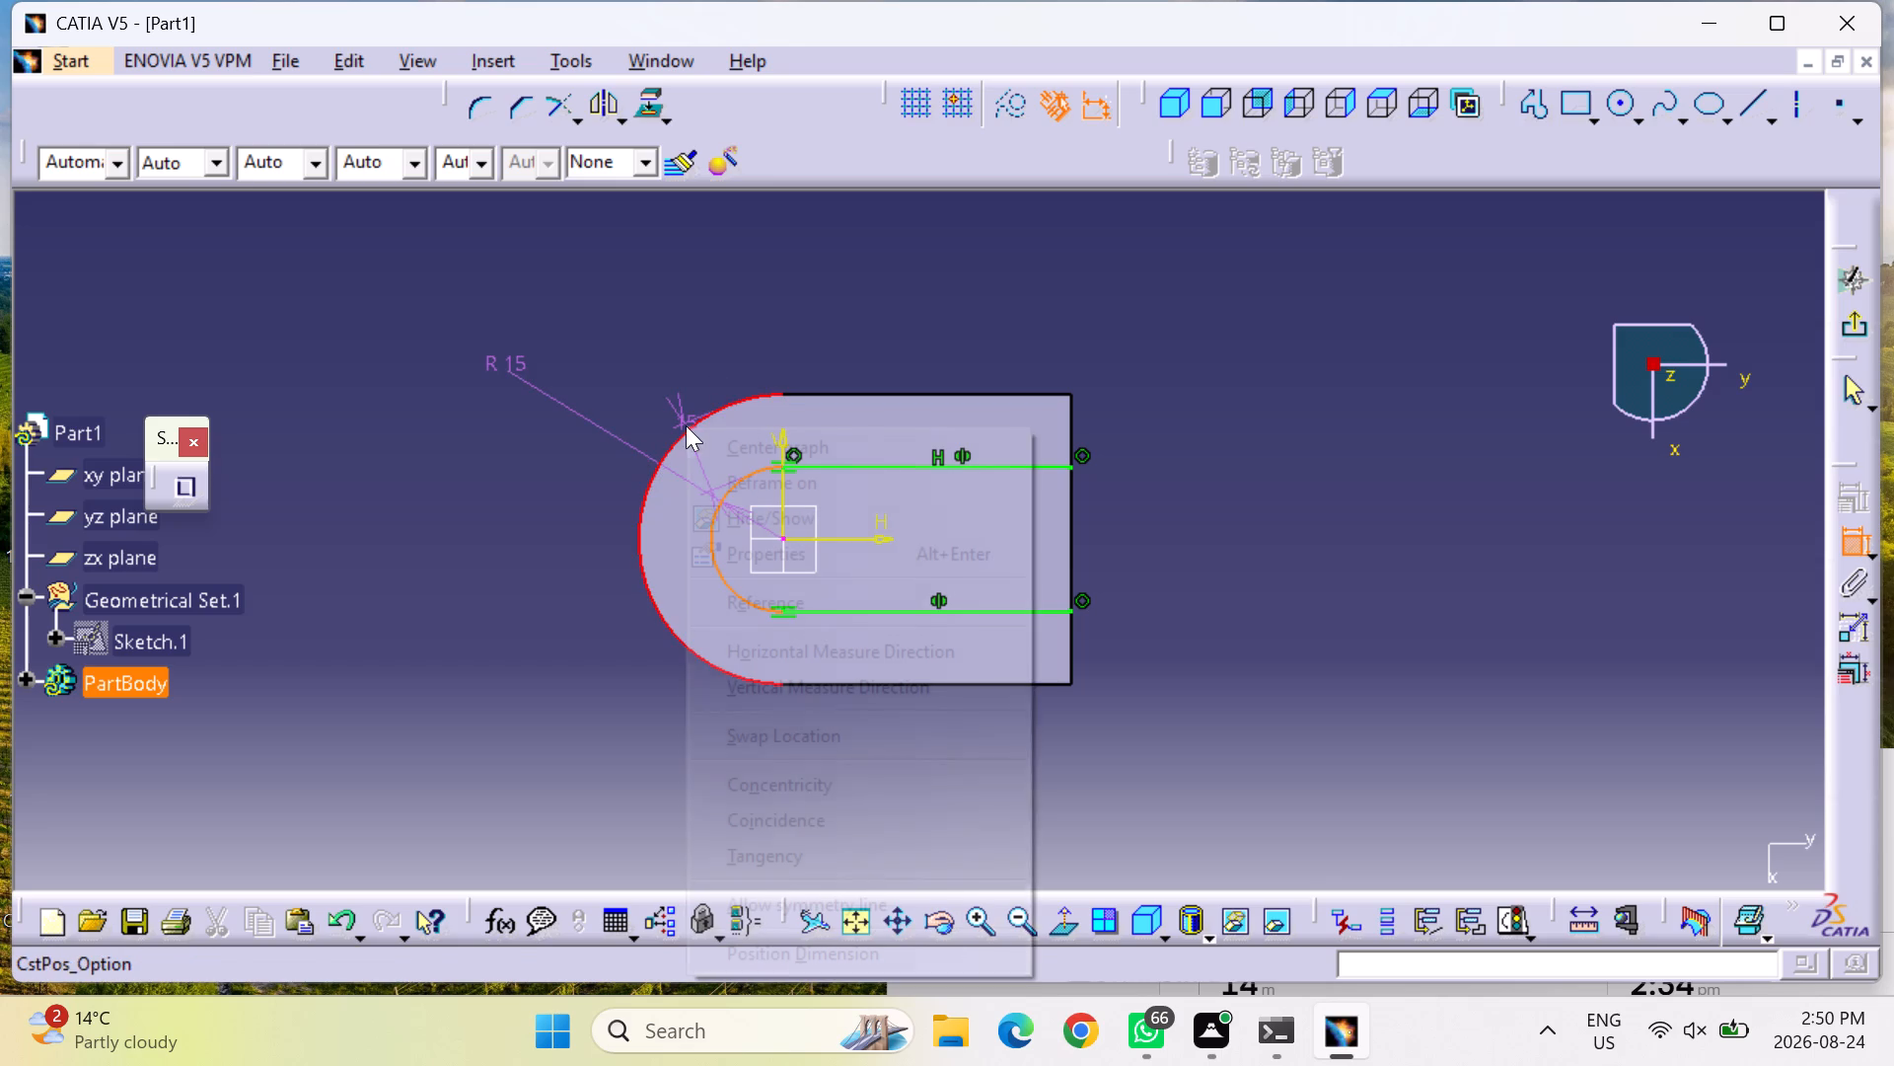
{"action": "left_click", "coordinate": [909, 786]}
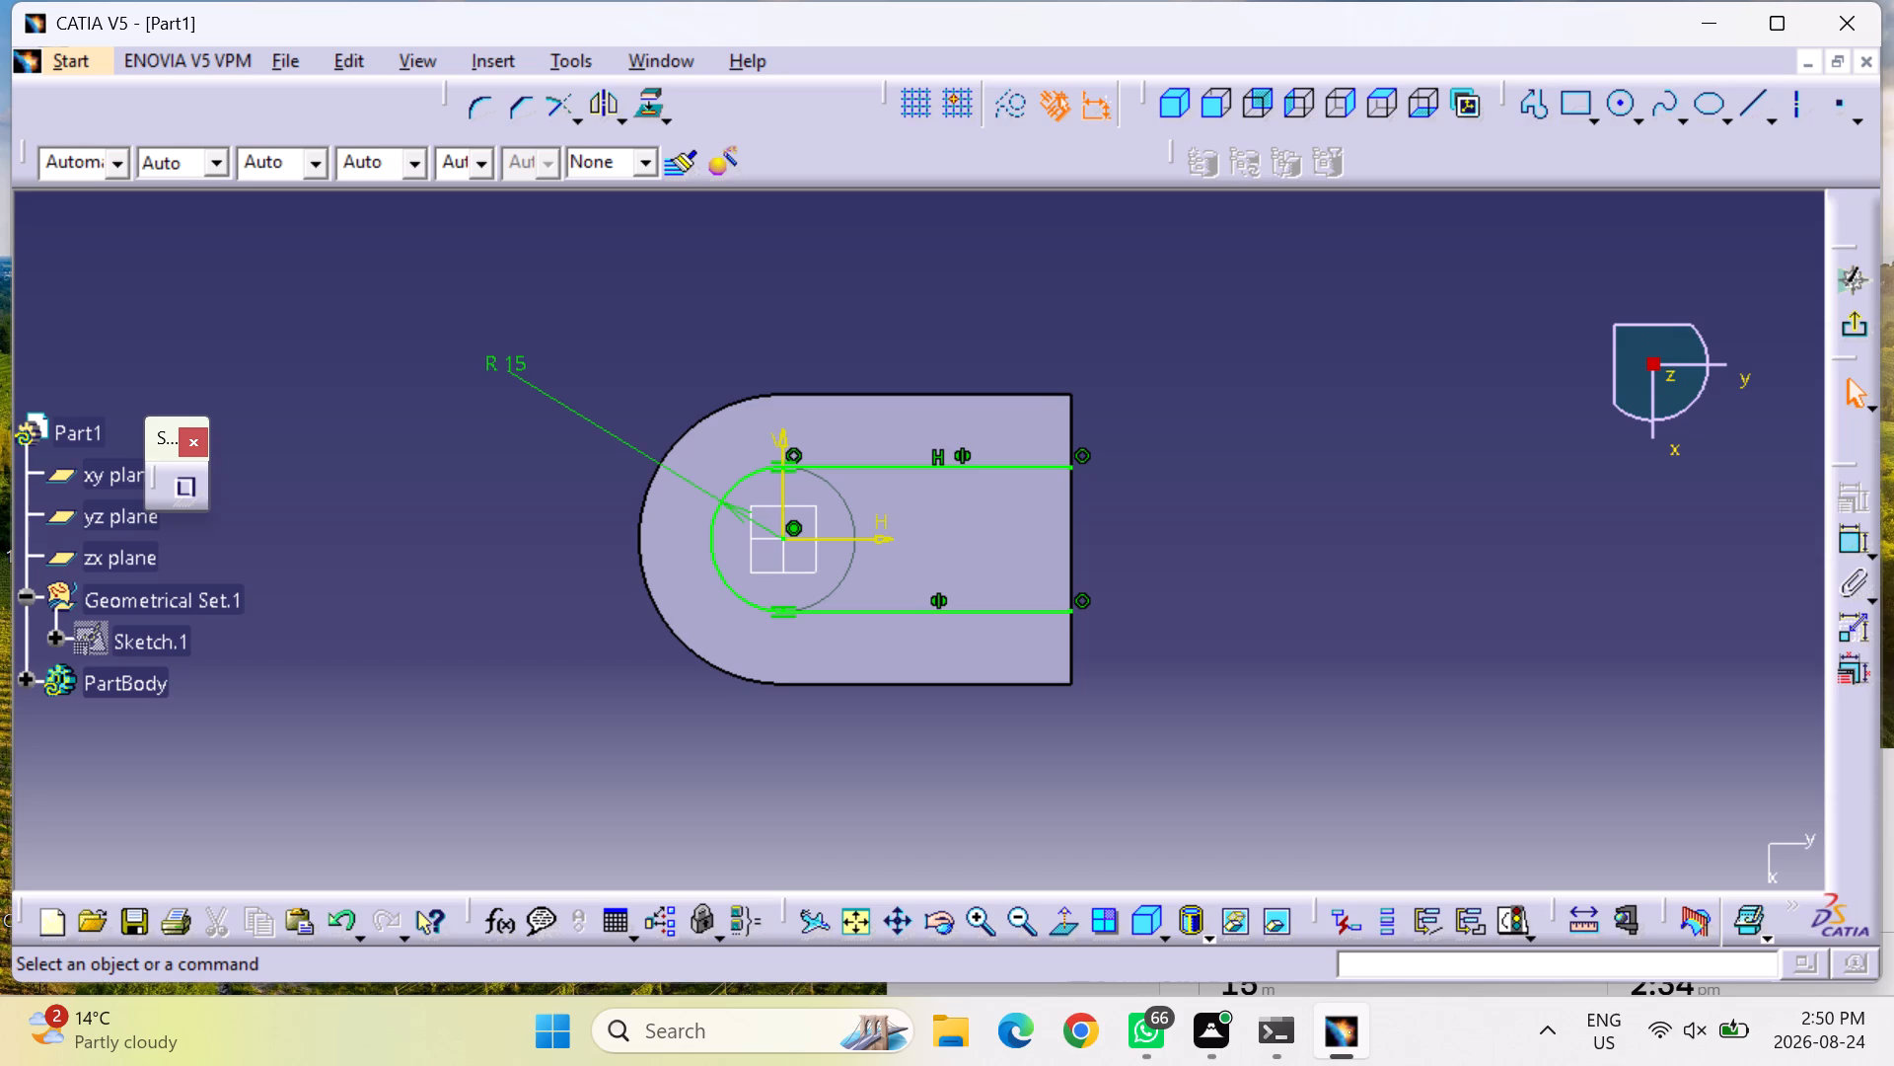
Exit the sketch containing the constrained round-ended profile and return to the 3D part.
{"action": "double_click", "coordinate": [969, 918]}
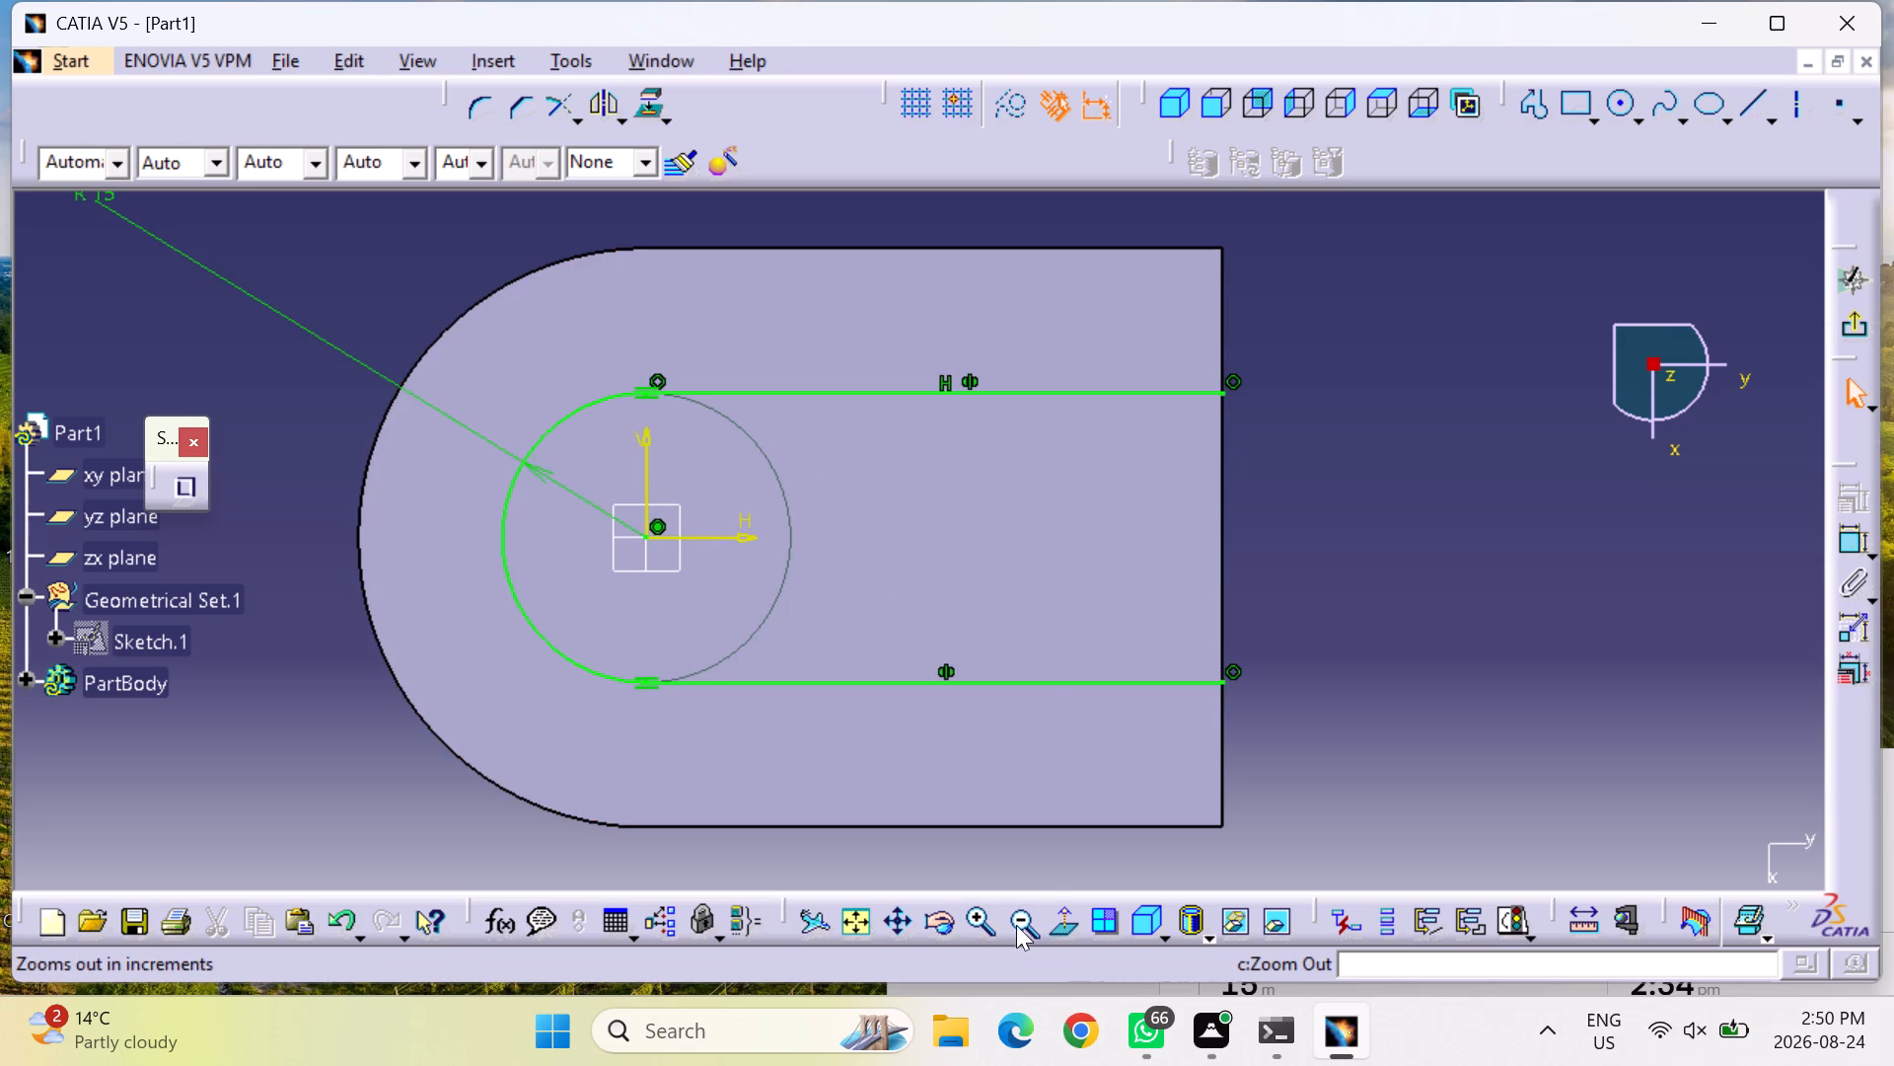
{"action": "left_click", "coordinate": [1011, 909]}
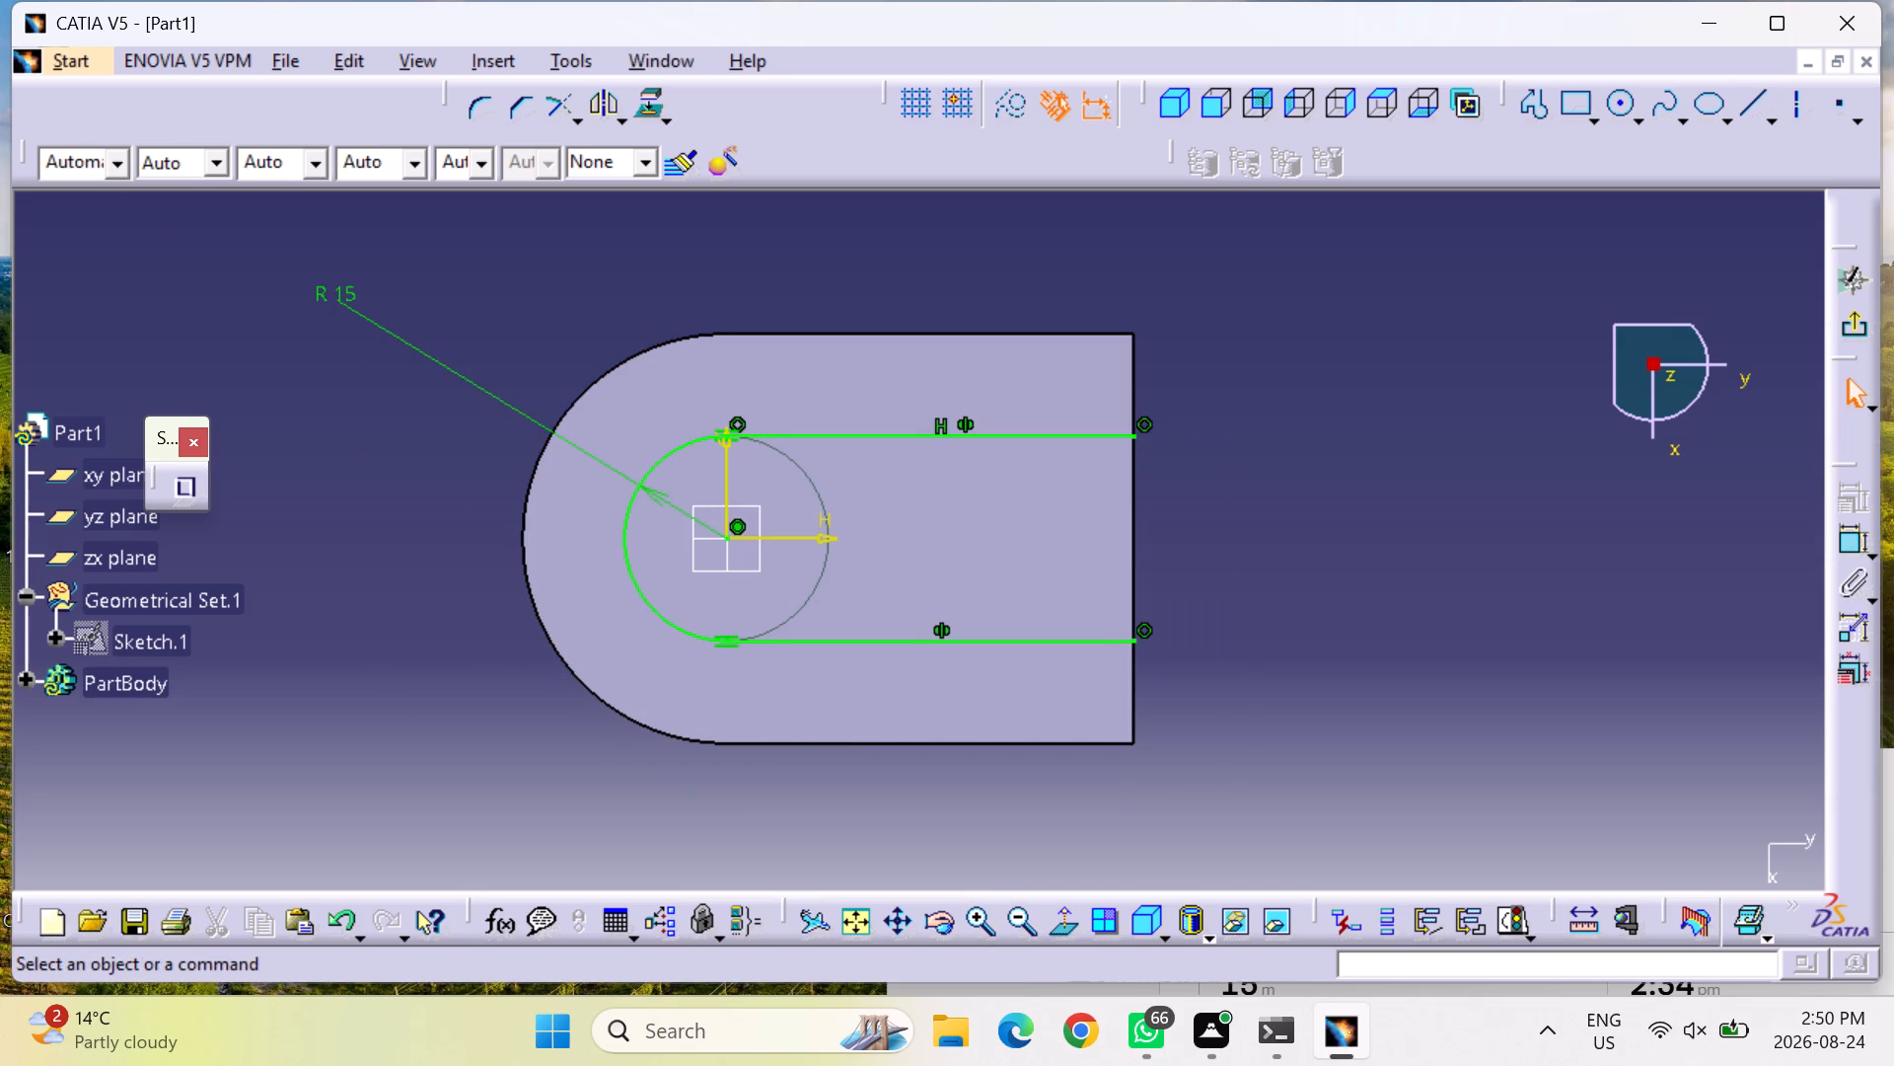
{"action": "middle_click_drag", "start_coordinate": [1231, 534], "coordinate": [1240, 541]}
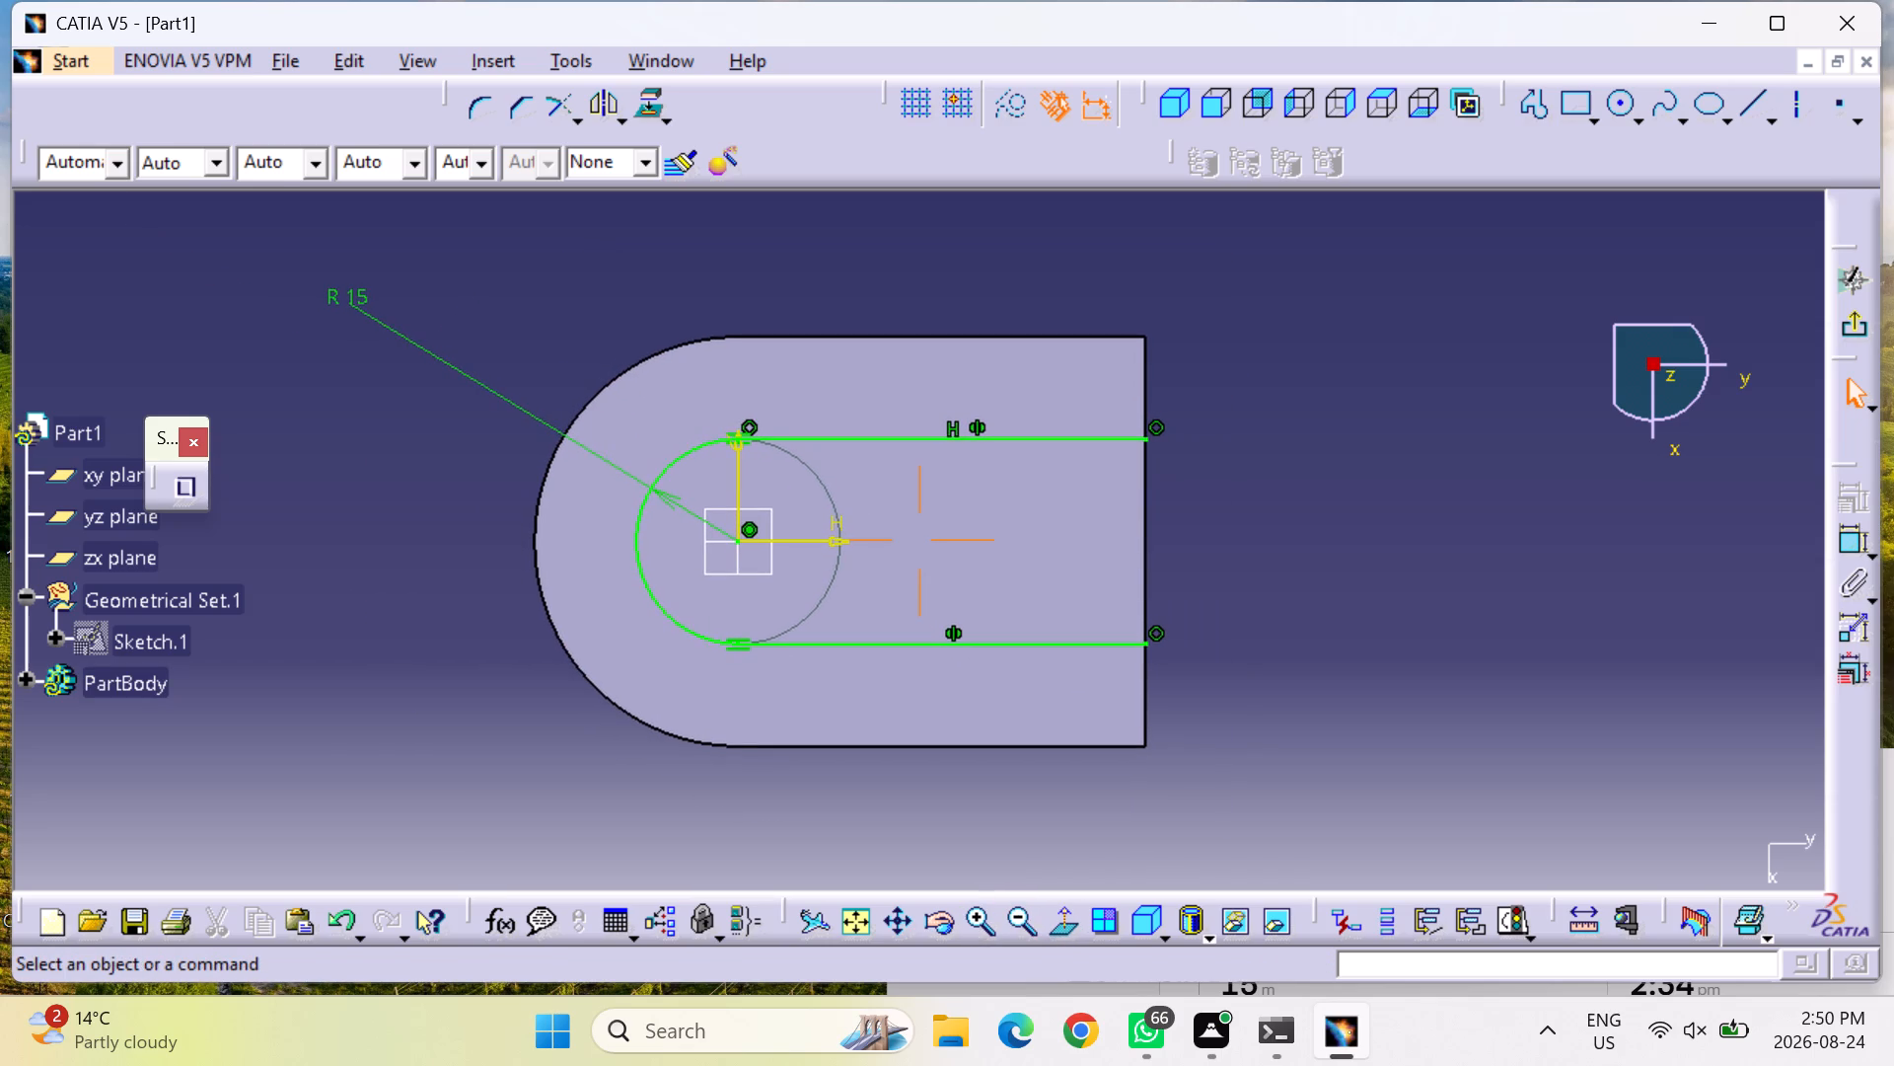
{"action": "middle_click_drag", "start_coordinate": [1240, 541], "coordinate": [1240, 547]}
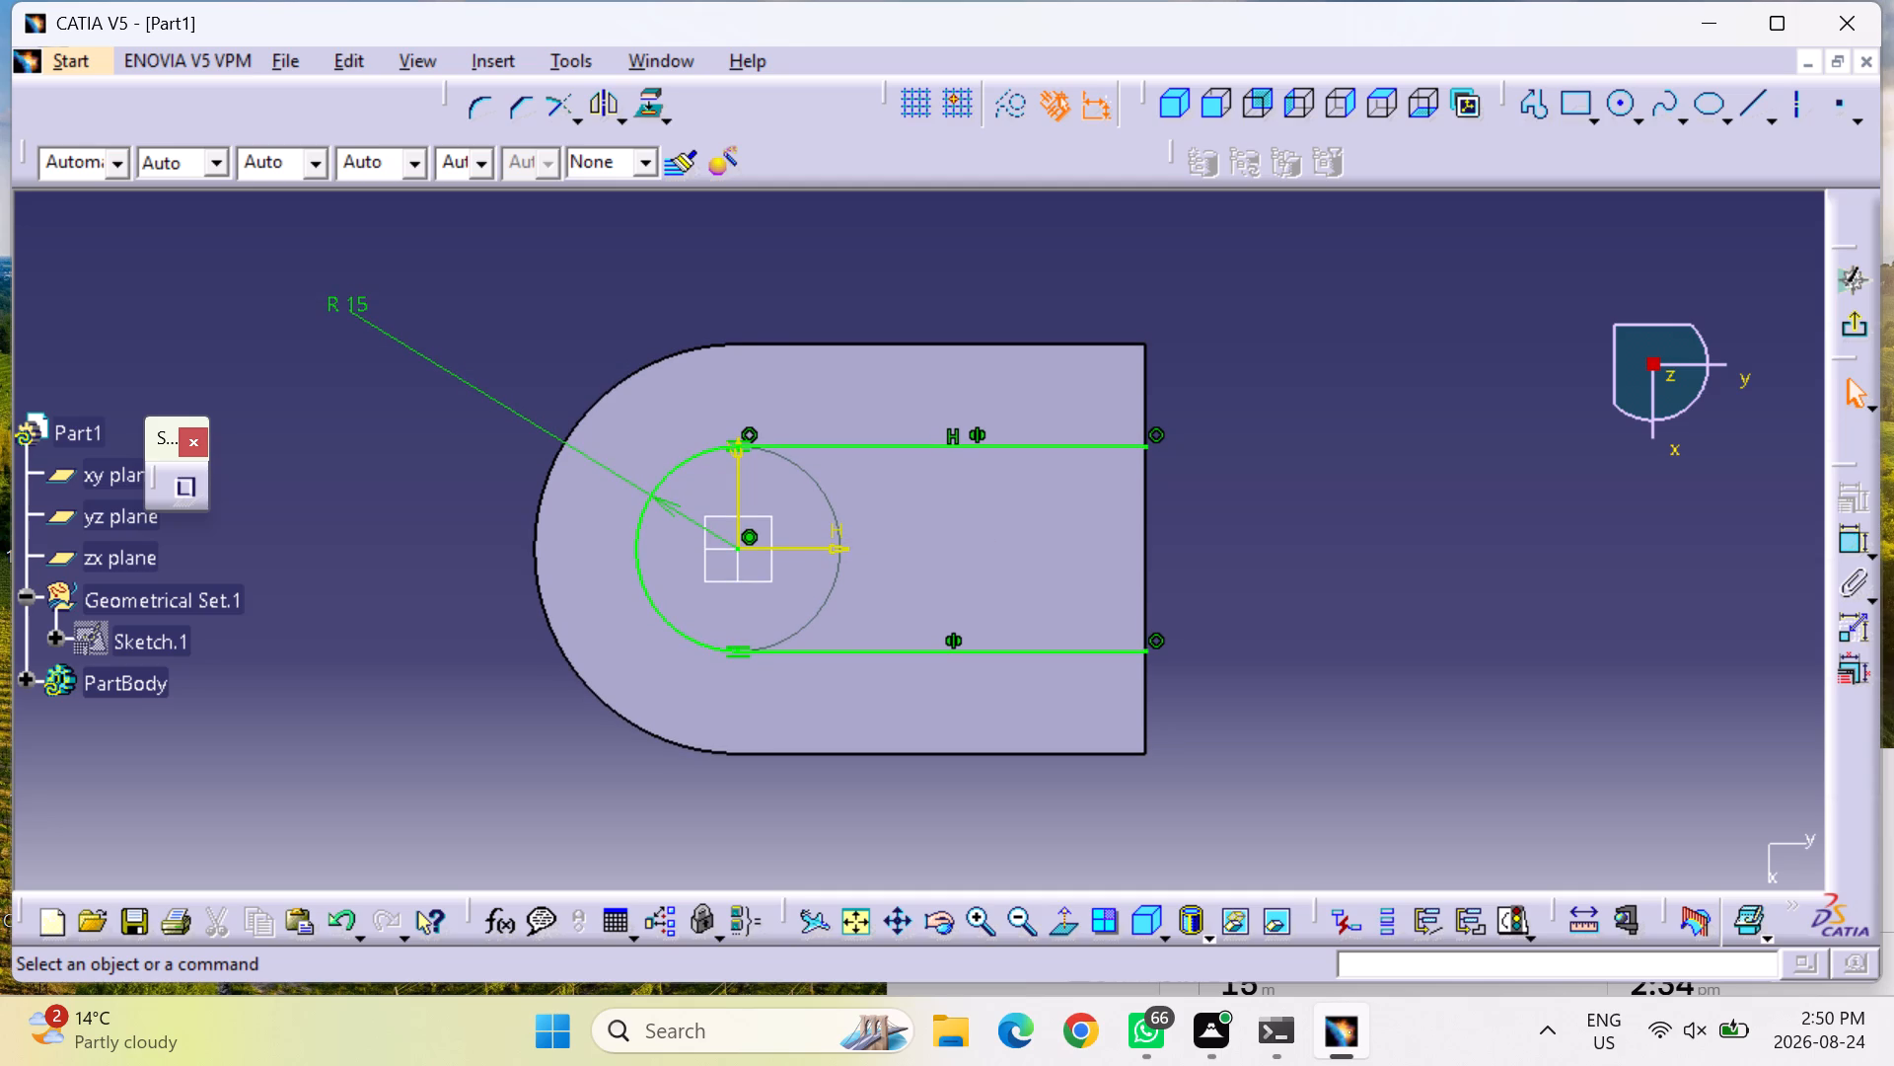
{"action": "left_click", "coordinate": [1853, 332]}
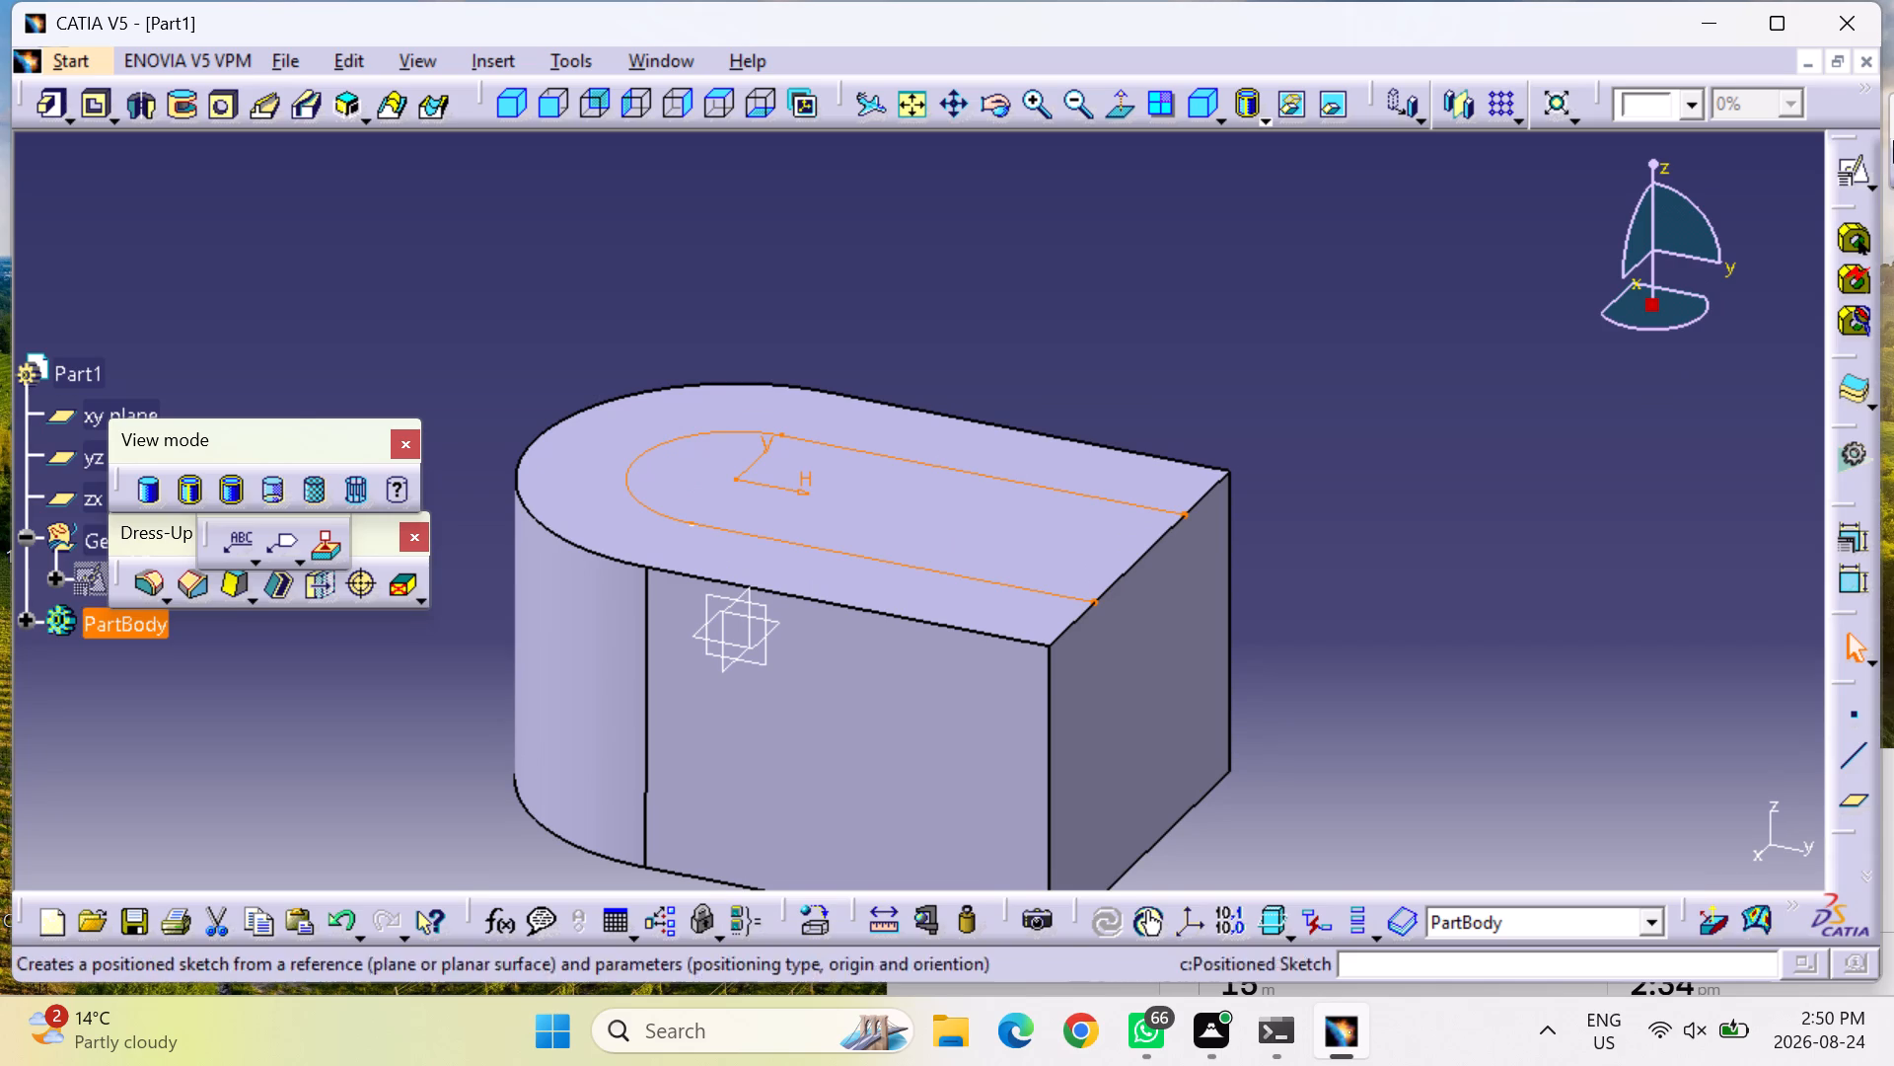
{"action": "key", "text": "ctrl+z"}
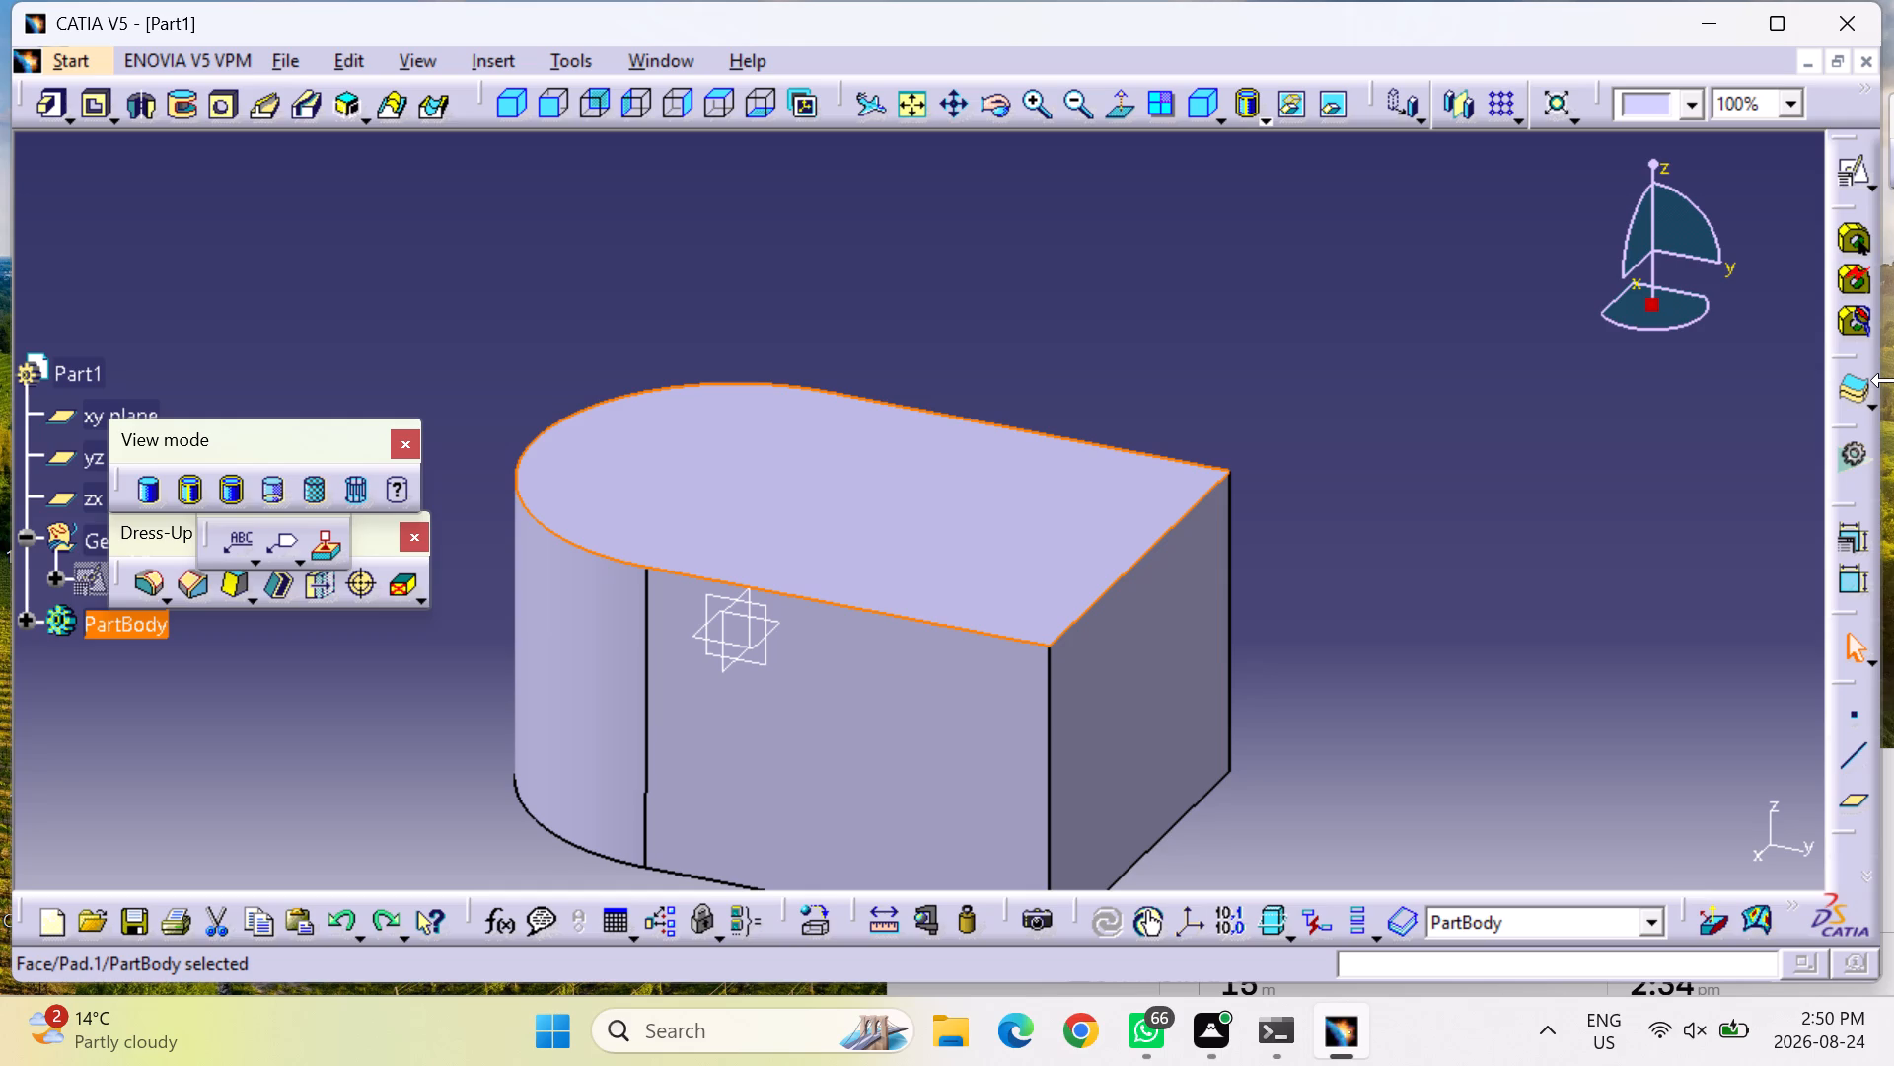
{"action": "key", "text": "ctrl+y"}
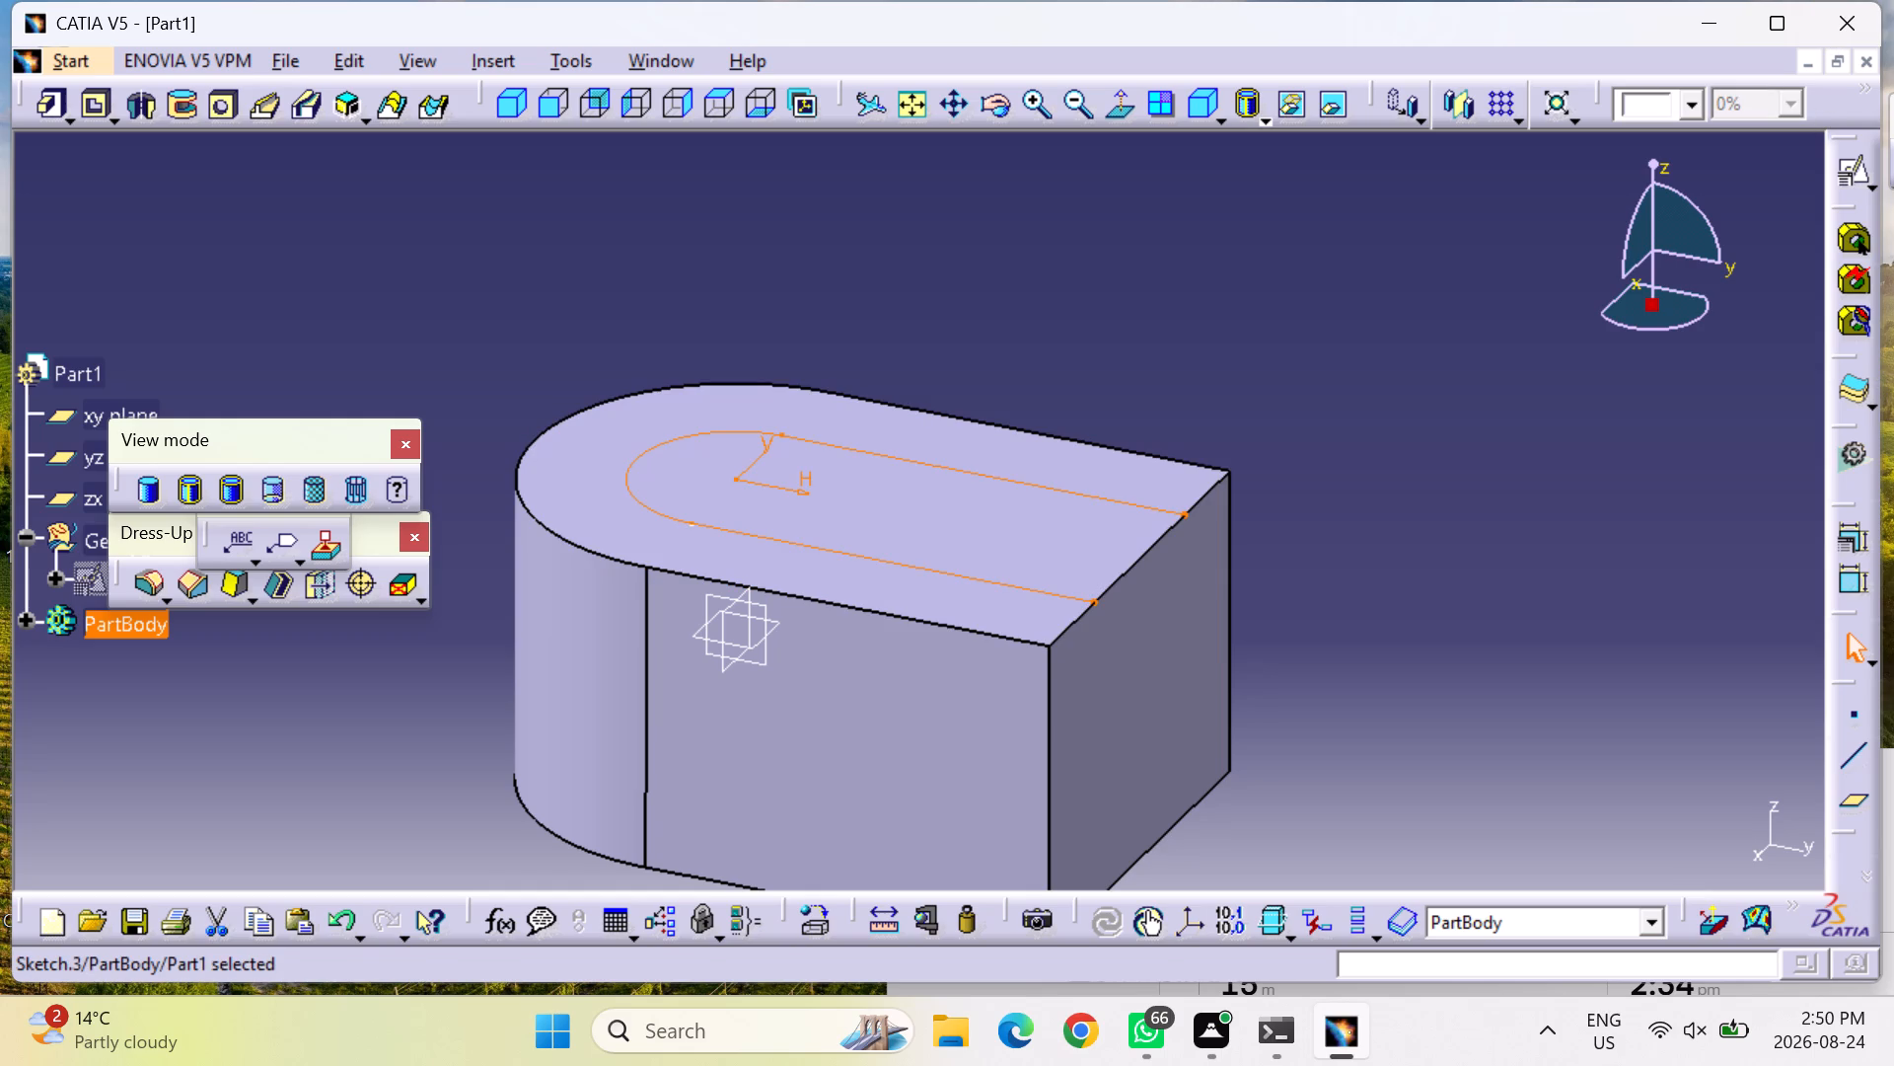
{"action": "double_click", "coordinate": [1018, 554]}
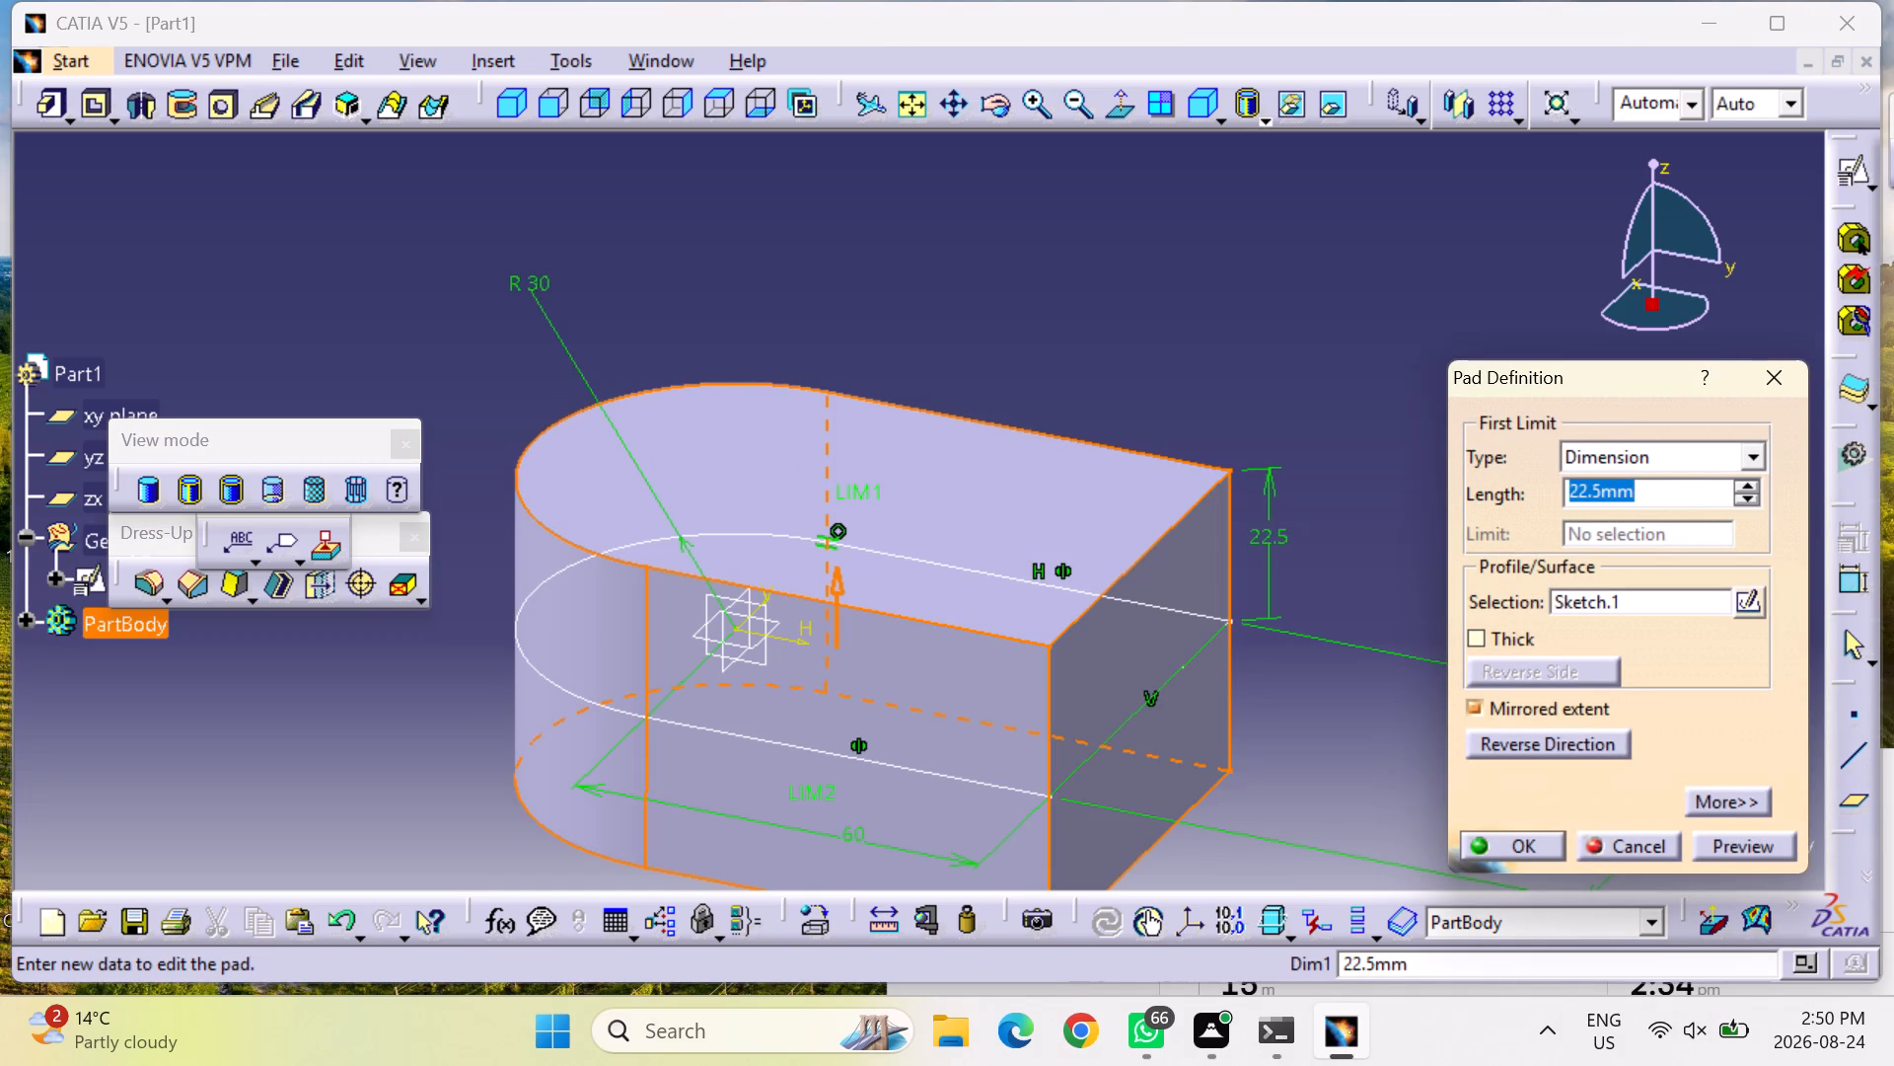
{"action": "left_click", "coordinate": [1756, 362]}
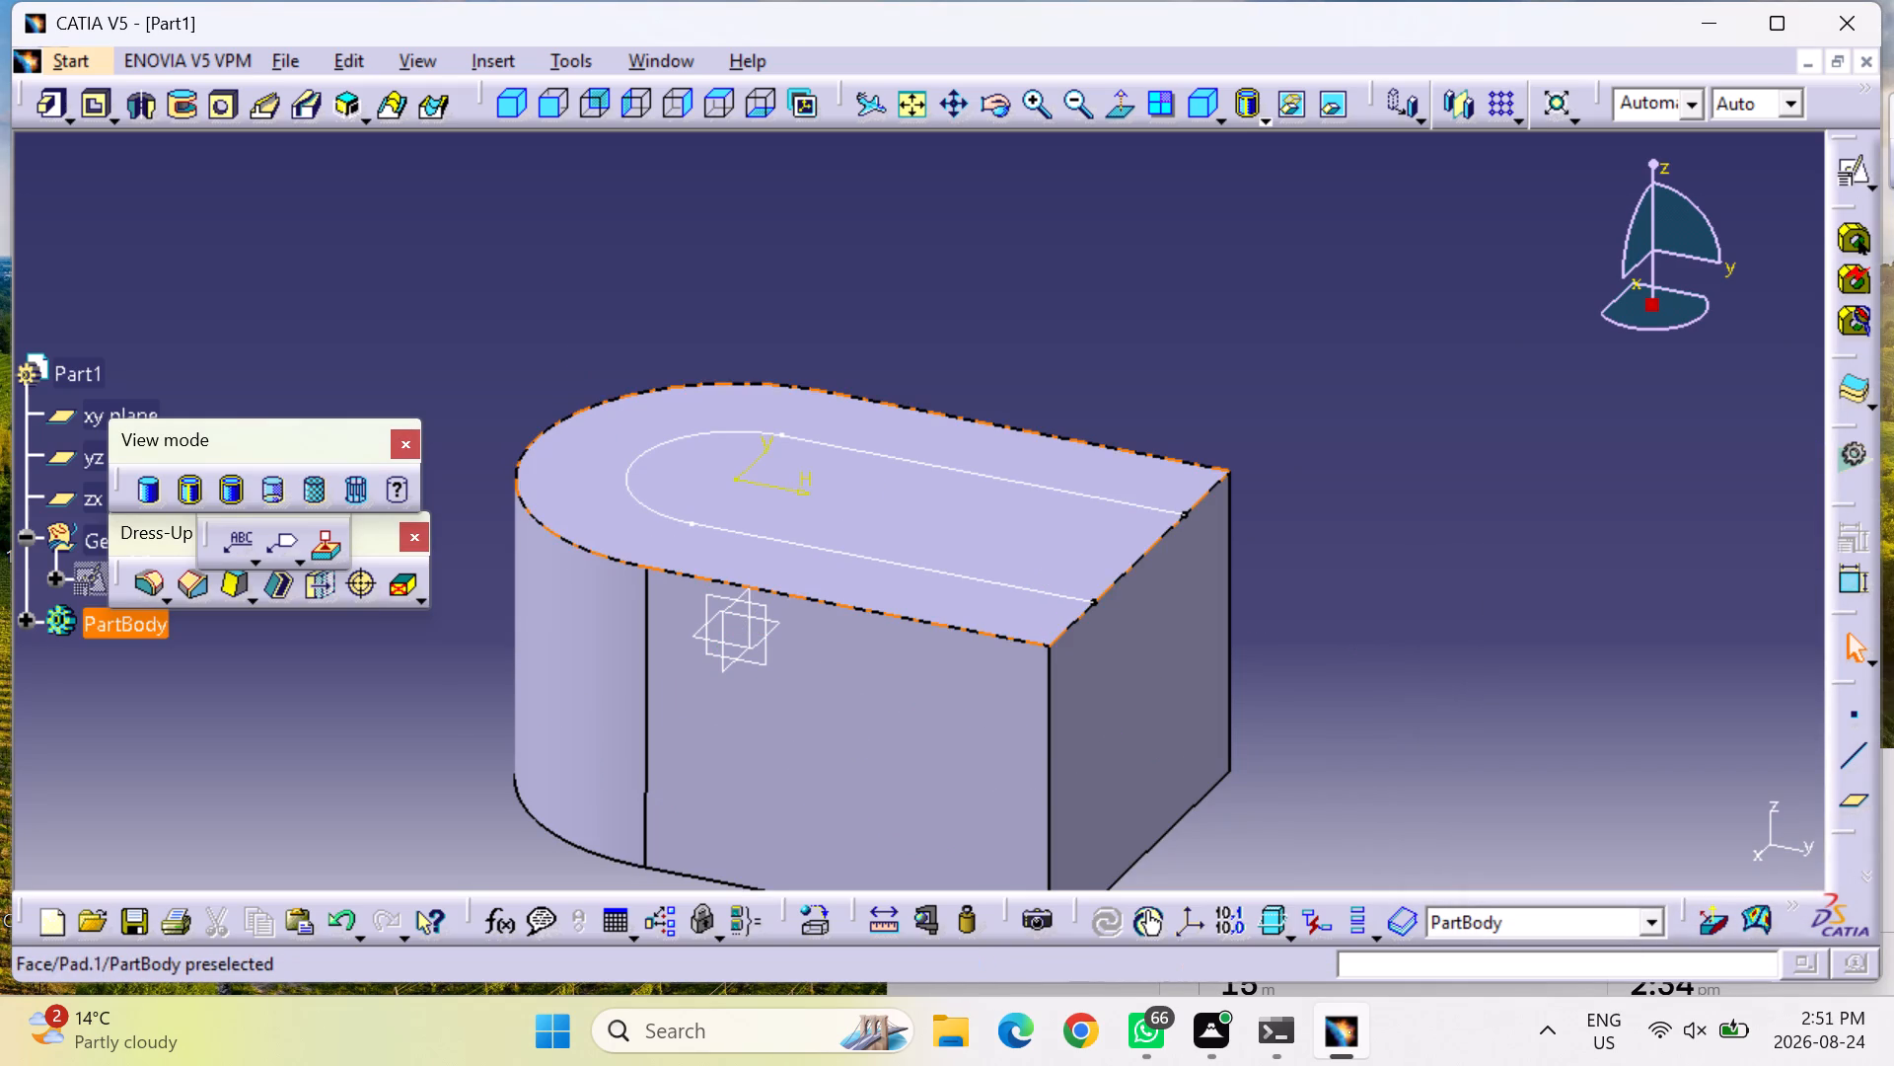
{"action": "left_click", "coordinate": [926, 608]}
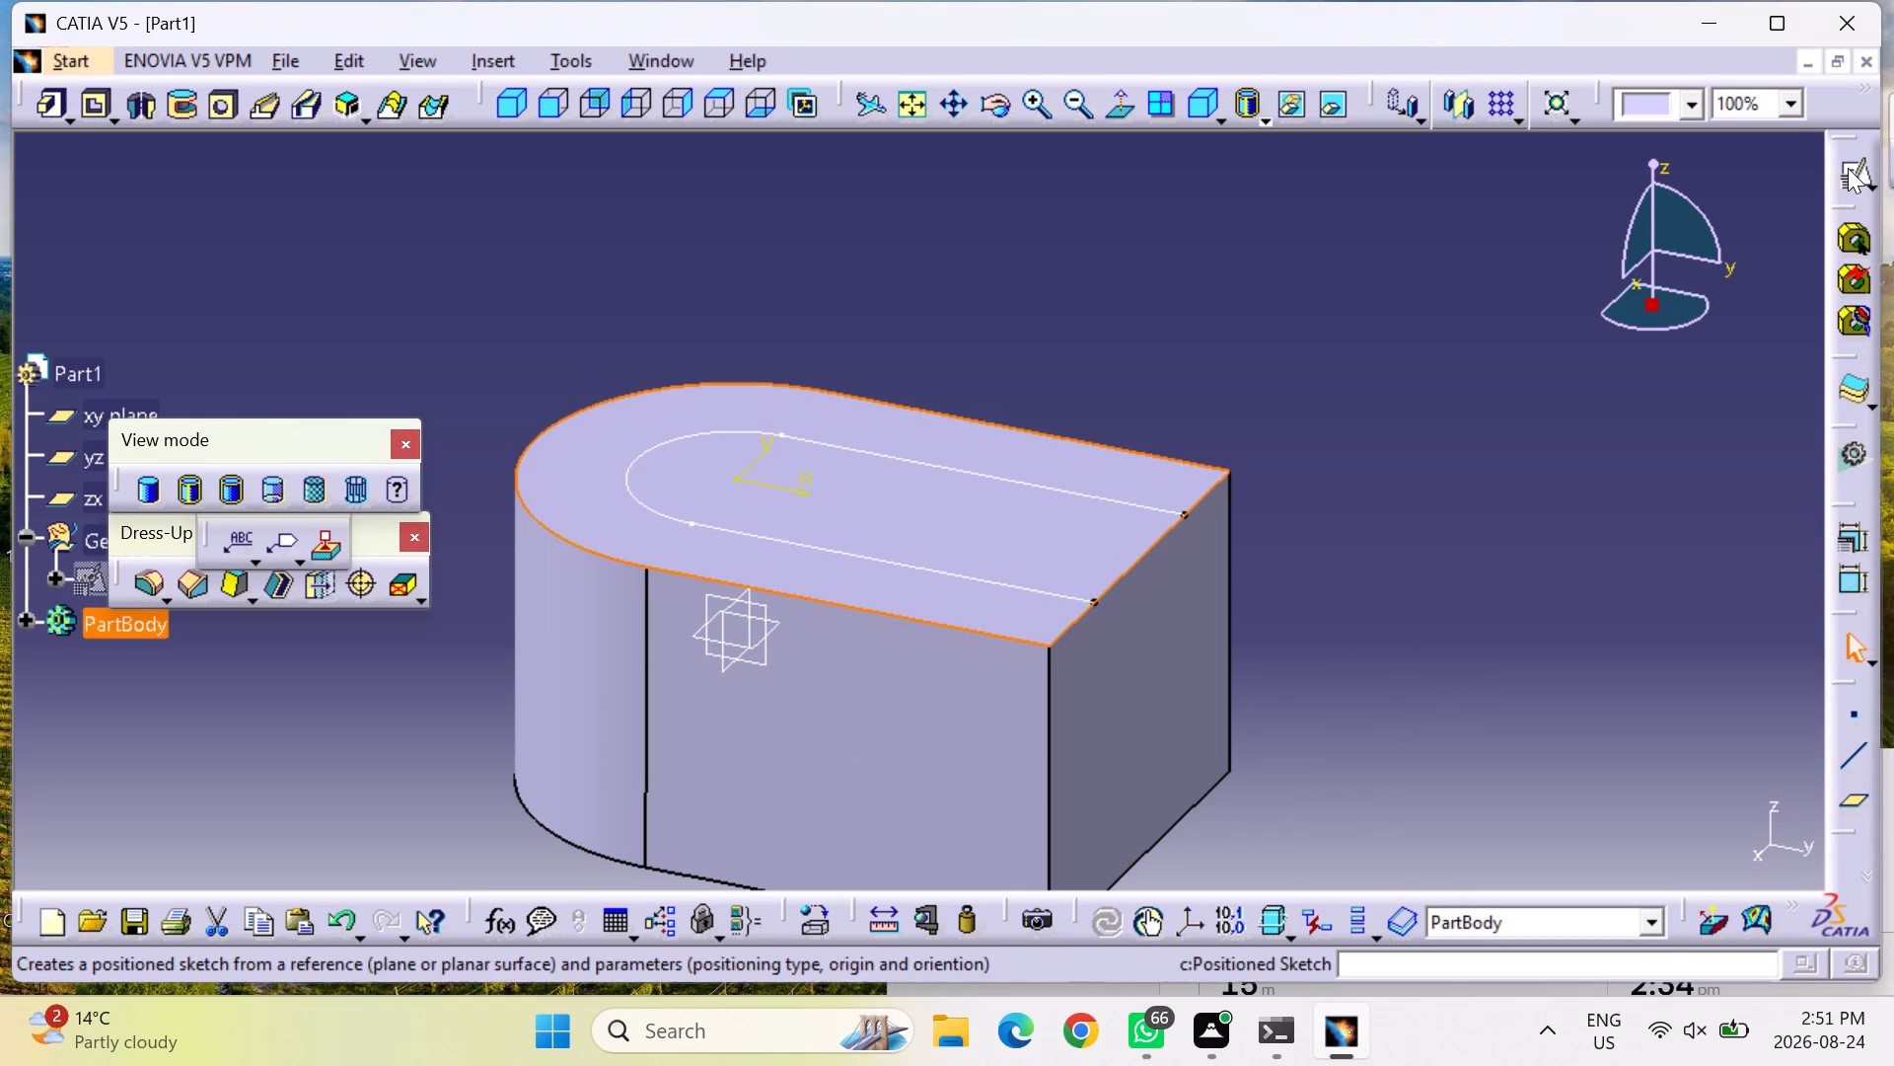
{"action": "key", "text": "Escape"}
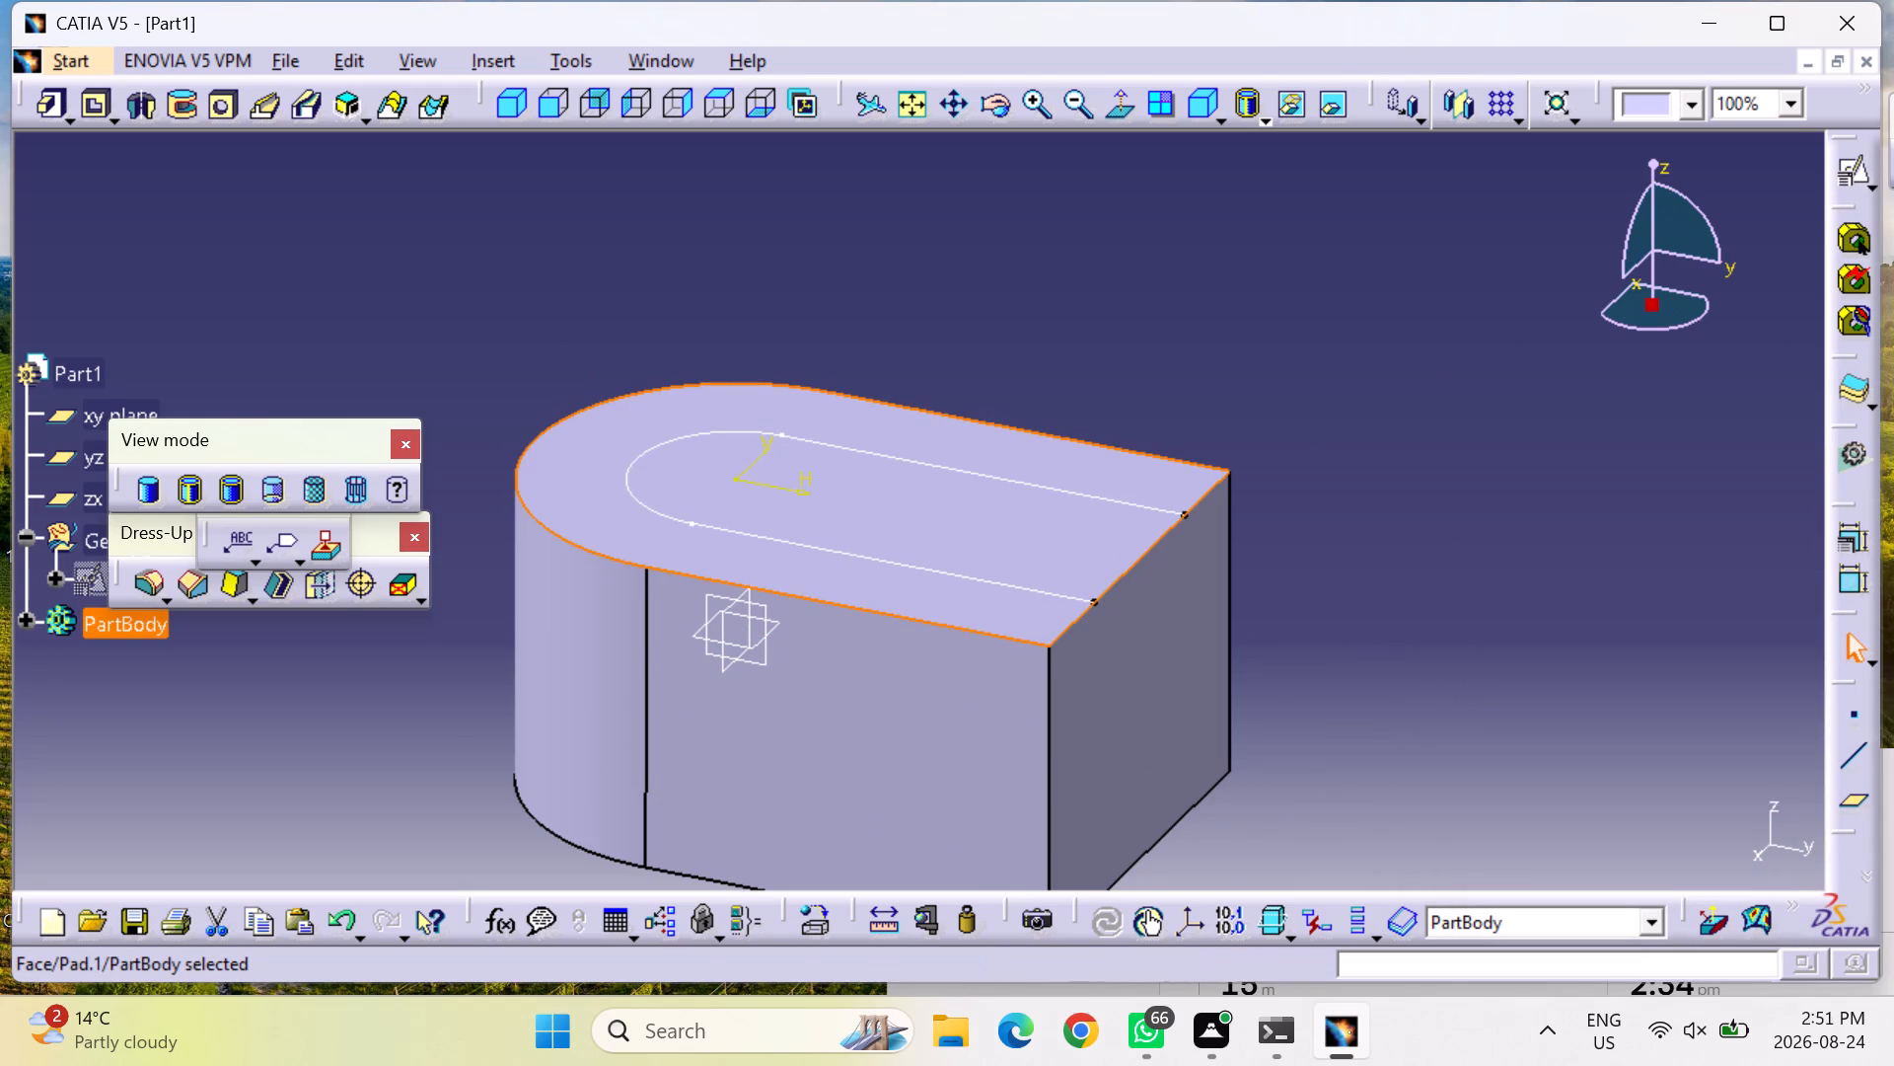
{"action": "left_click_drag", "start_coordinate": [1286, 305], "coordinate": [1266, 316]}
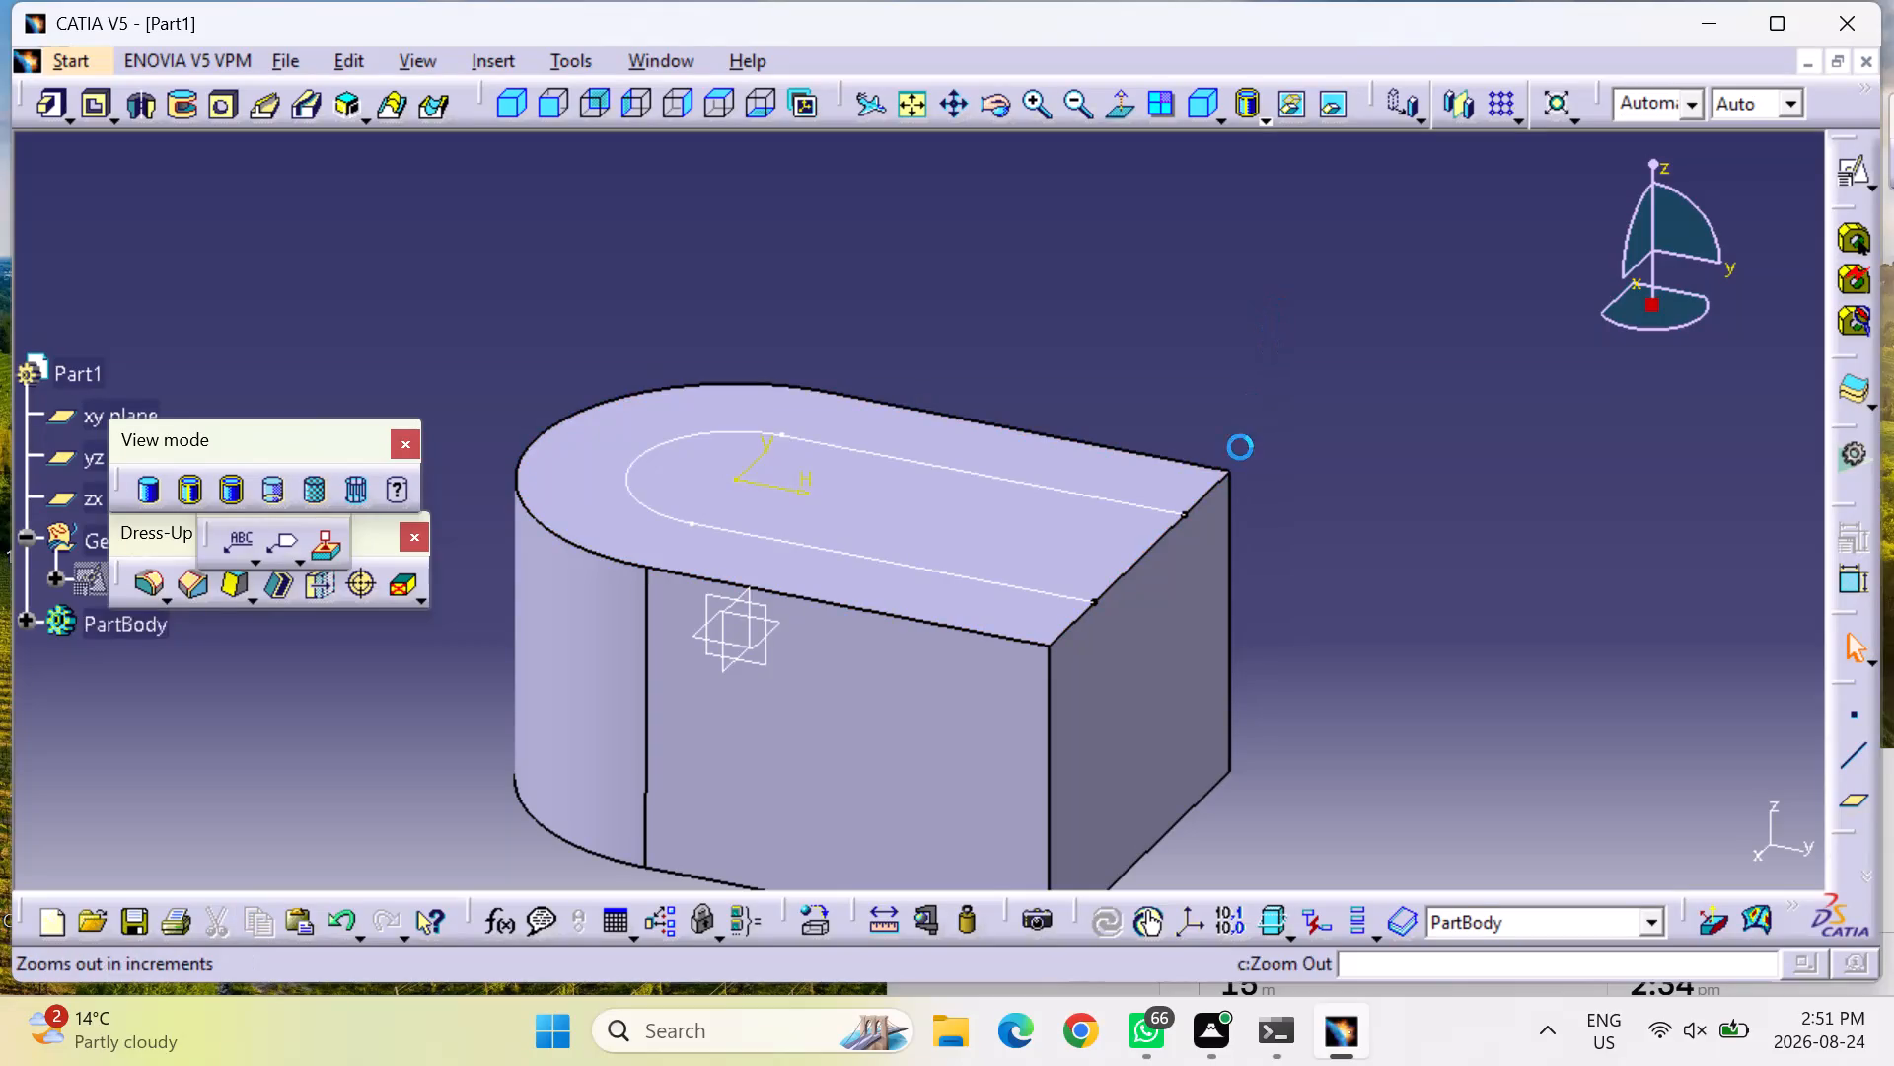
Reopen the round-ended profile's sketch, close its open end with a 30 mm vertical line between the free endpoints, and exit.
{"action": "double_click", "coordinate": [1144, 510]}
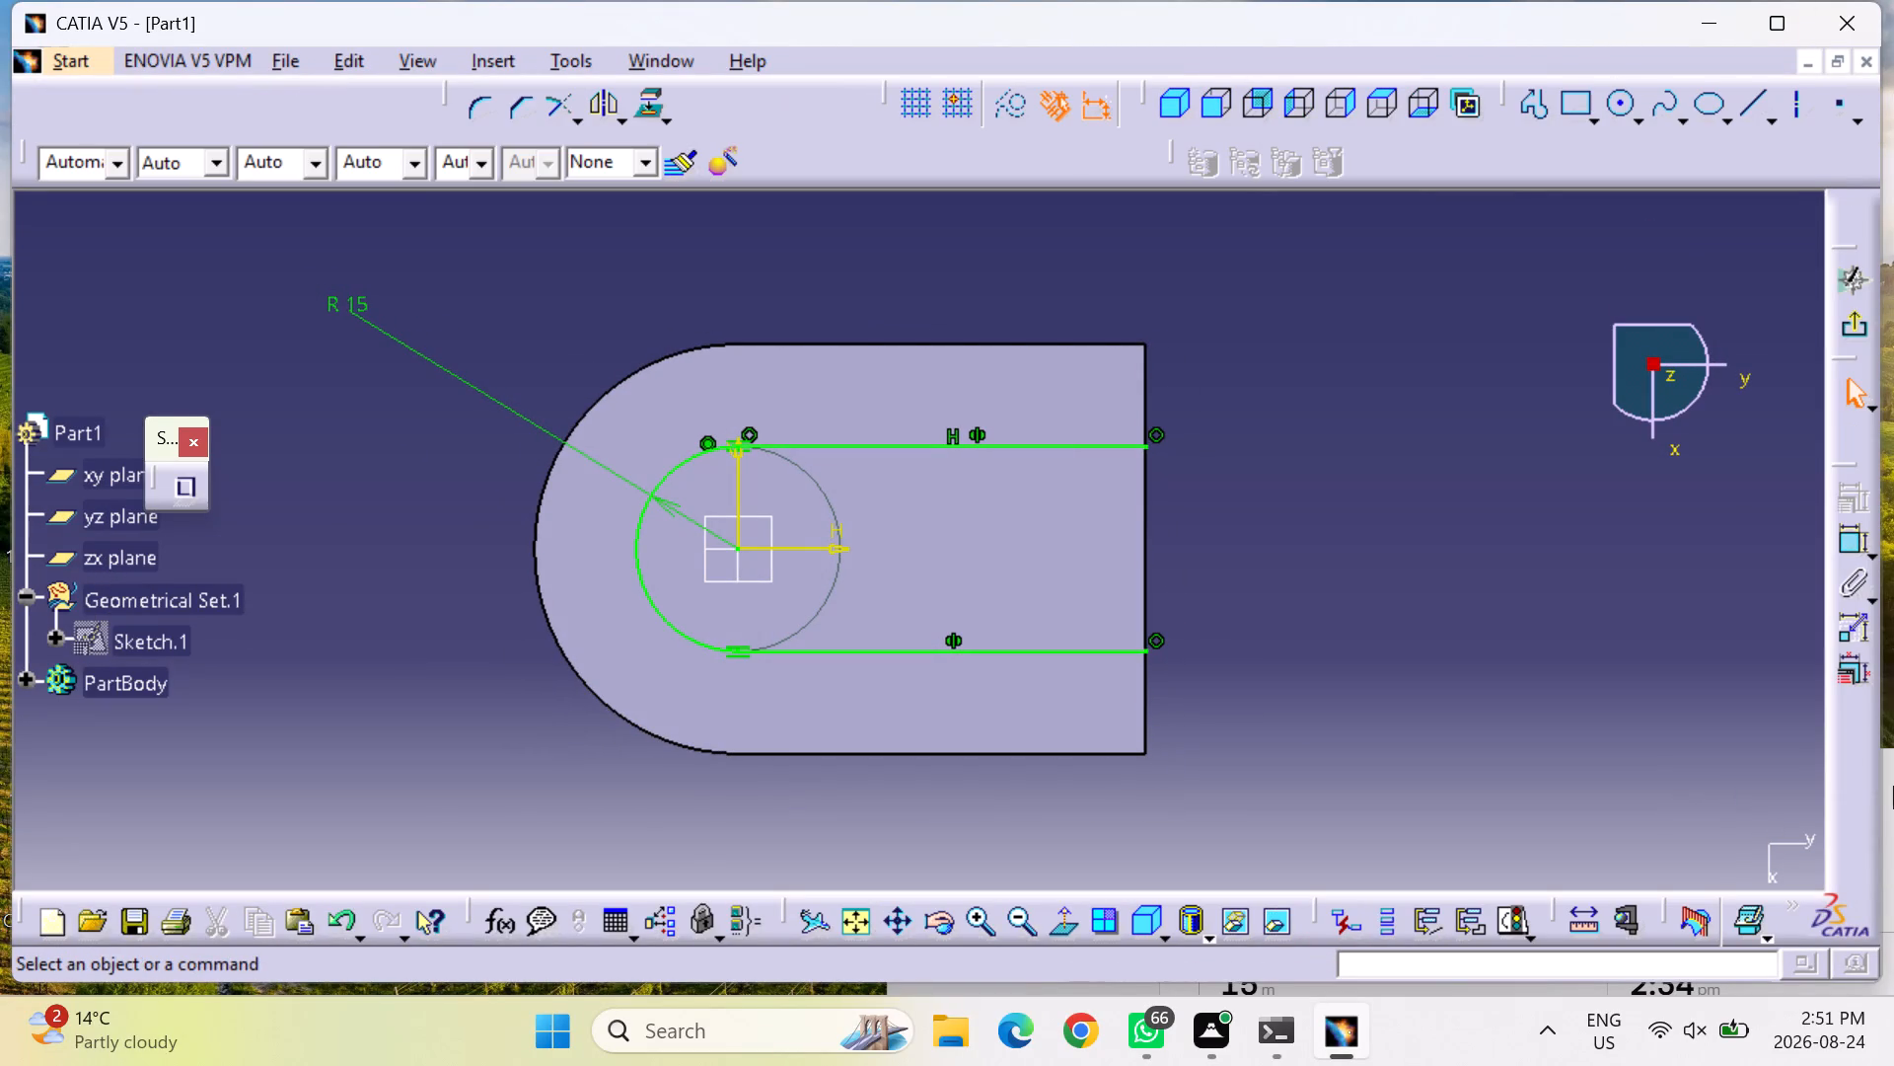
{"action": "left_click", "coordinate": [1529, 101]}
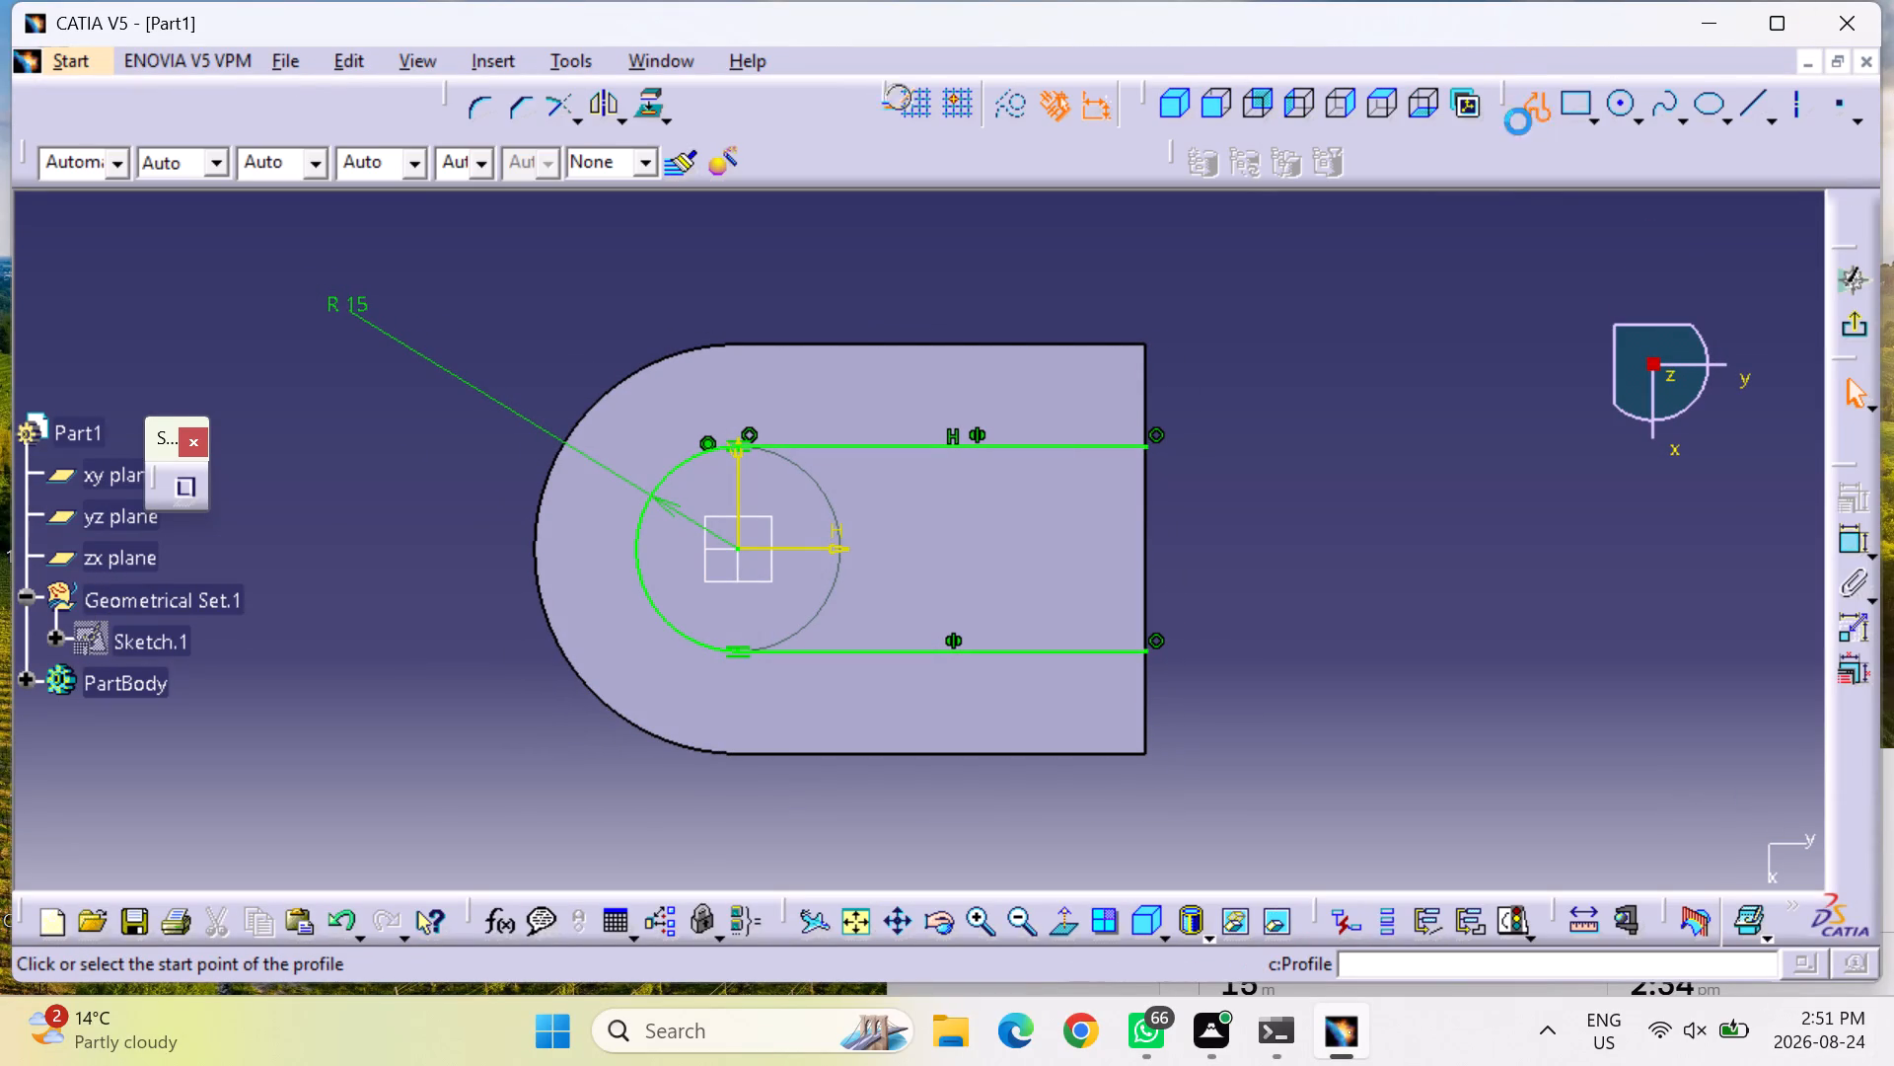
{"action": "left_click", "coordinate": [1147, 447]}
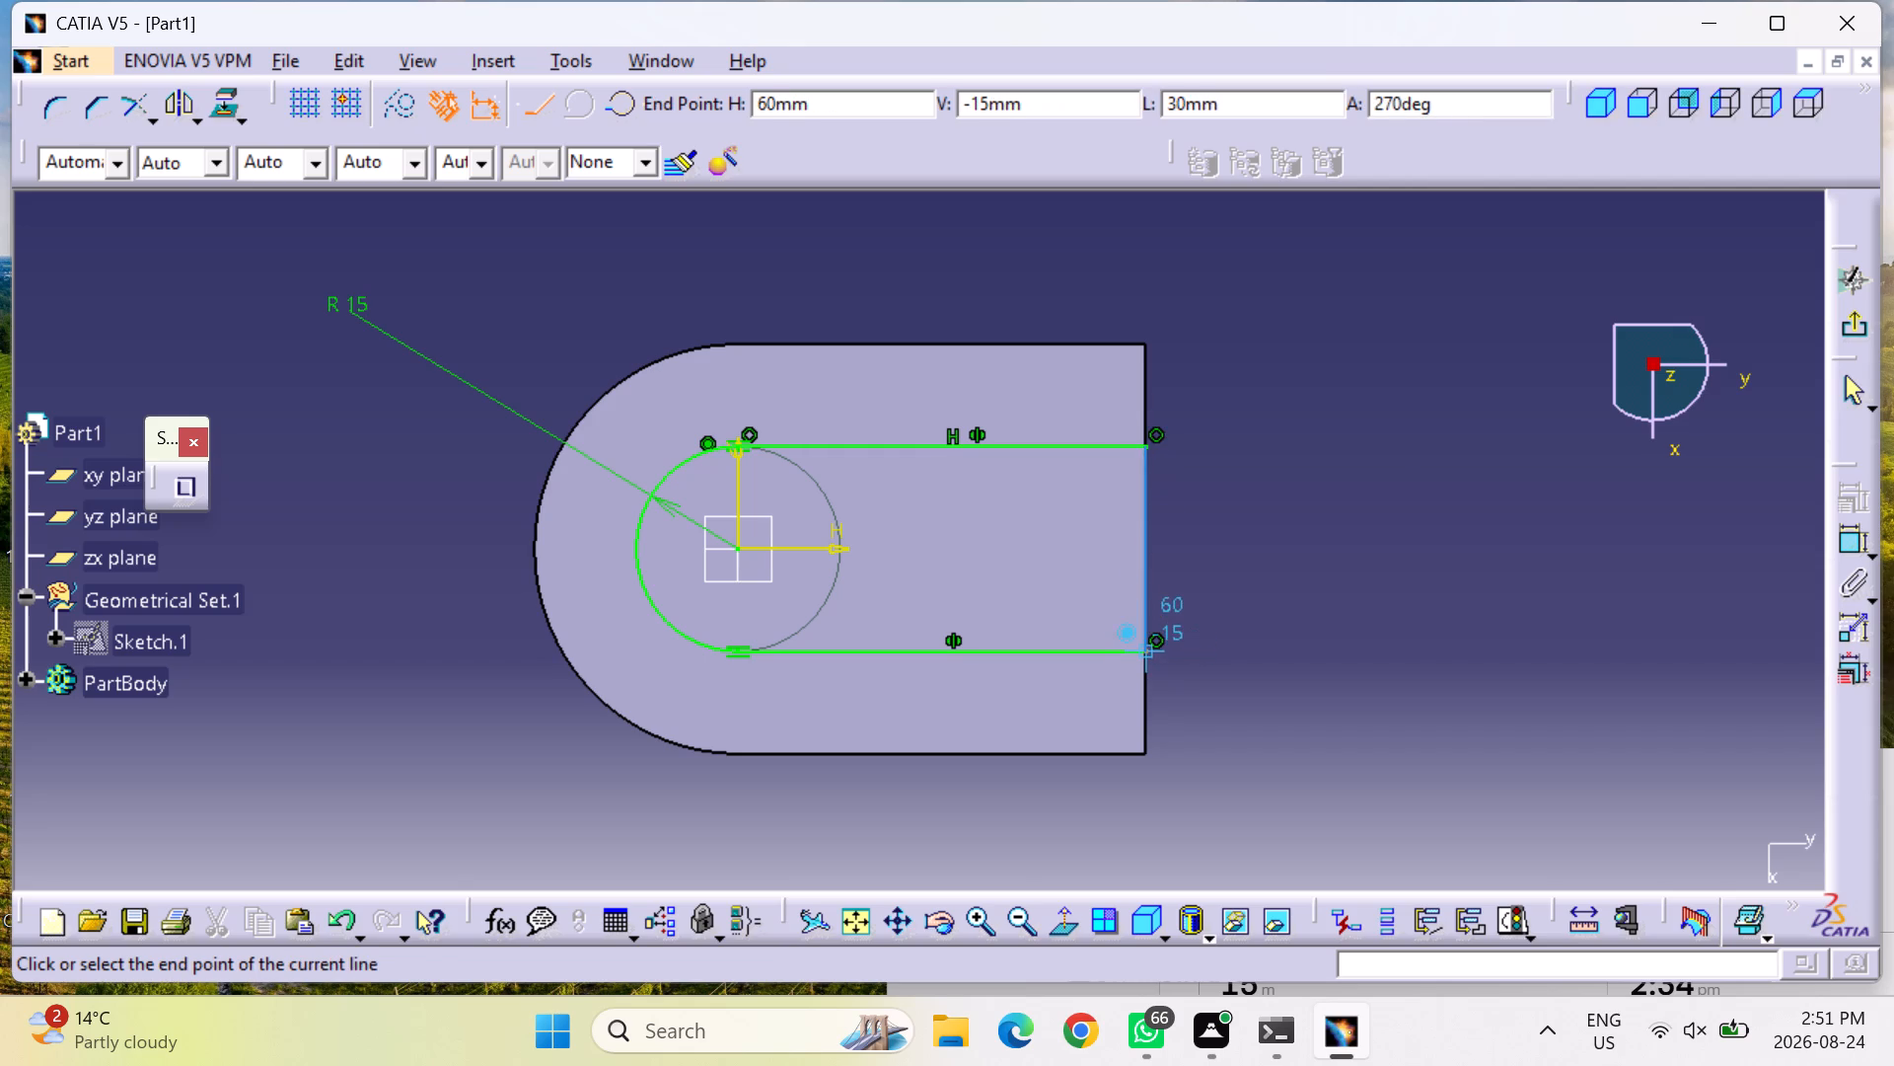
{"action": "left_click", "coordinate": [1139, 652]}
{"action": "key", "text": "Escape"}
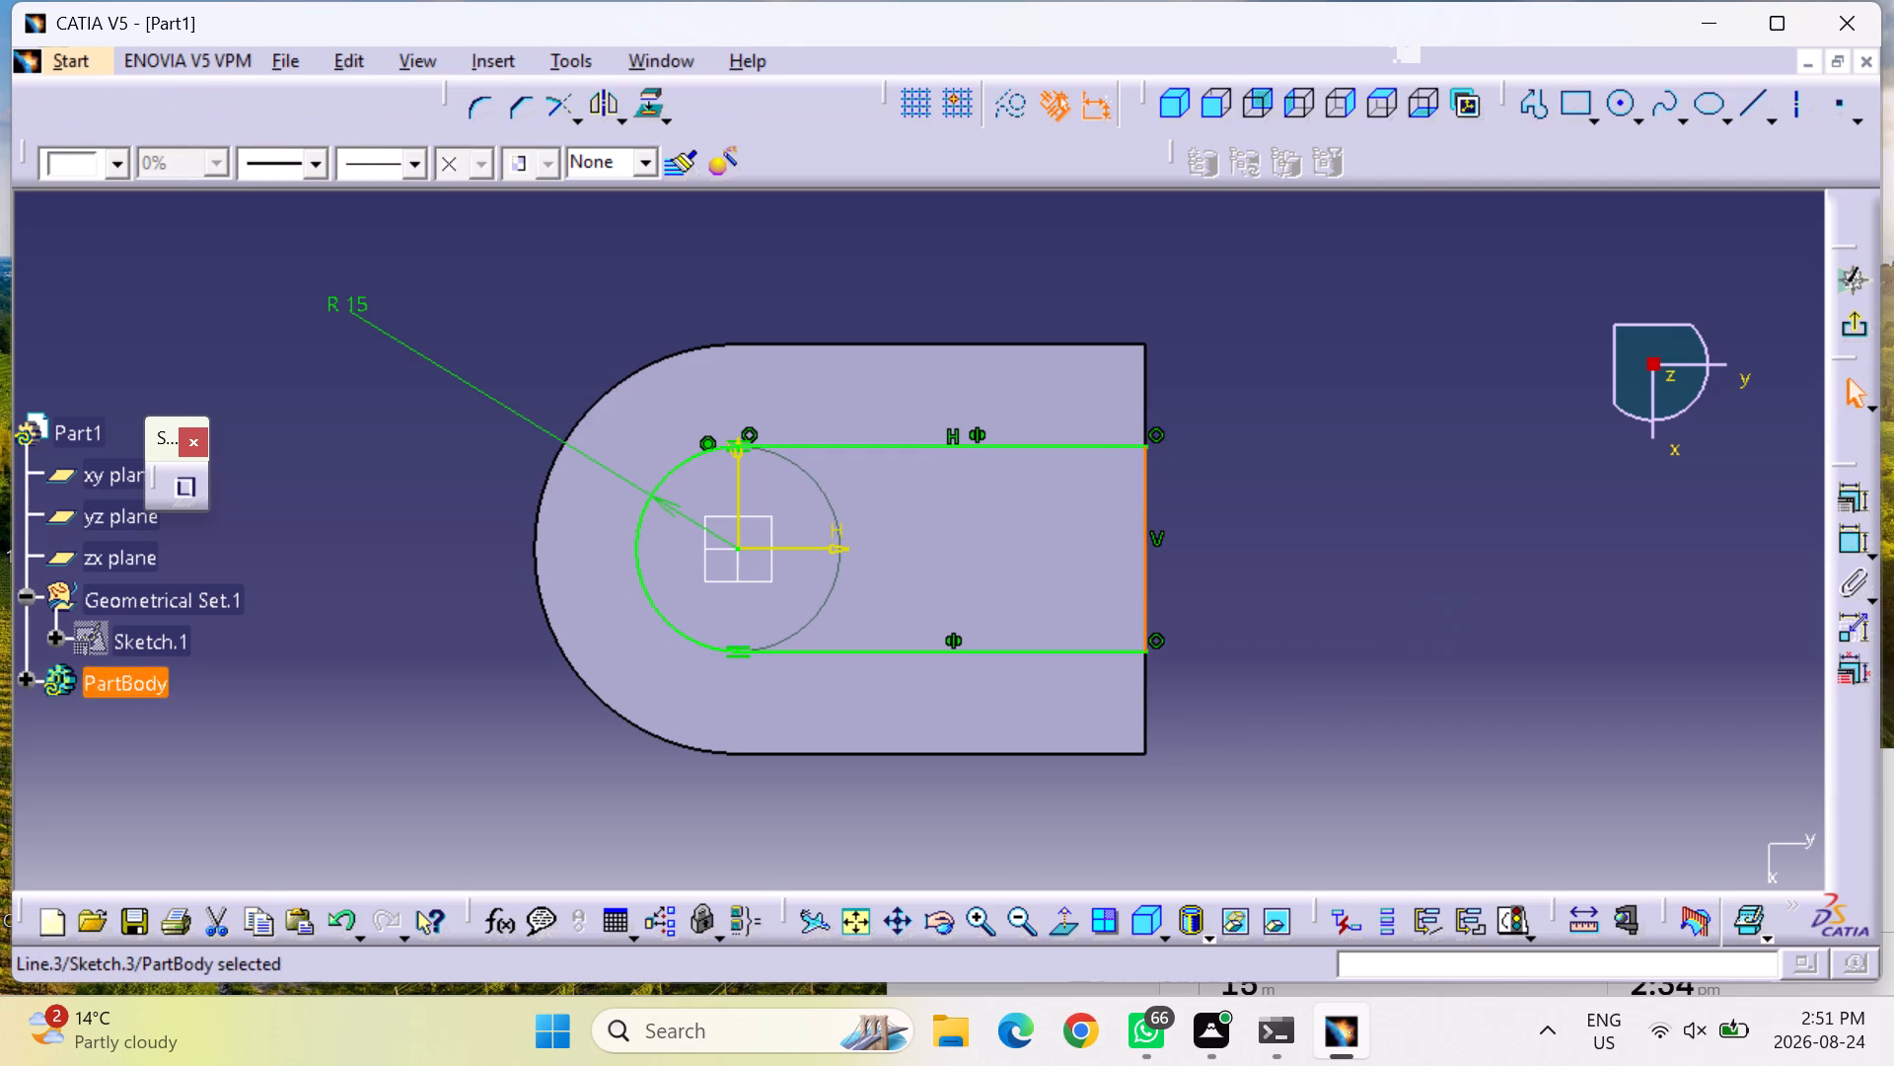
{"action": "key", "text": "Escape"}
{"action": "key", "text": "Escape"}
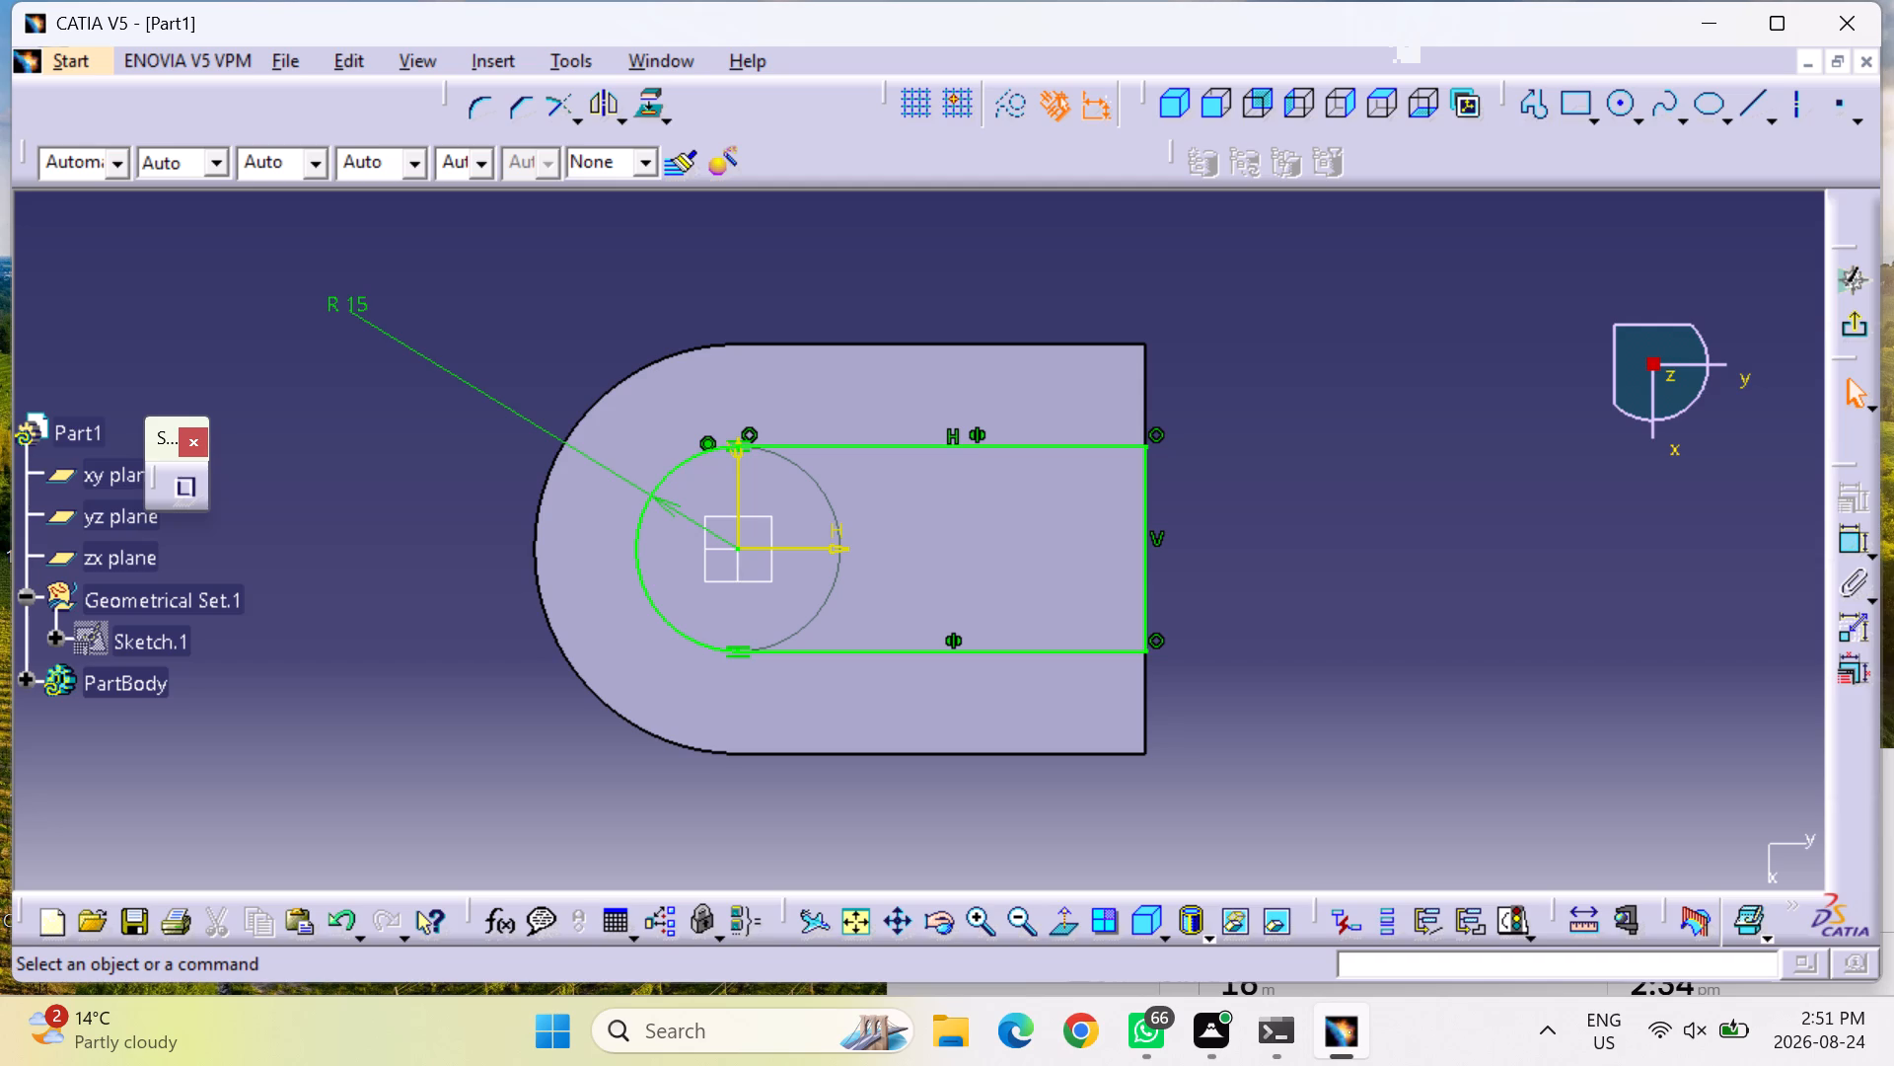
{"action": "left_click", "coordinate": [1843, 329]}
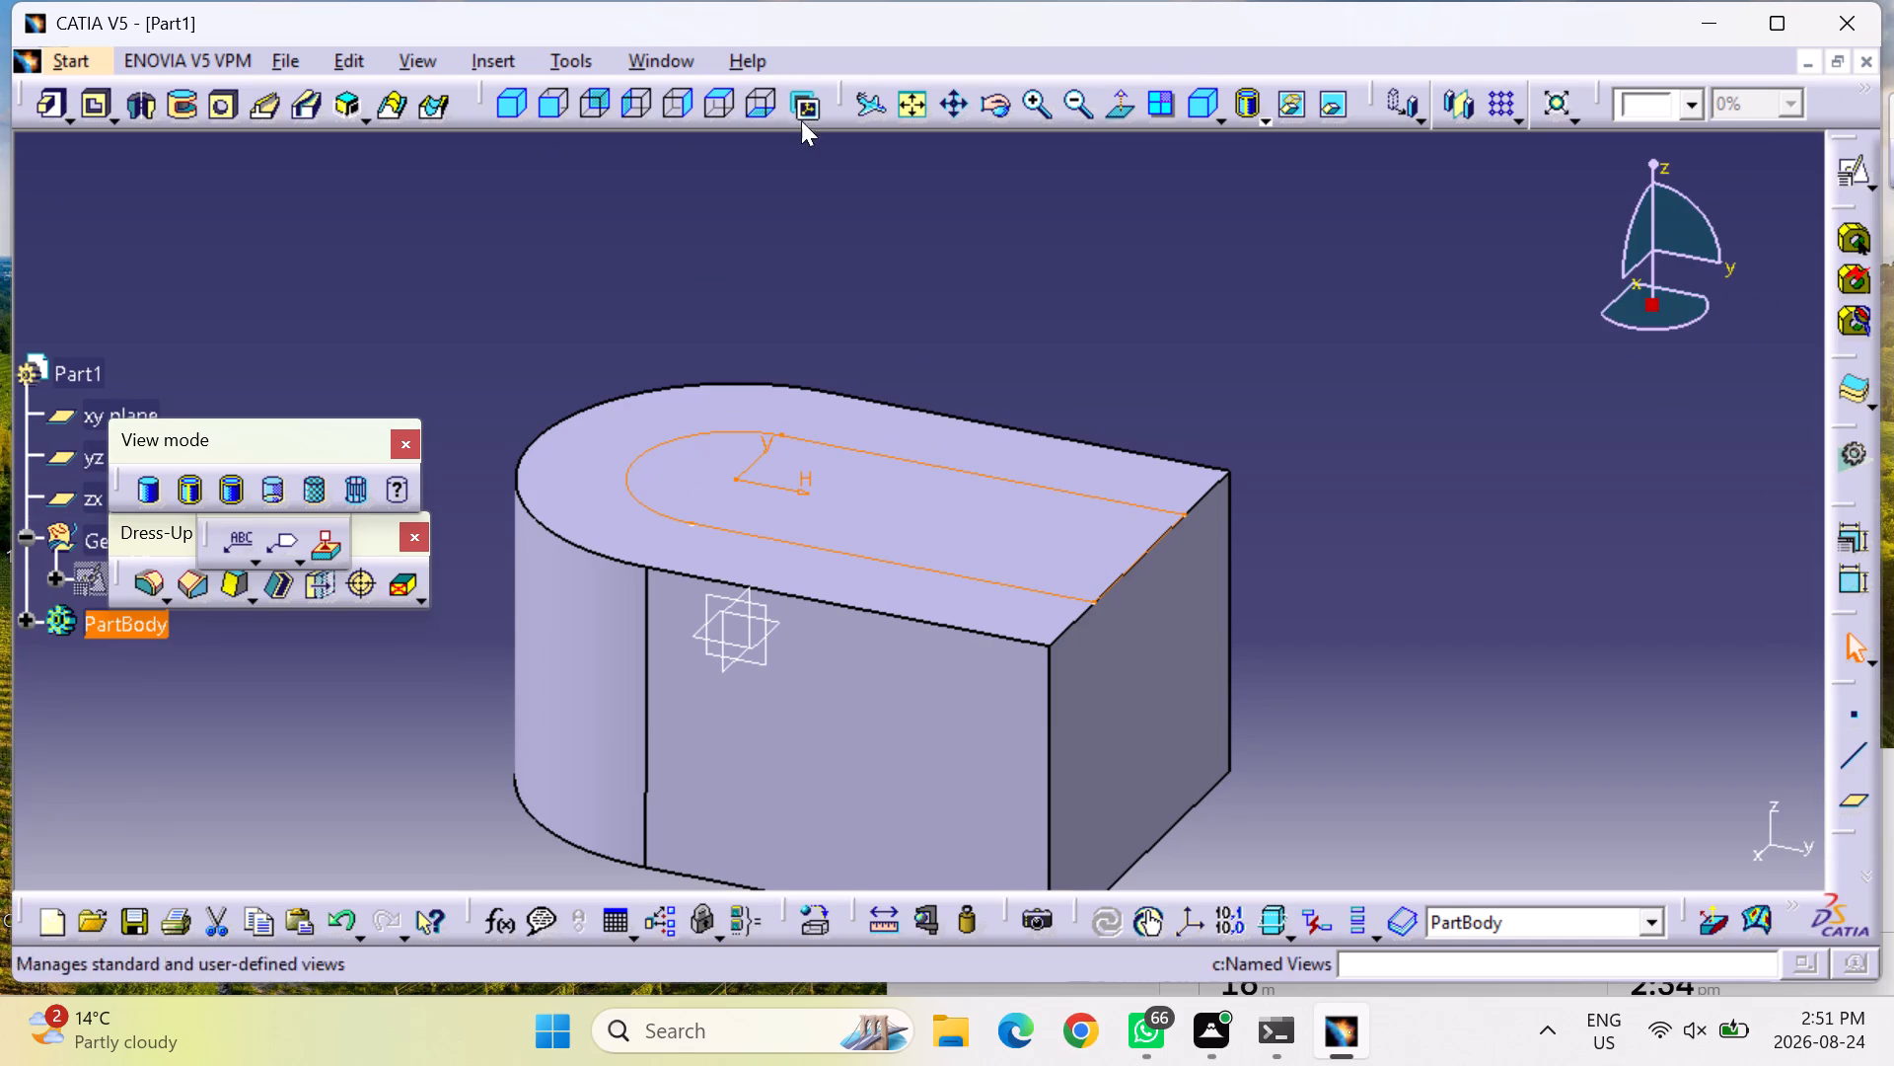
Cut a pocket through the pad from the closed round-ended profile, with the first limit type set to Up to last.
{"action": "left_click", "coordinate": [41, 109]}
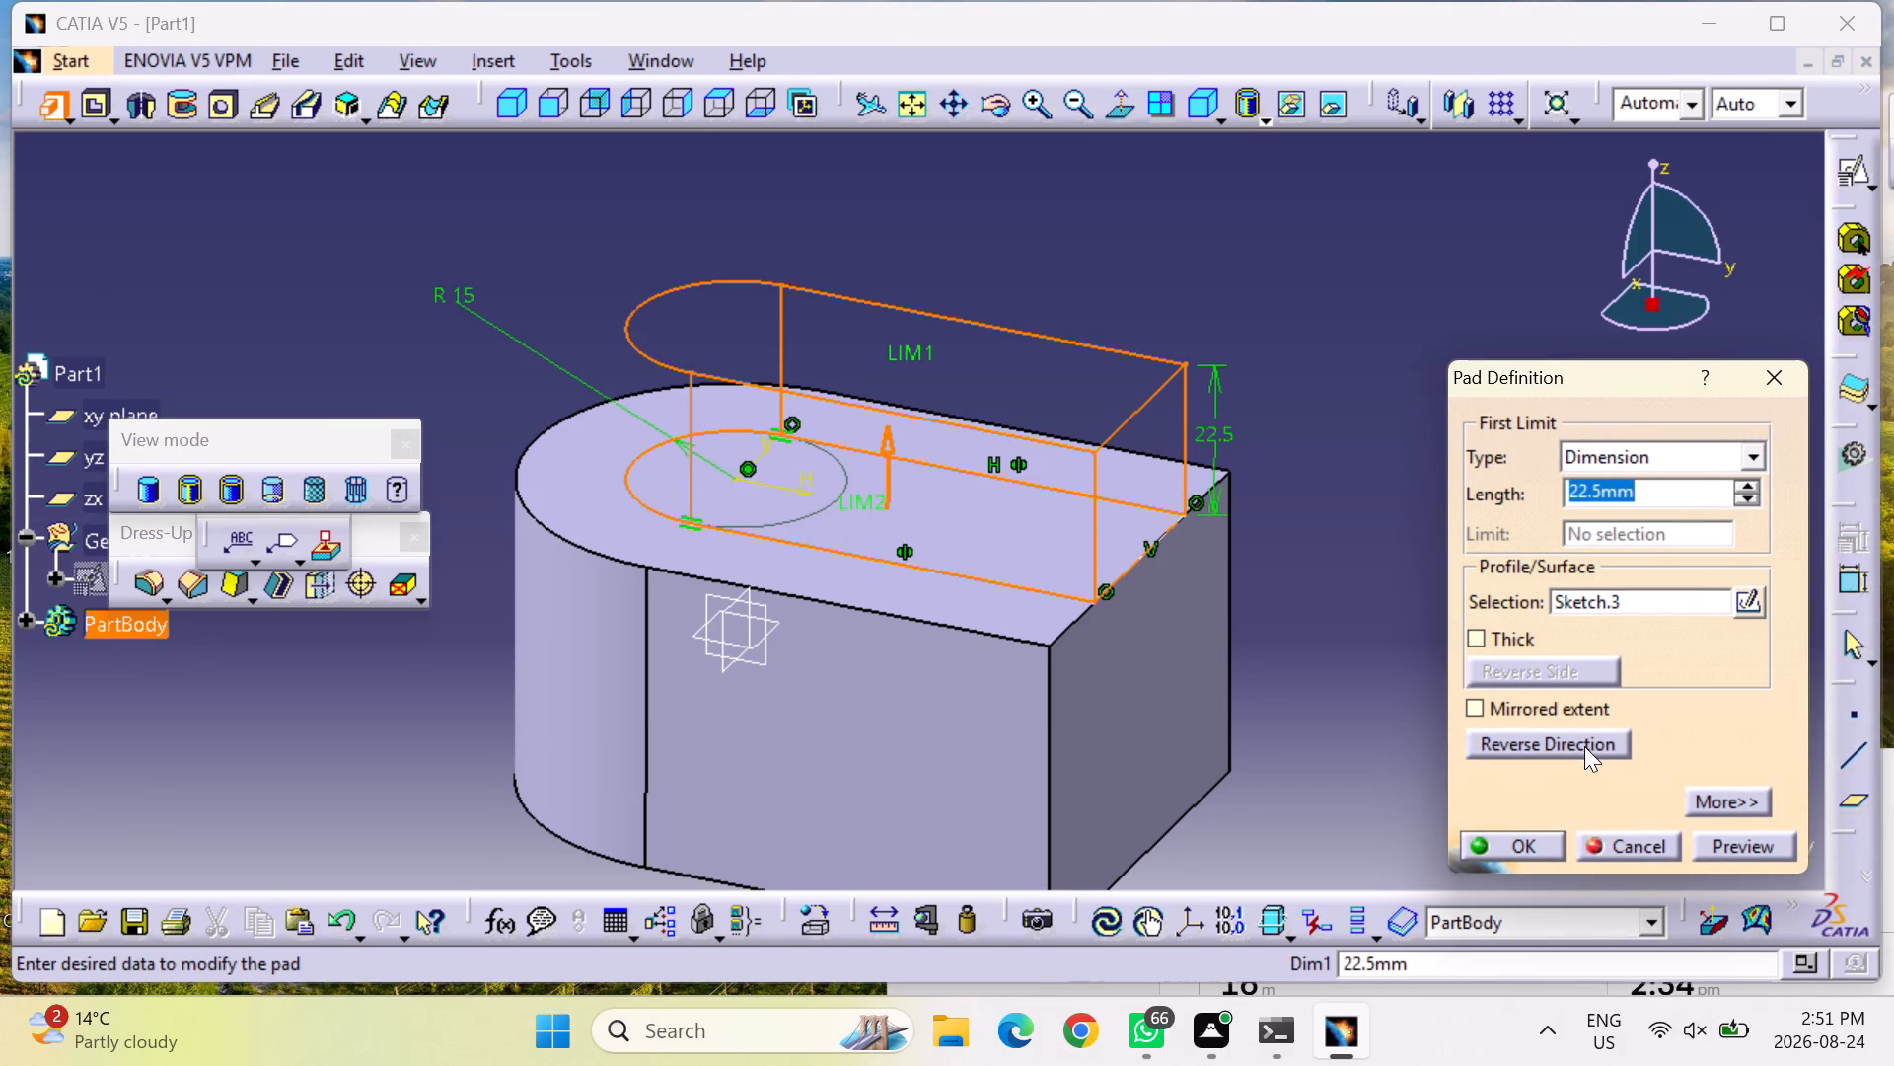
{"action": "left_click", "coordinate": [1767, 378]}
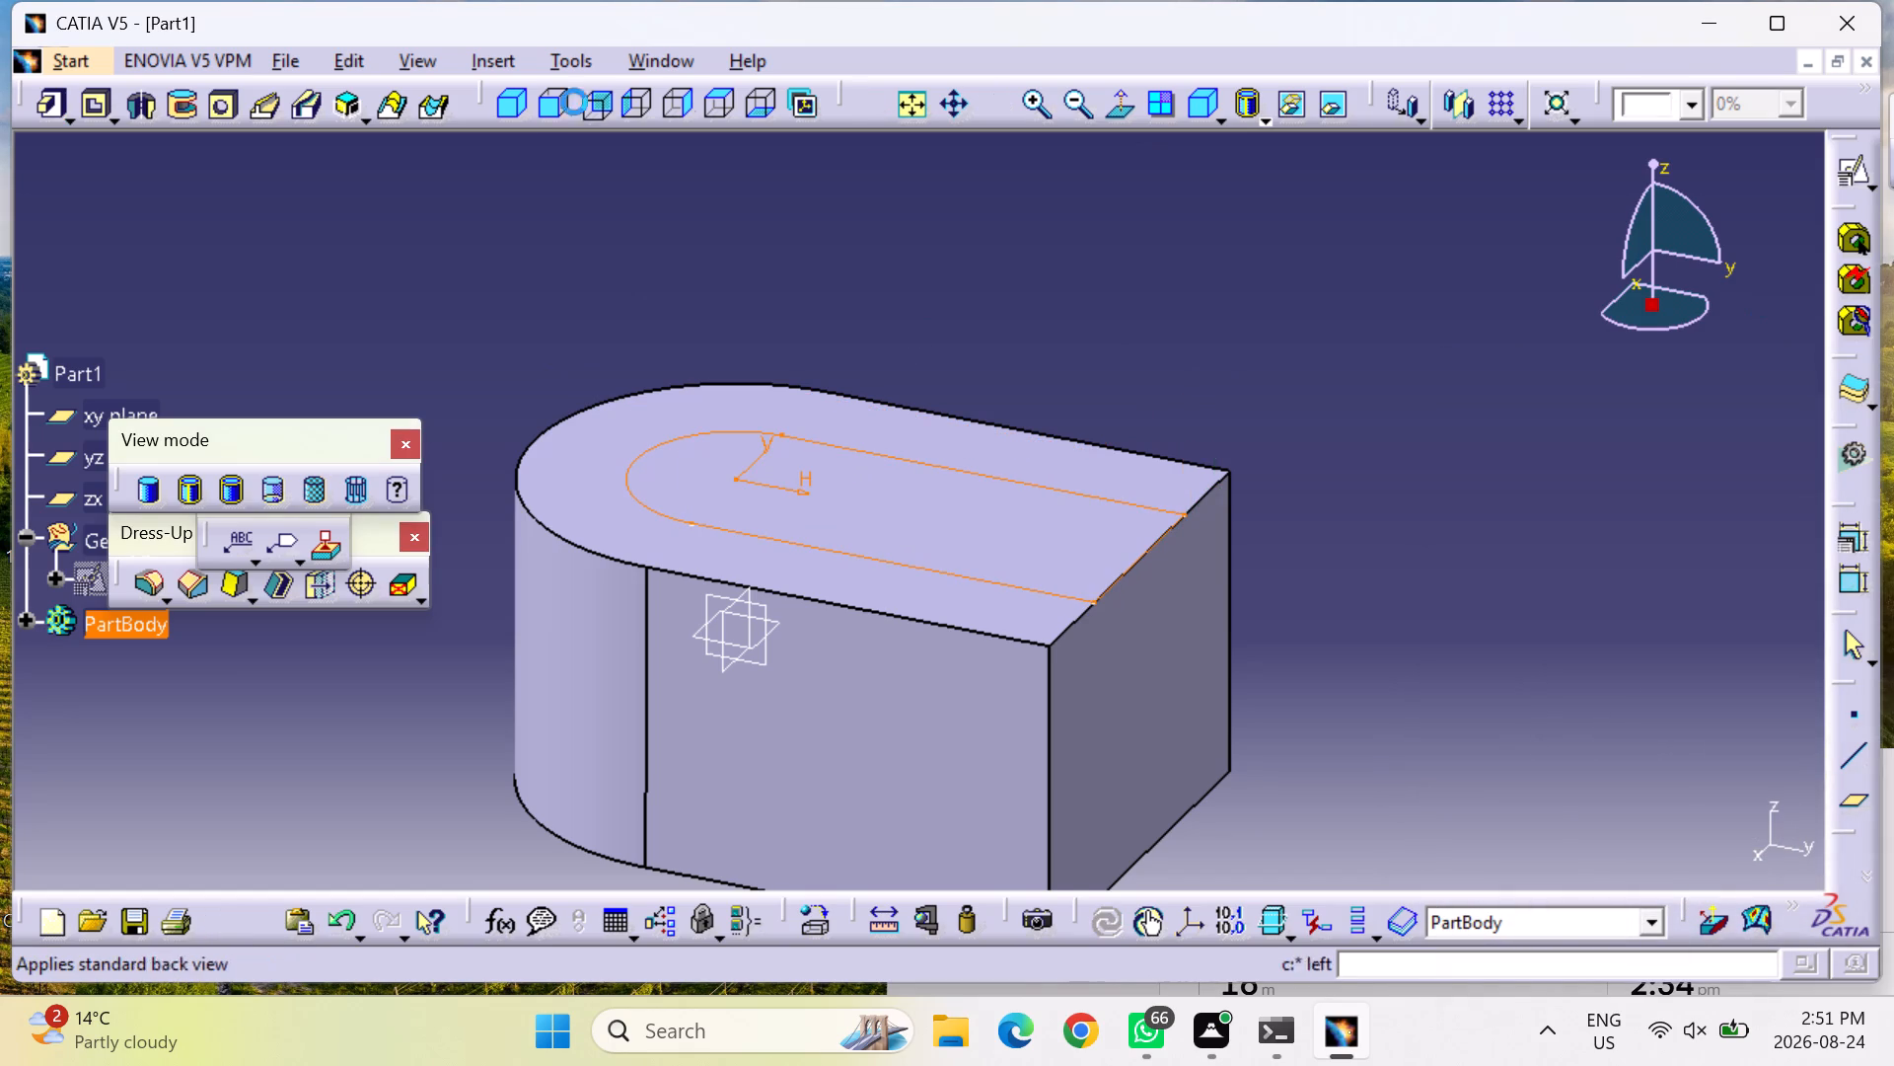
{"action": "left_click", "coordinate": [97, 104]}
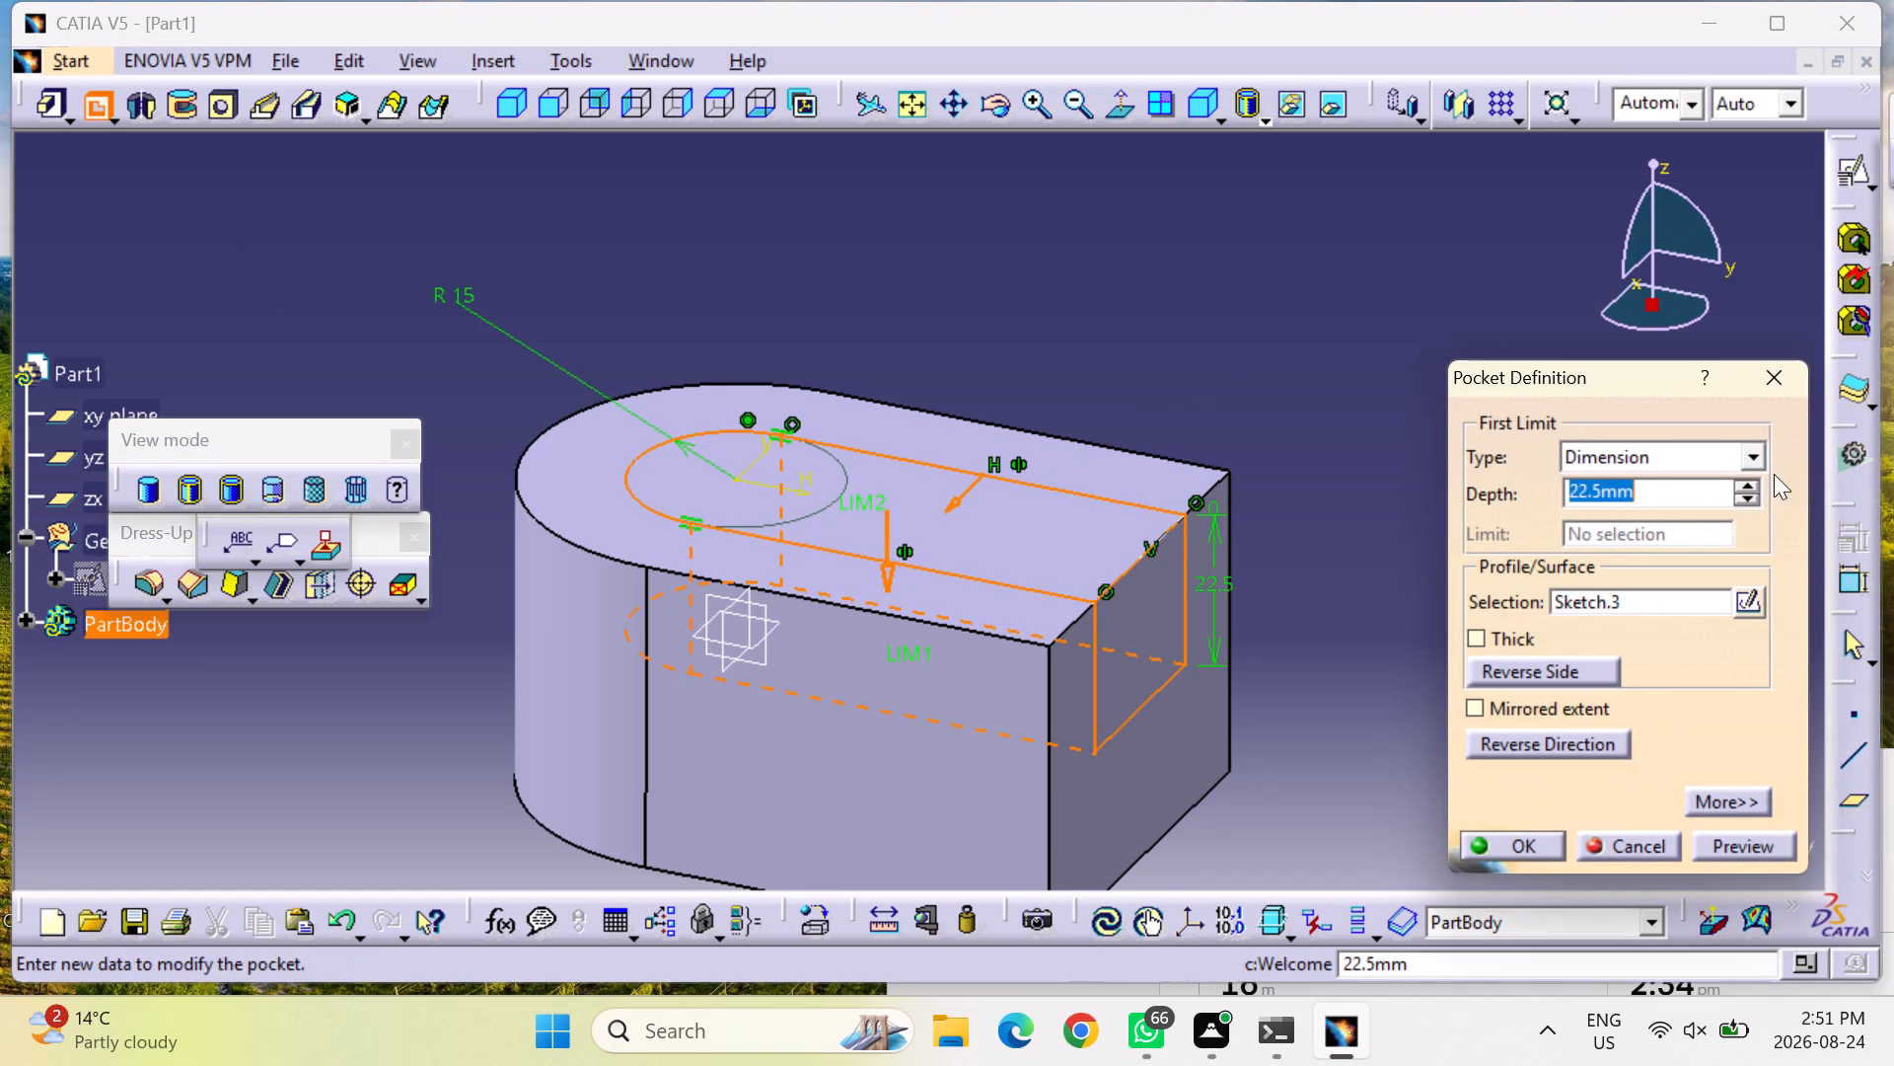
{"action": "left_click", "coordinate": [1753, 453]}
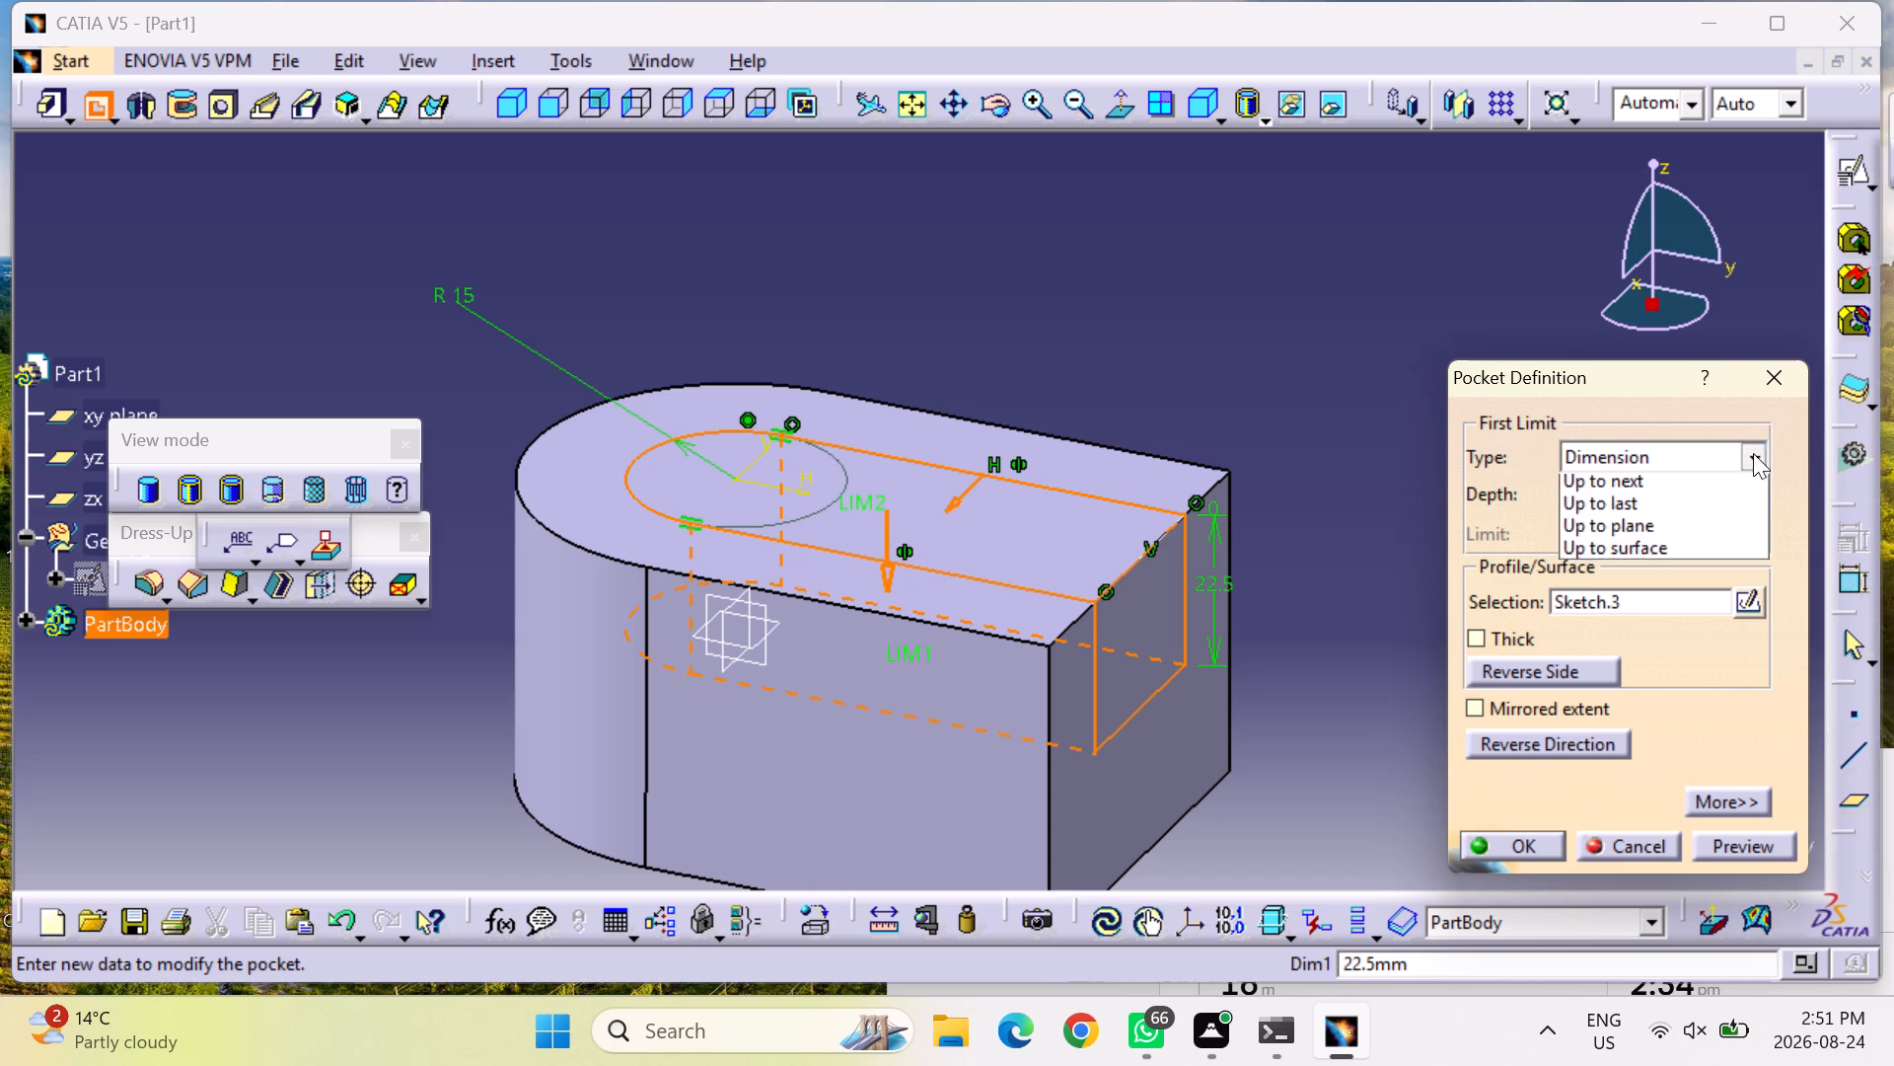
{"action": "left_click", "coordinate": [1672, 535]}
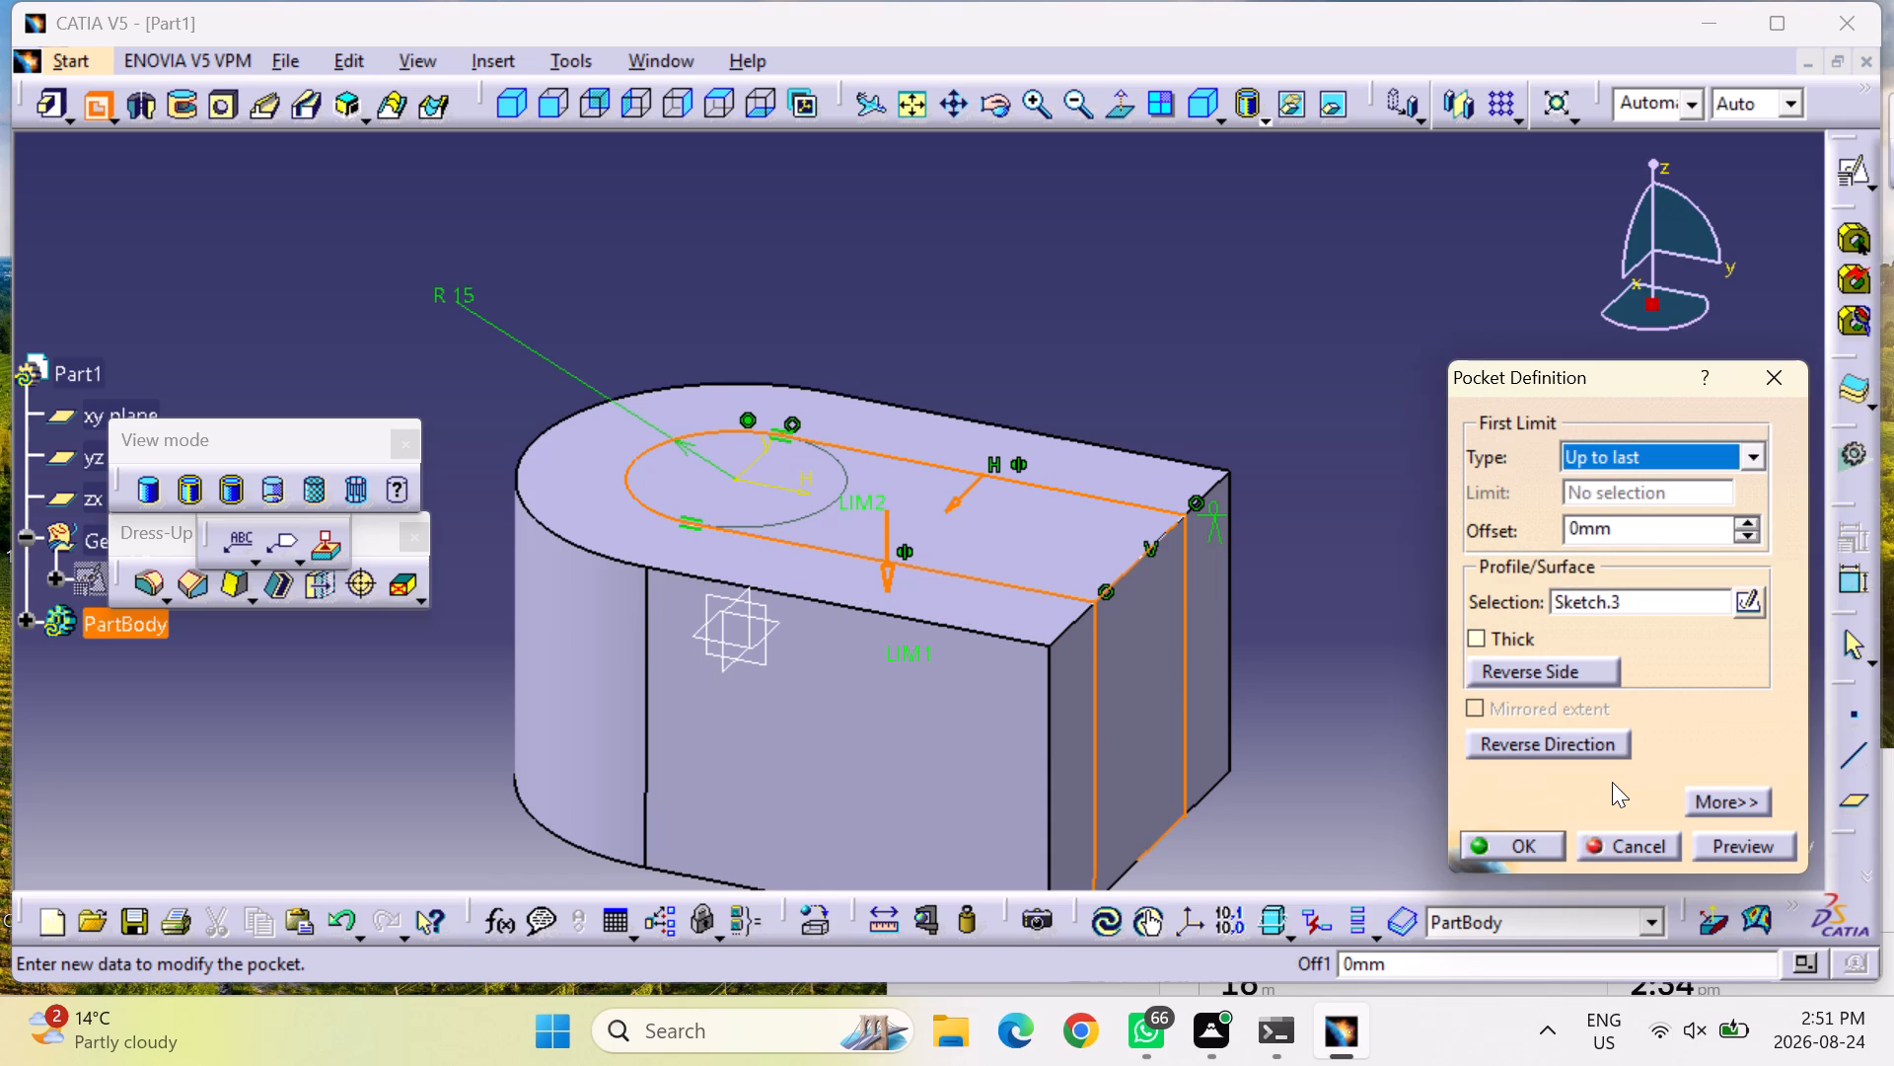
{"action": "left_click", "coordinate": [1729, 843]}
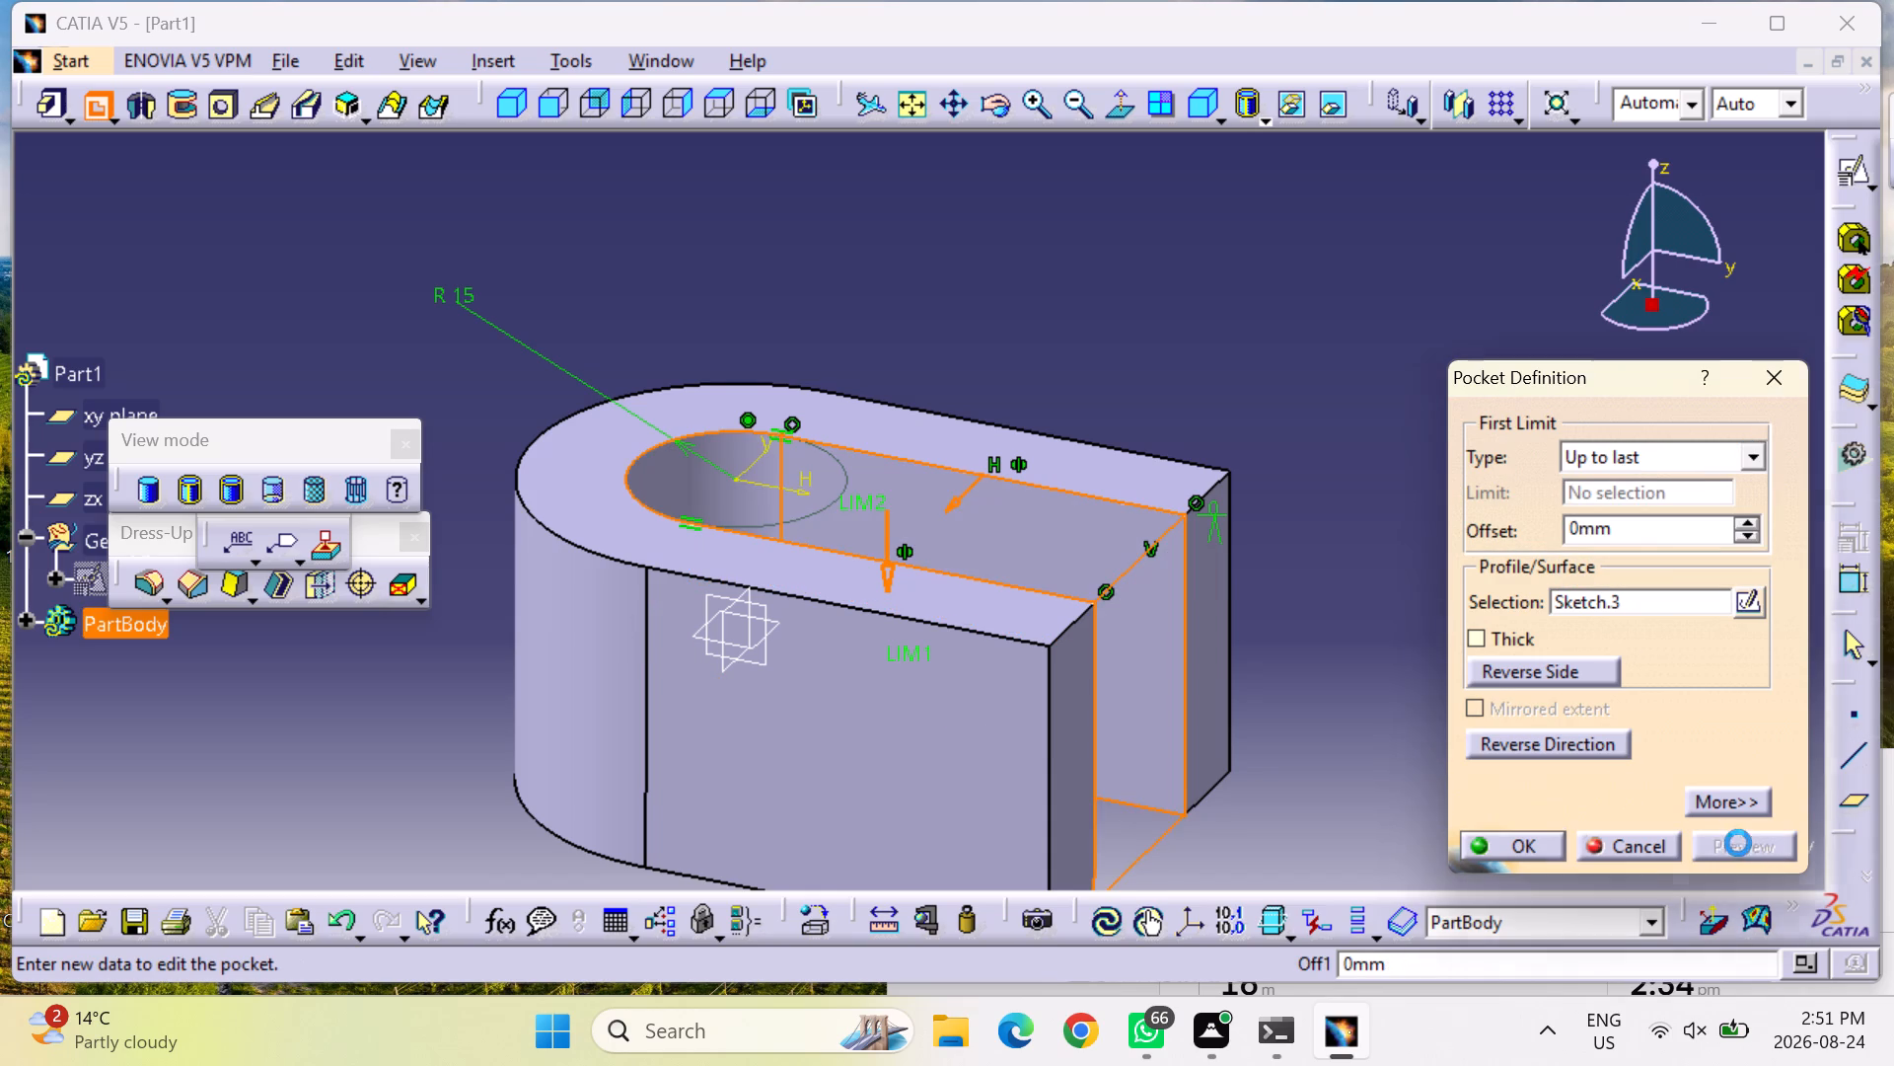
{"action": "left_click", "coordinate": [1519, 841]}
Inspect the pocketed part from several angles and return it to a smaller isometric view.
{"action": "left_click", "coordinate": [1482, 673]}
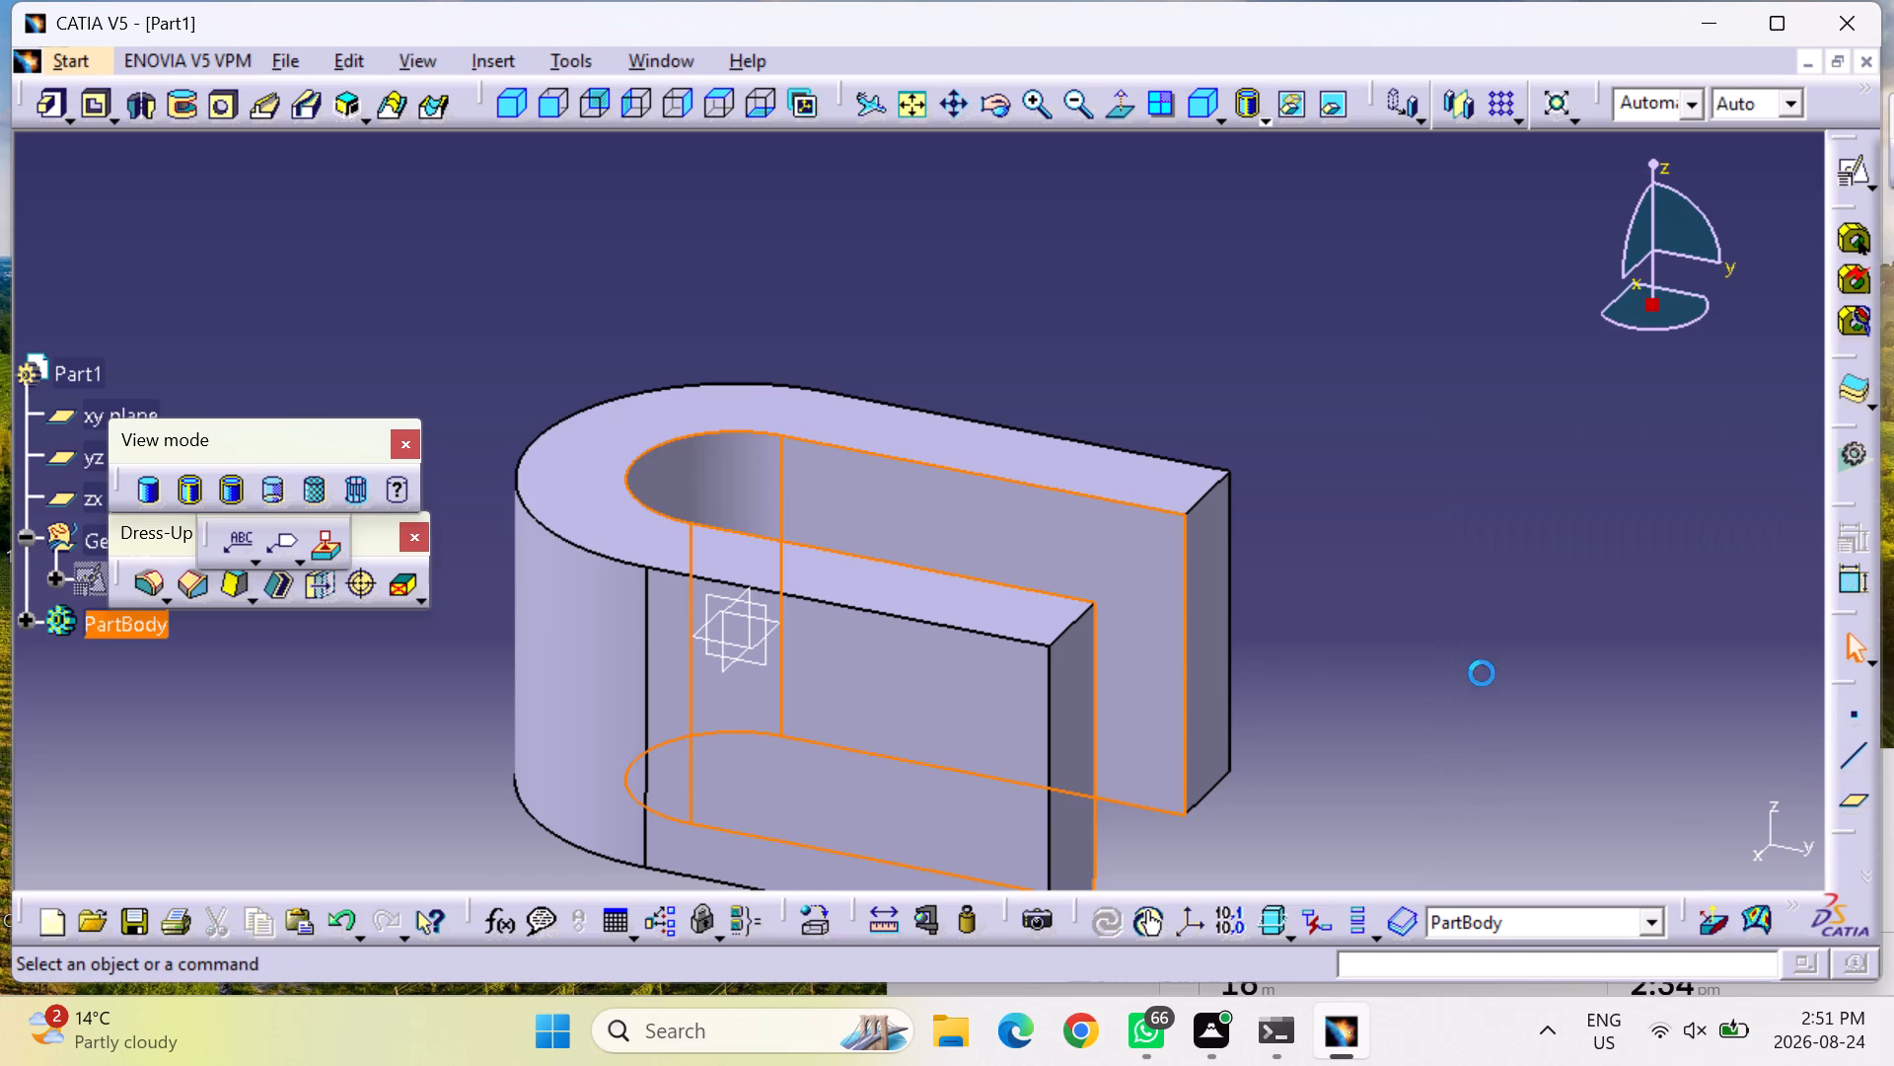
{"action": "middle_click_drag", "start_coordinate": [1482, 673], "coordinate": [1320, 716]}
{"action": "right_click_drag", "start_coordinate": [1482, 673], "coordinate": [1320, 716]}
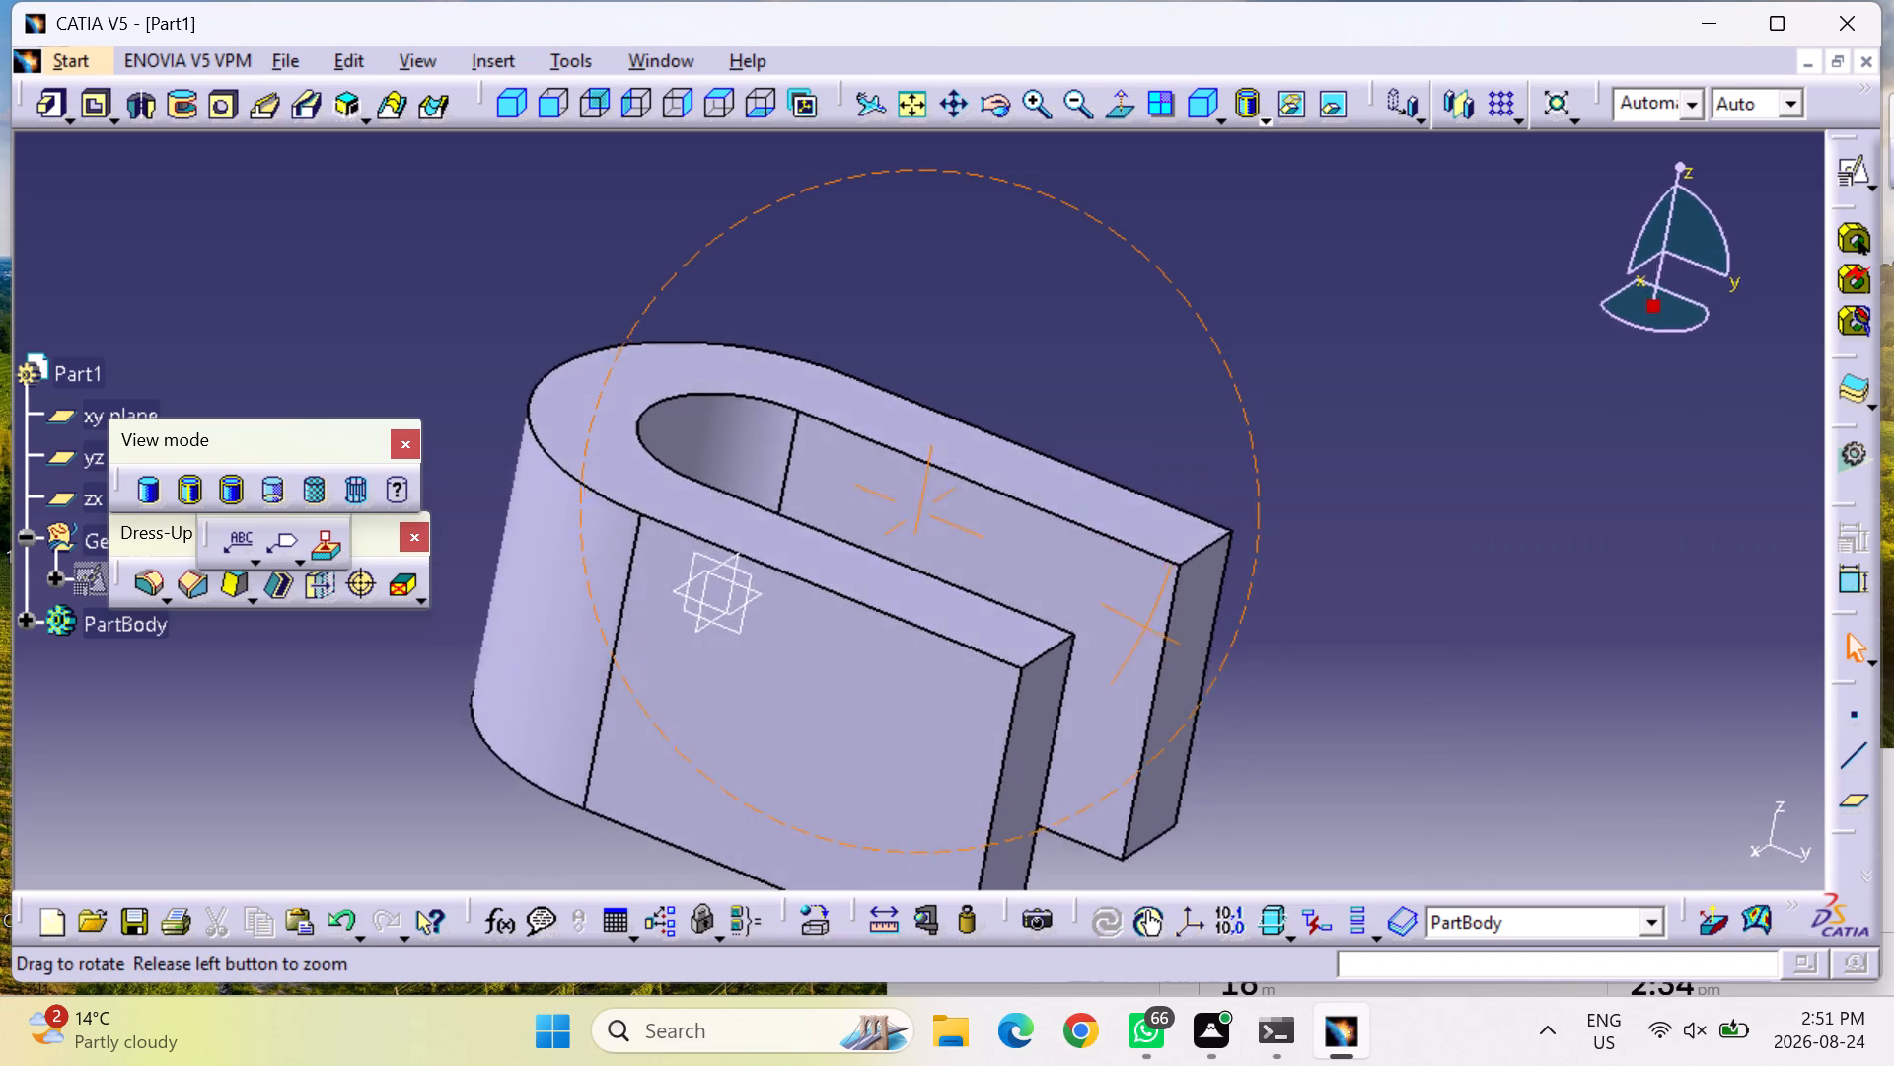
{"action": "middle_click_drag", "start_coordinate": [1320, 716], "coordinate": [900, 734]}
{"action": "right_click_drag", "start_coordinate": [1320, 716], "coordinate": [900, 734]}
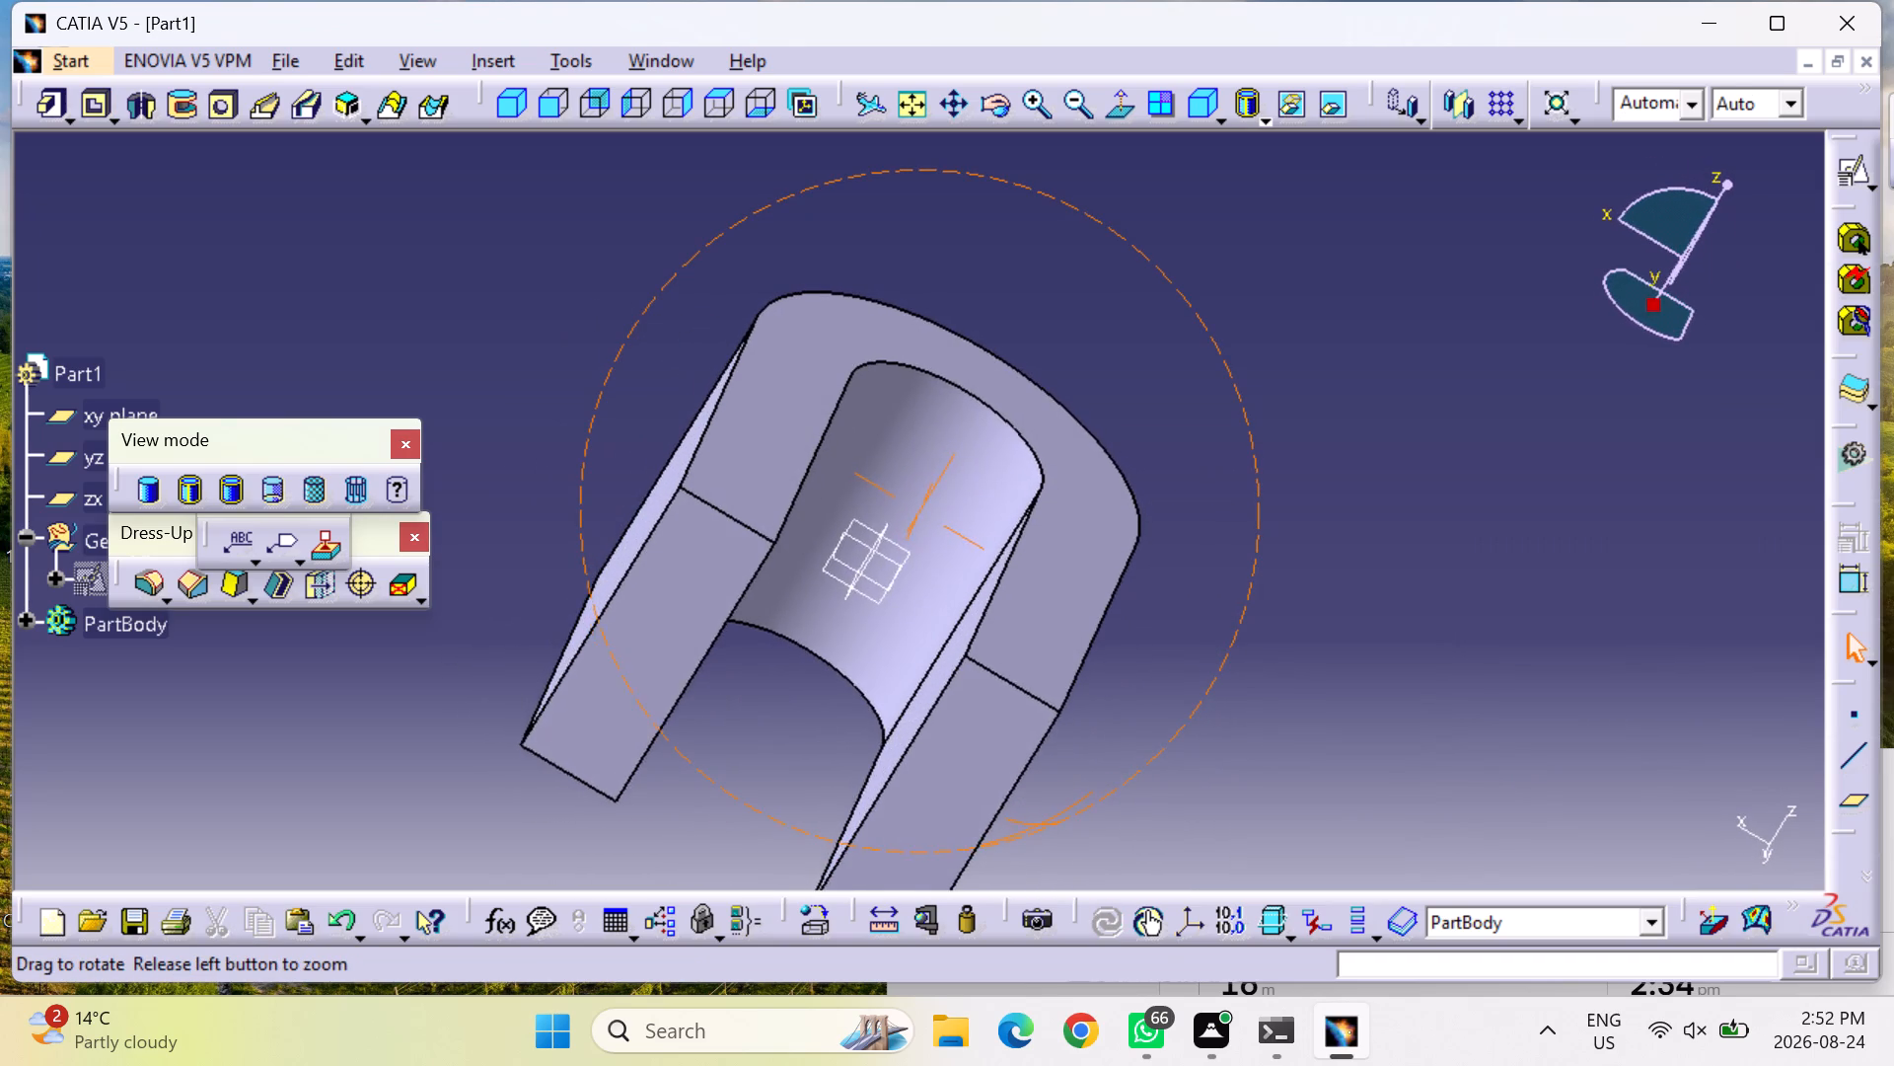
{"action": "middle_click_drag", "start_coordinate": [900, 734], "coordinate": [939, 740]}
{"action": "right_click_drag", "start_coordinate": [900, 734], "coordinate": [939, 740]}
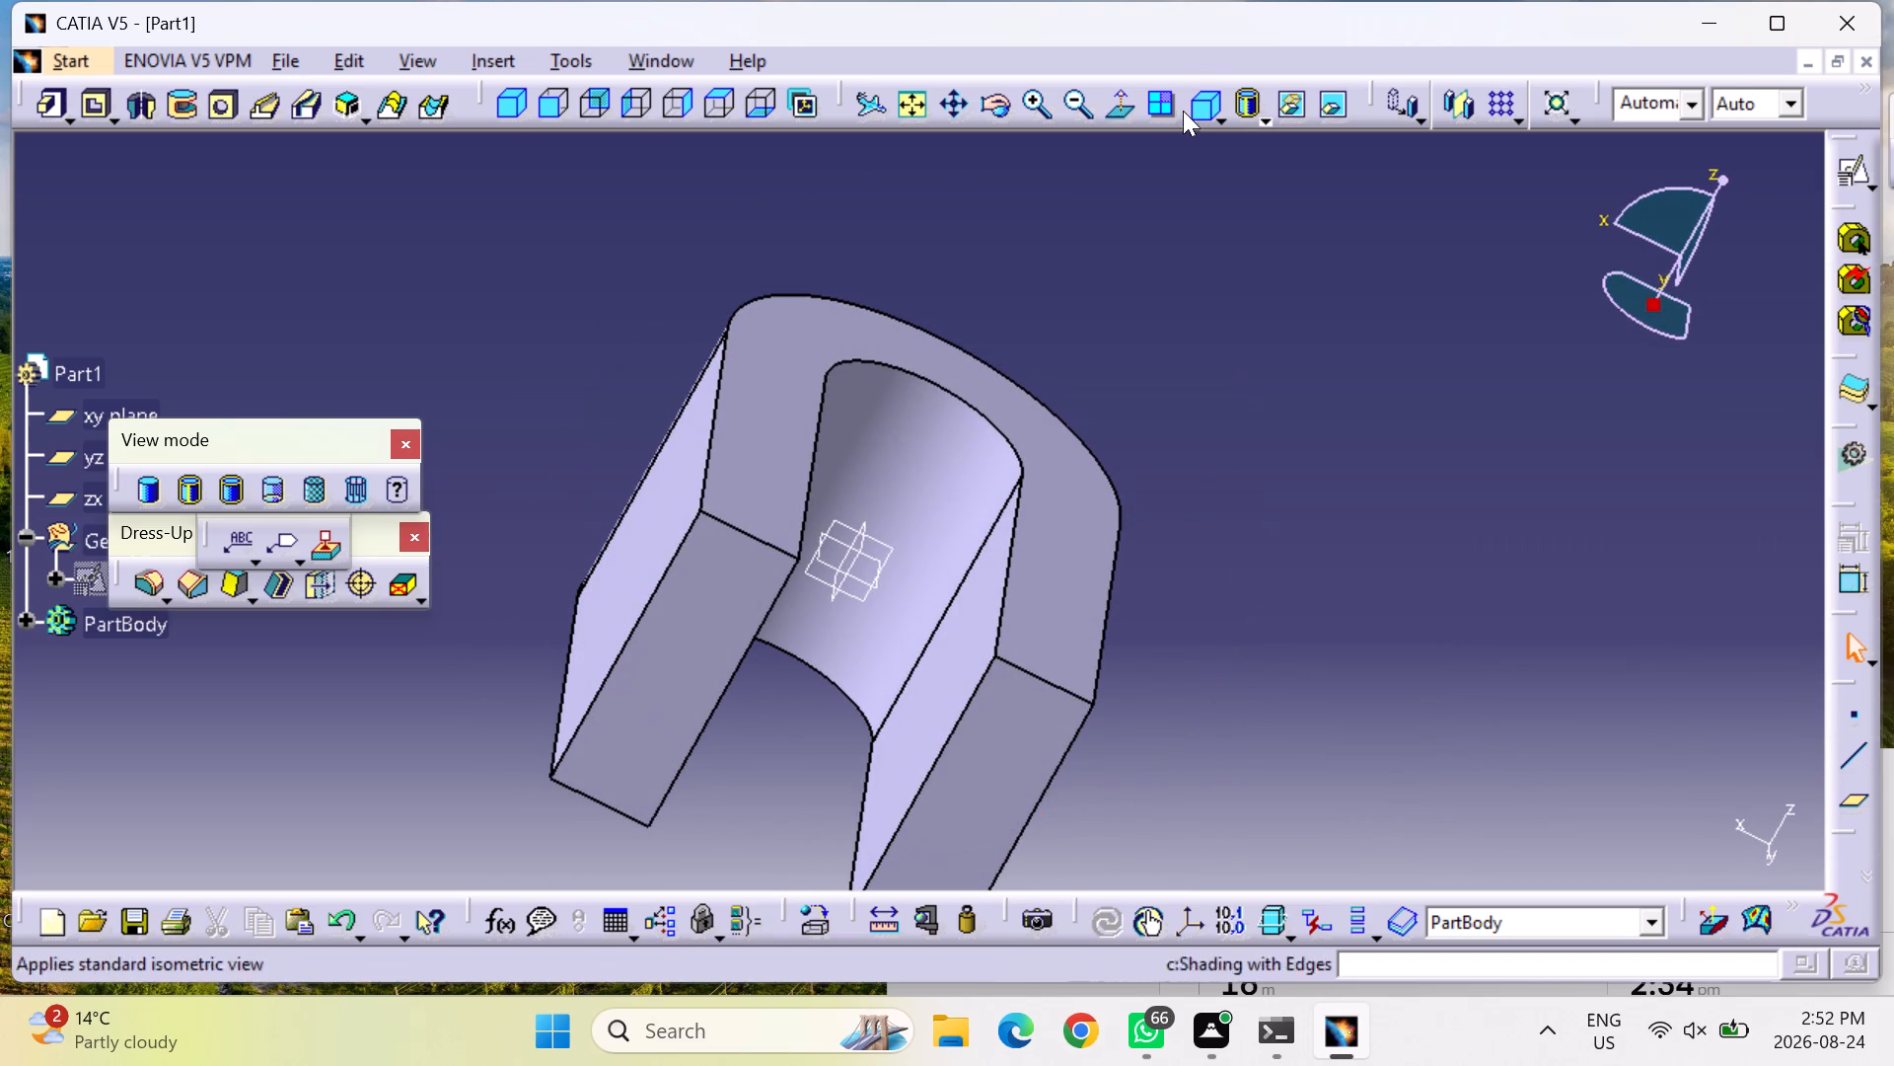
{"action": "left_click", "coordinate": [508, 98]}
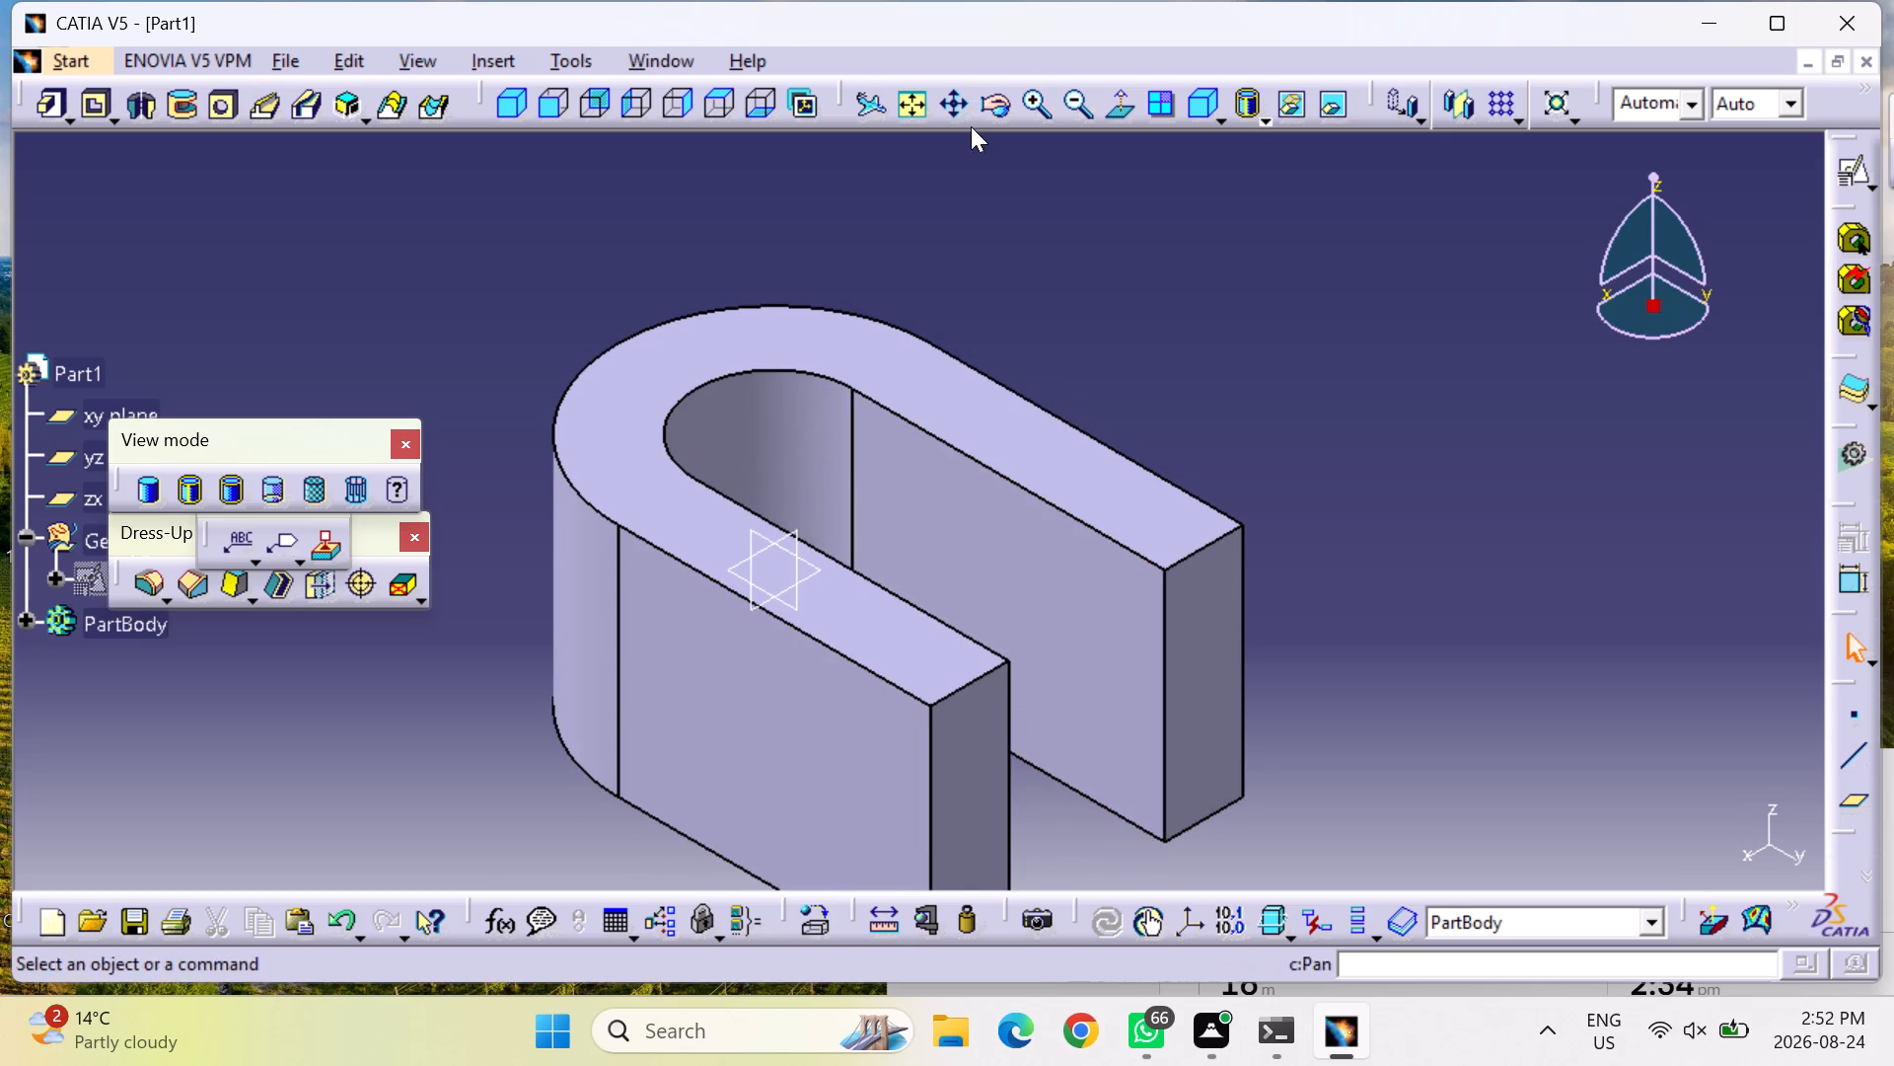
{"action": "triple_click", "coordinate": [1074, 97]}
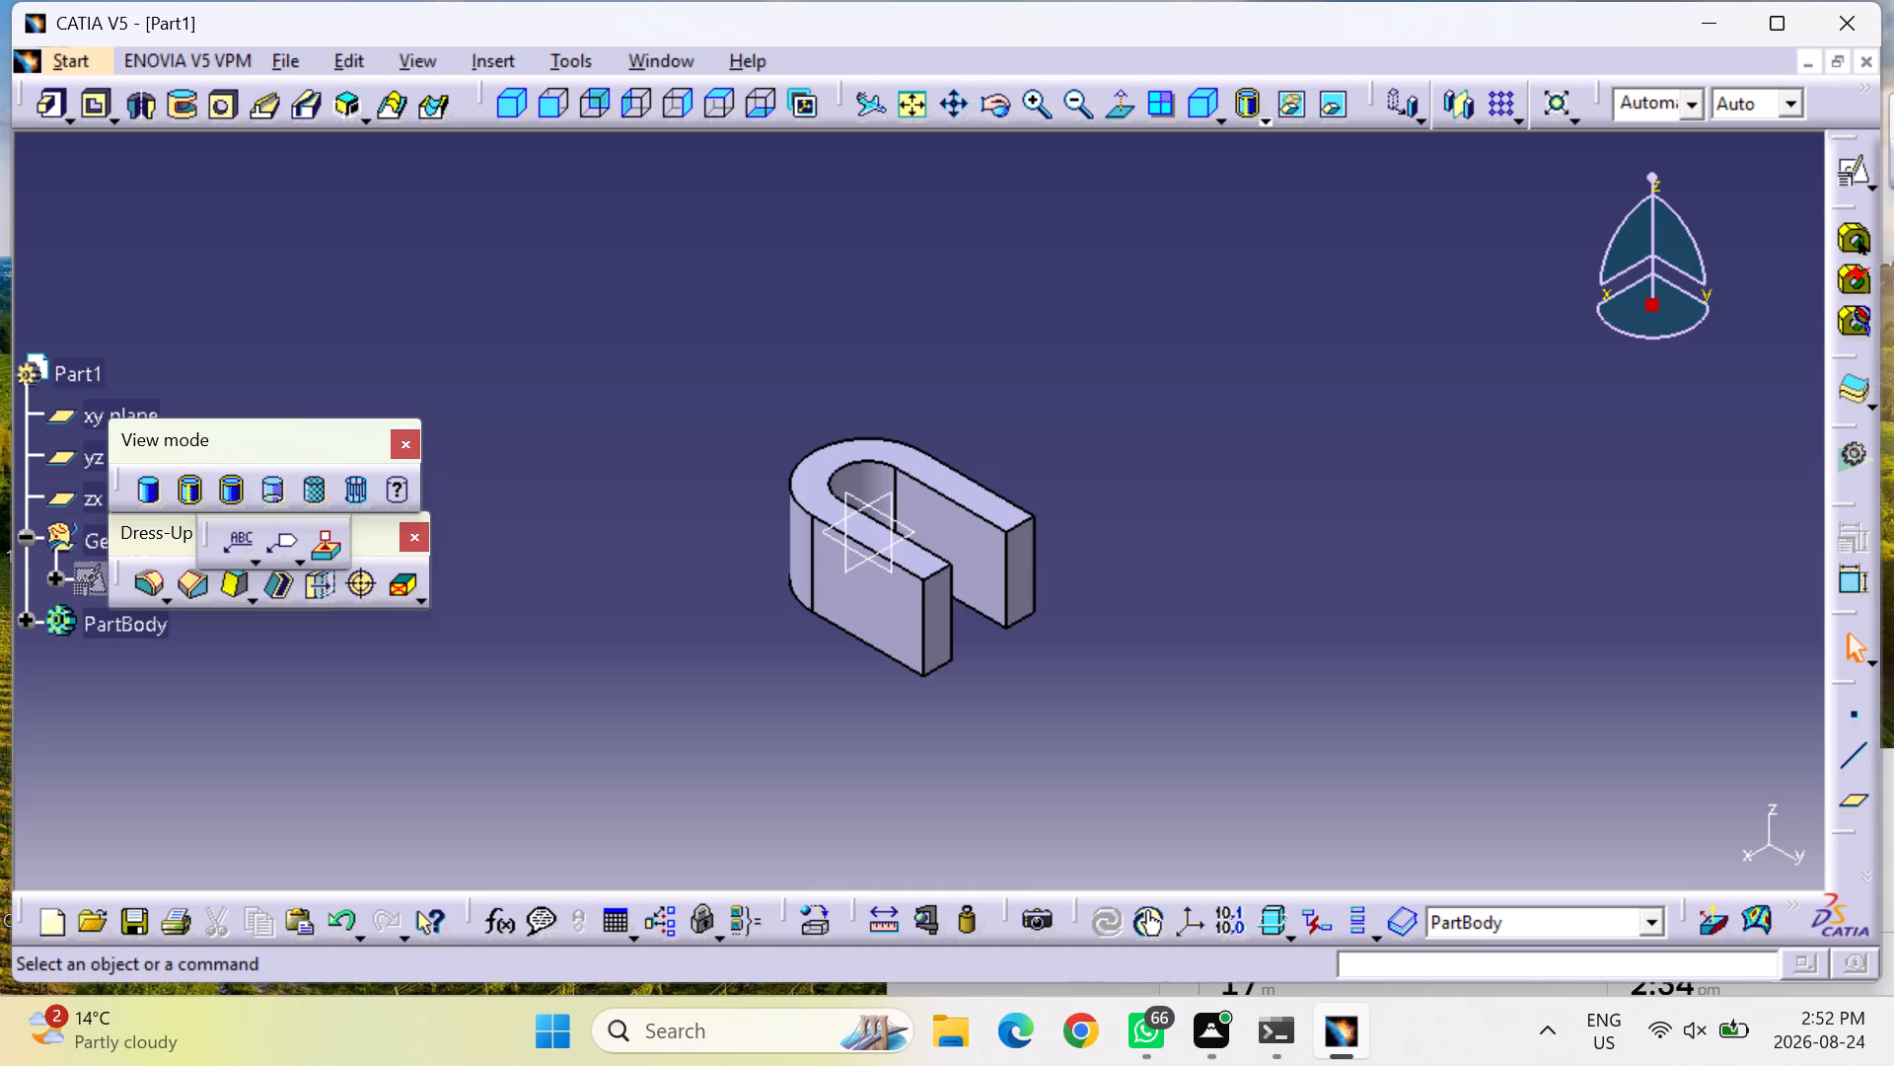
Start a positioned sketch on the outer flat side face of the slotted body, keeping implicit origin and orientation.
{"action": "left_click", "coordinate": [855, 607]}
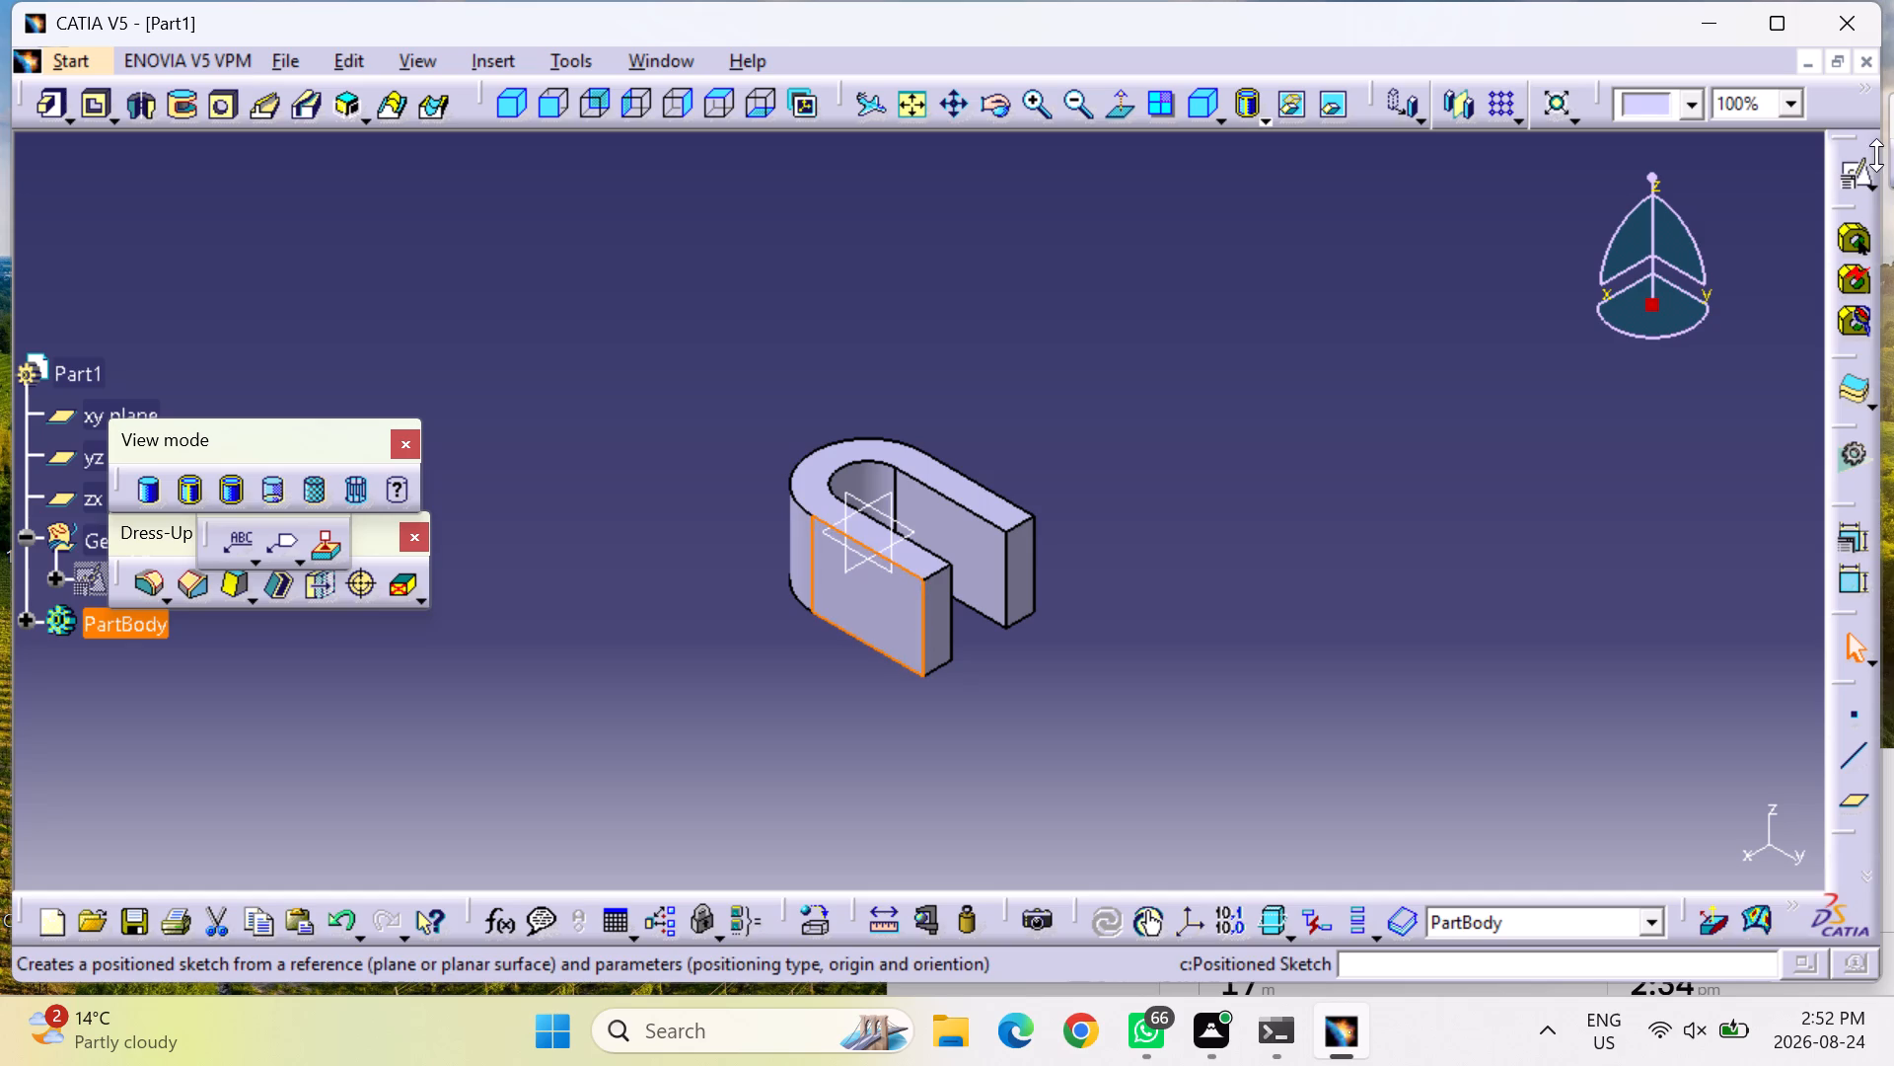
{"action": "left_click", "coordinate": [1851, 177]}
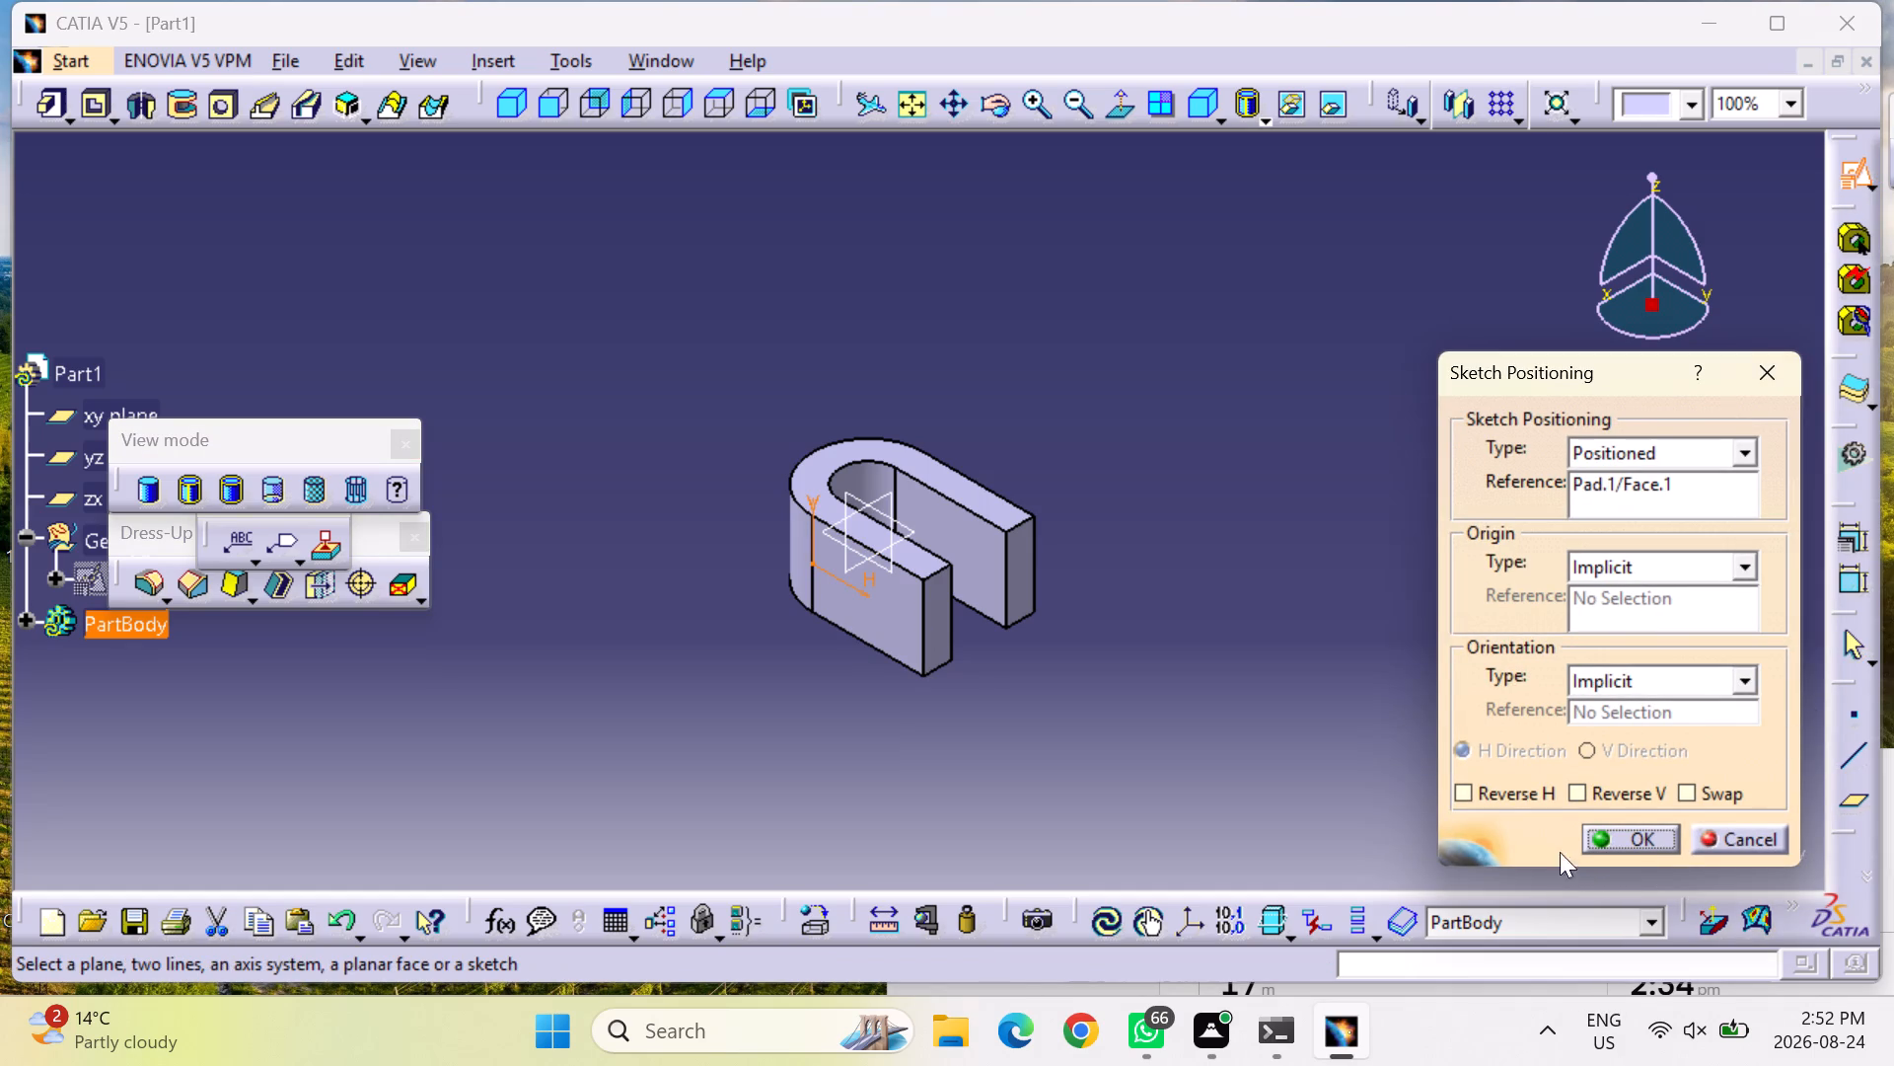
{"action": "left_click", "coordinate": [1597, 835]}
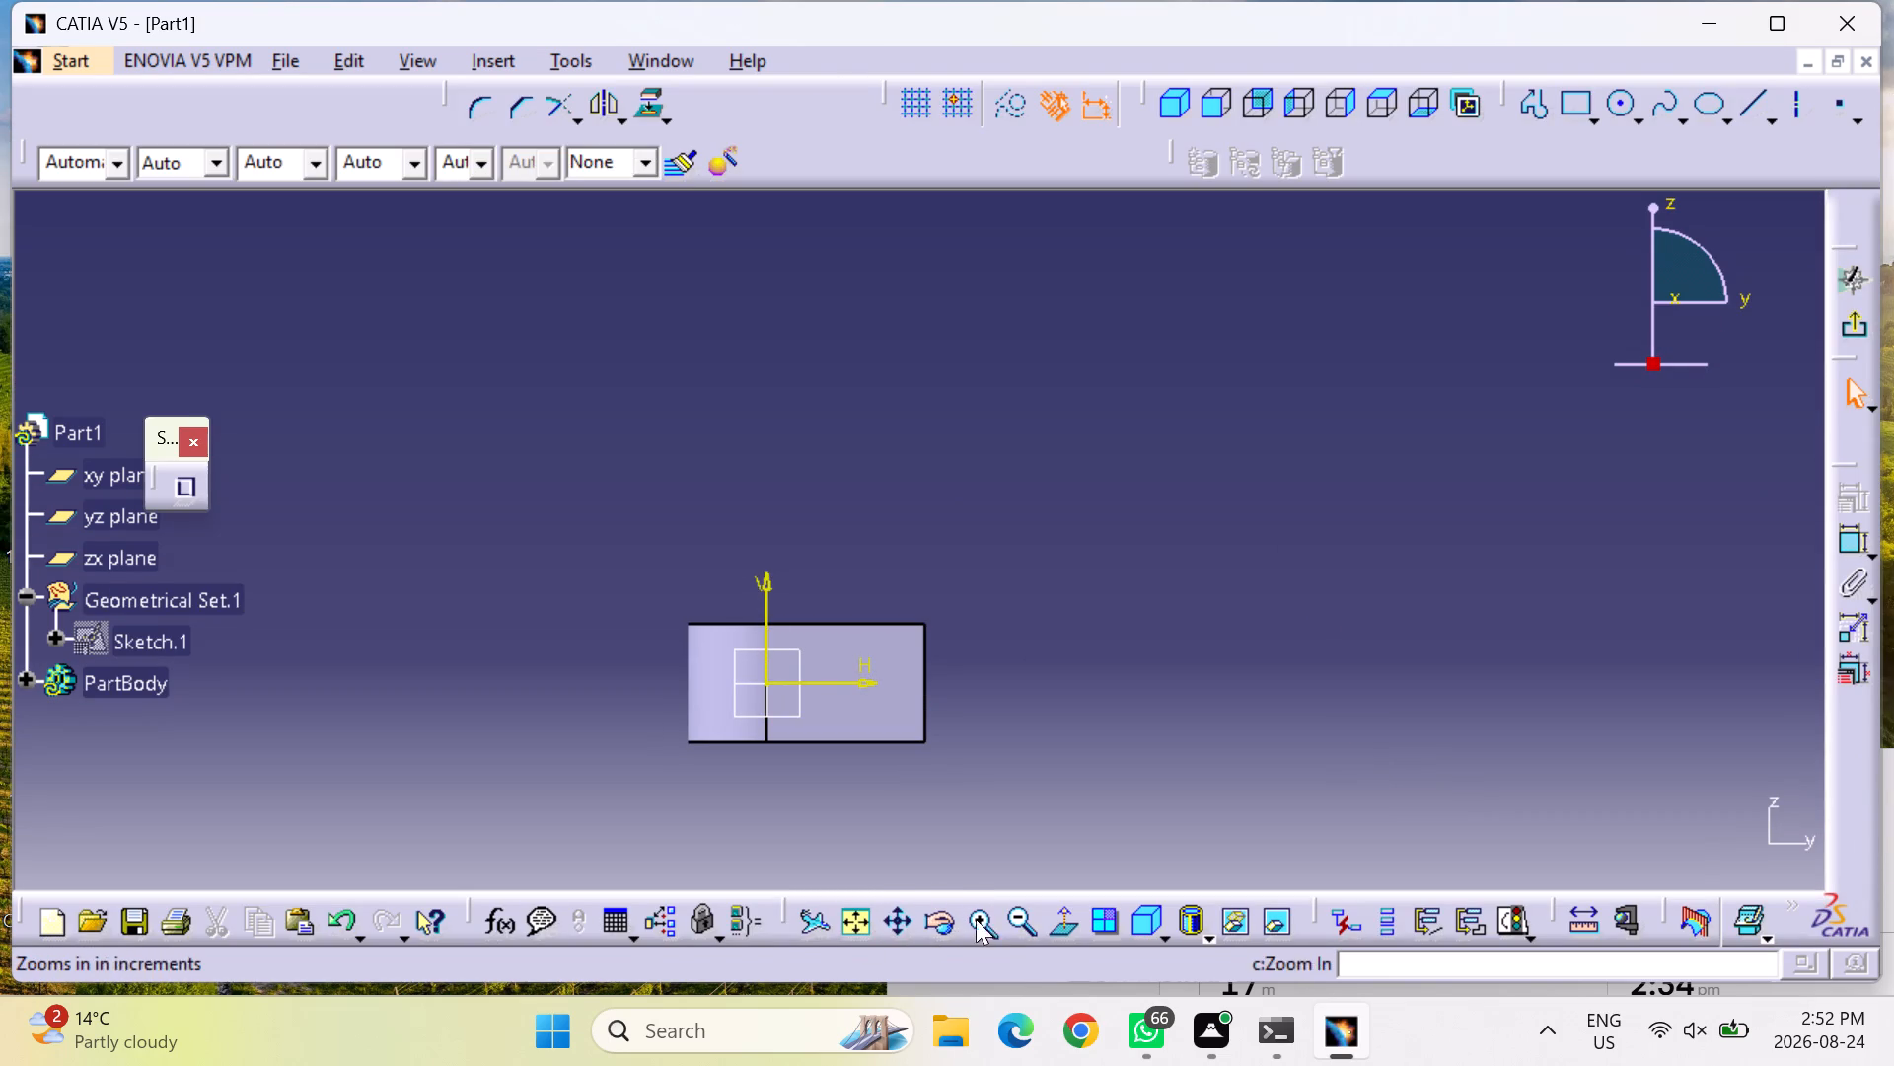
{"action": "left_click", "coordinate": [867, 925]}
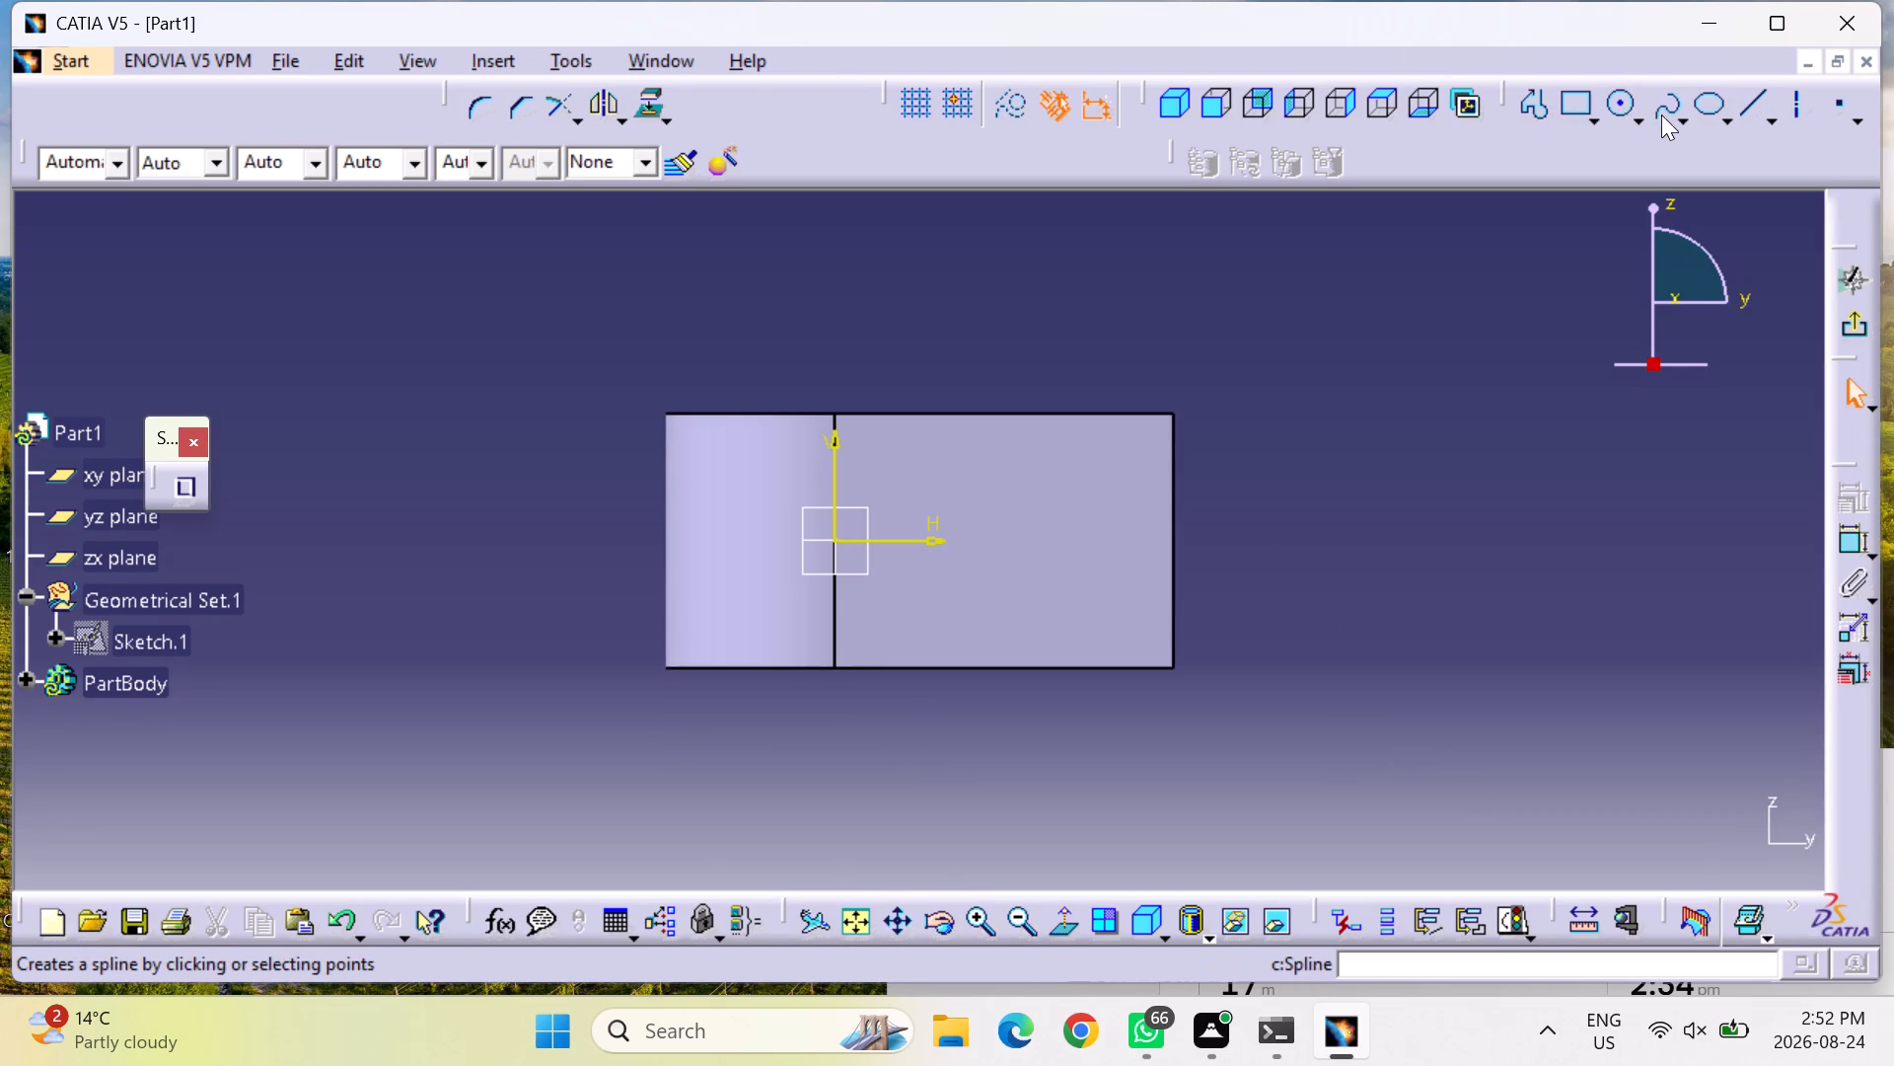
Sketch a circle of about 9.6 mm radius centred on the horizontal axis, about 31 mm from the sketch origin.
{"action": "left_click", "coordinate": [1626, 105]}
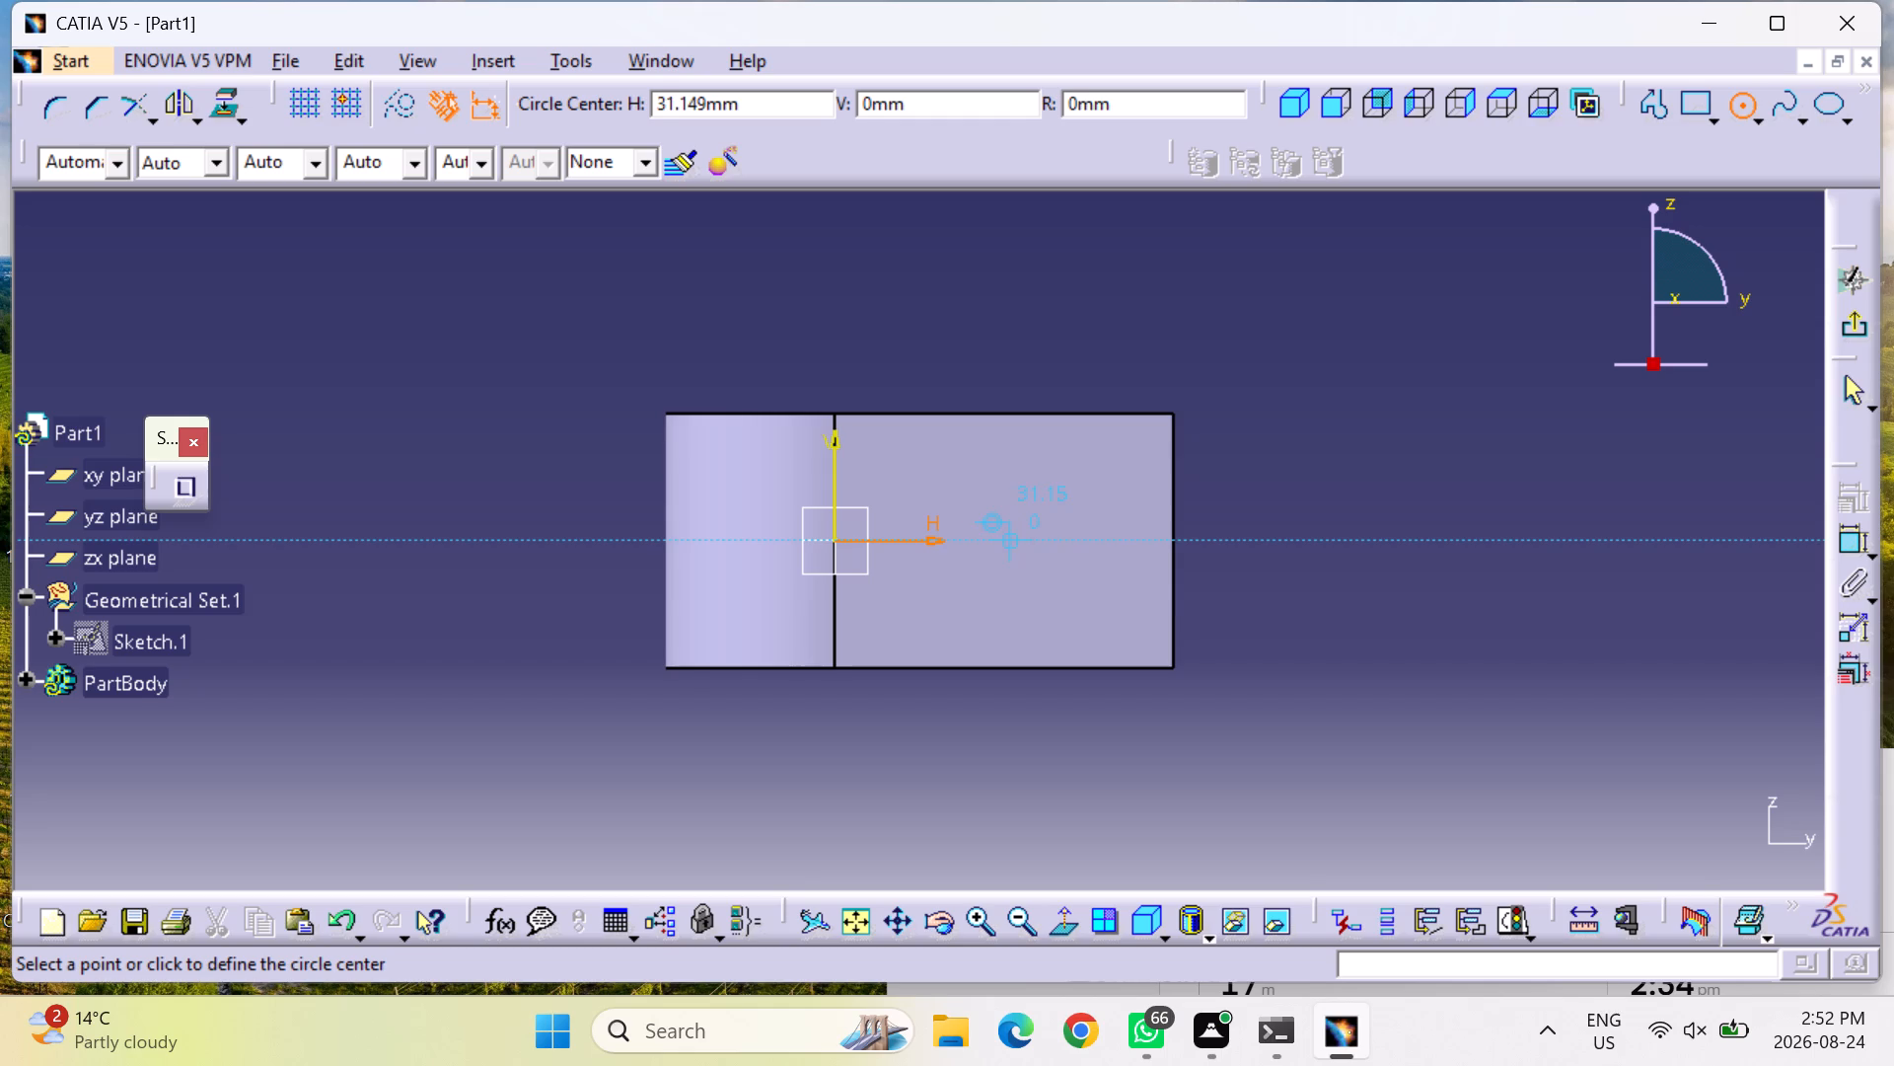
{"action": "left_click", "coordinate": [1011, 541]}
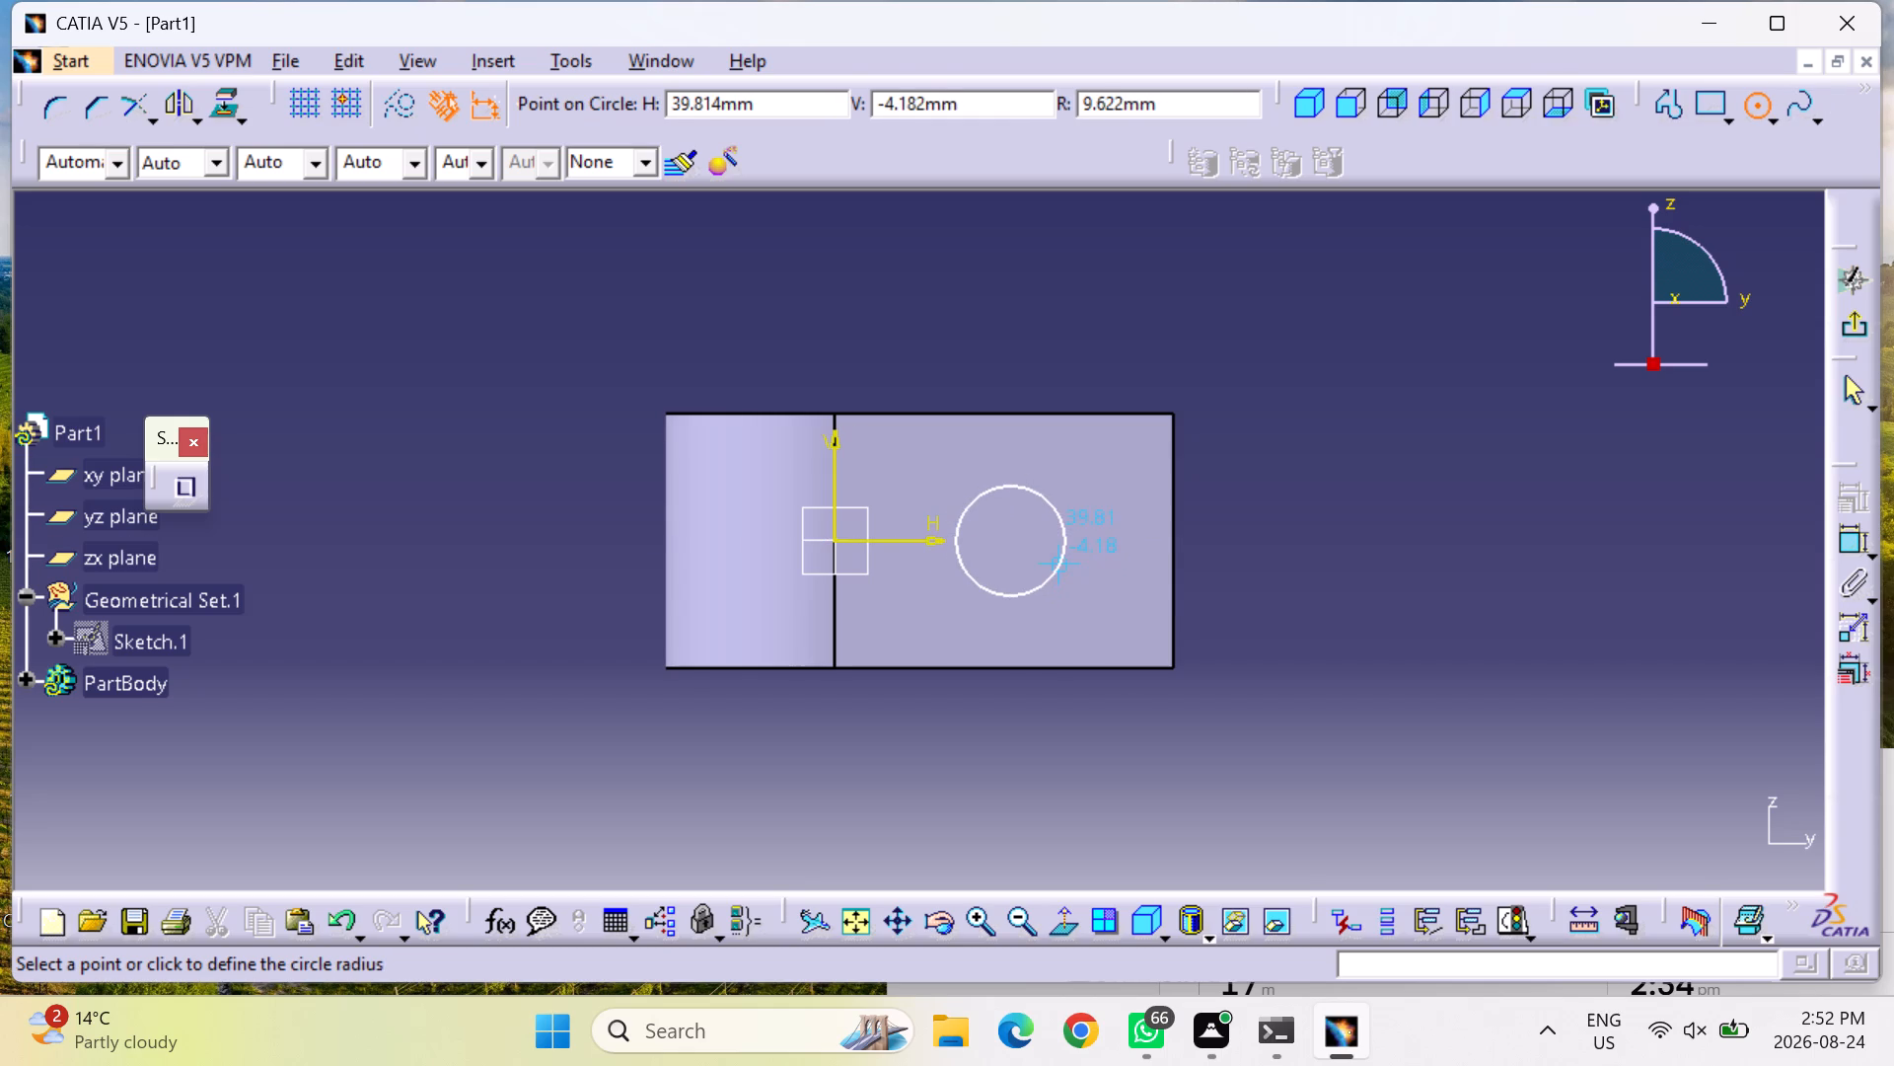
{"action": "left_click", "coordinate": [1058, 561]}
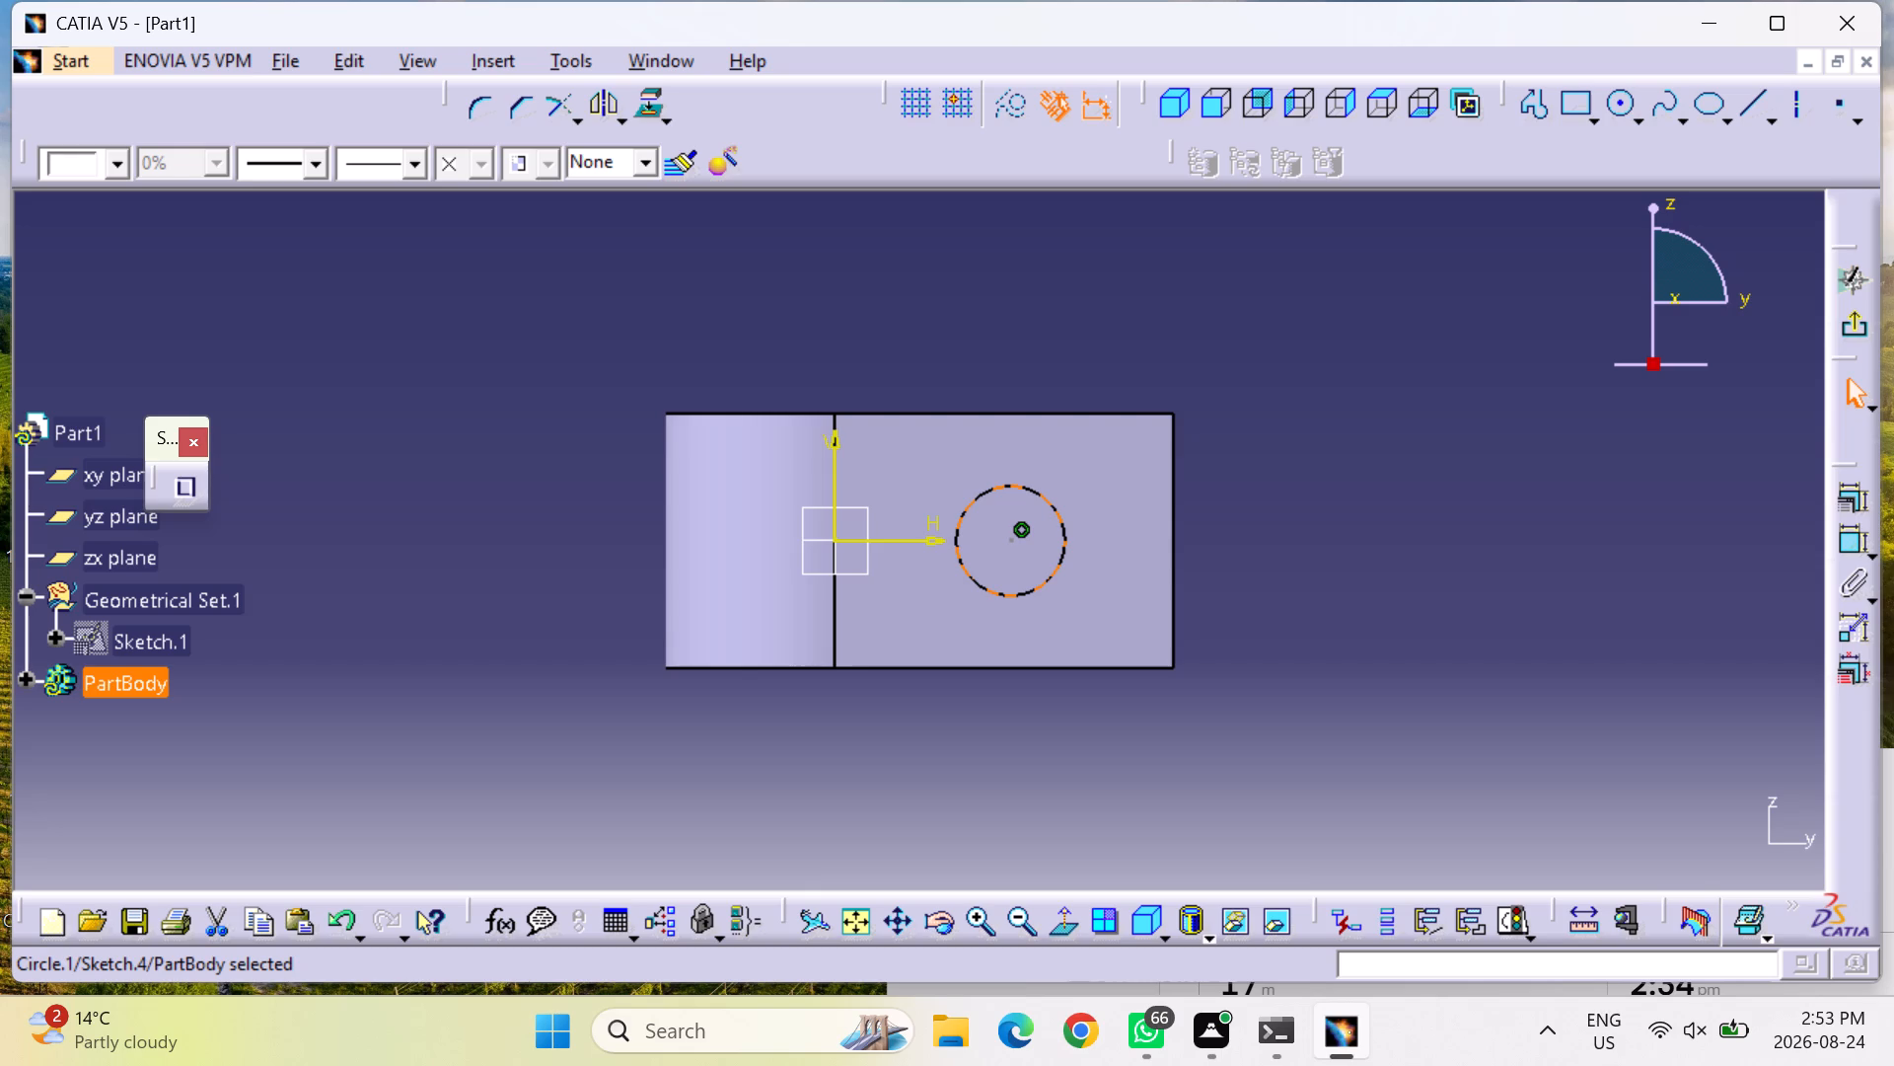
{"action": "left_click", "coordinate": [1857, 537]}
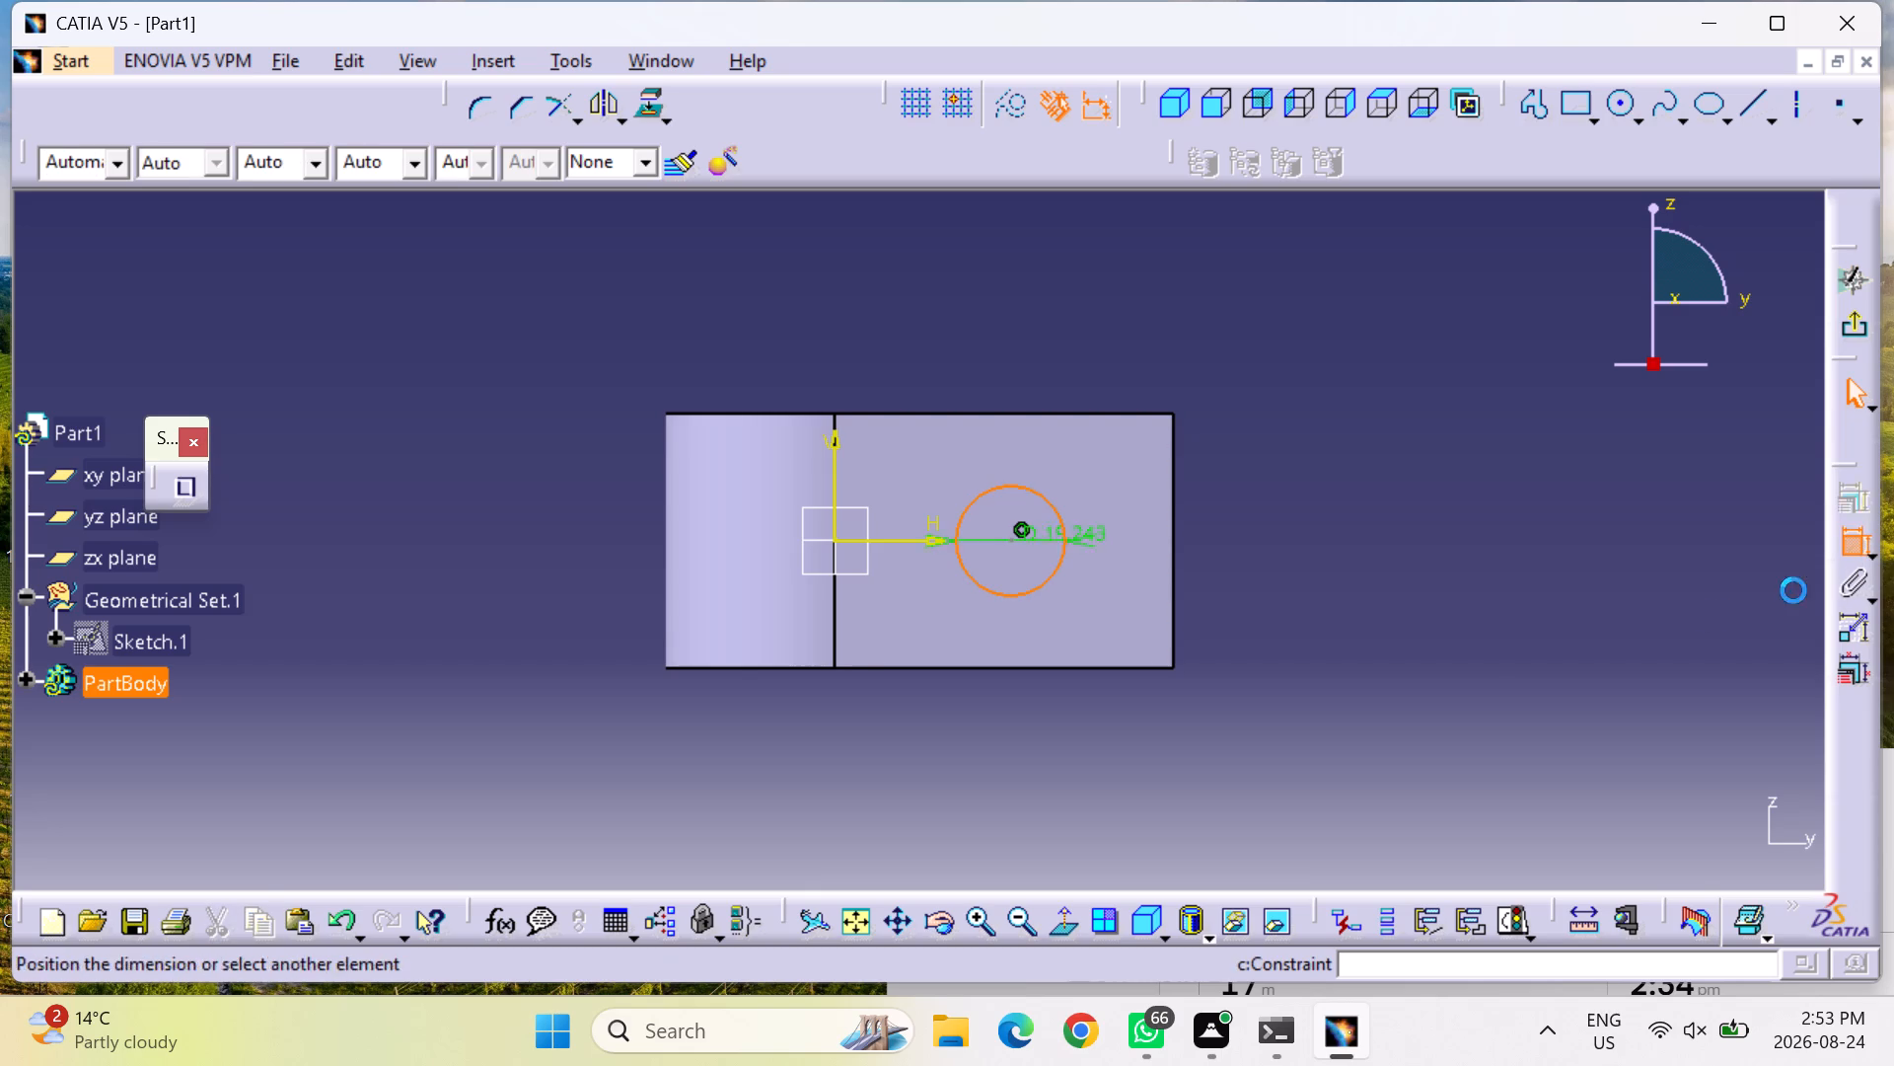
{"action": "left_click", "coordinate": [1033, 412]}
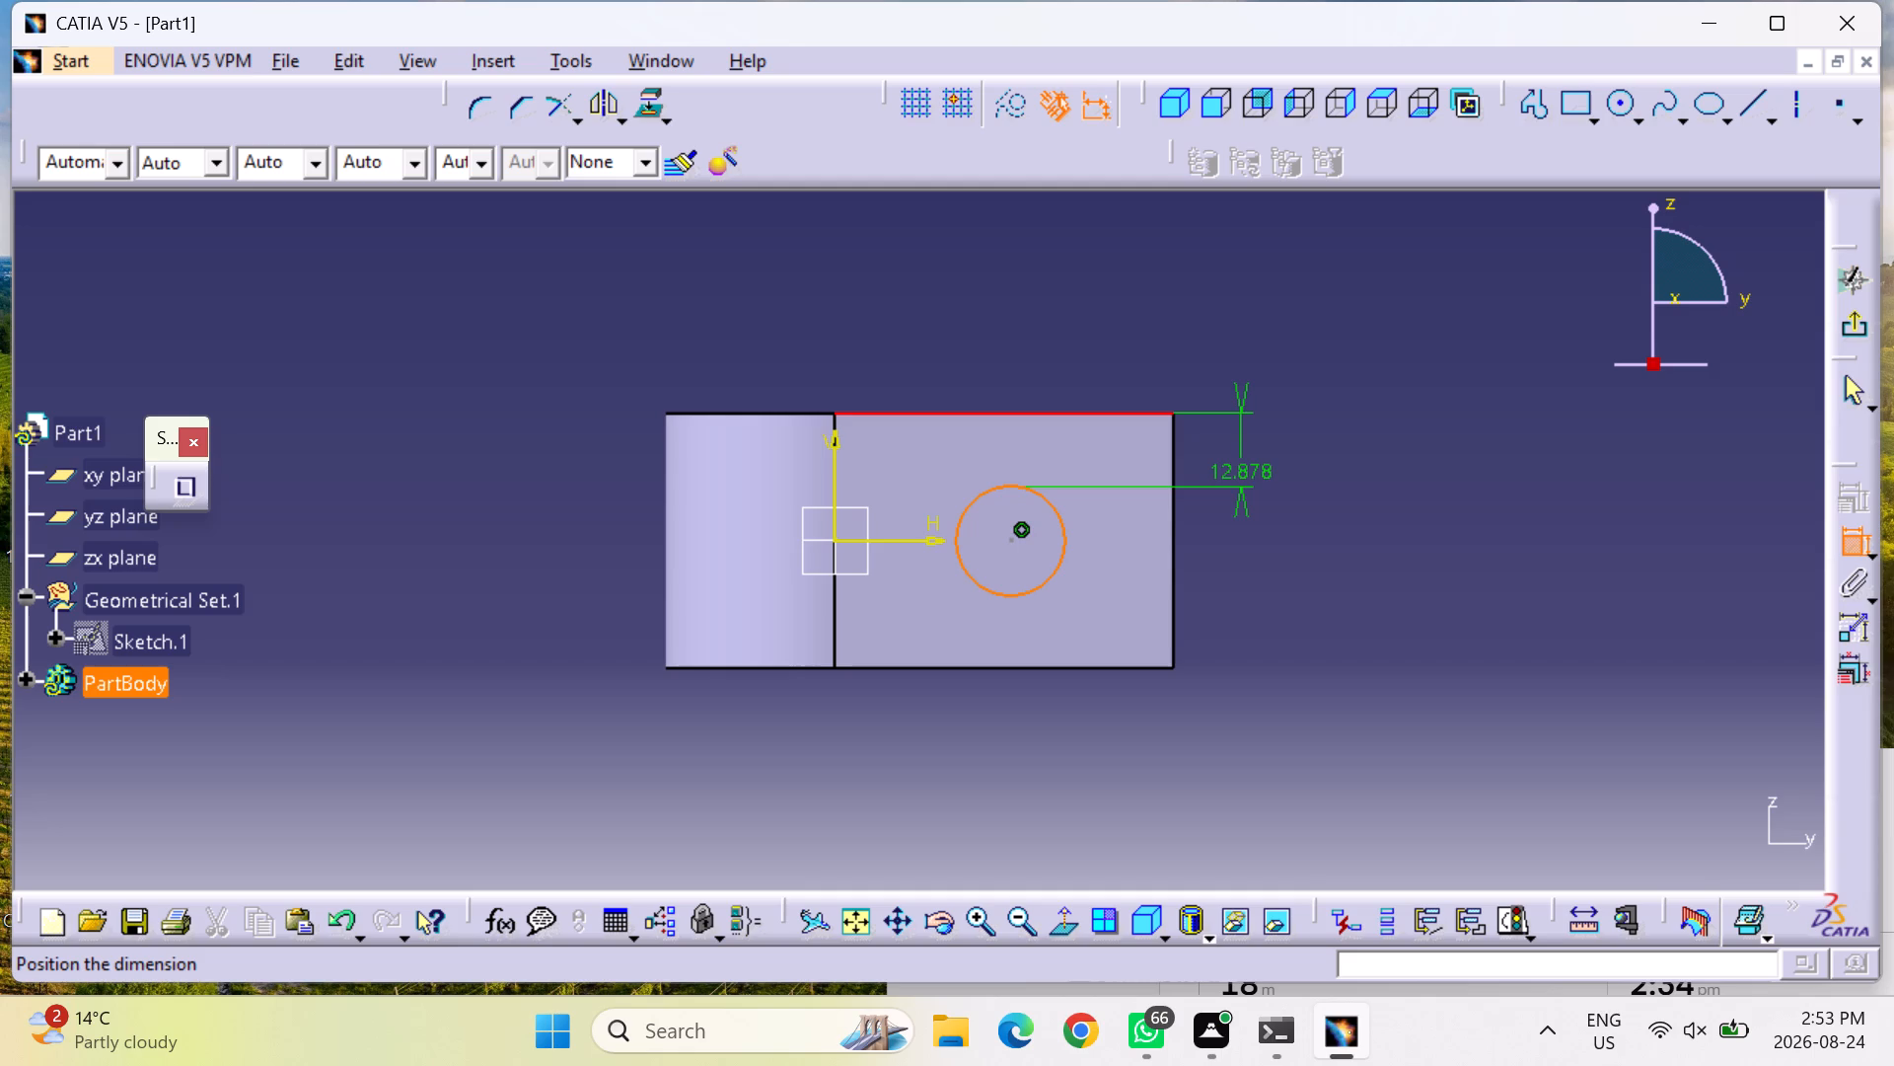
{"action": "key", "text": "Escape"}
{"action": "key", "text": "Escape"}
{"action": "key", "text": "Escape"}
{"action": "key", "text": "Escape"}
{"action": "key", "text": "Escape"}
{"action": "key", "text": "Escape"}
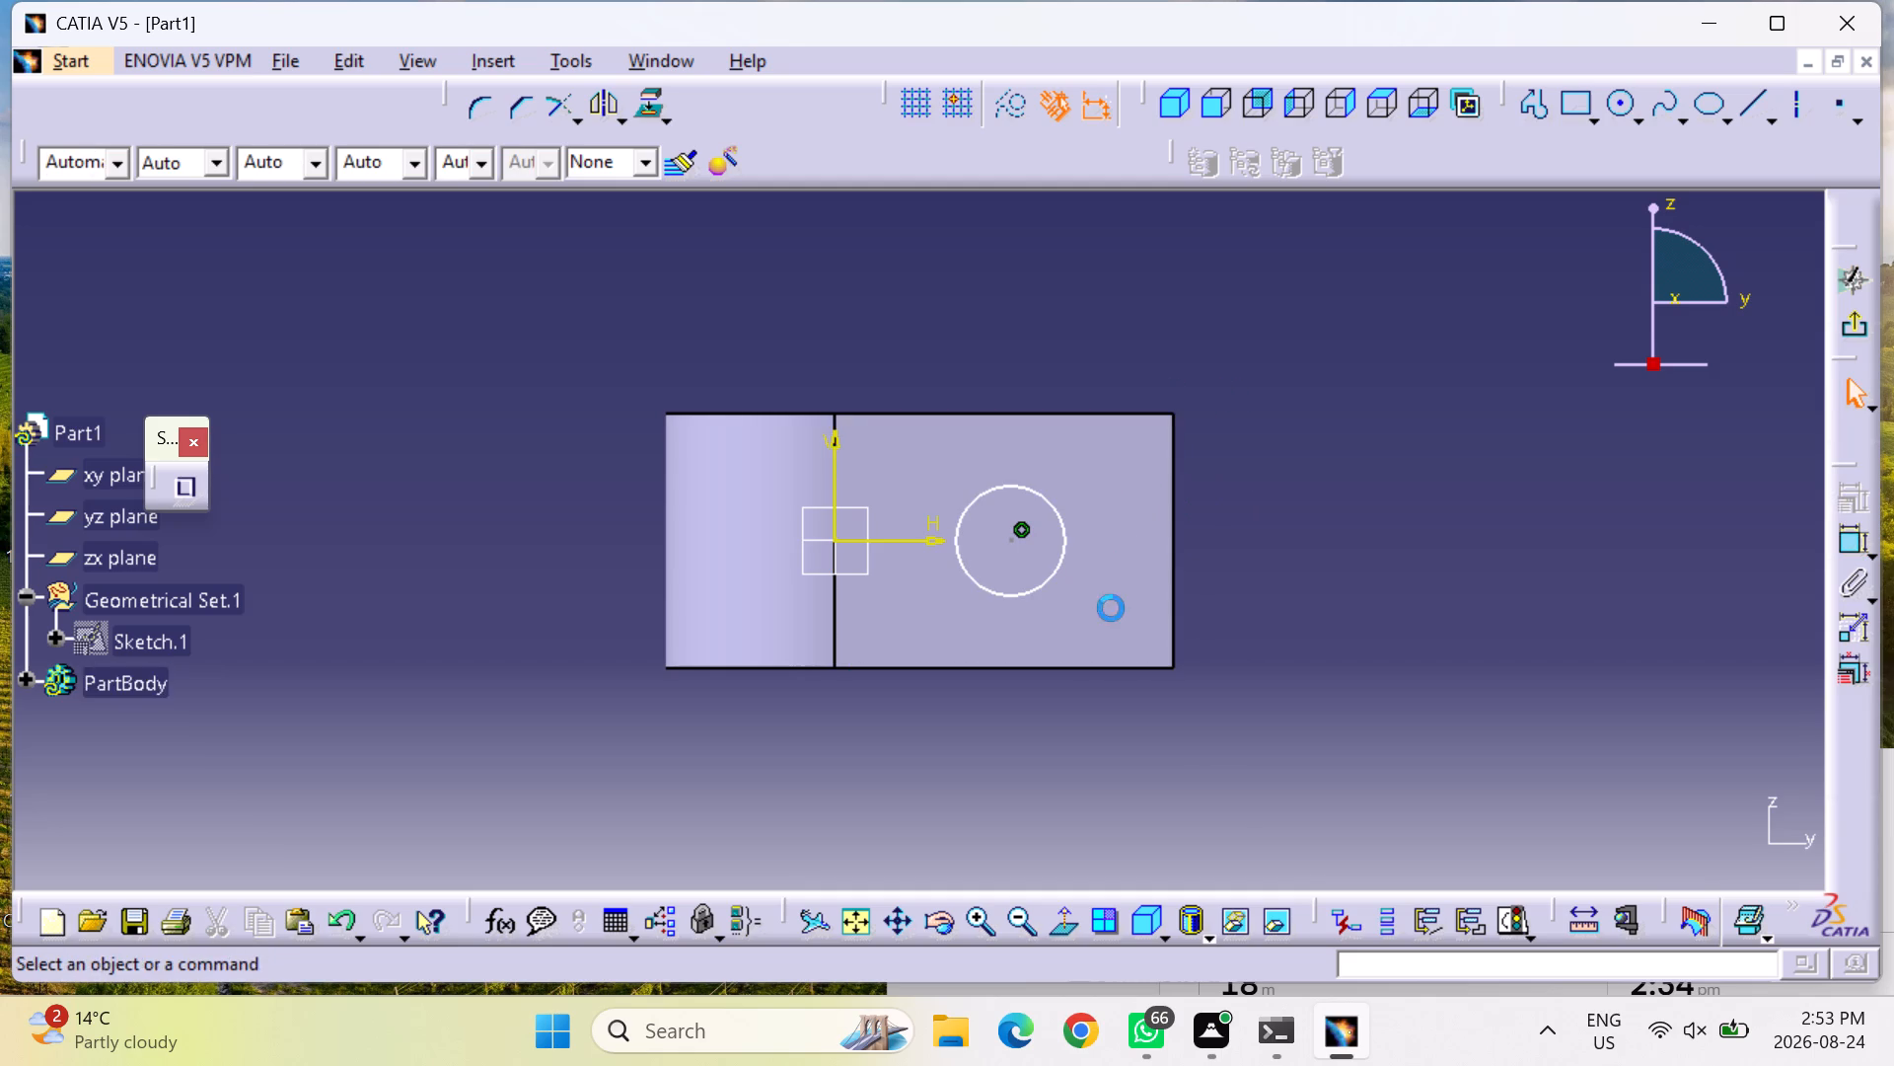
Delete the circle from the sketch on the outer flat side face and exit the sketch.
{"action": "key", "text": "Escape"}
{"action": "left_click", "coordinate": [1024, 595]}
{"action": "key", "text": "Delete"}
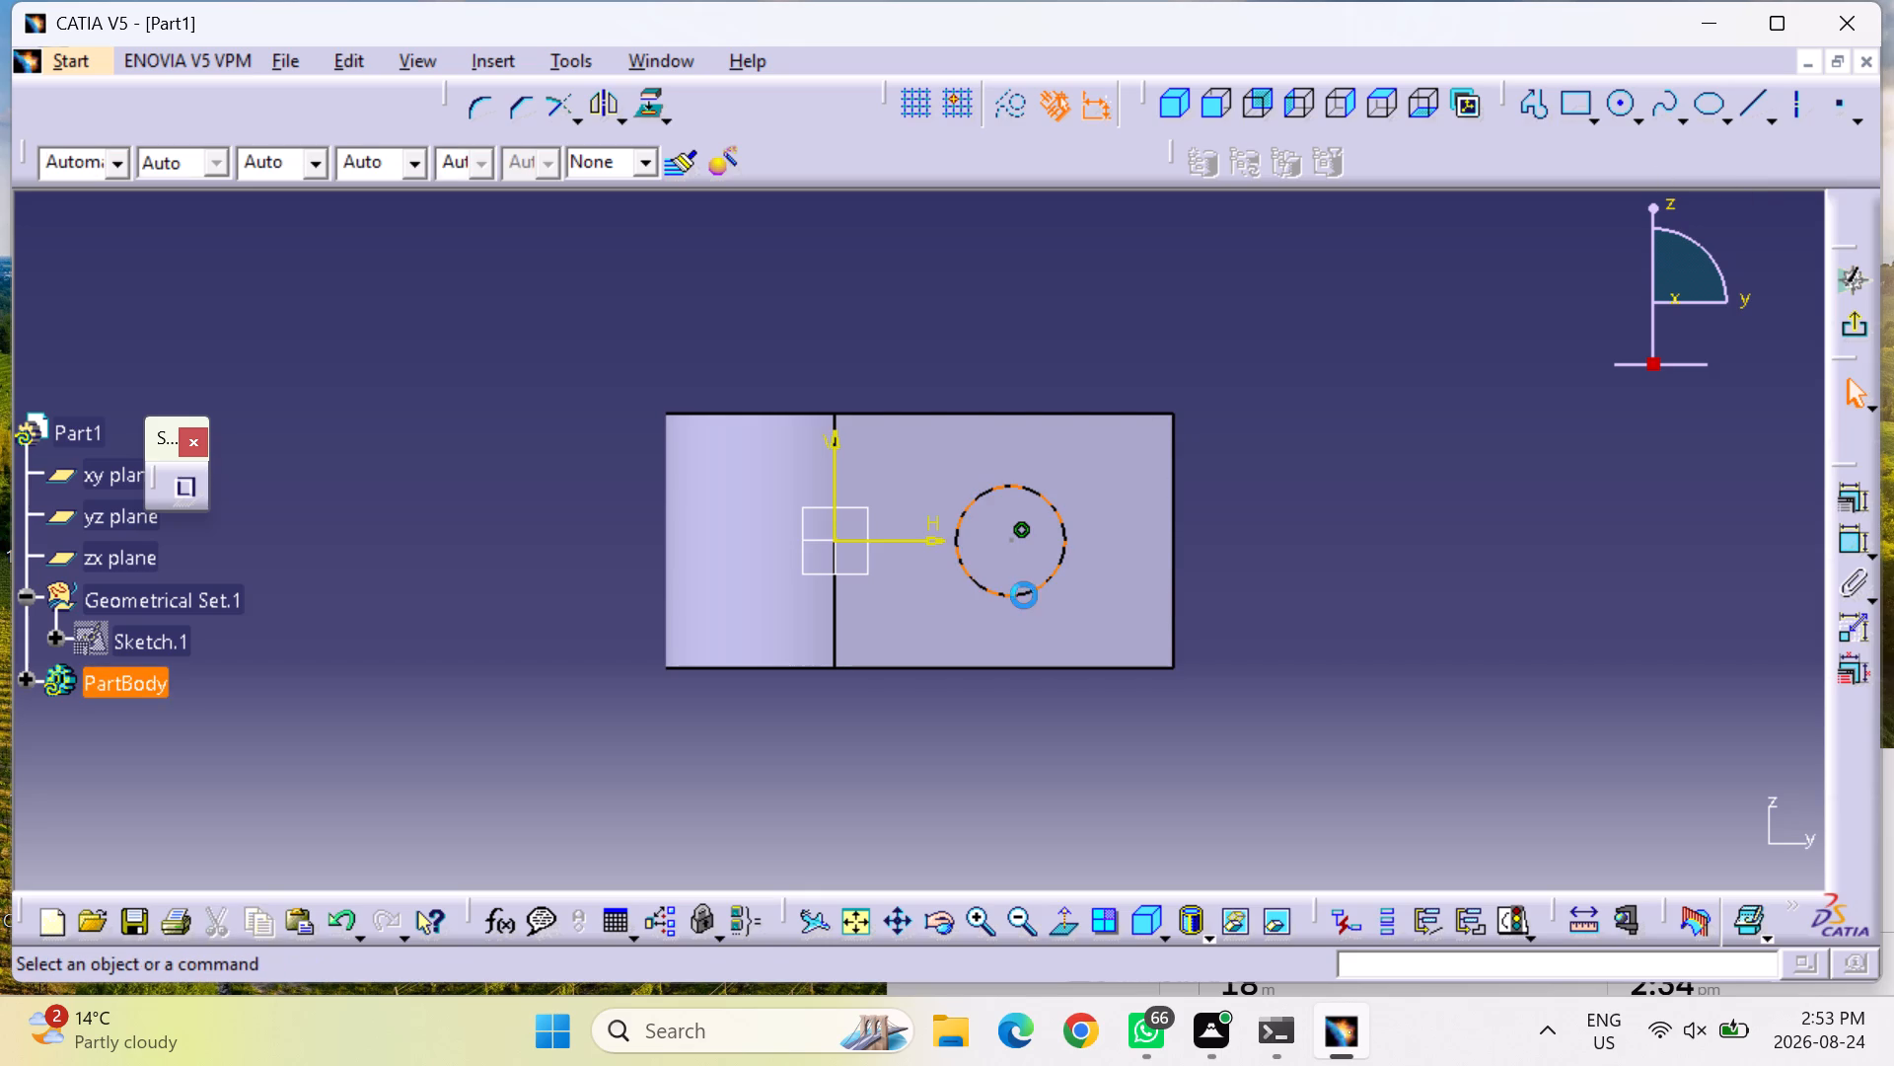
{"action": "left_click", "coordinate": [1851, 333]}
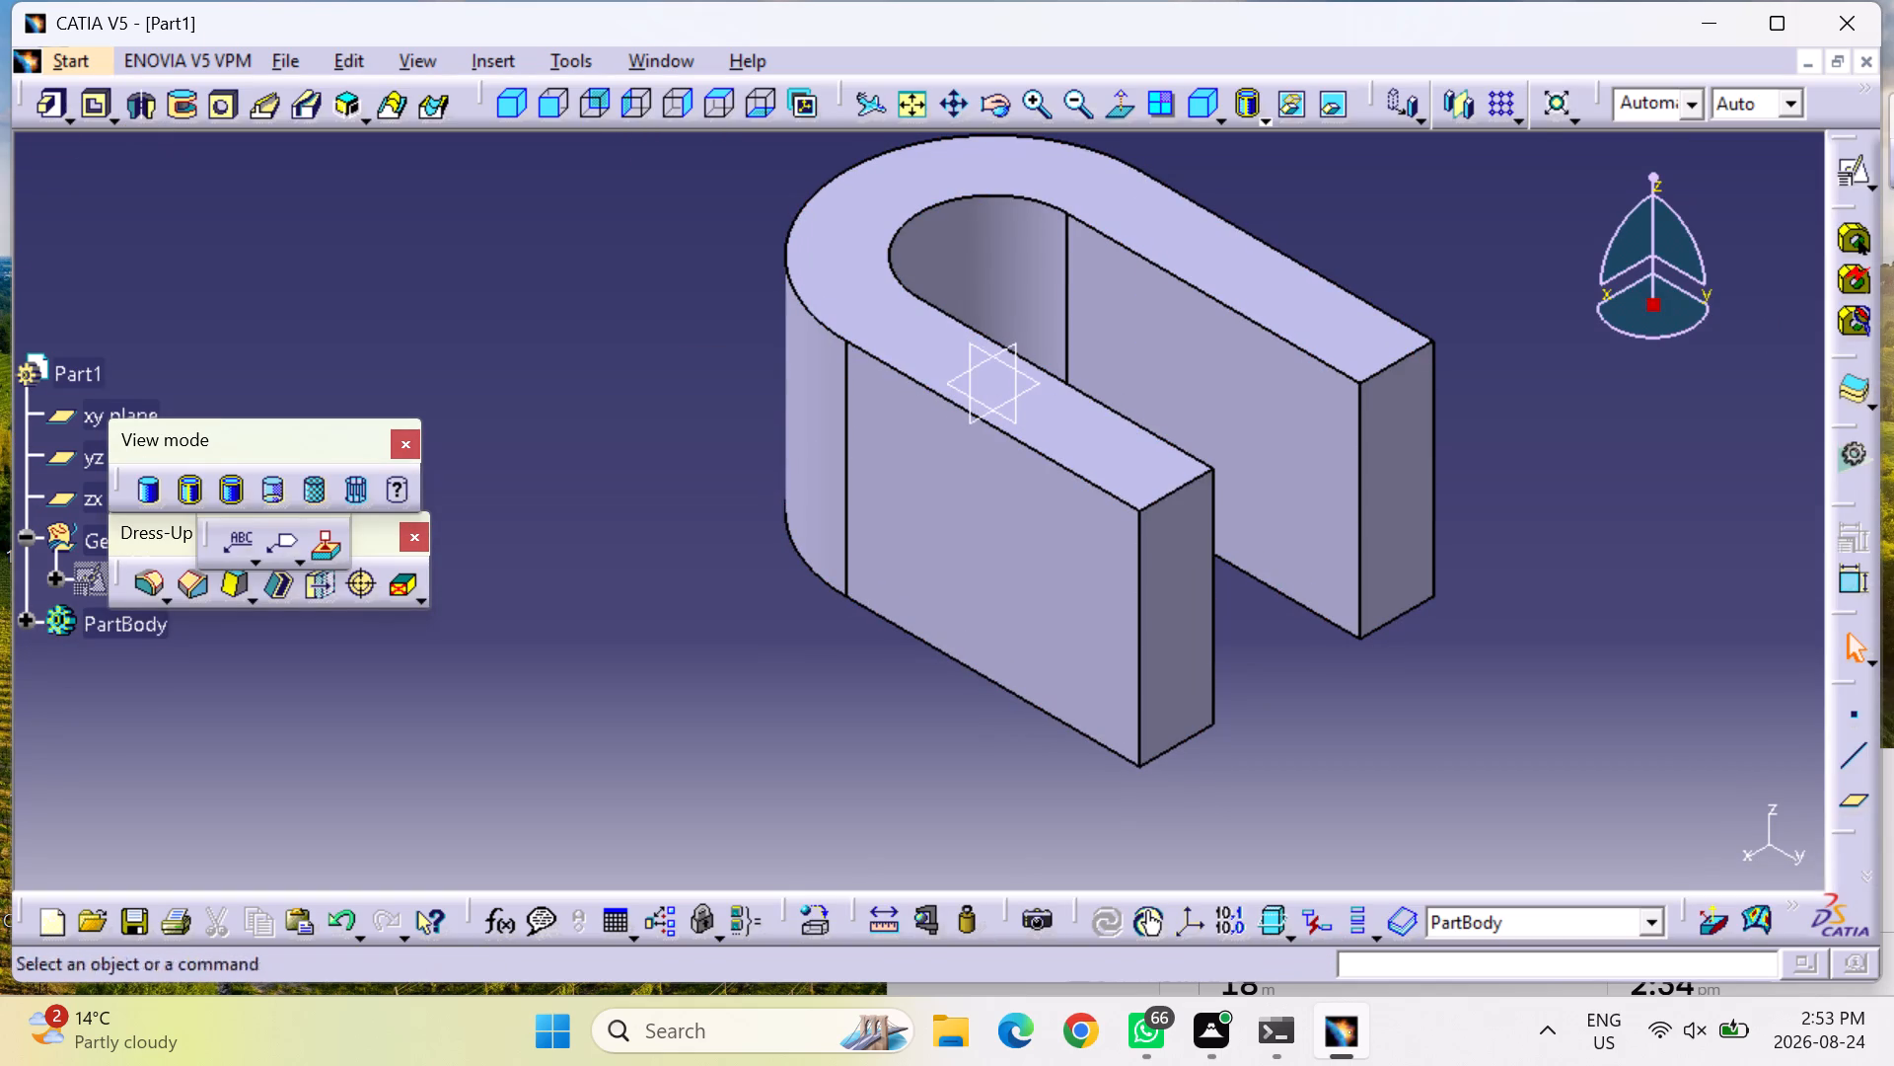
Move the floating View mode, Annotations and Dress-Up Features palettes clear of the specification tree's lower entries.
{"action": "left_click", "coordinate": [229, 110]}
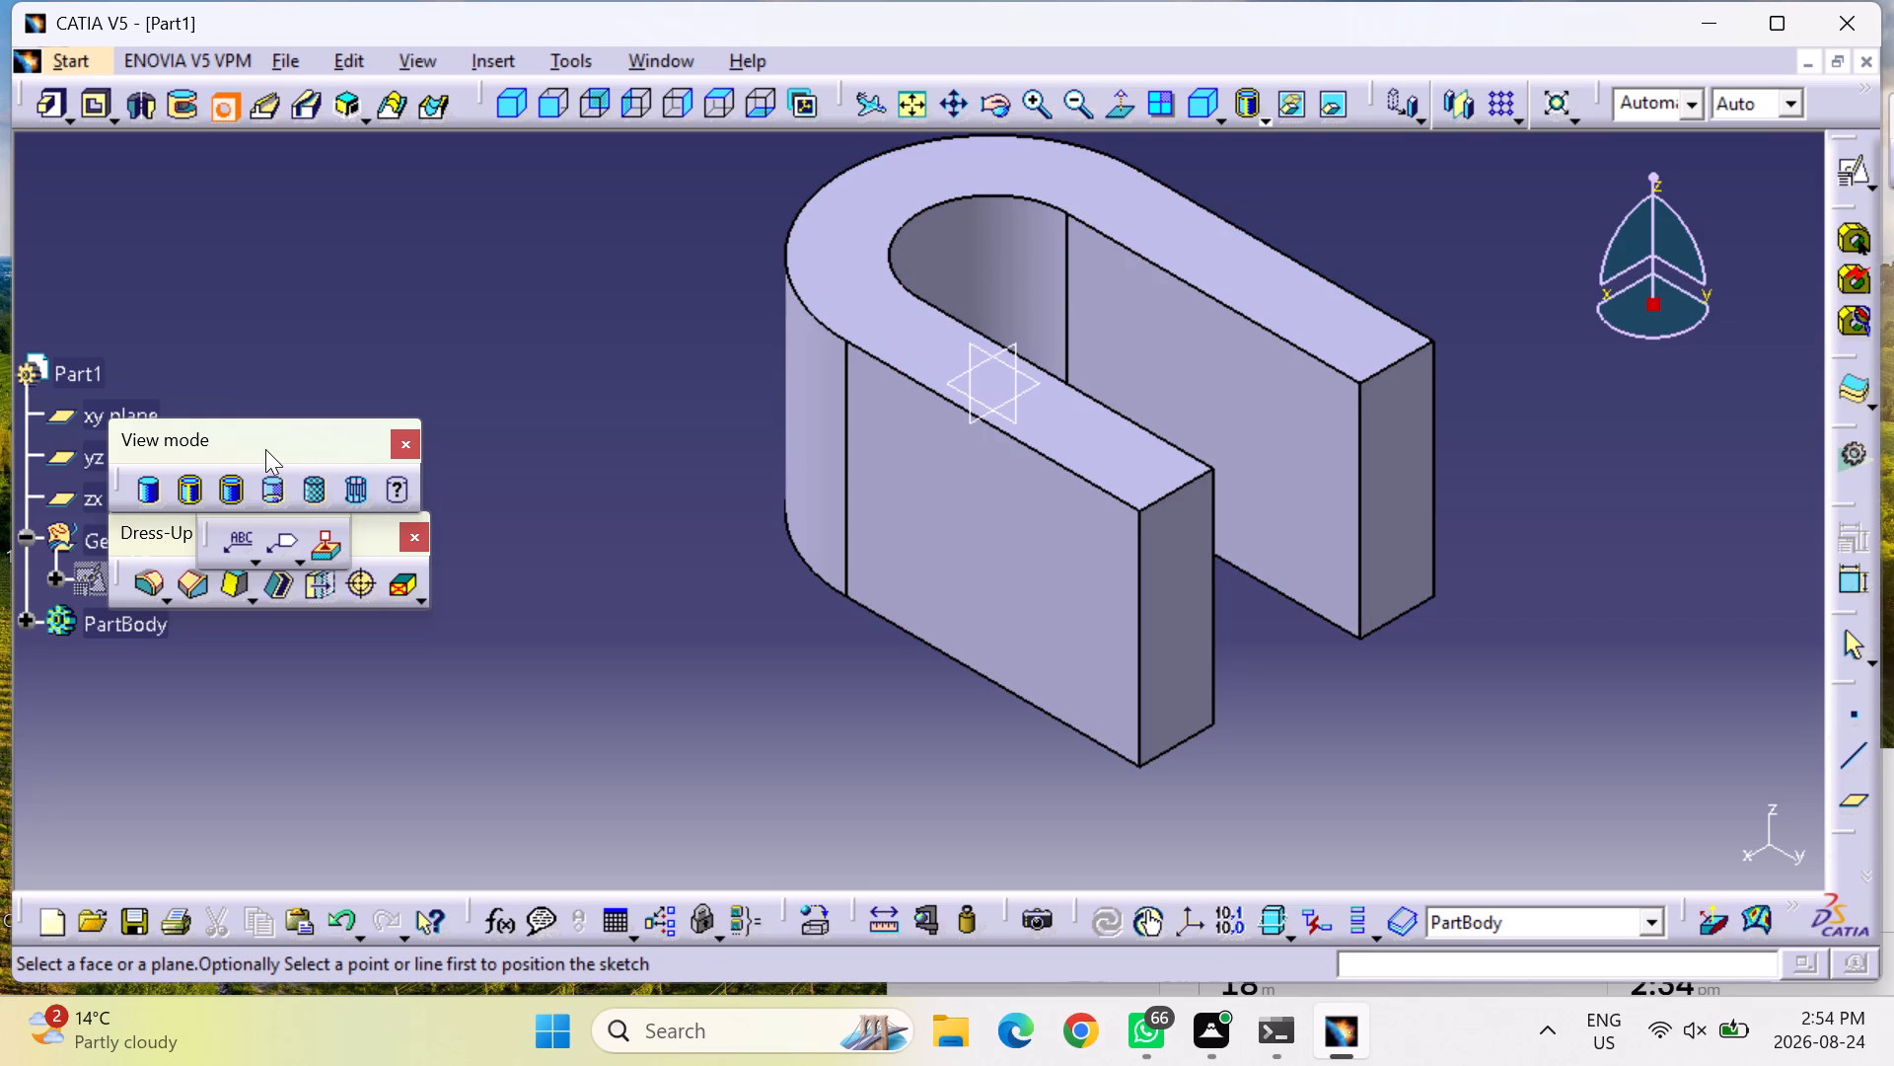
{"action": "left_click_drag", "start_coordinate": [265, 449], "coordinate": [285, 311]}
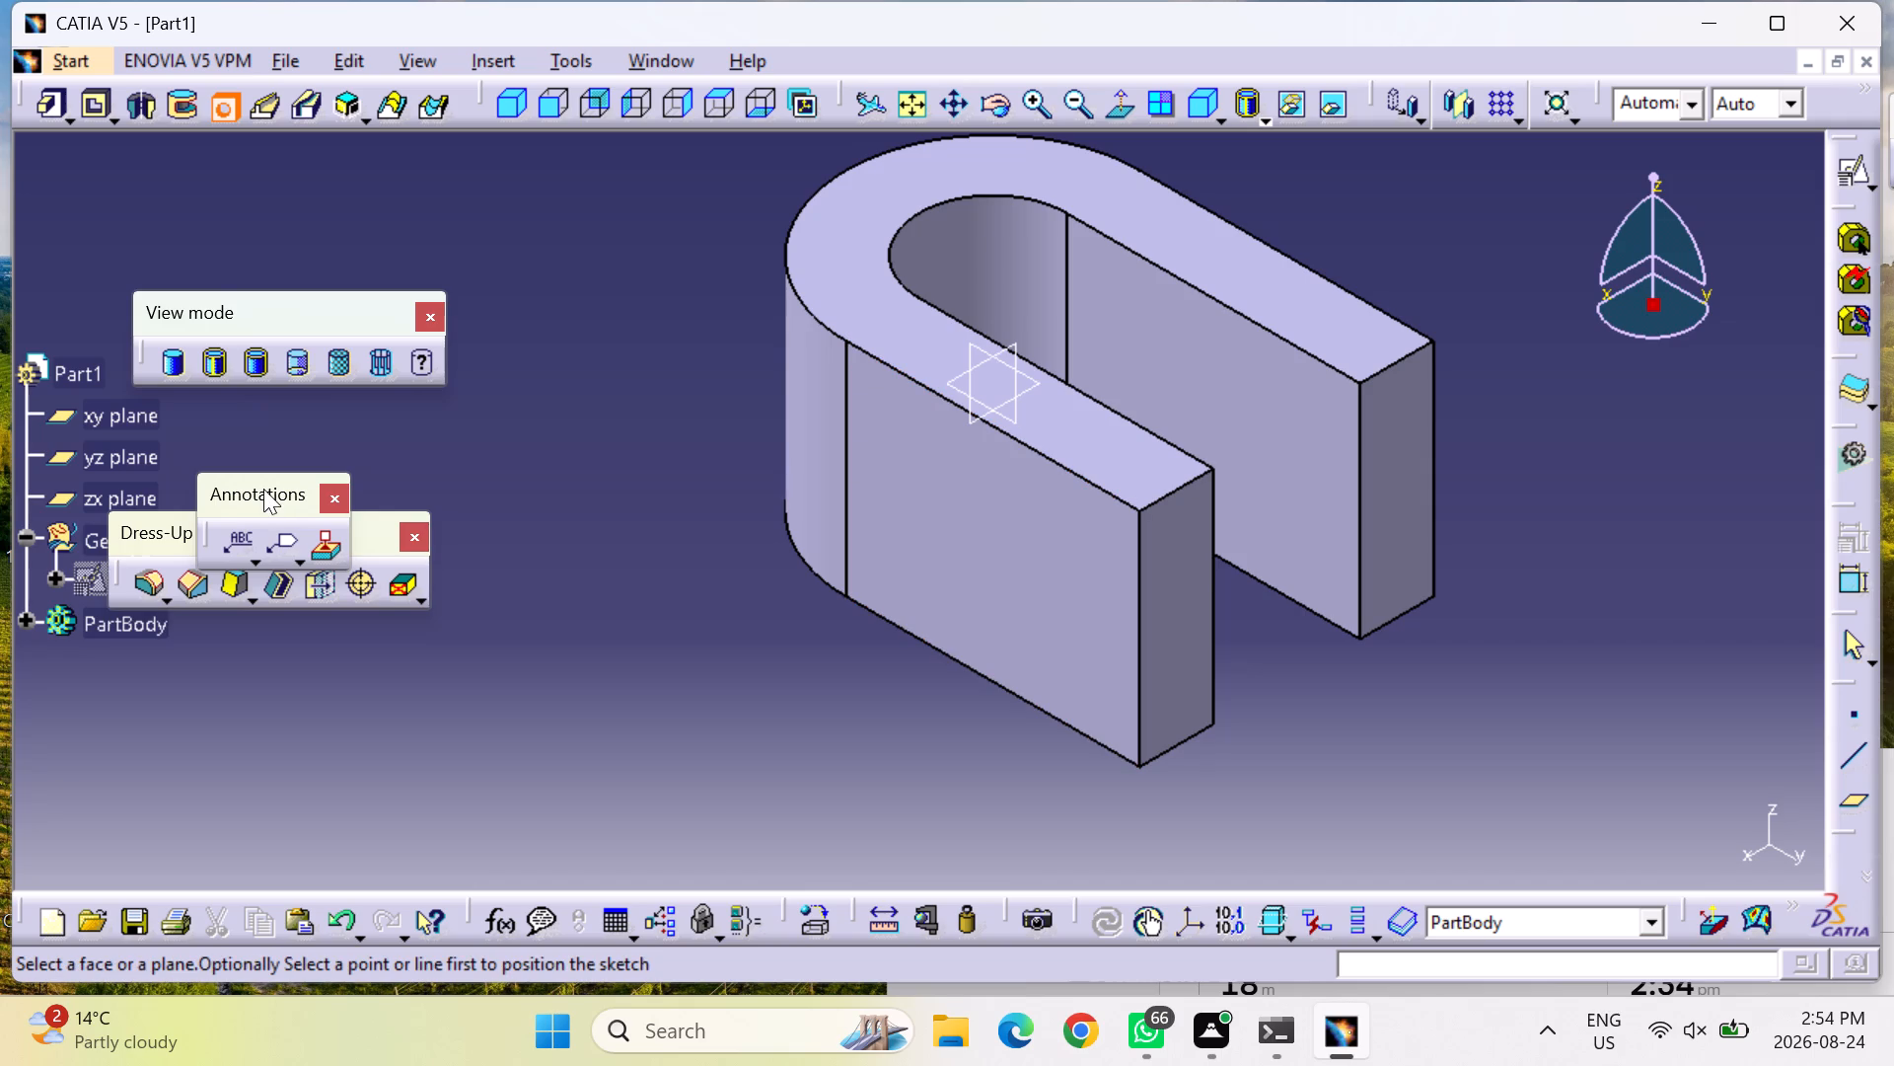
{"action": "left_click_drag", "start_coordinate": [263, 489], "coordinate": [151, 275]}
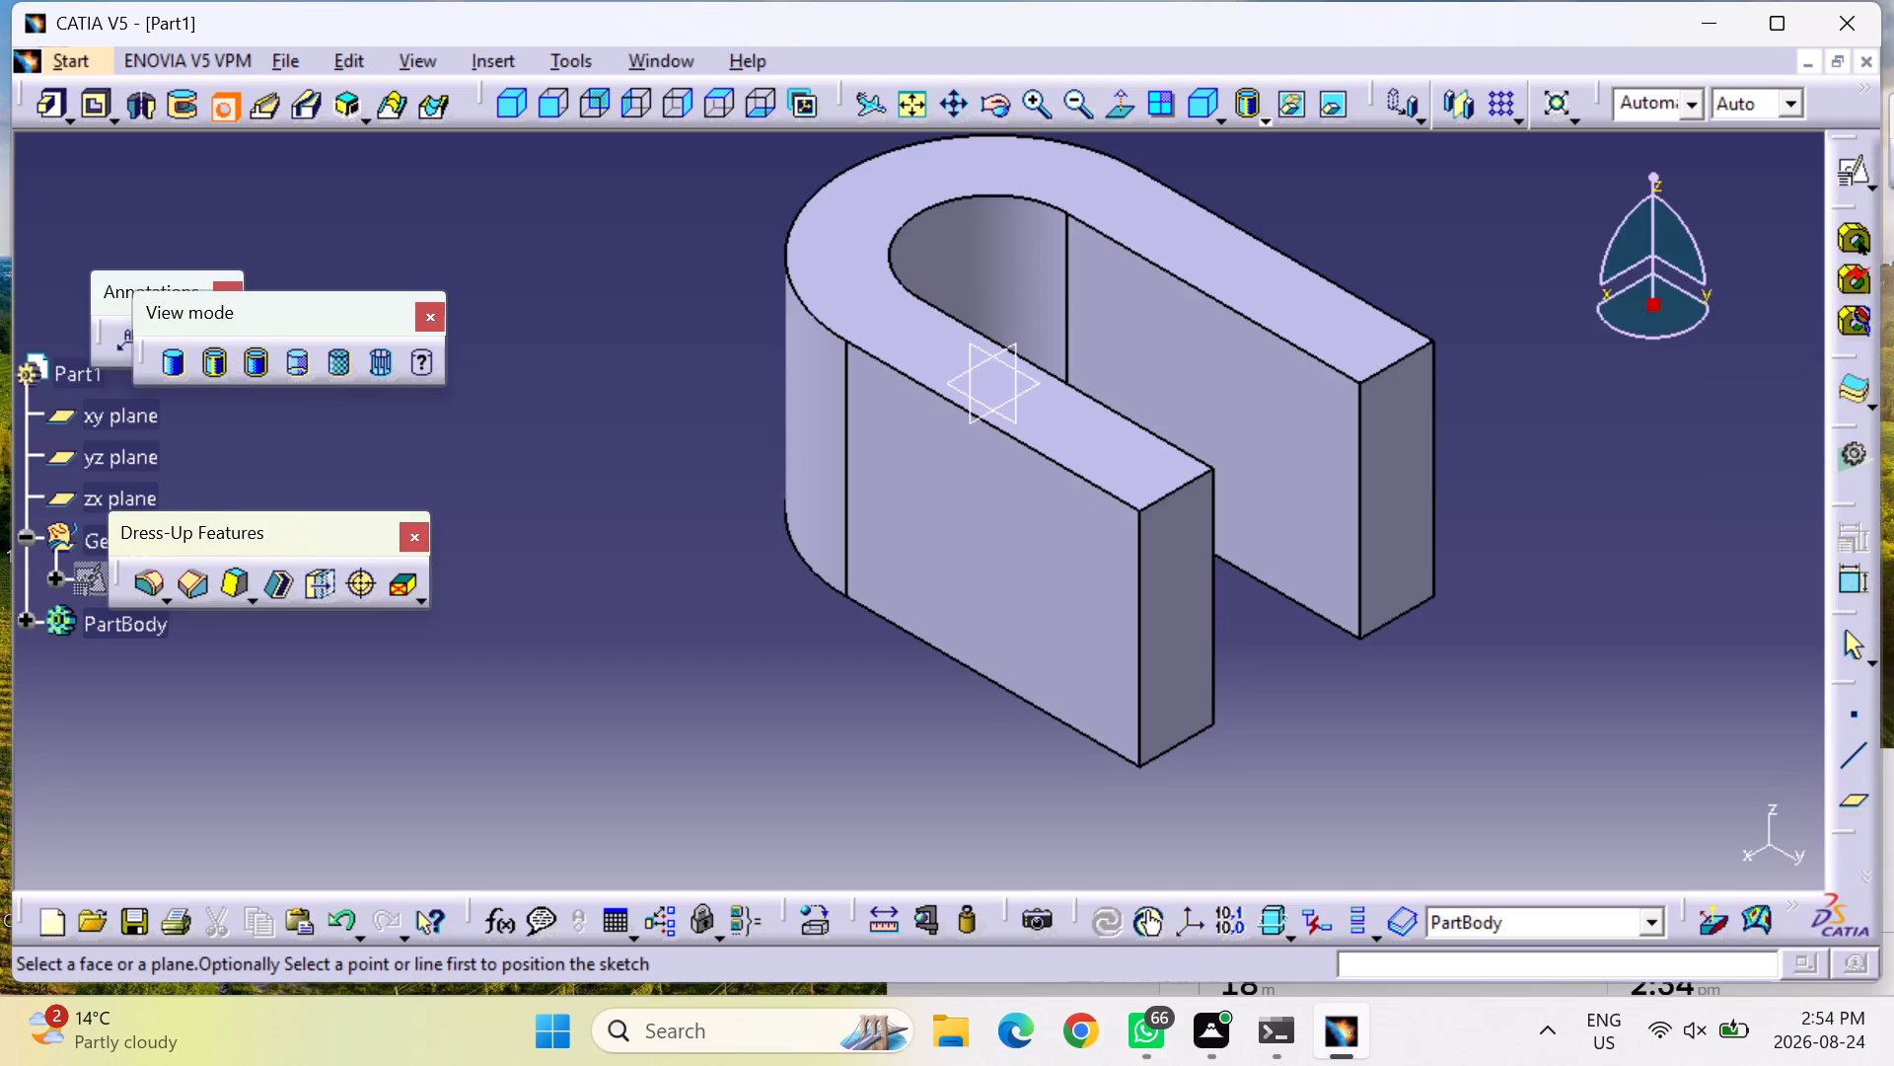
{"action": "left_click_drag", "start_coordinate": [250, 540], "coordinate": [246, 463]}
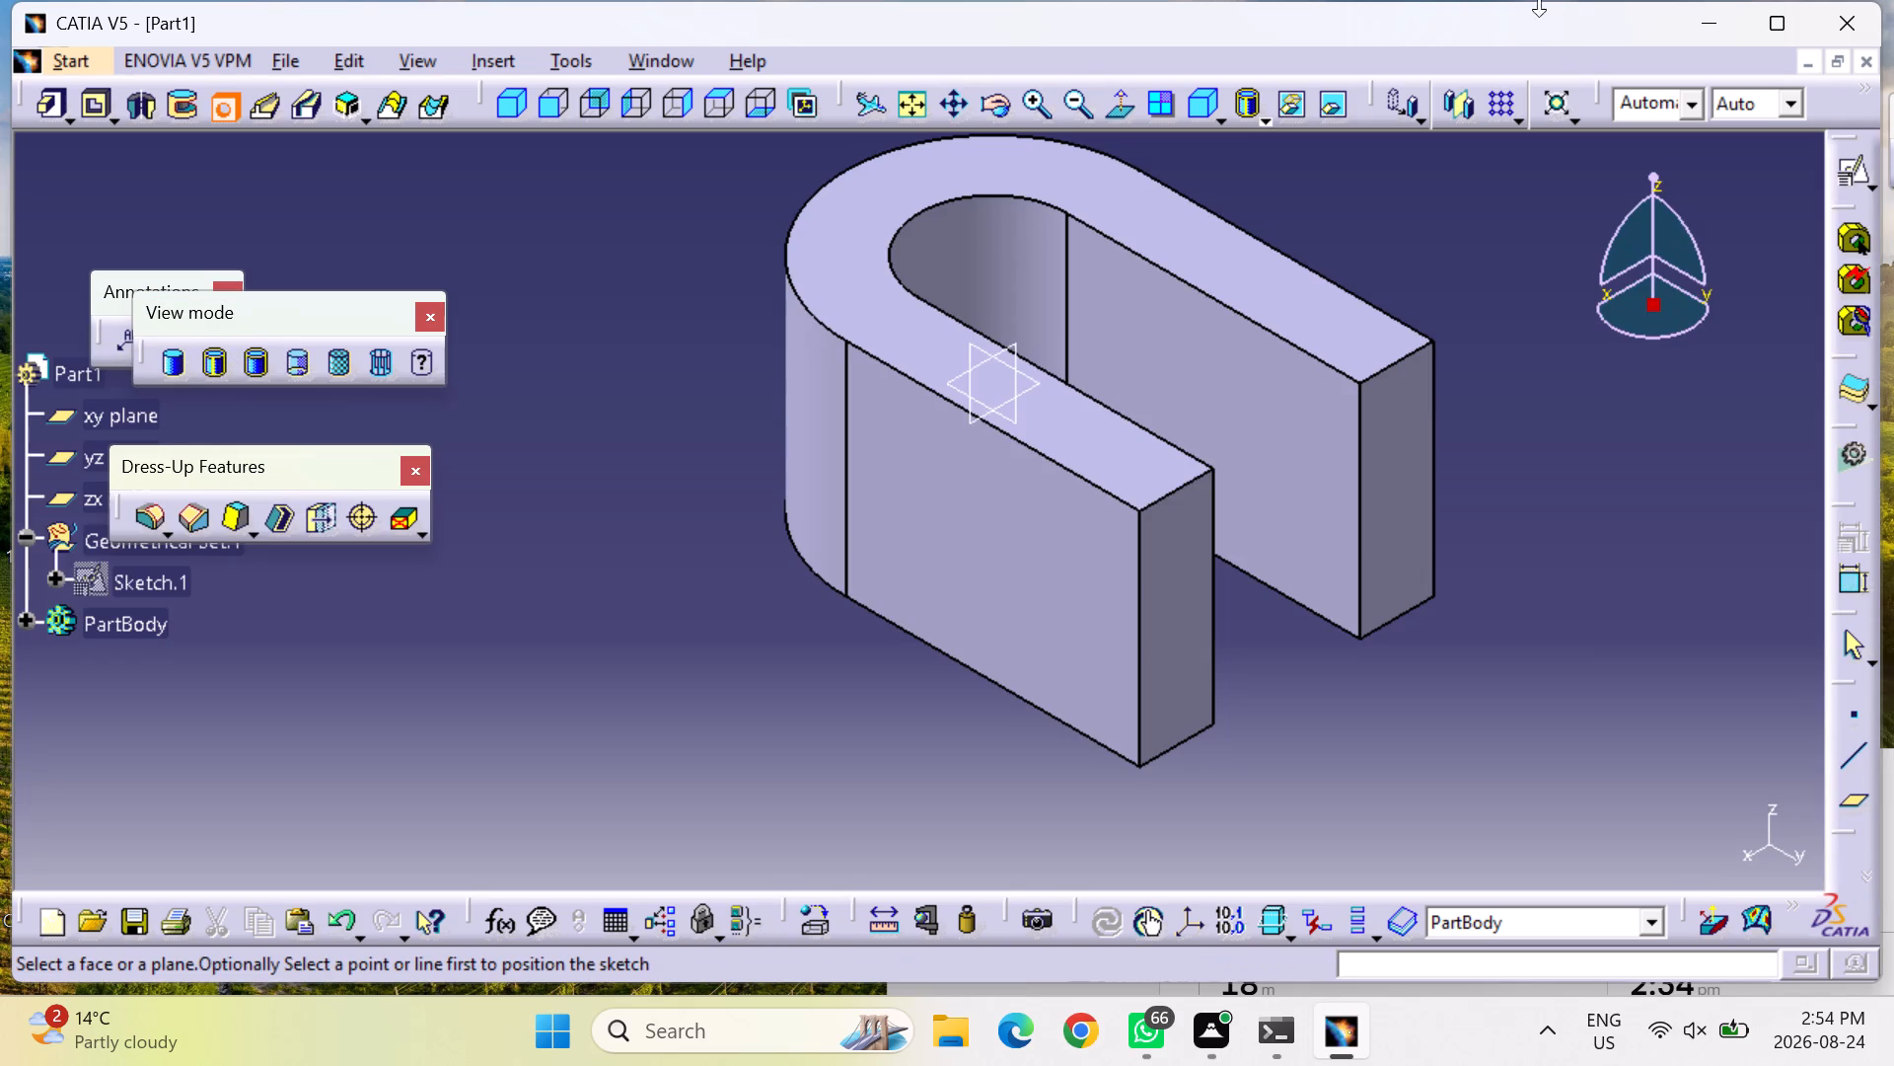
{"action": "left_click", "coordinate": [222, 103]}
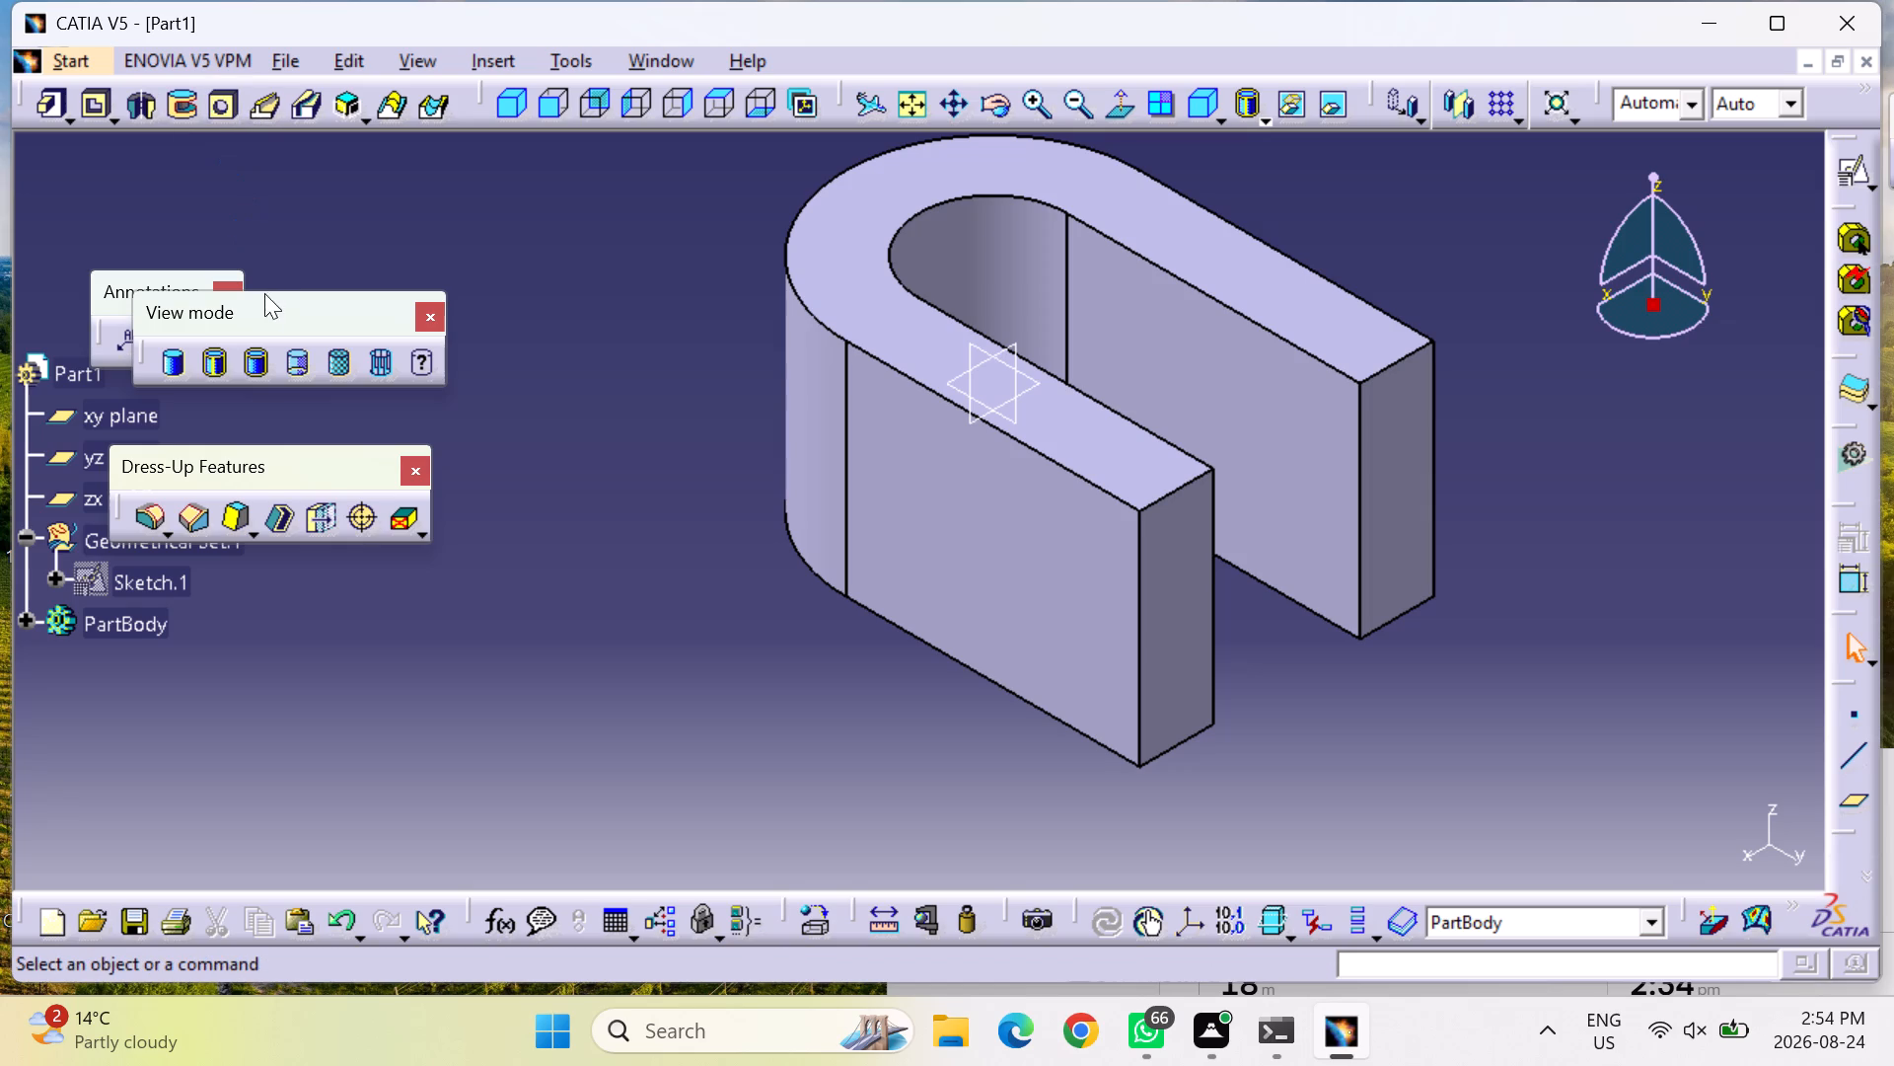
{"action": "left_click_drag", "start_coordinate": [264, 308], "coordinate": [234, 243]}
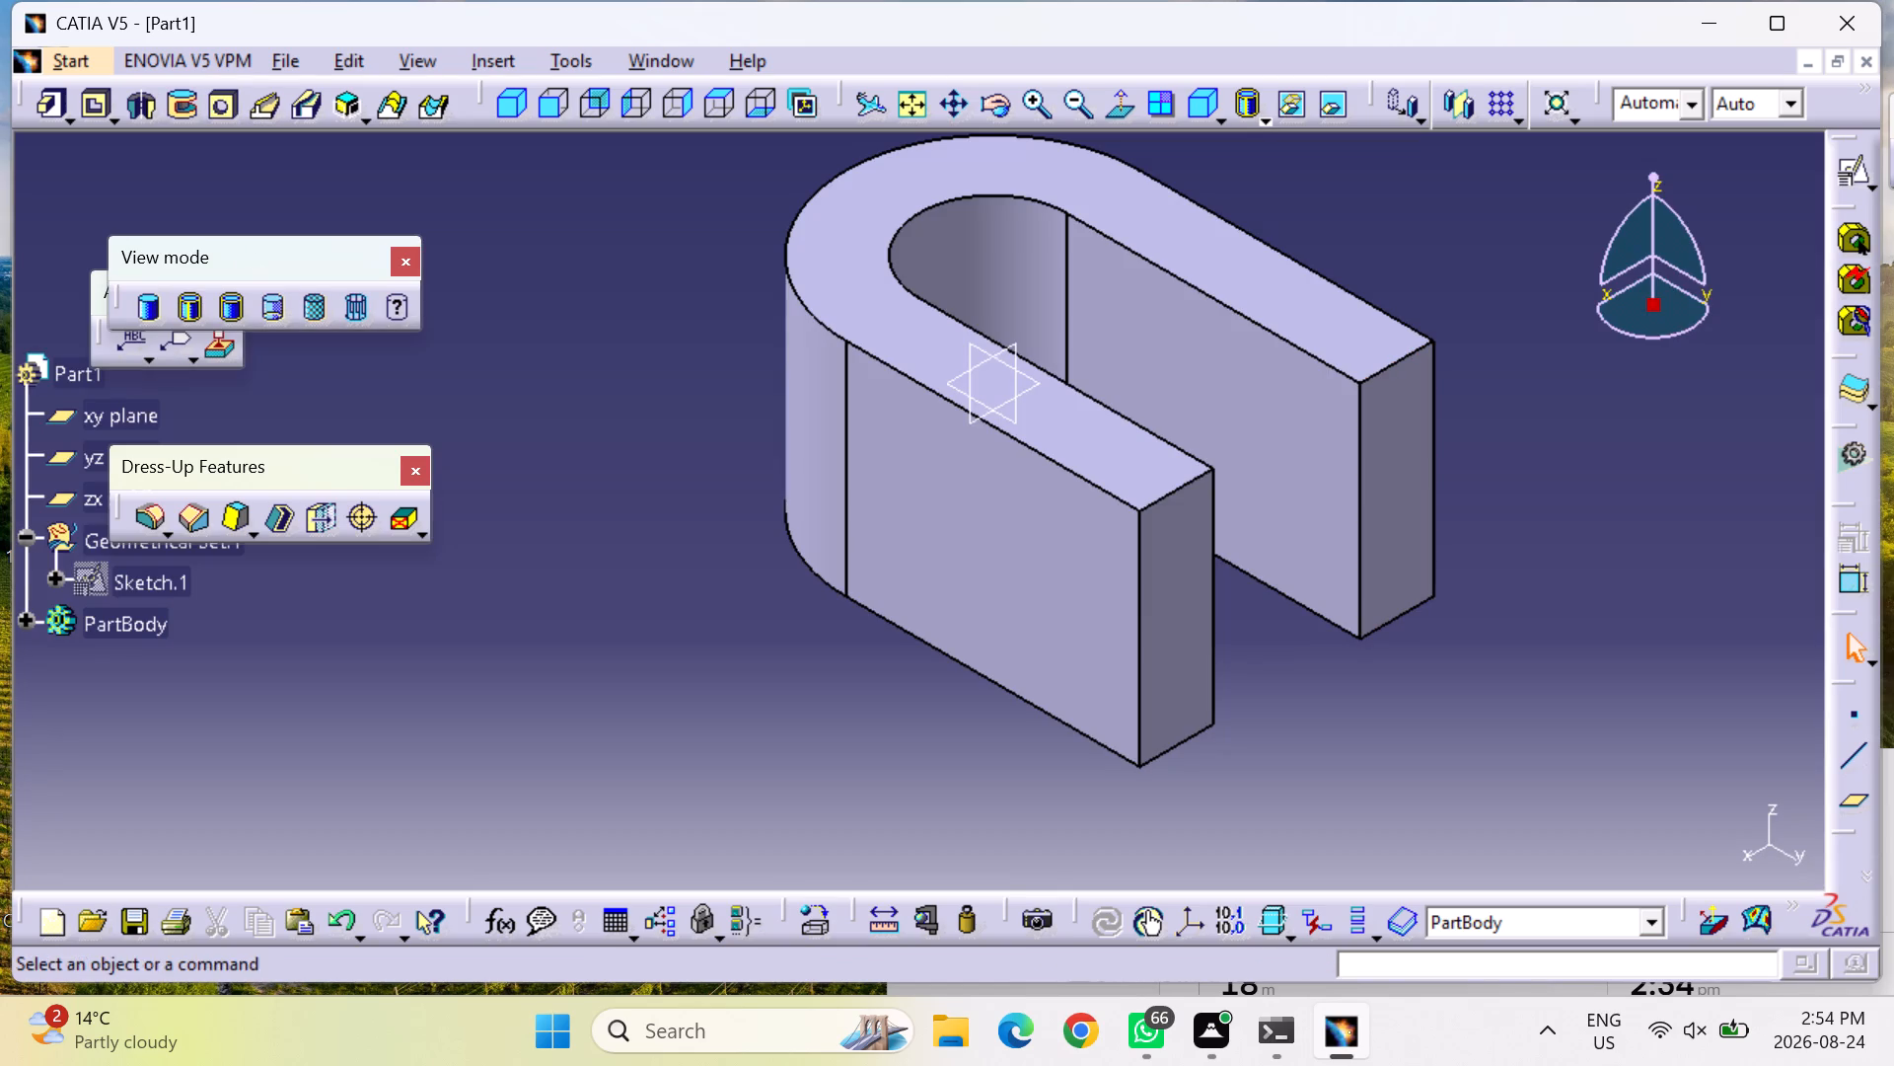
Start a hole on the outer flat side face and make it counterbored, with counterbore diameter 24 mm and depth 9 mm.
{"action": "left_click", "coordinate": [975, 550]}
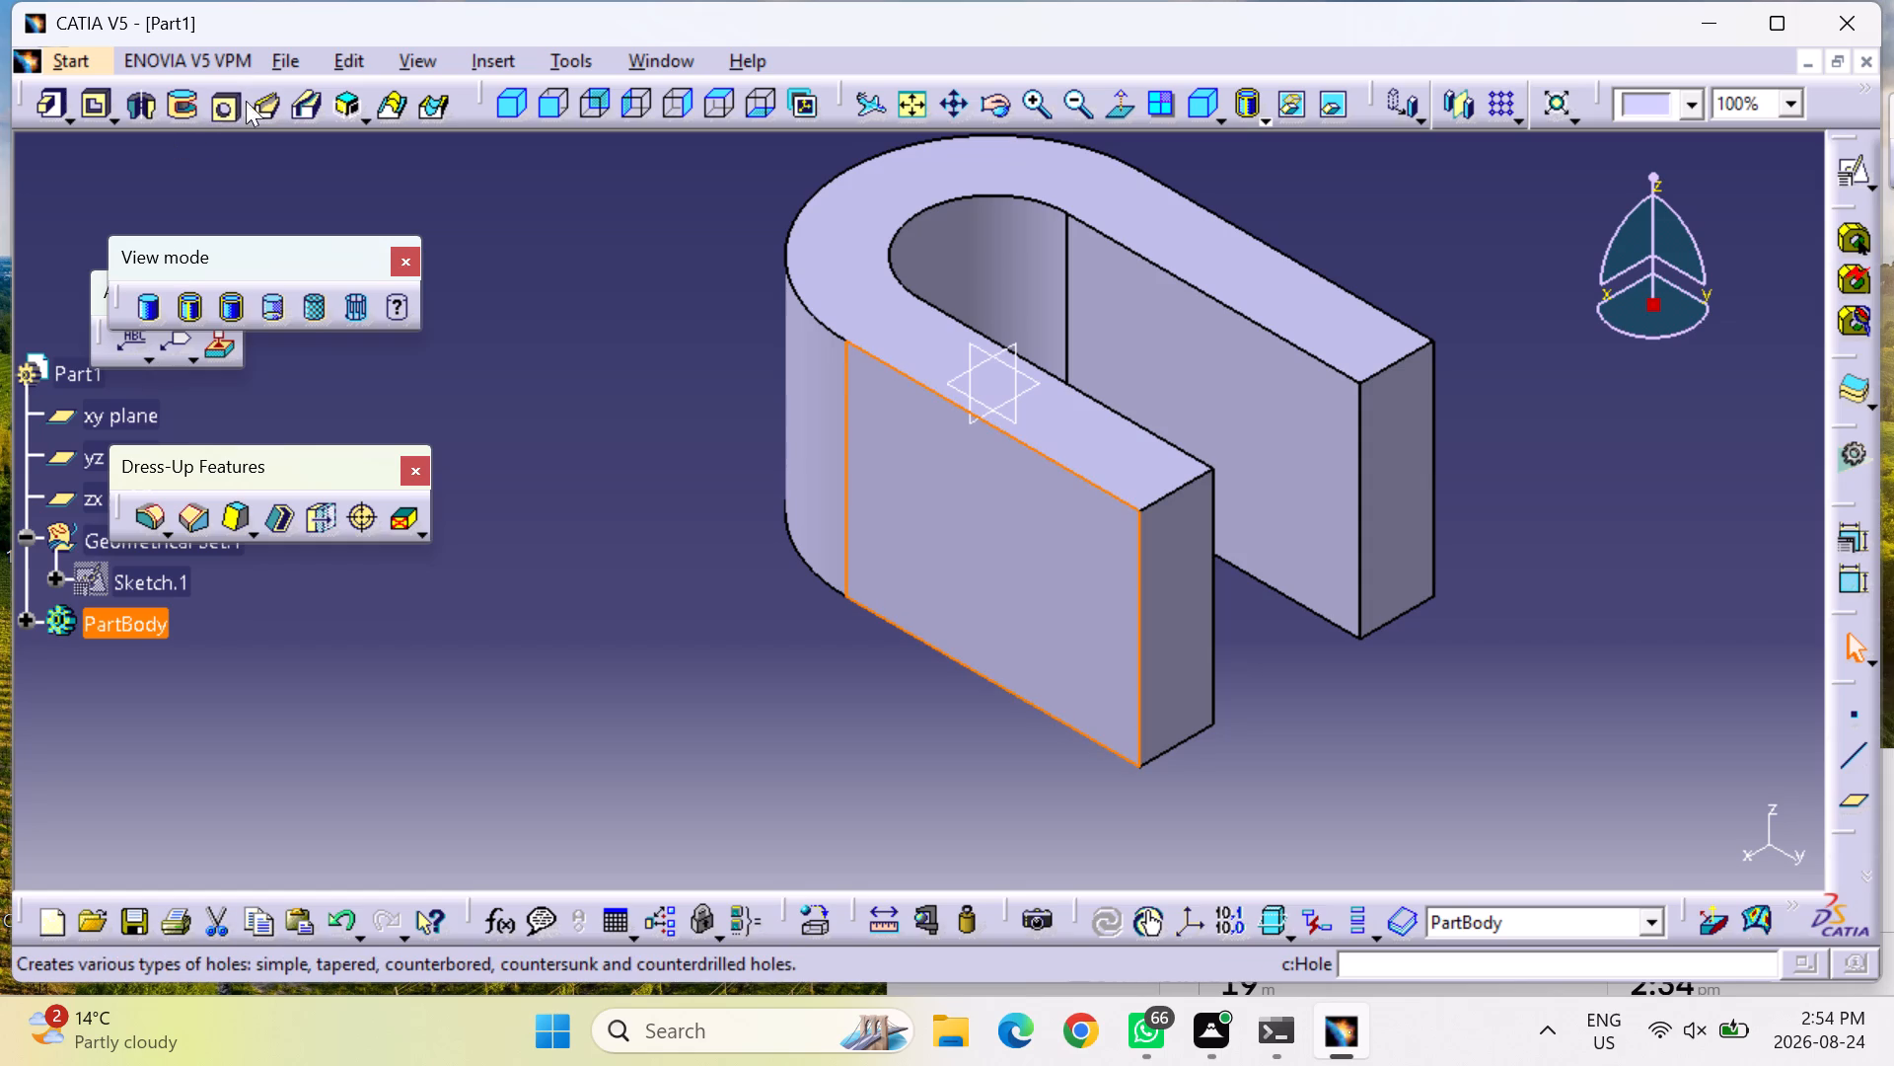
{"action": "left_click_drag", "start_coordinate": [221, 104], "coordinate": [219, 114]}
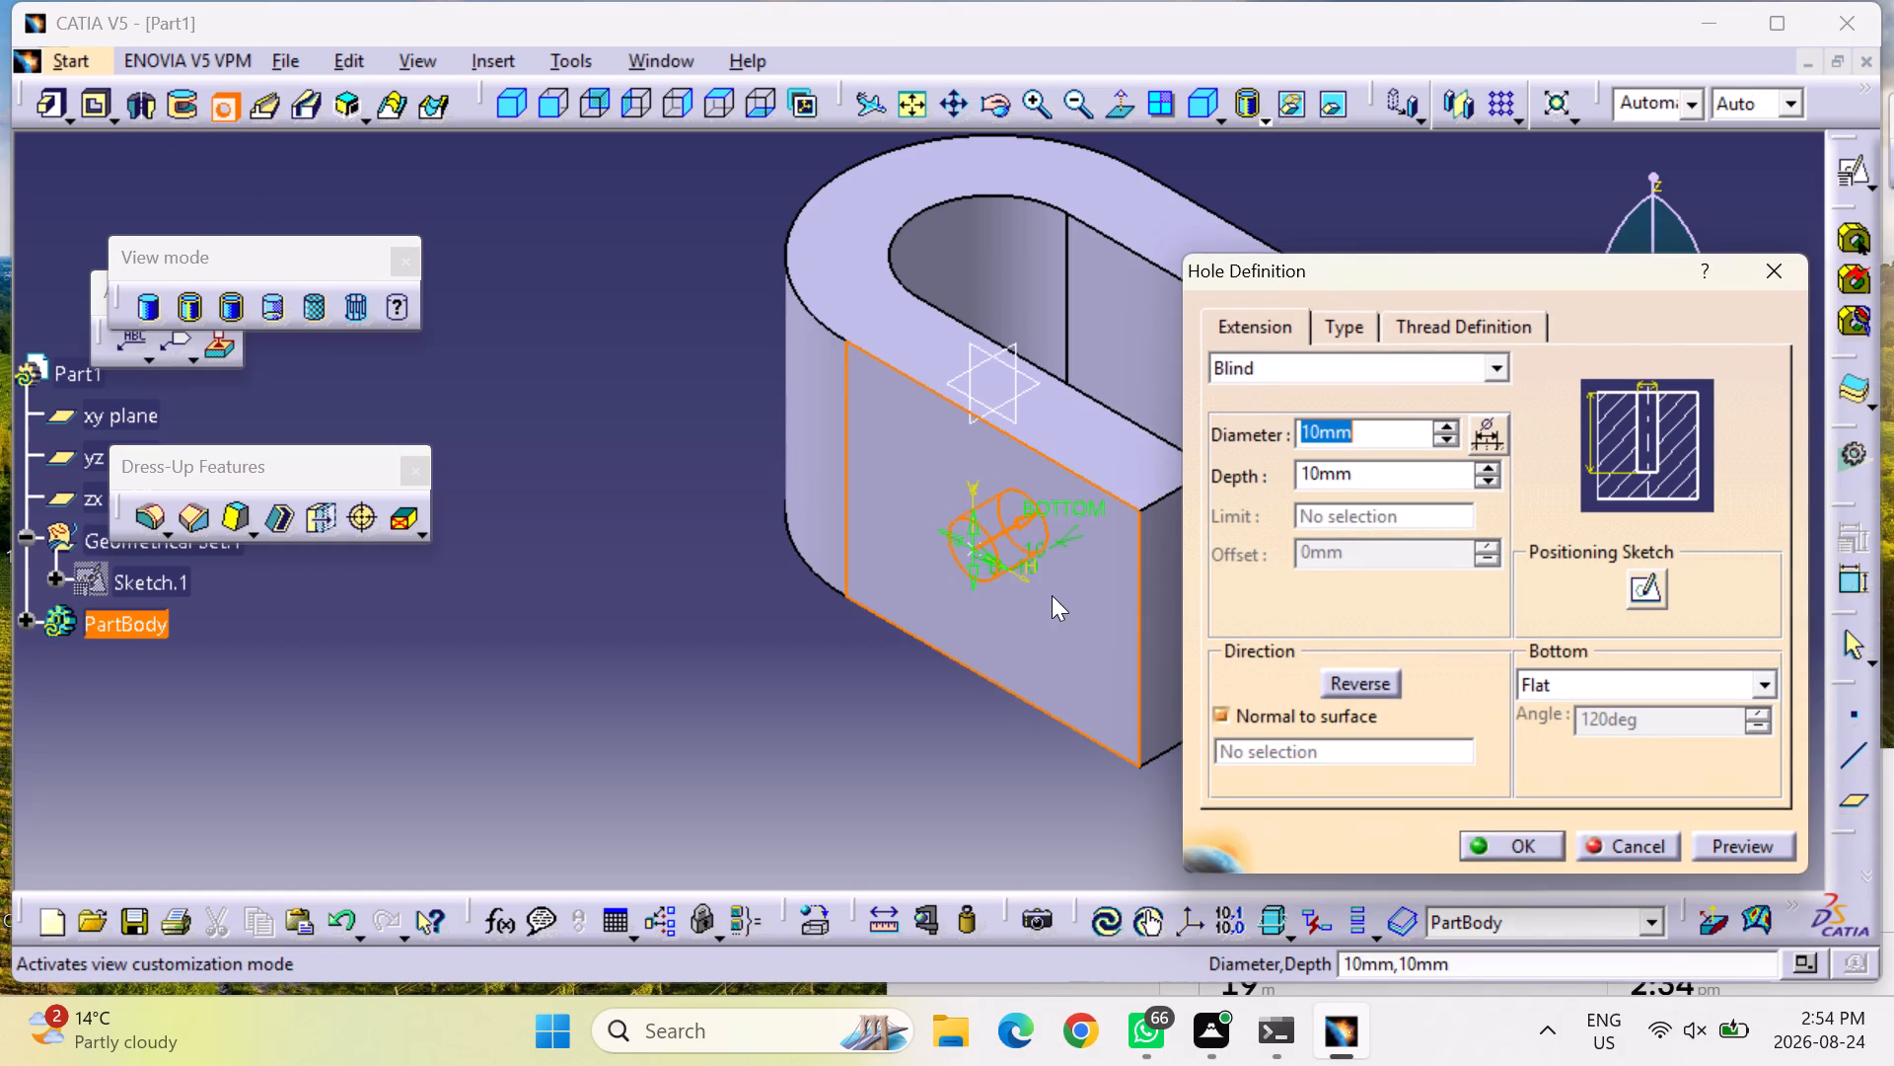
{"action": "left_click", "coordinate": [1354, 326]}
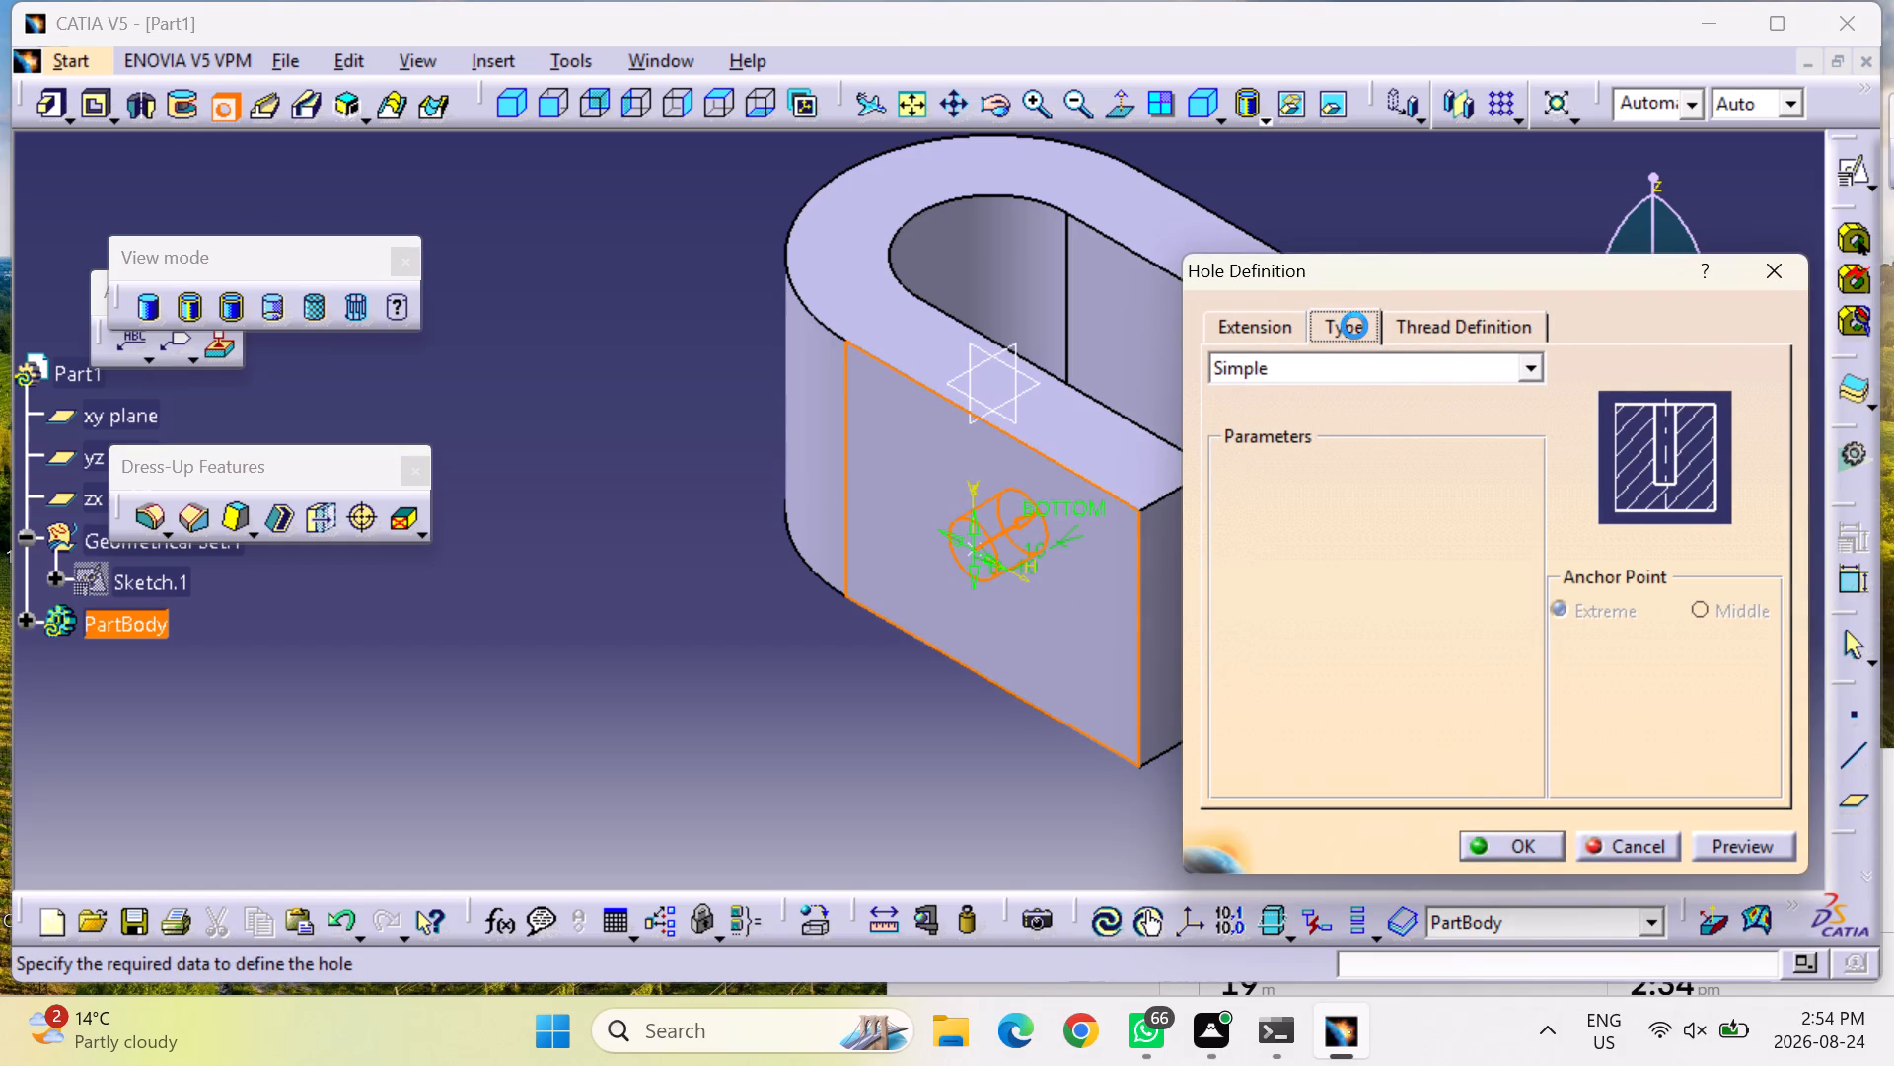
{"action": "left_click", "coordinate": [1414, 363]}
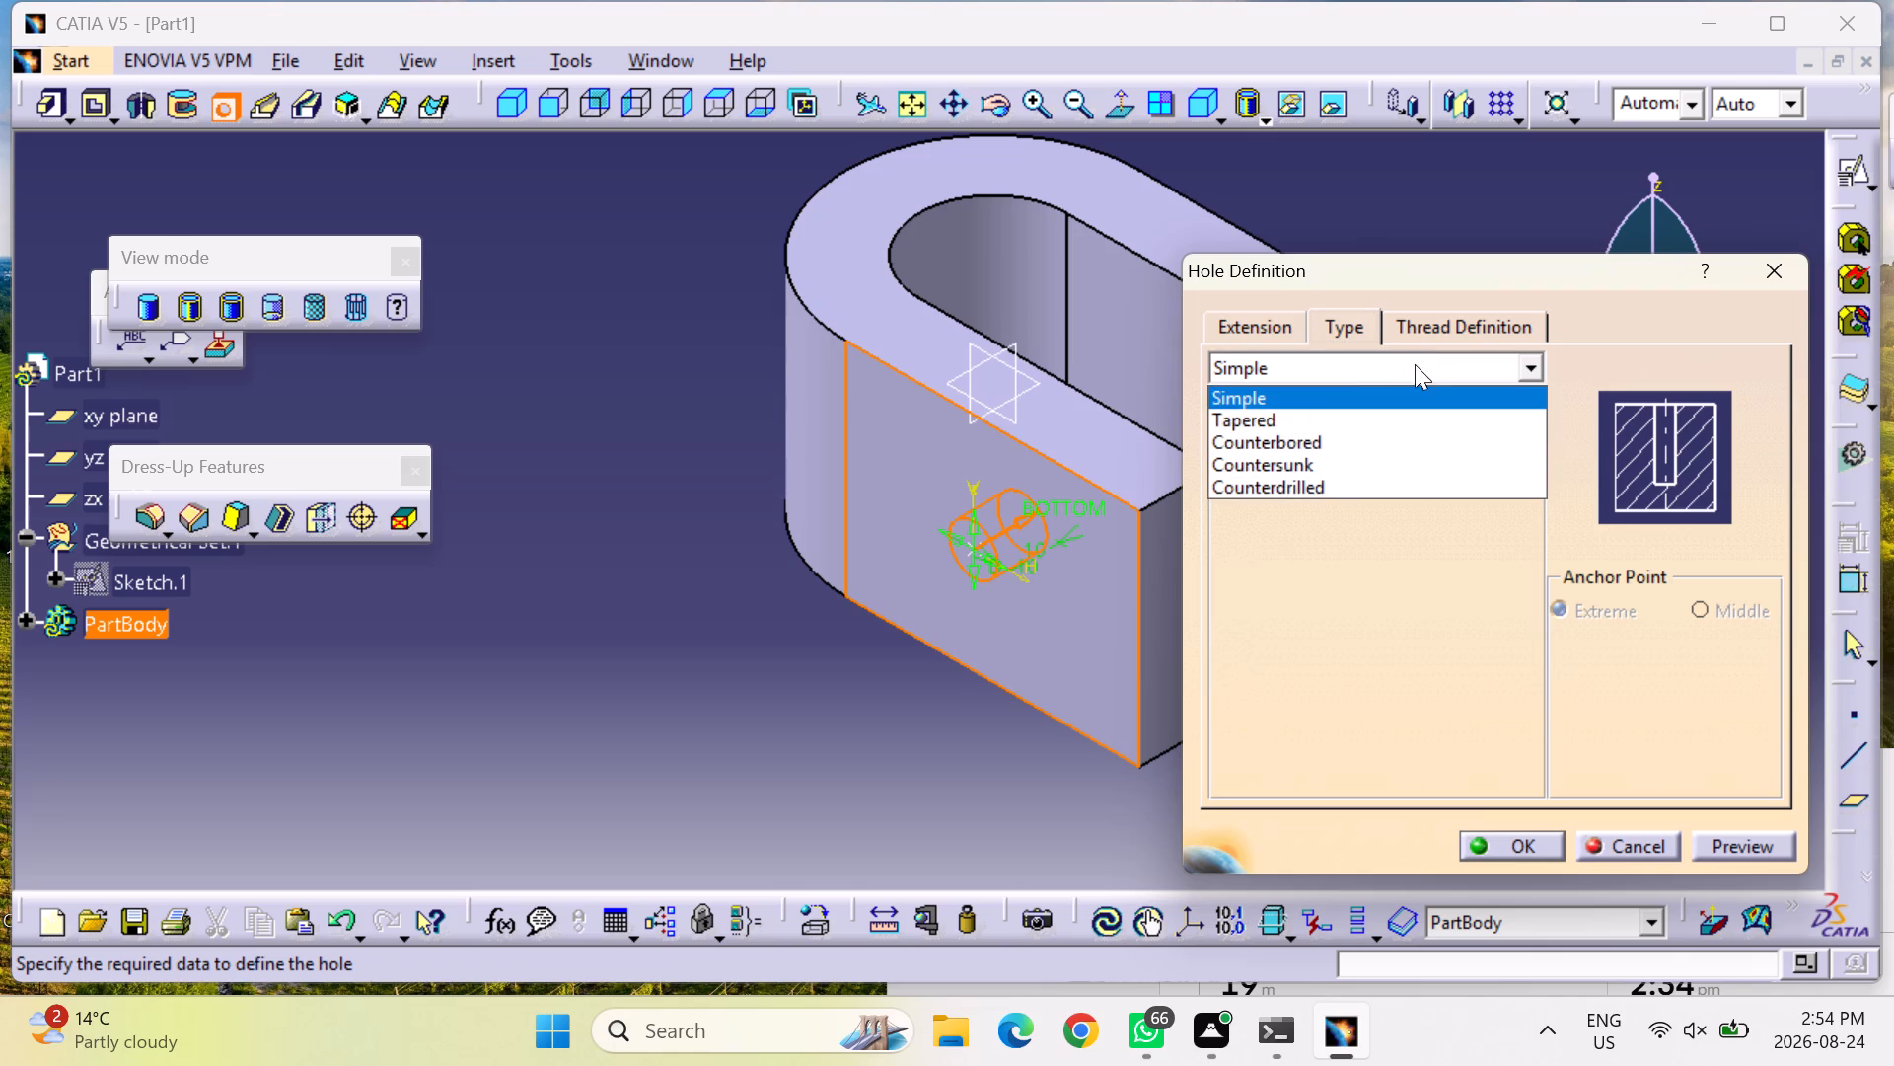
{"action": "left_click", "coordinate": [1318, 421]}
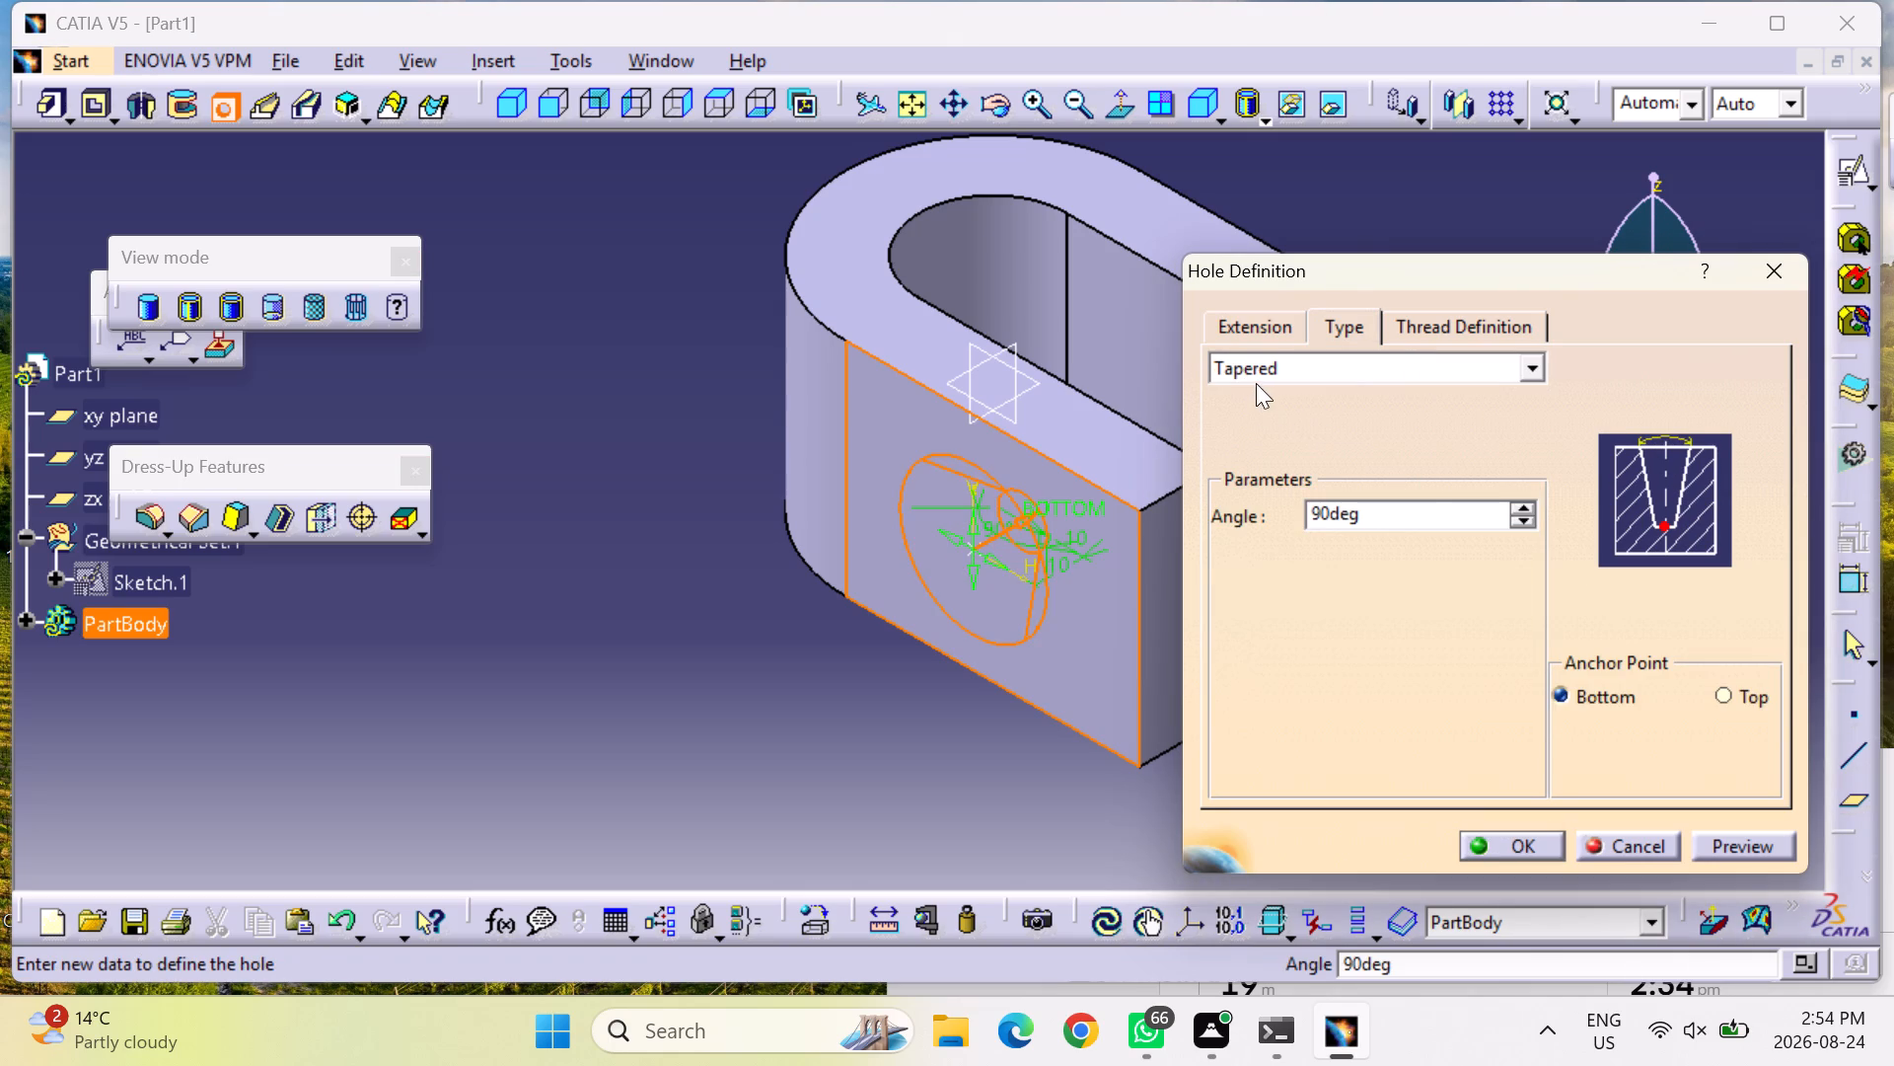
{"action": "left_click", "coordinate": [1258, 379]}
{"action": "left_click", "coordinate": [1280, 437]}
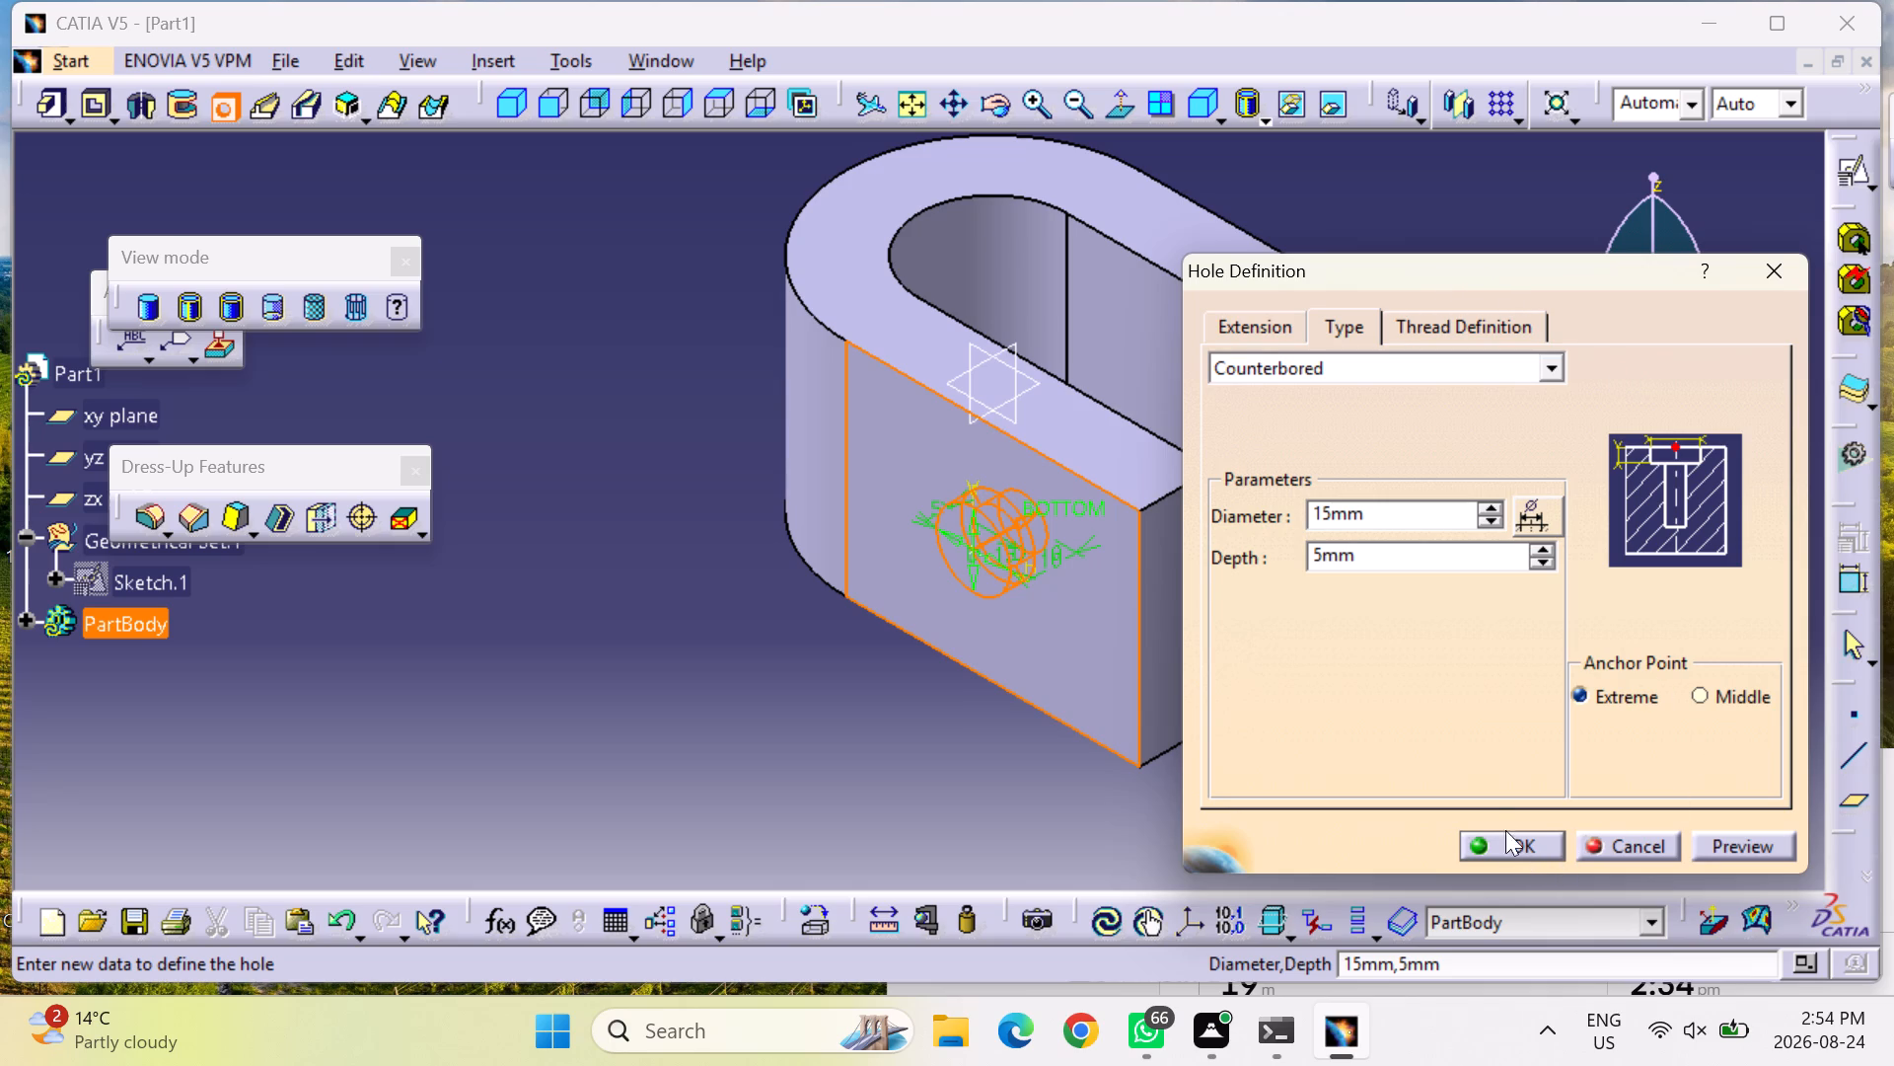
{"action": "left_click", "coordinate": [1396, 521]}
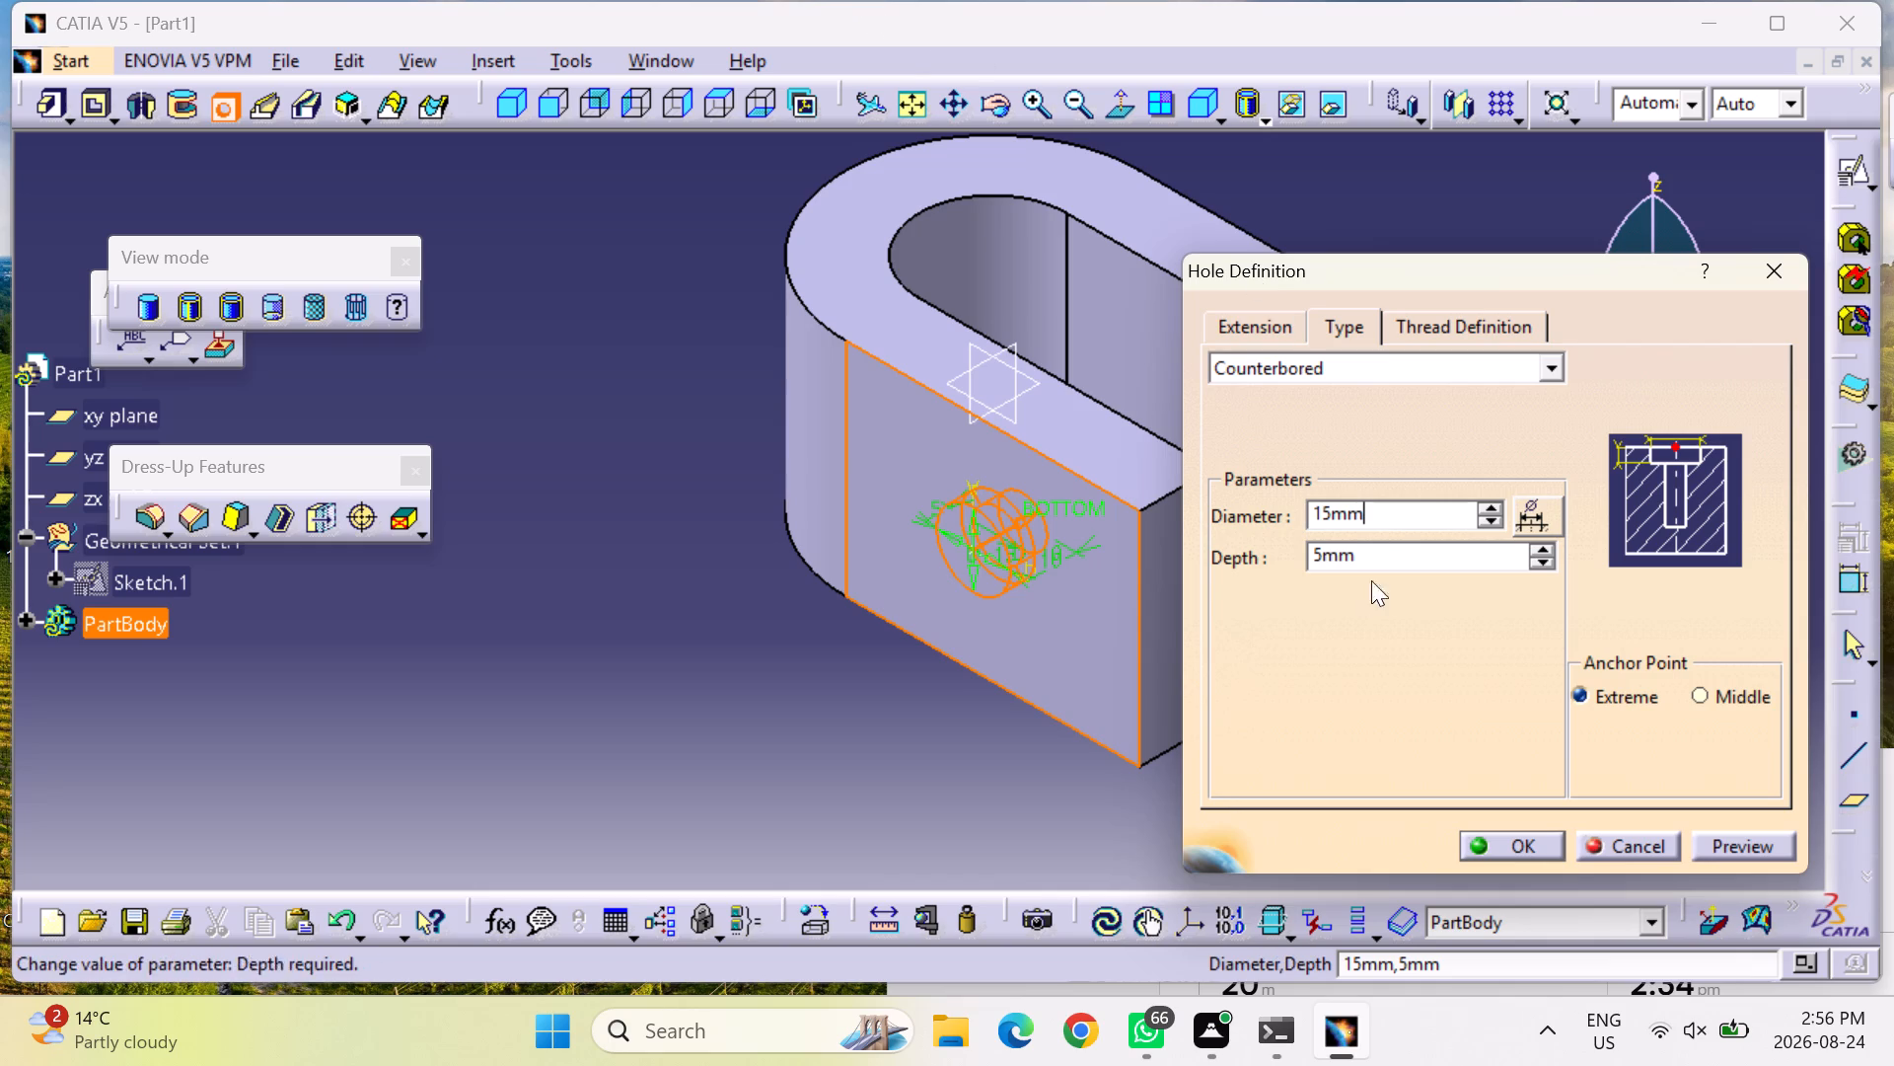
{"action": "double_click", "coordinate": [1395, 555]}
{"action": "key", "text": "9"}
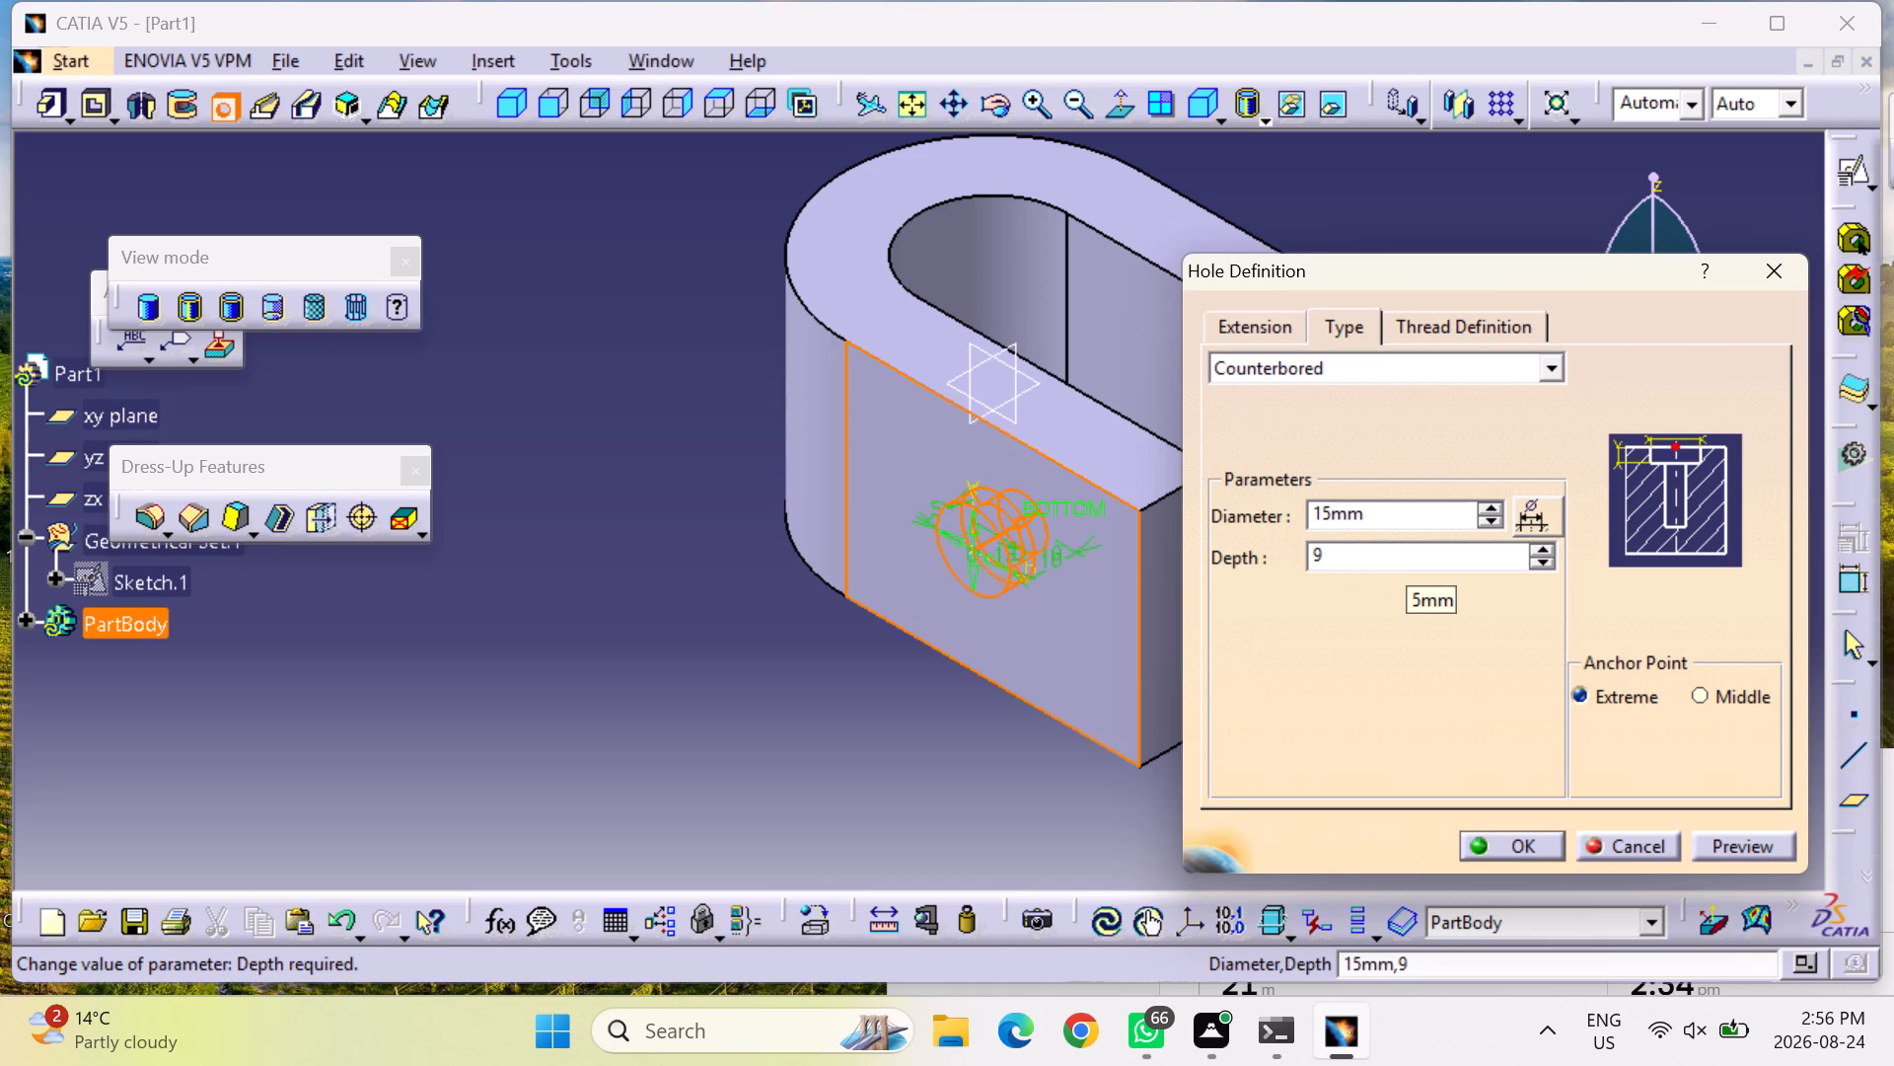
{"action": "double_click", "coordinate": [1398, 519]}
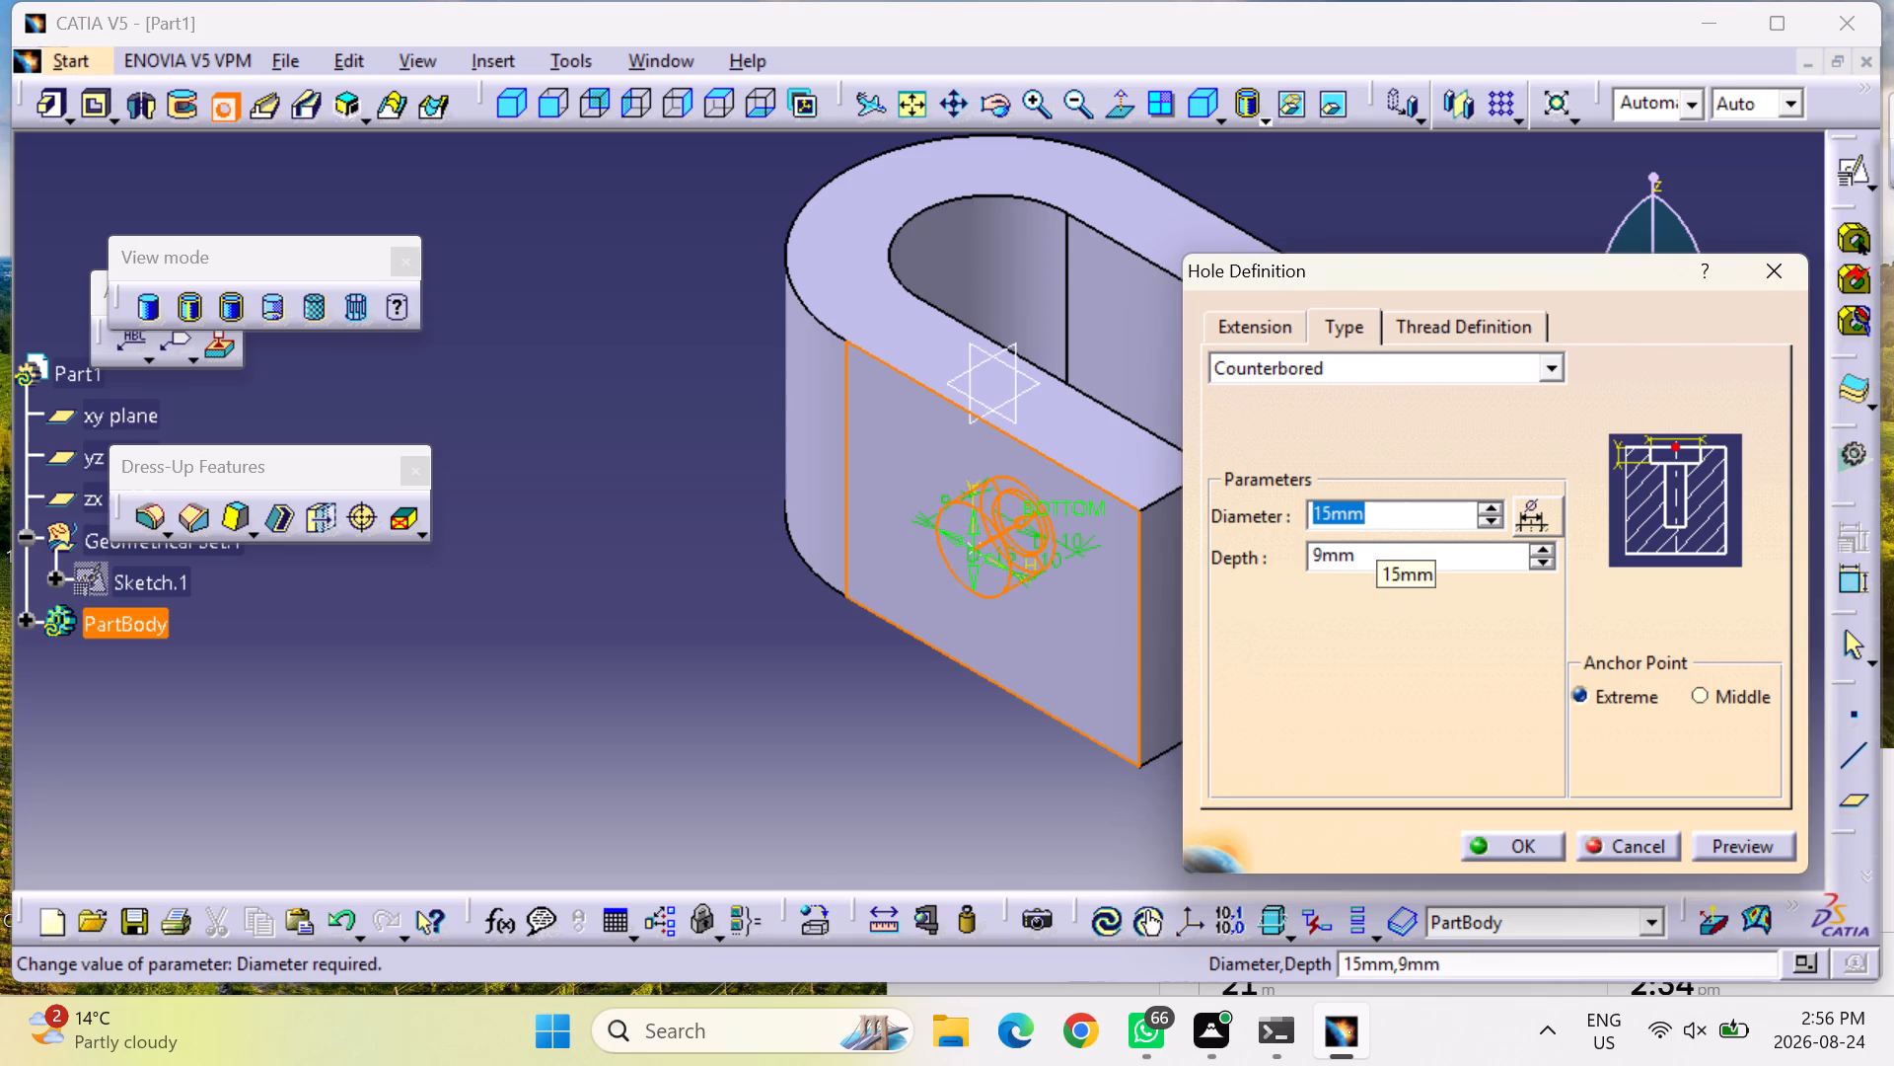
{"action": "type", "text": "24"}
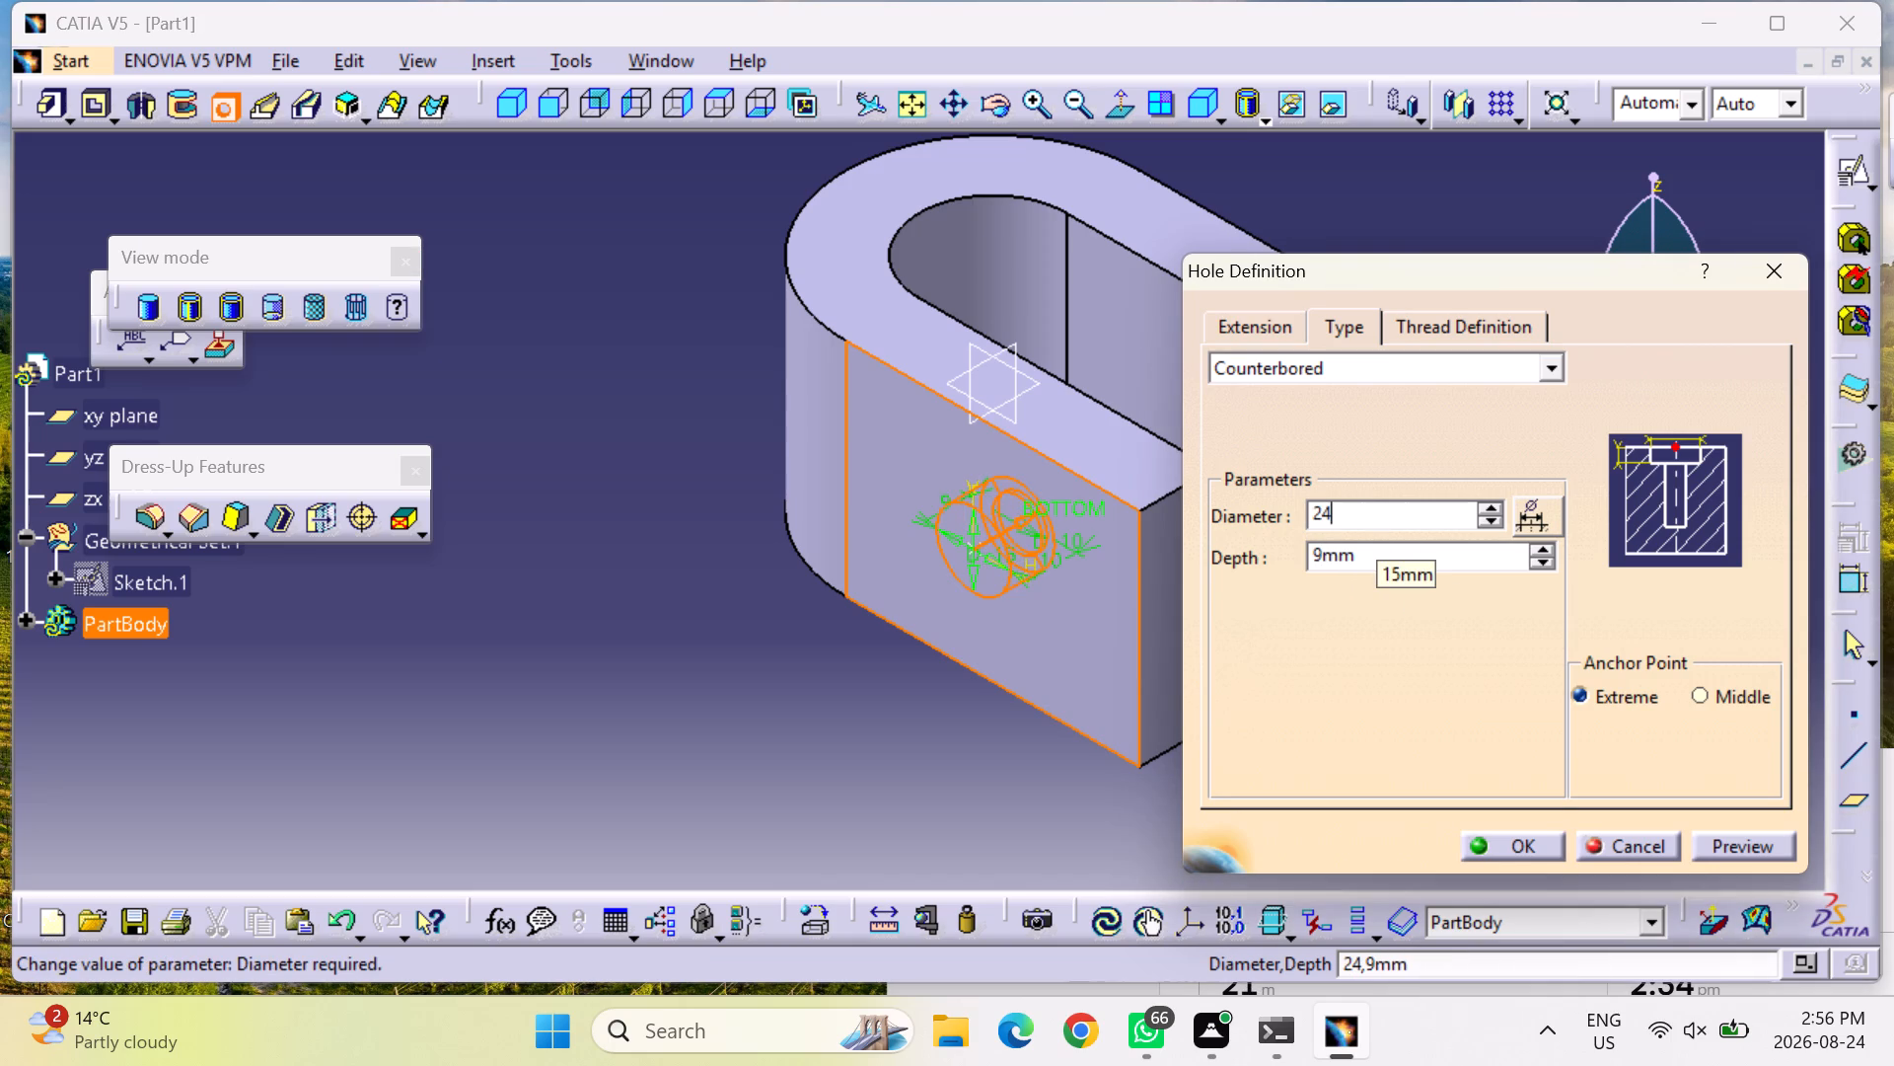
Set the blind hole's diameter to 12 mm and depth to 21 mm, preview it and create the hole.
{"action": "left_click", "coordinate": [1260, 328]}
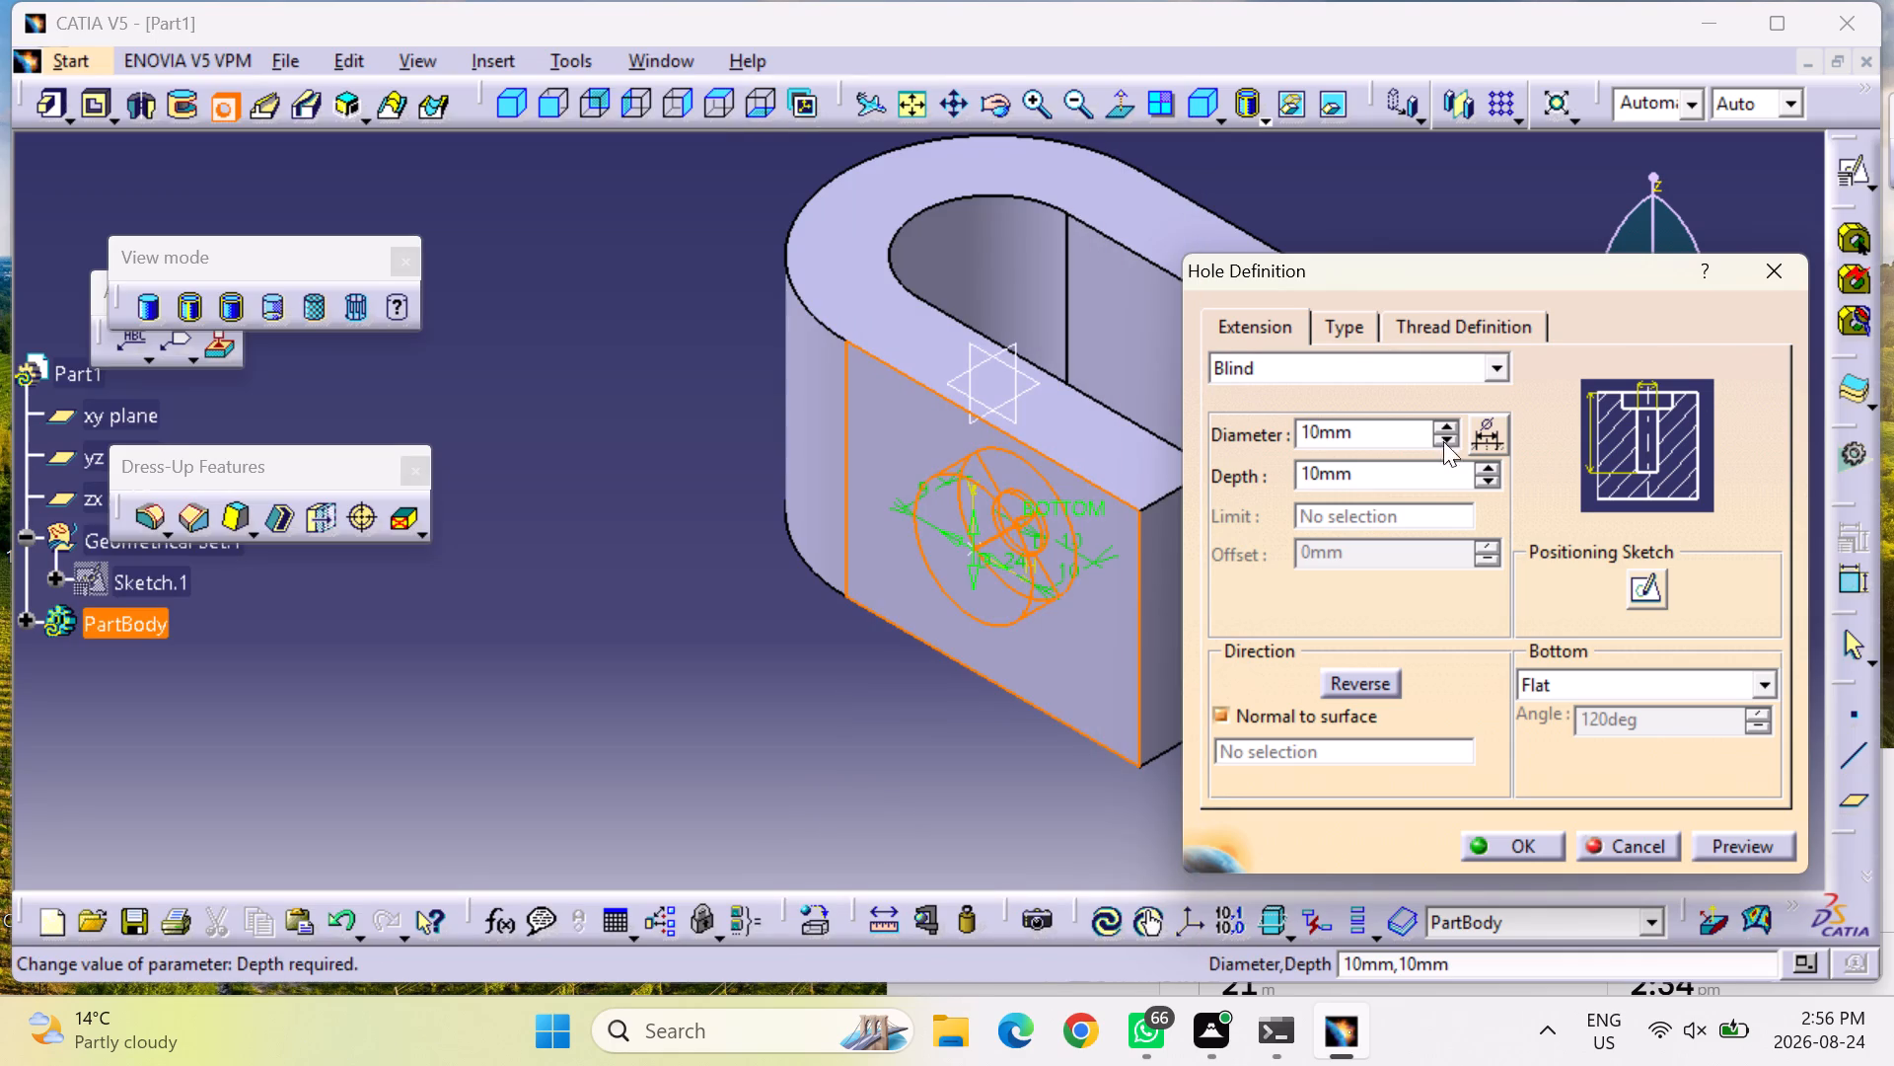
{"action": "double_click", "coordinate": [1361, 436]}
{"action": "type", "text": "12"}
{"action": "double_click", "coordinate": [1383, 481]}
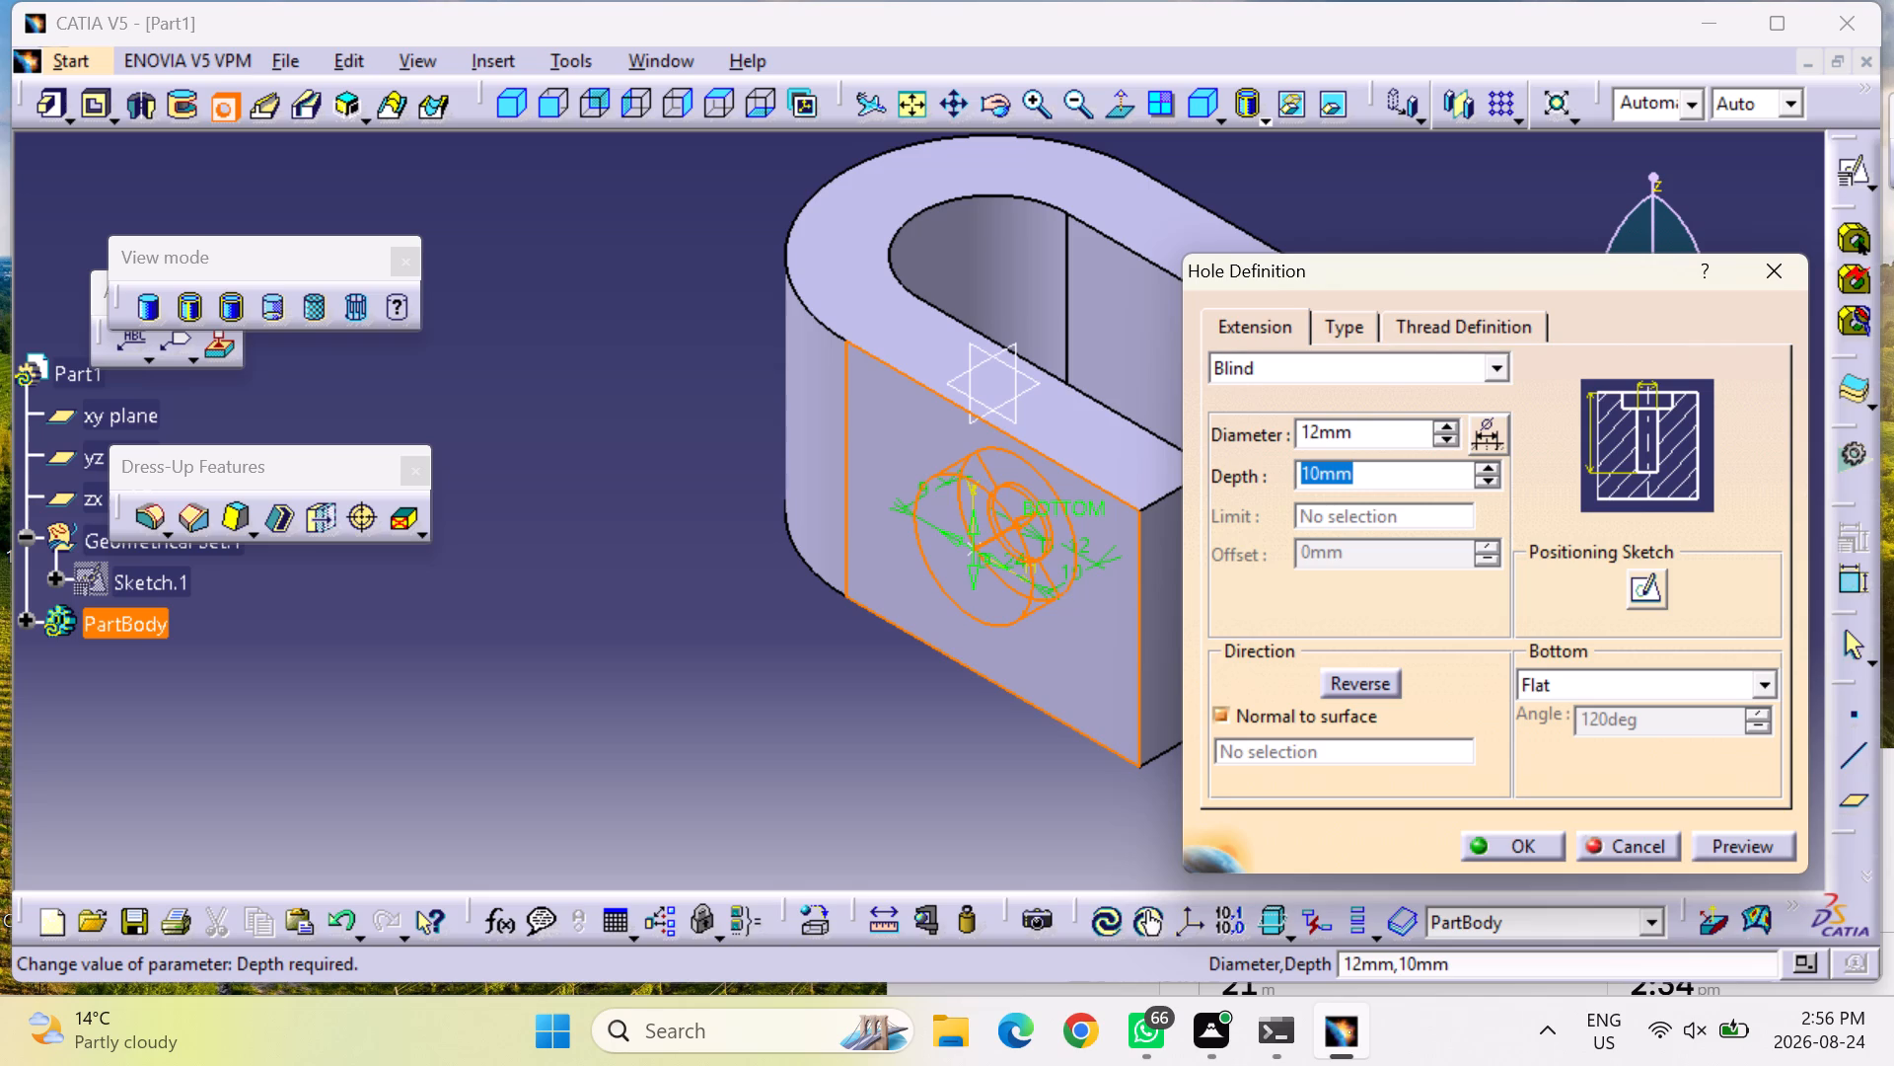
{"action": "type", "text": "21"}
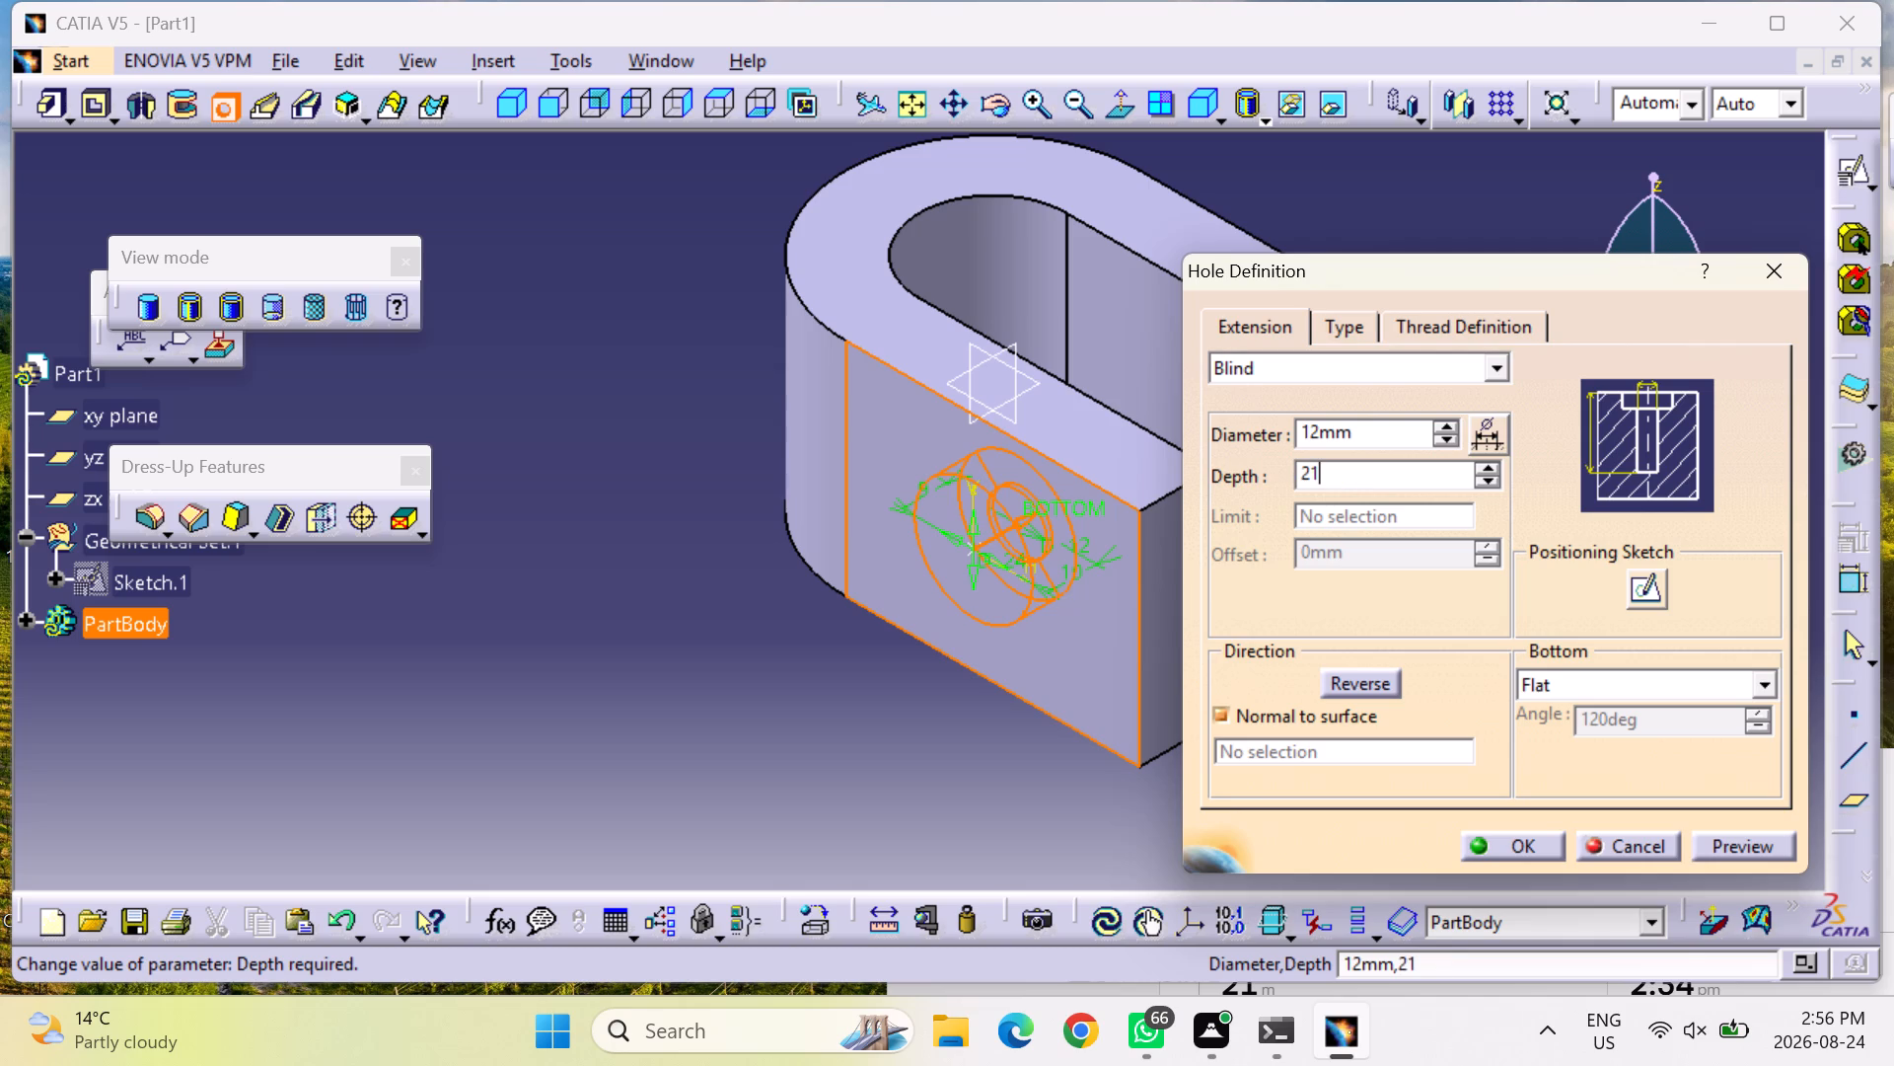
{"action": "left_click", "coordinate": [1733, 844]}
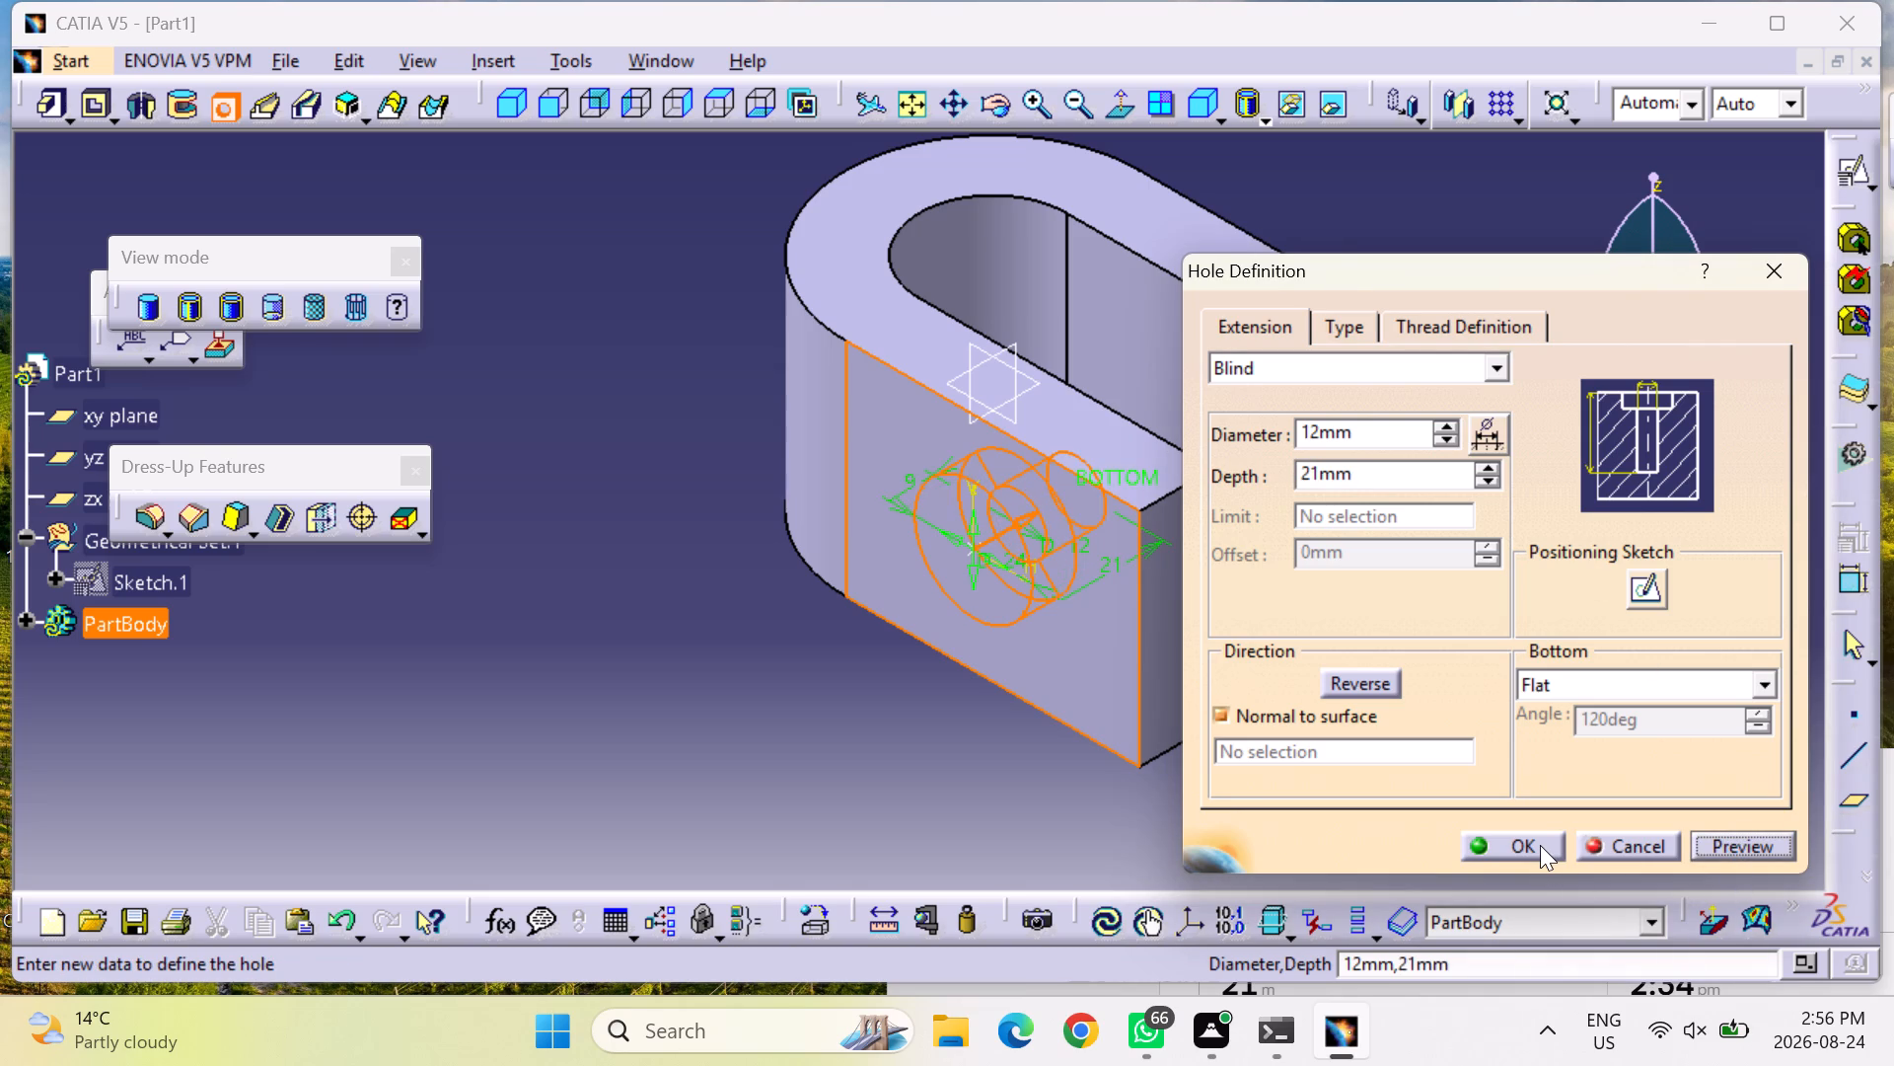
{"action": "left_click", "coordinate": [1763, 842]}
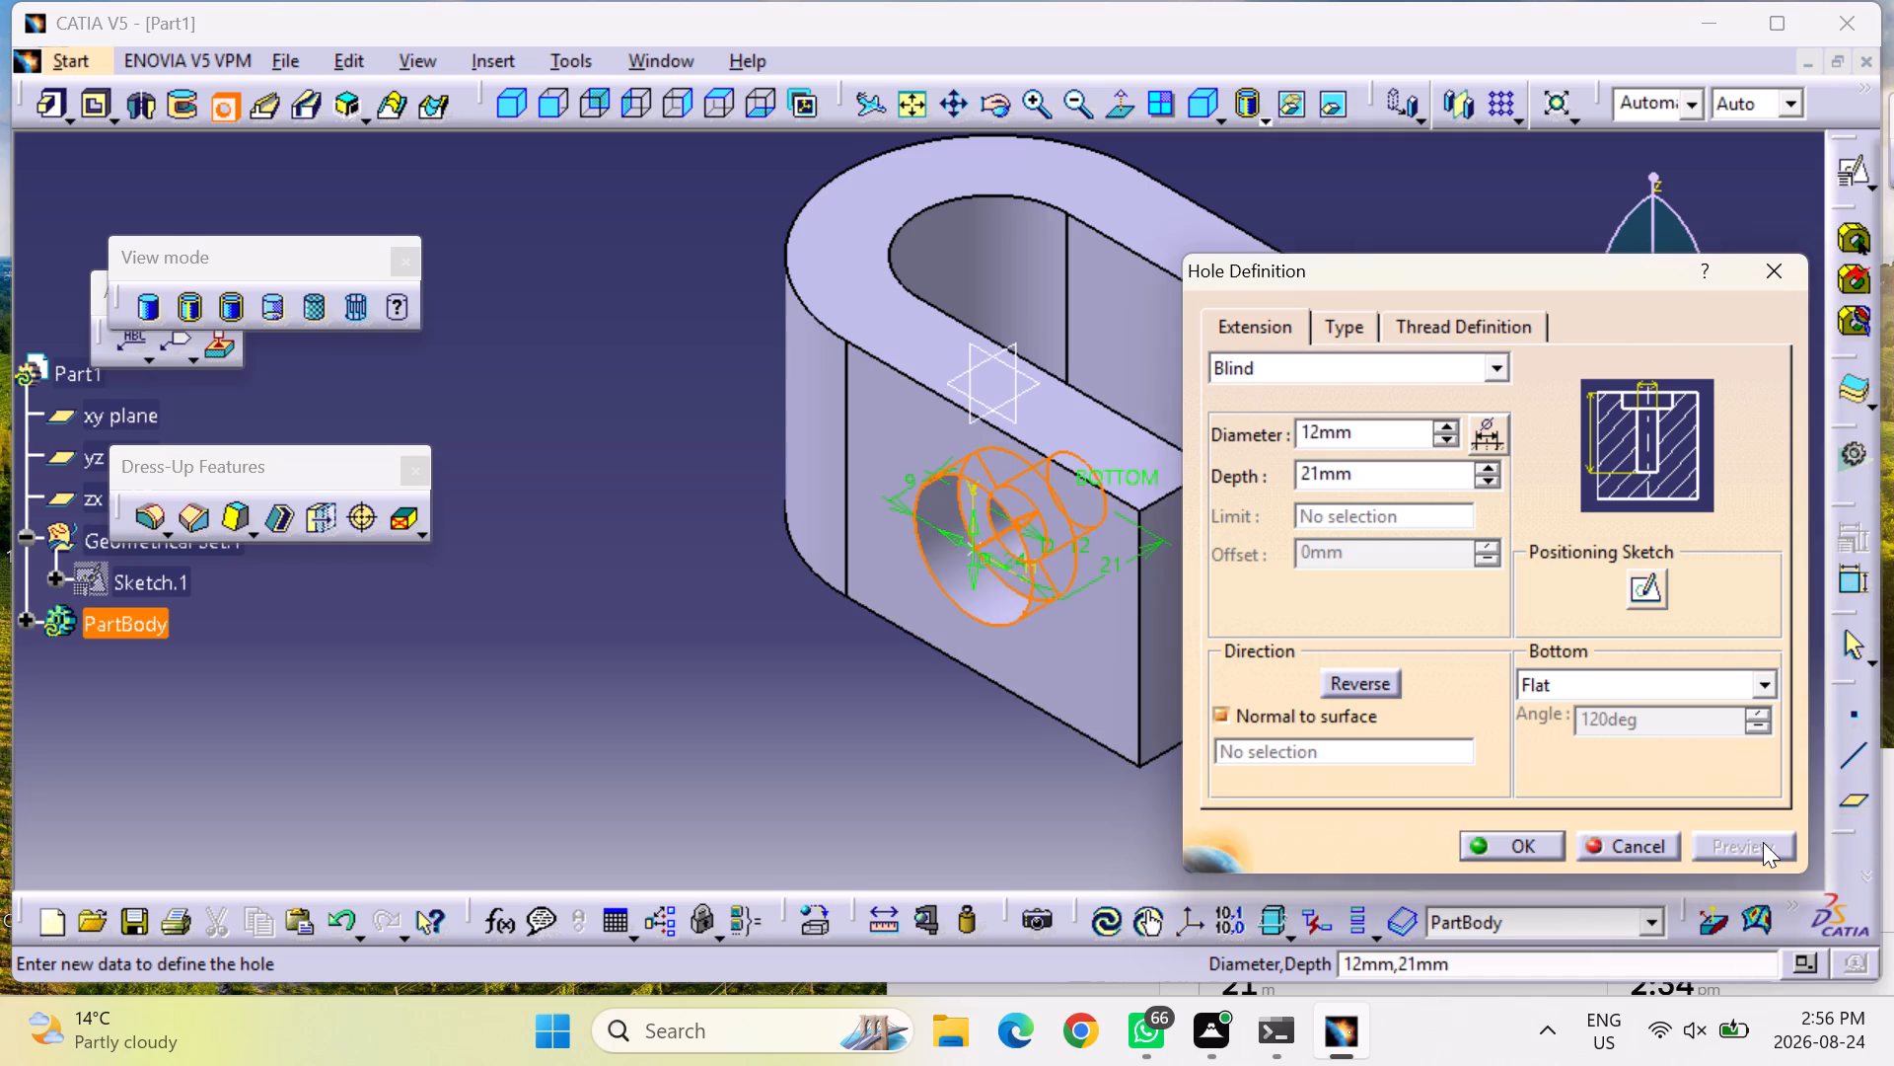
{"action": "left_click", "coordinate": [1557, 844]}
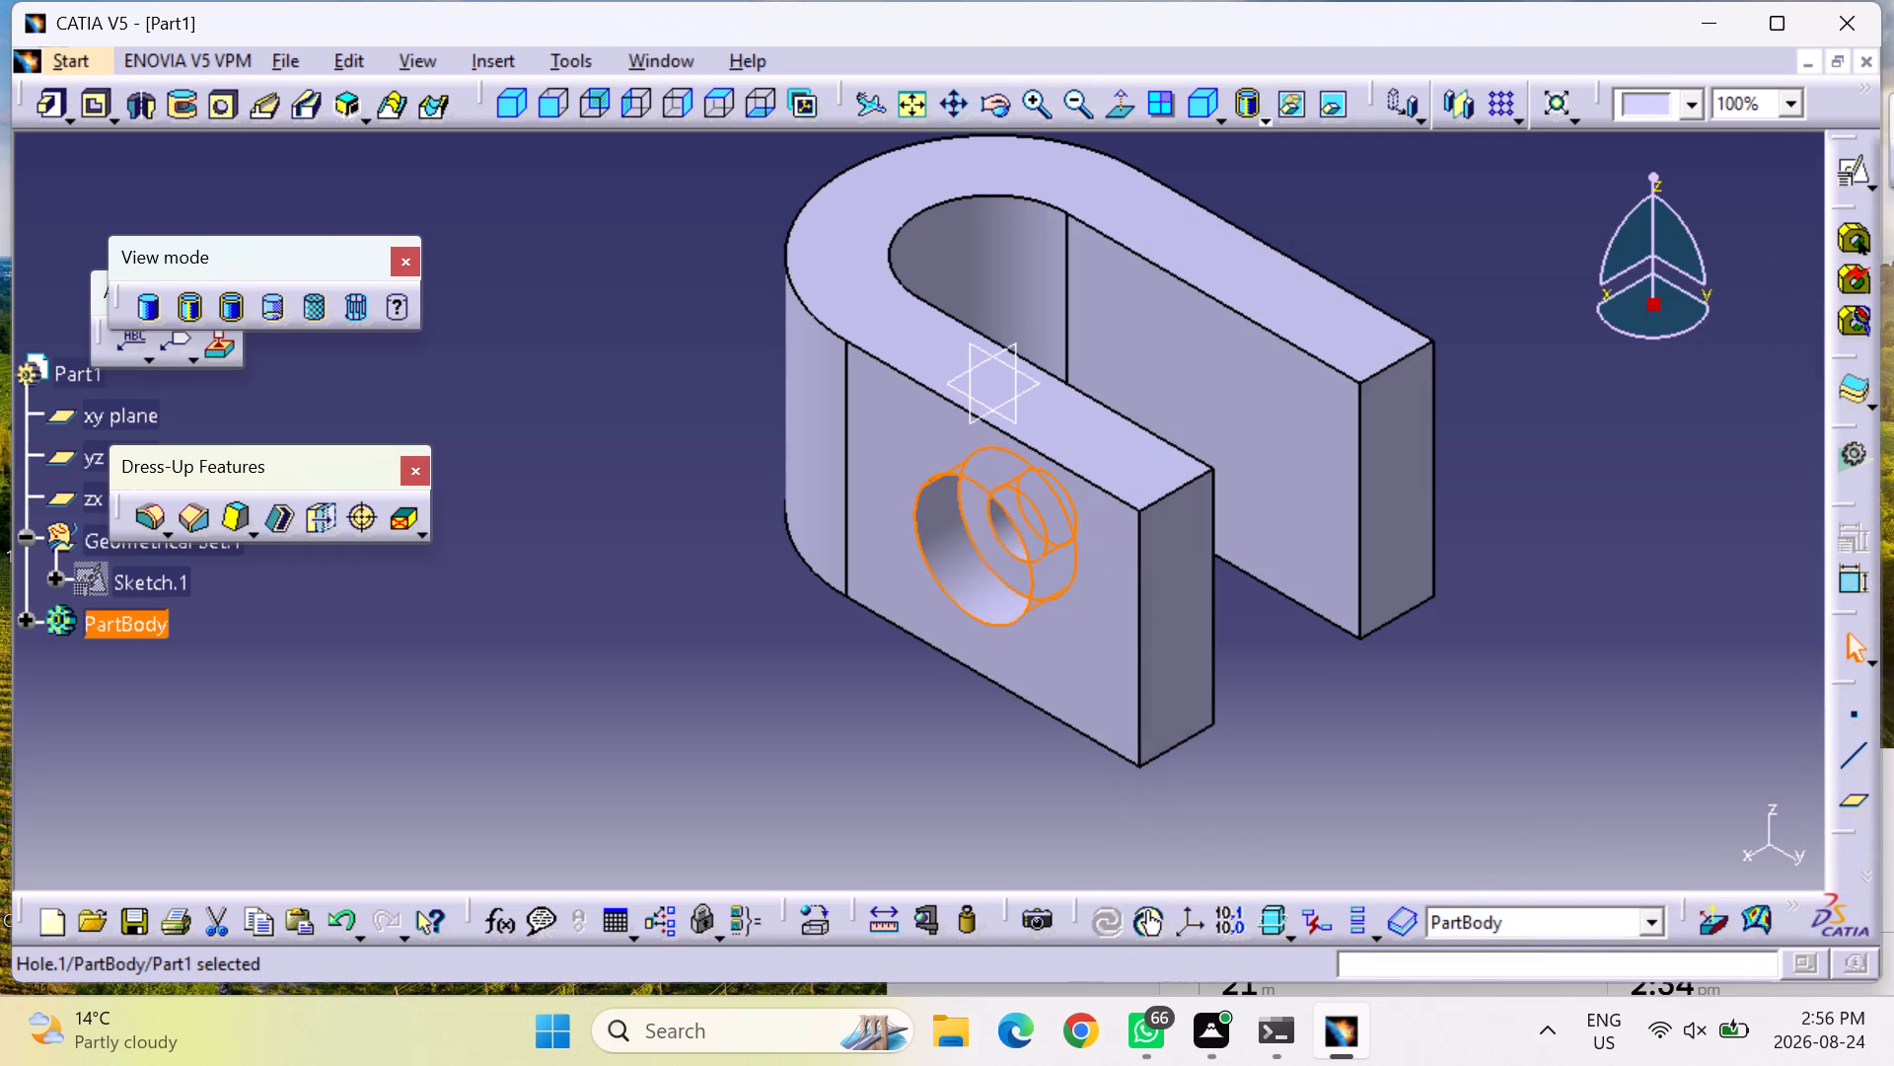
Examine the counterbored hole and the two arms of the U-shaped body from several angles.
{"action": "middle_click_drag", "start_coordinate": [1325, 838], "coordinate": [1271, 685]}
{"action": "right_click_drag", "start_coordinate": [1316, 838], "coordinate": [1271, 685]}
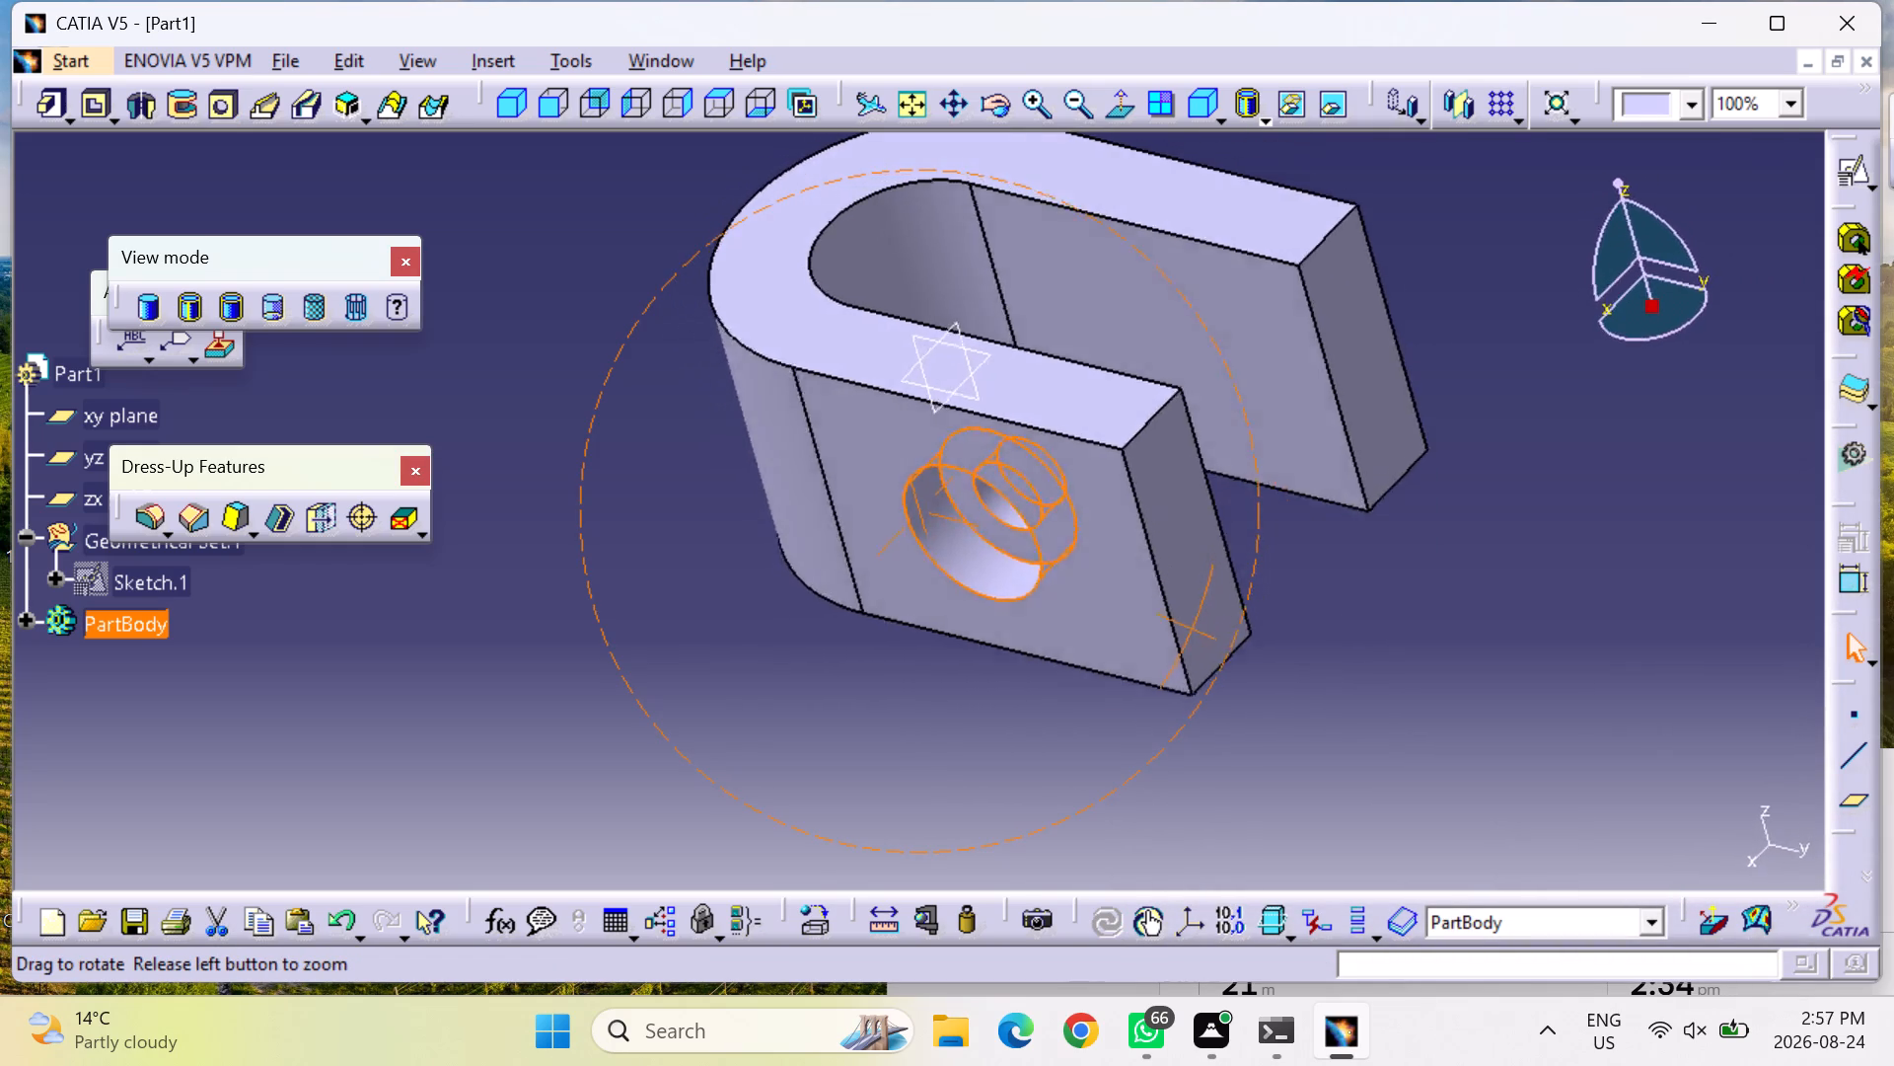
{"action": "middle_click_drag", "start_coordinate": [1271, 685], "coordinate": [1177, 801]}
{"action": "right_click_drag", "start_coordinate": [1271, 685], "coordinate": [1177, 801]}
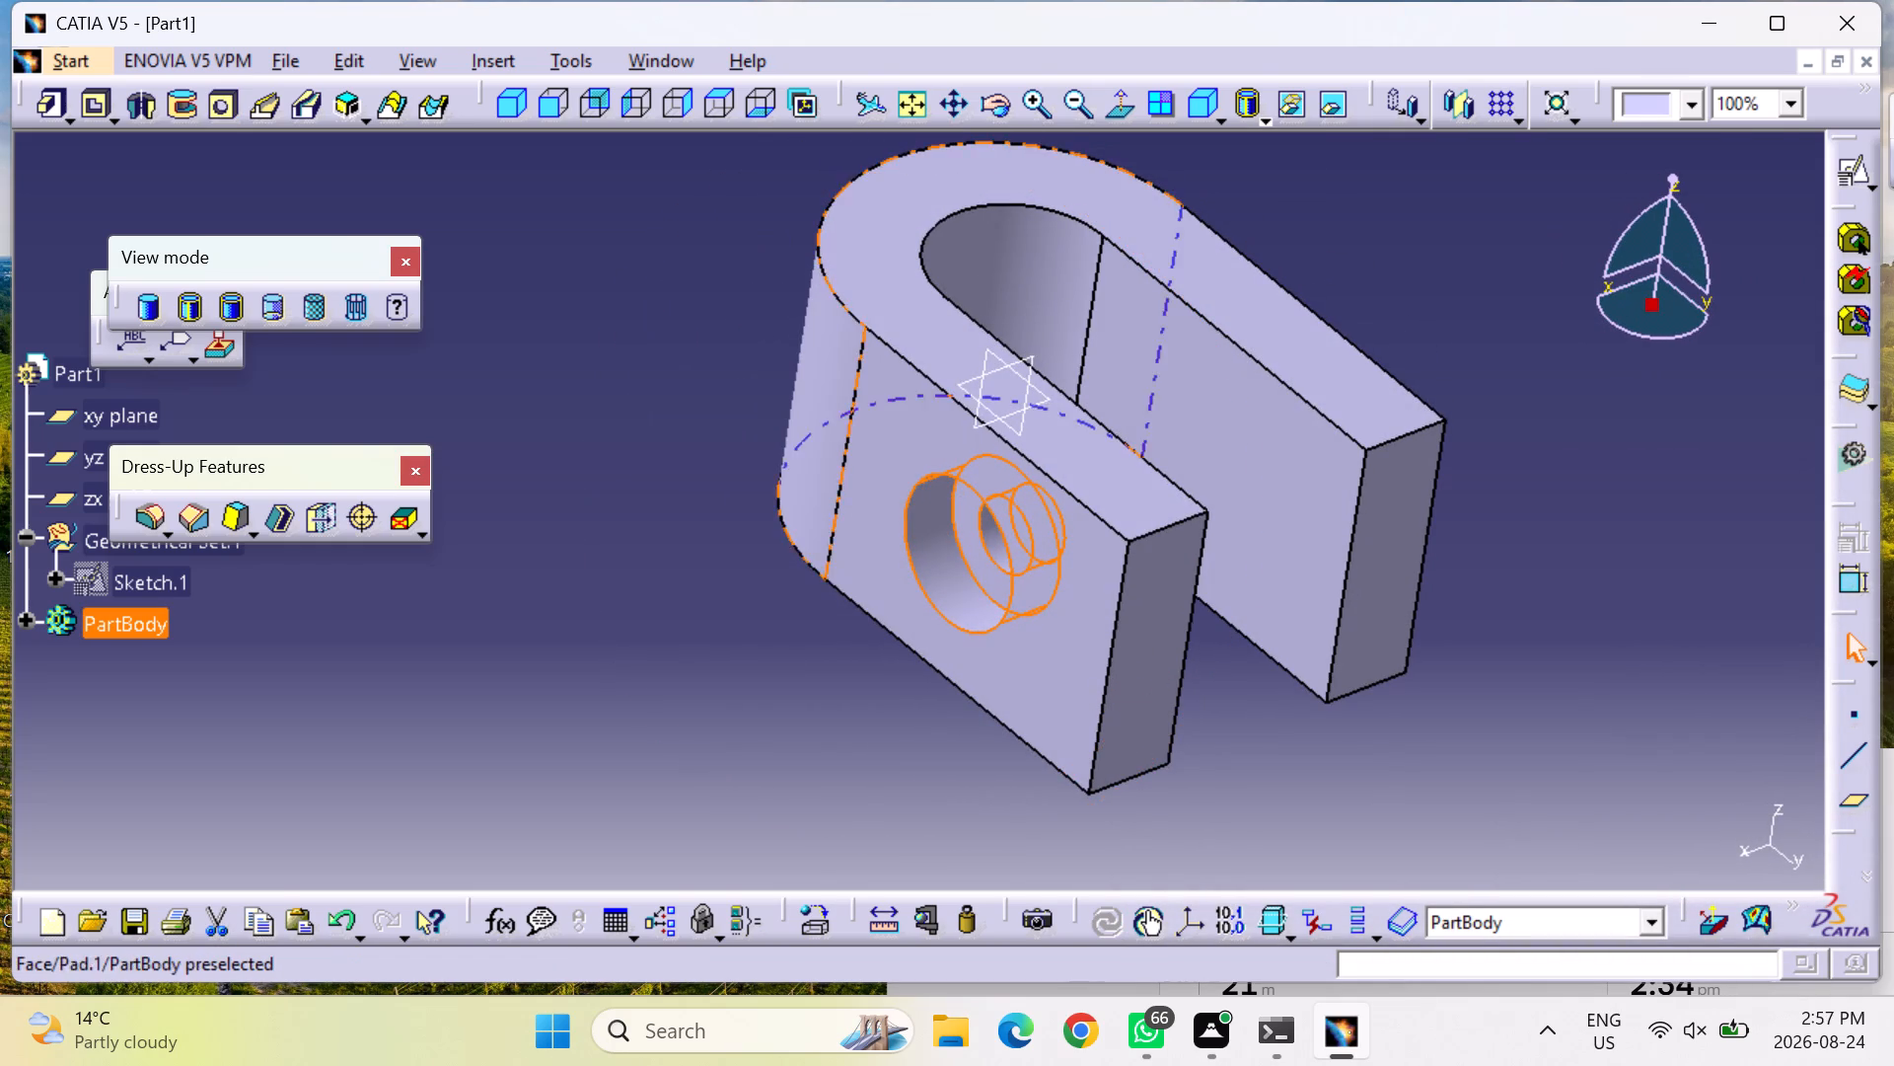
{"action": "left_click", "coordinate": [837, 585]}
{"action": "middle_click_drag", "start_coordinate": [701, 694], "coordinate": [904, 606]}
{"action": "right_click_drag", "start_coordinate": [701, 694], "coordinate": [904, 606]}
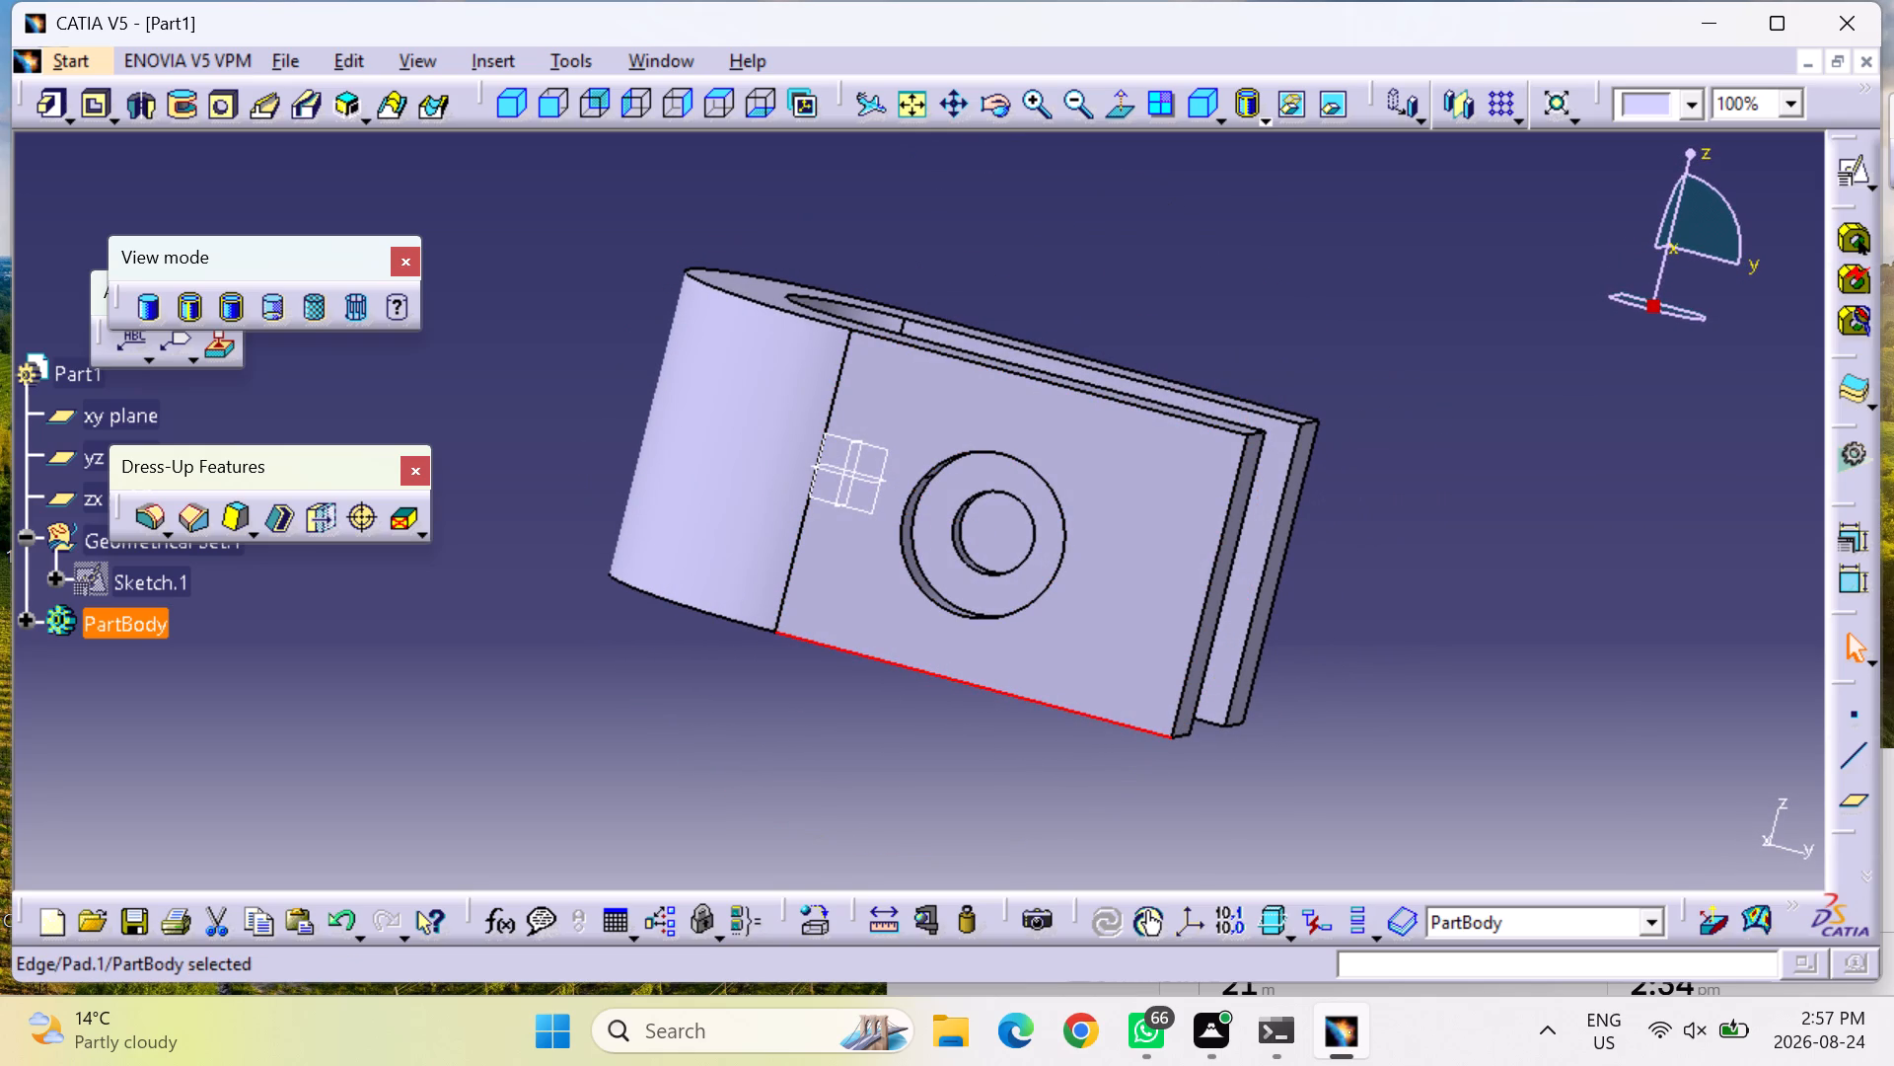
{"action": "middle_click_drag", "start_coordinate": [1595, 512], "coordinate": [1058, 638]}
{"action": "right_click_drag", "start_coordinate": [1591, 512], "coordinate": [1058, 638]}
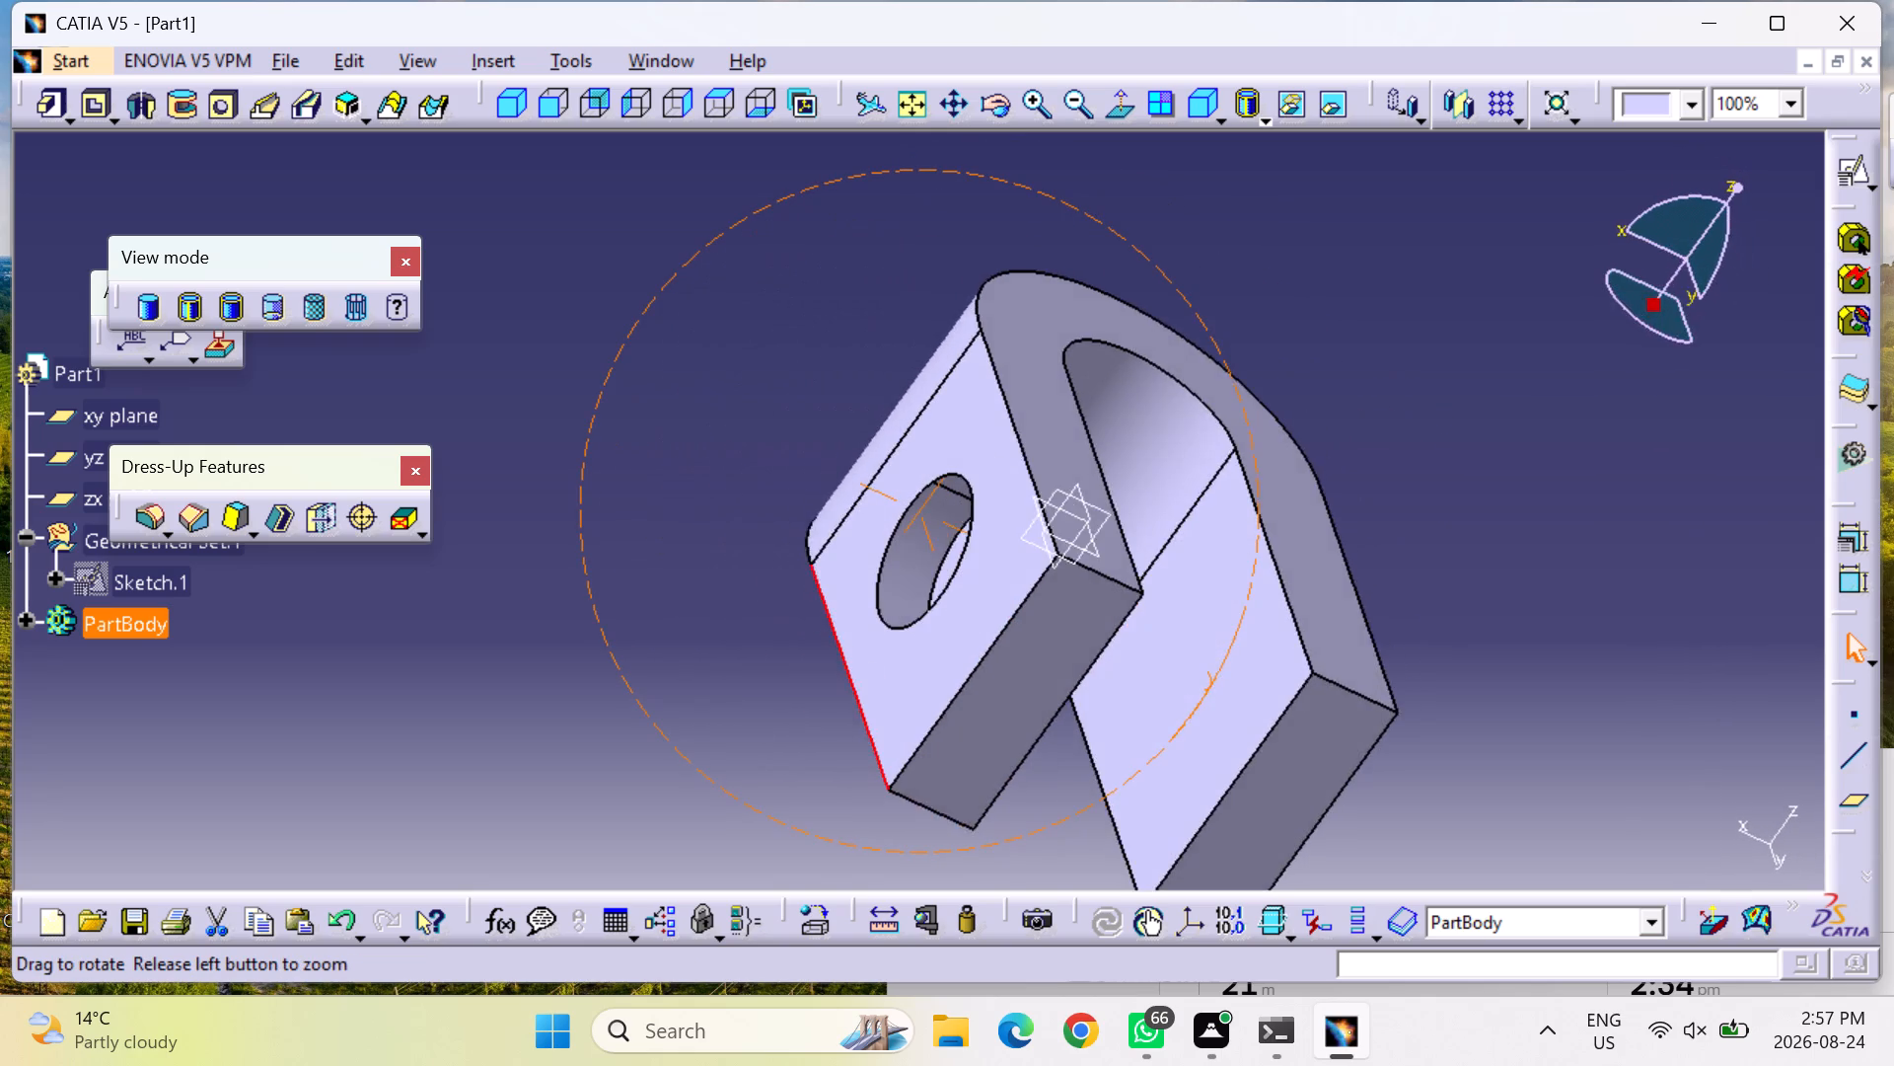
{"action": "middle_click_drag", "start_coordinate": [1058, 638], "coordinate": [940, 624]}
{"action": "right_click_drag", "start_coordinate": [1058, 638], "coordinate": [940, 624]}
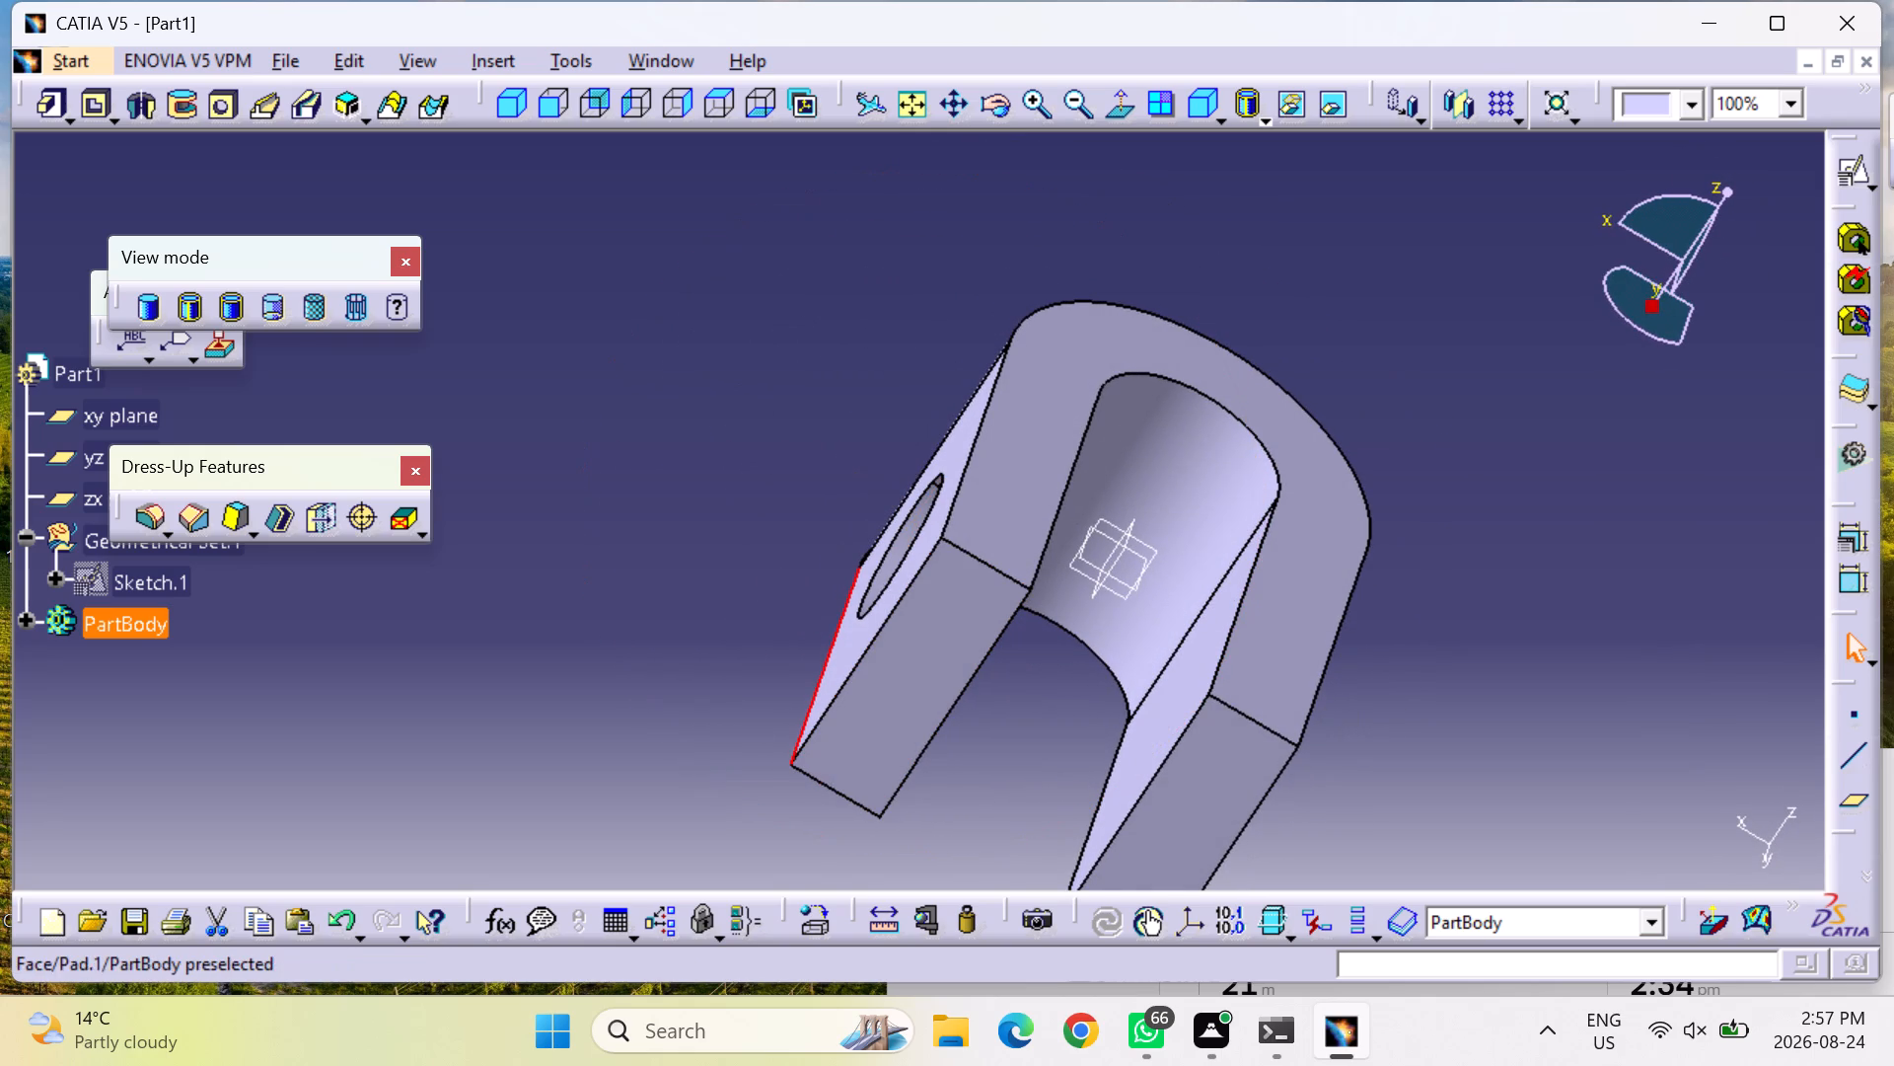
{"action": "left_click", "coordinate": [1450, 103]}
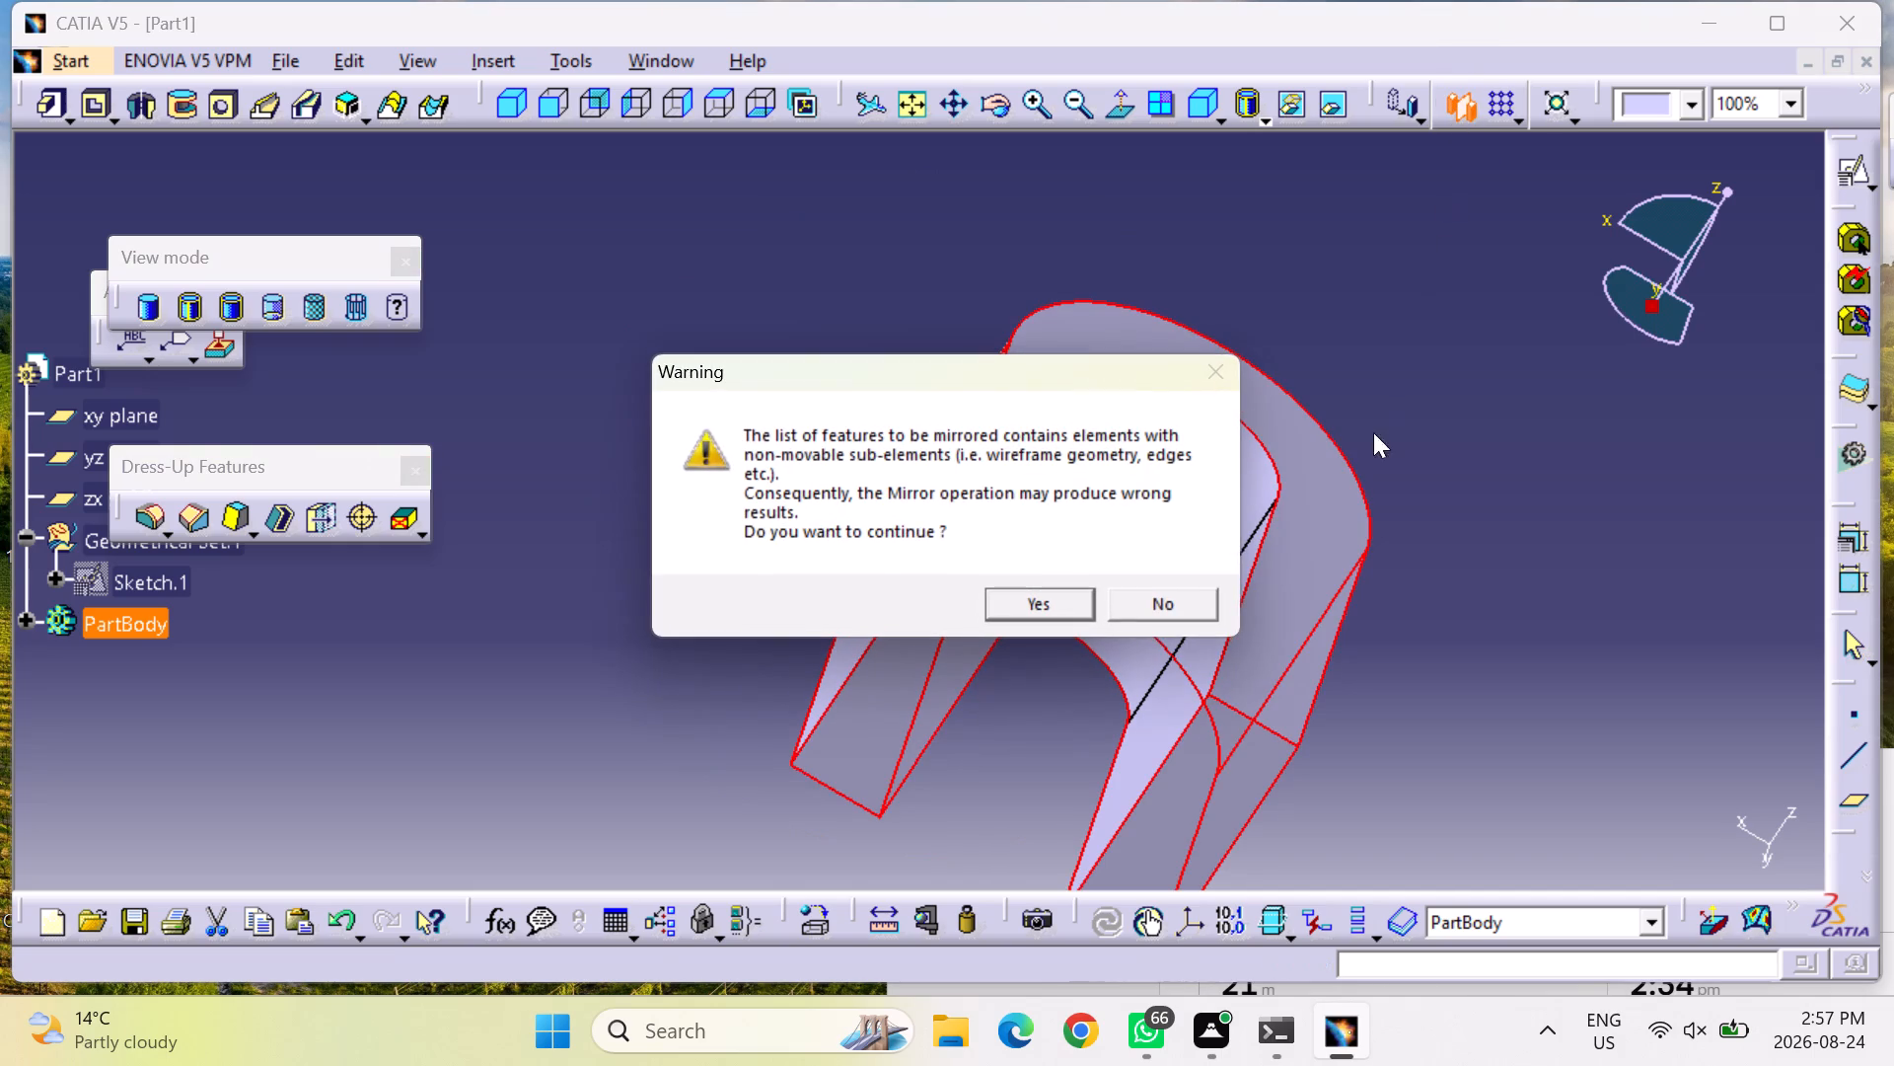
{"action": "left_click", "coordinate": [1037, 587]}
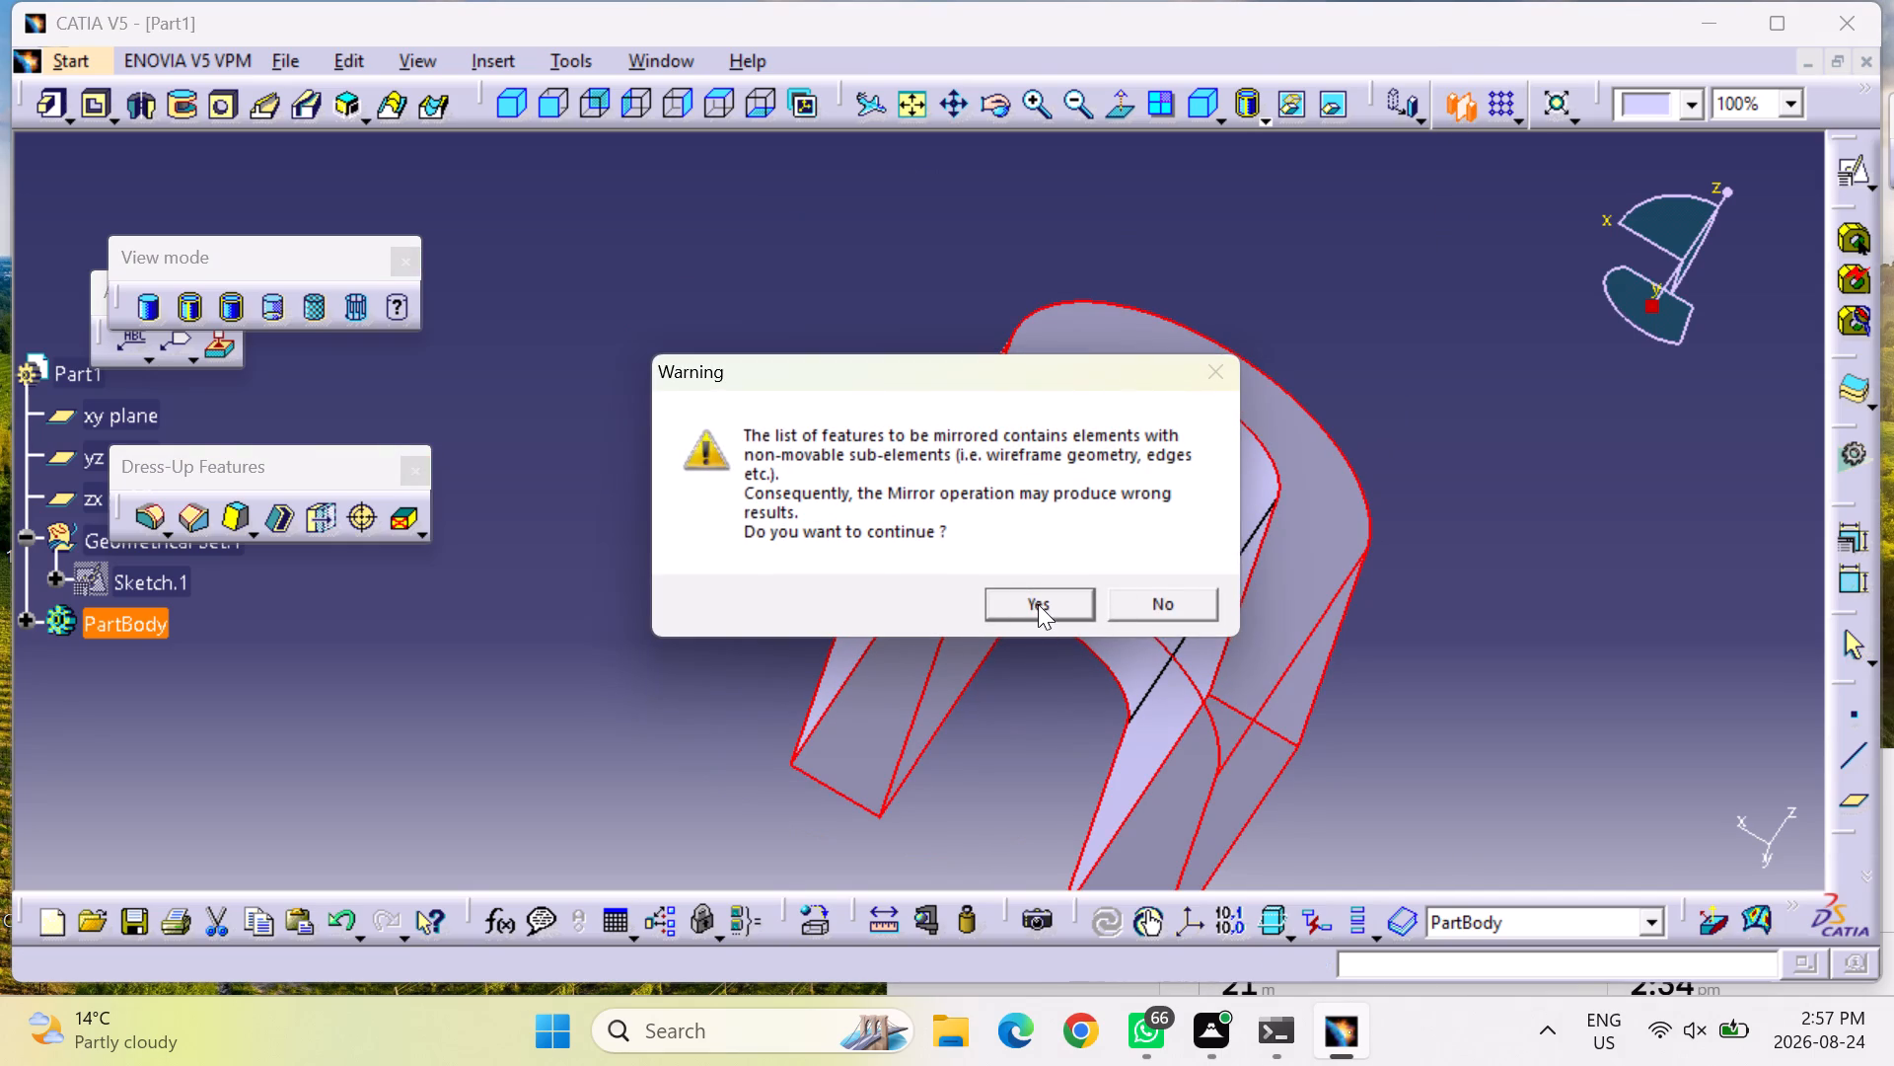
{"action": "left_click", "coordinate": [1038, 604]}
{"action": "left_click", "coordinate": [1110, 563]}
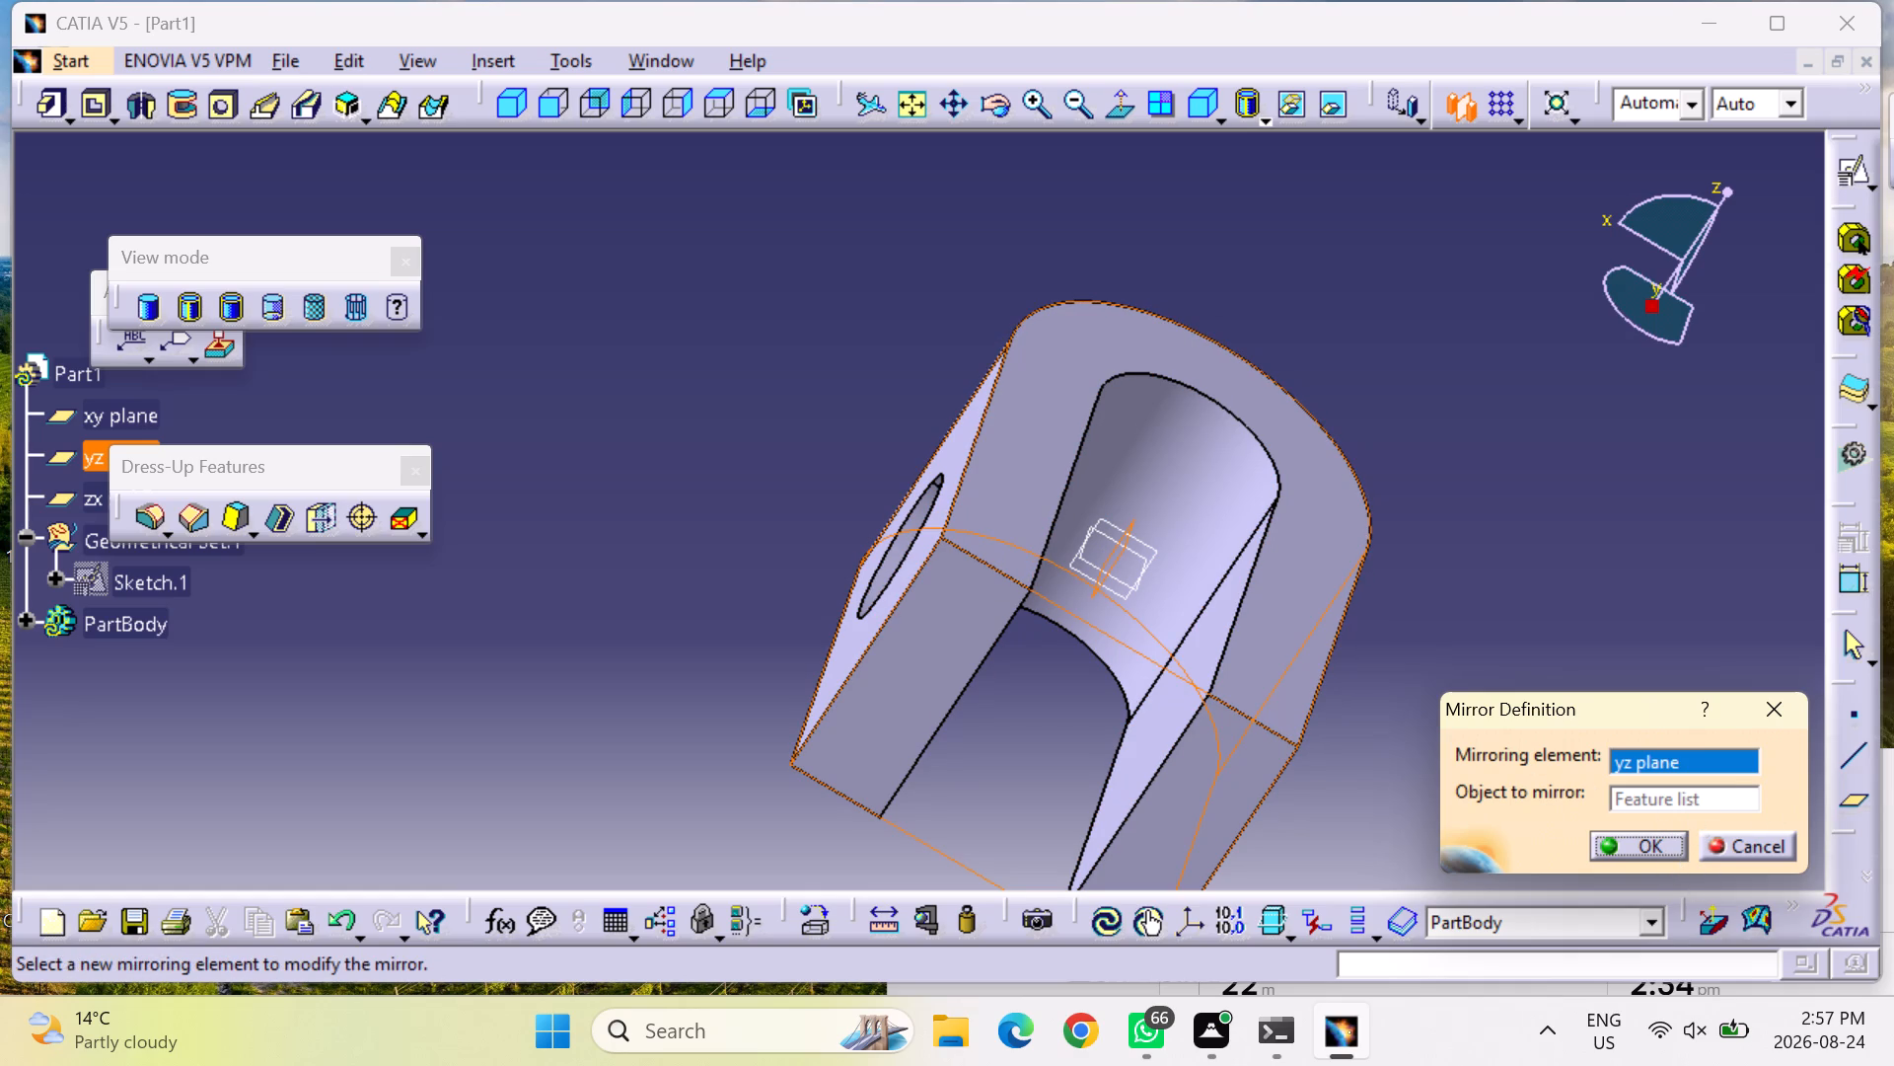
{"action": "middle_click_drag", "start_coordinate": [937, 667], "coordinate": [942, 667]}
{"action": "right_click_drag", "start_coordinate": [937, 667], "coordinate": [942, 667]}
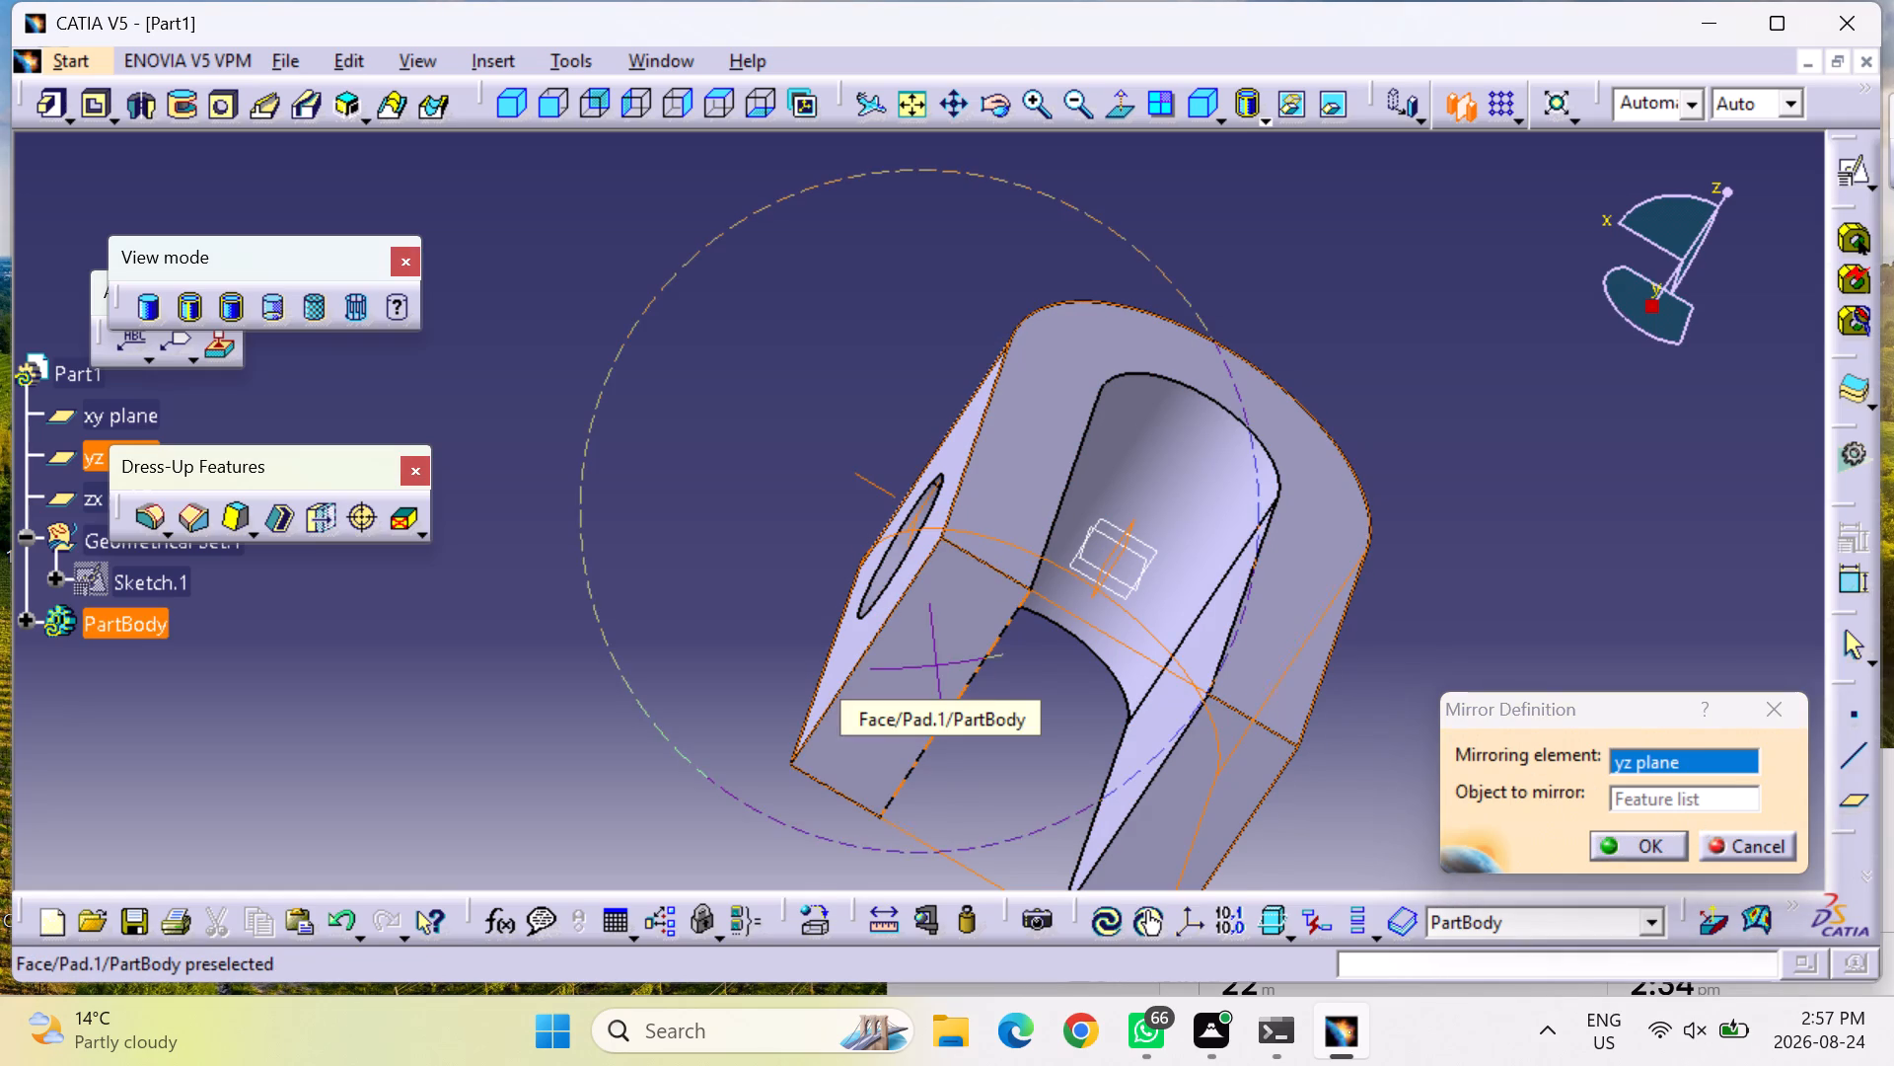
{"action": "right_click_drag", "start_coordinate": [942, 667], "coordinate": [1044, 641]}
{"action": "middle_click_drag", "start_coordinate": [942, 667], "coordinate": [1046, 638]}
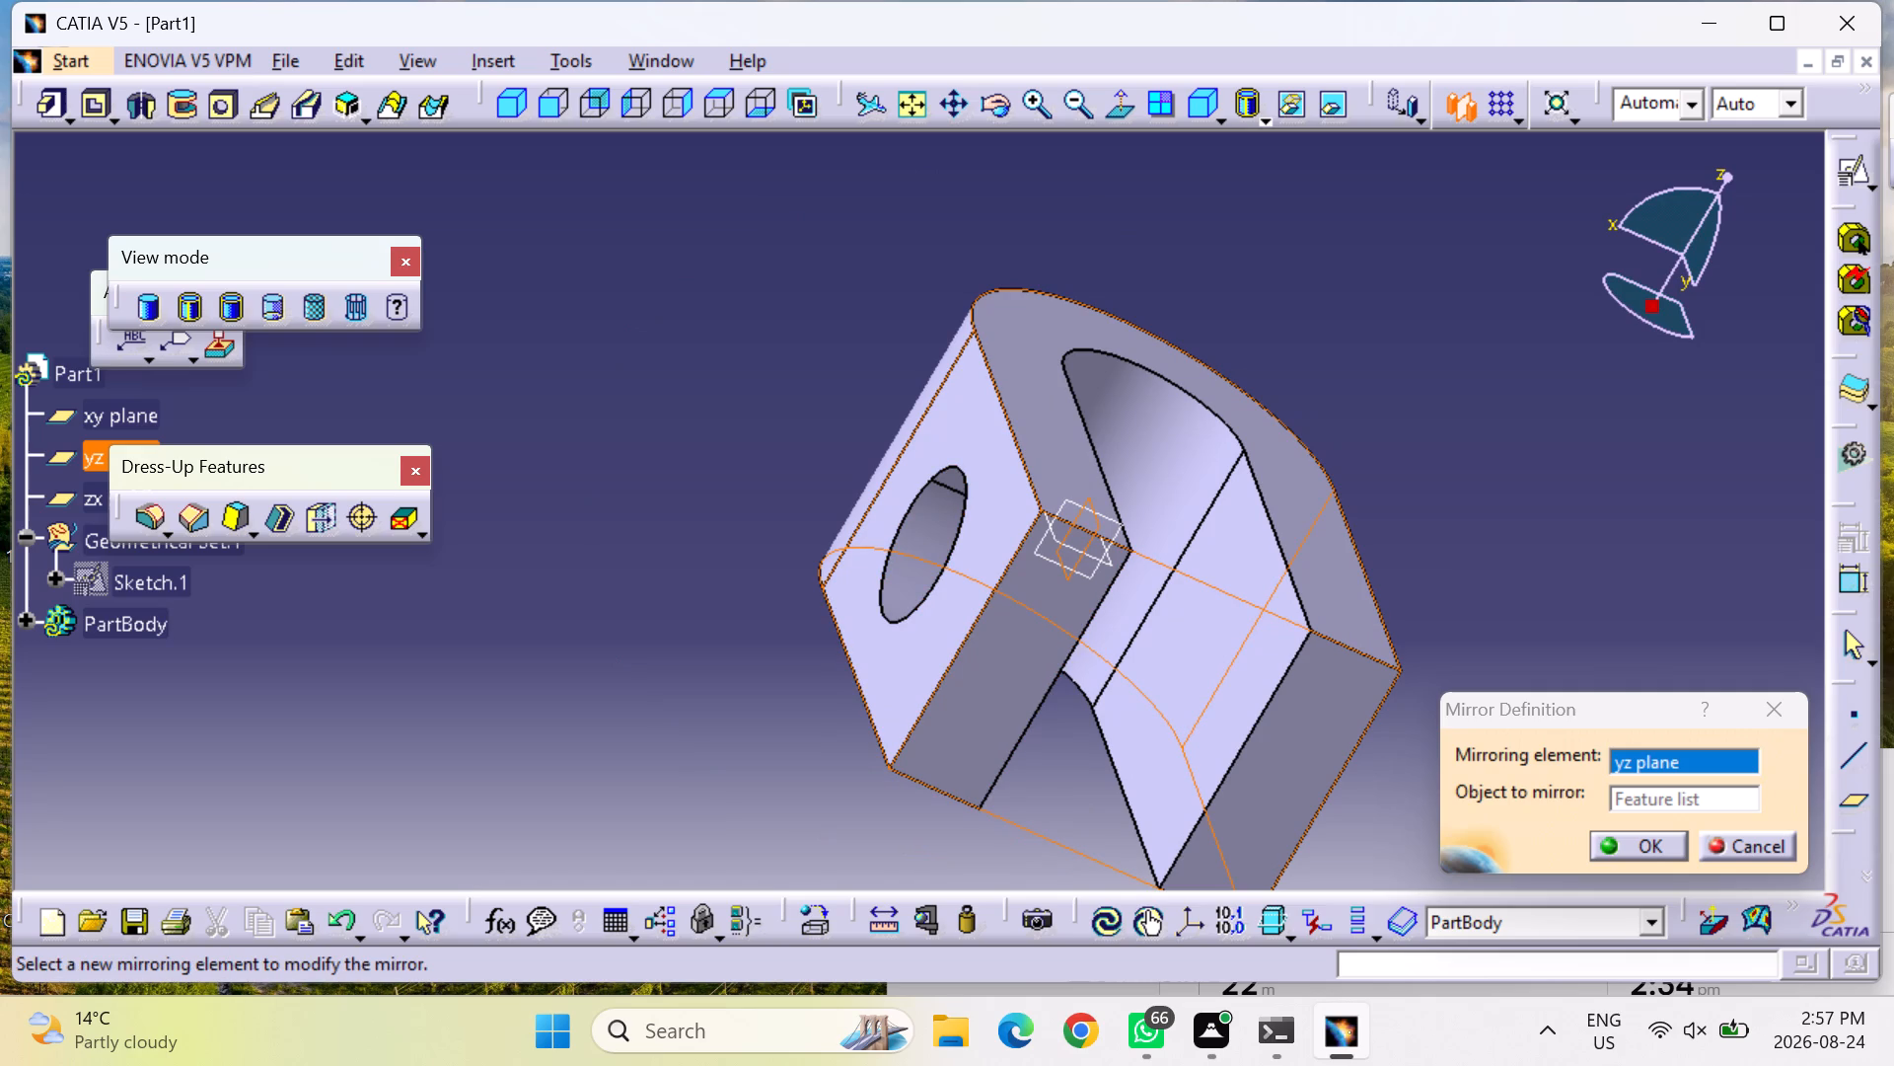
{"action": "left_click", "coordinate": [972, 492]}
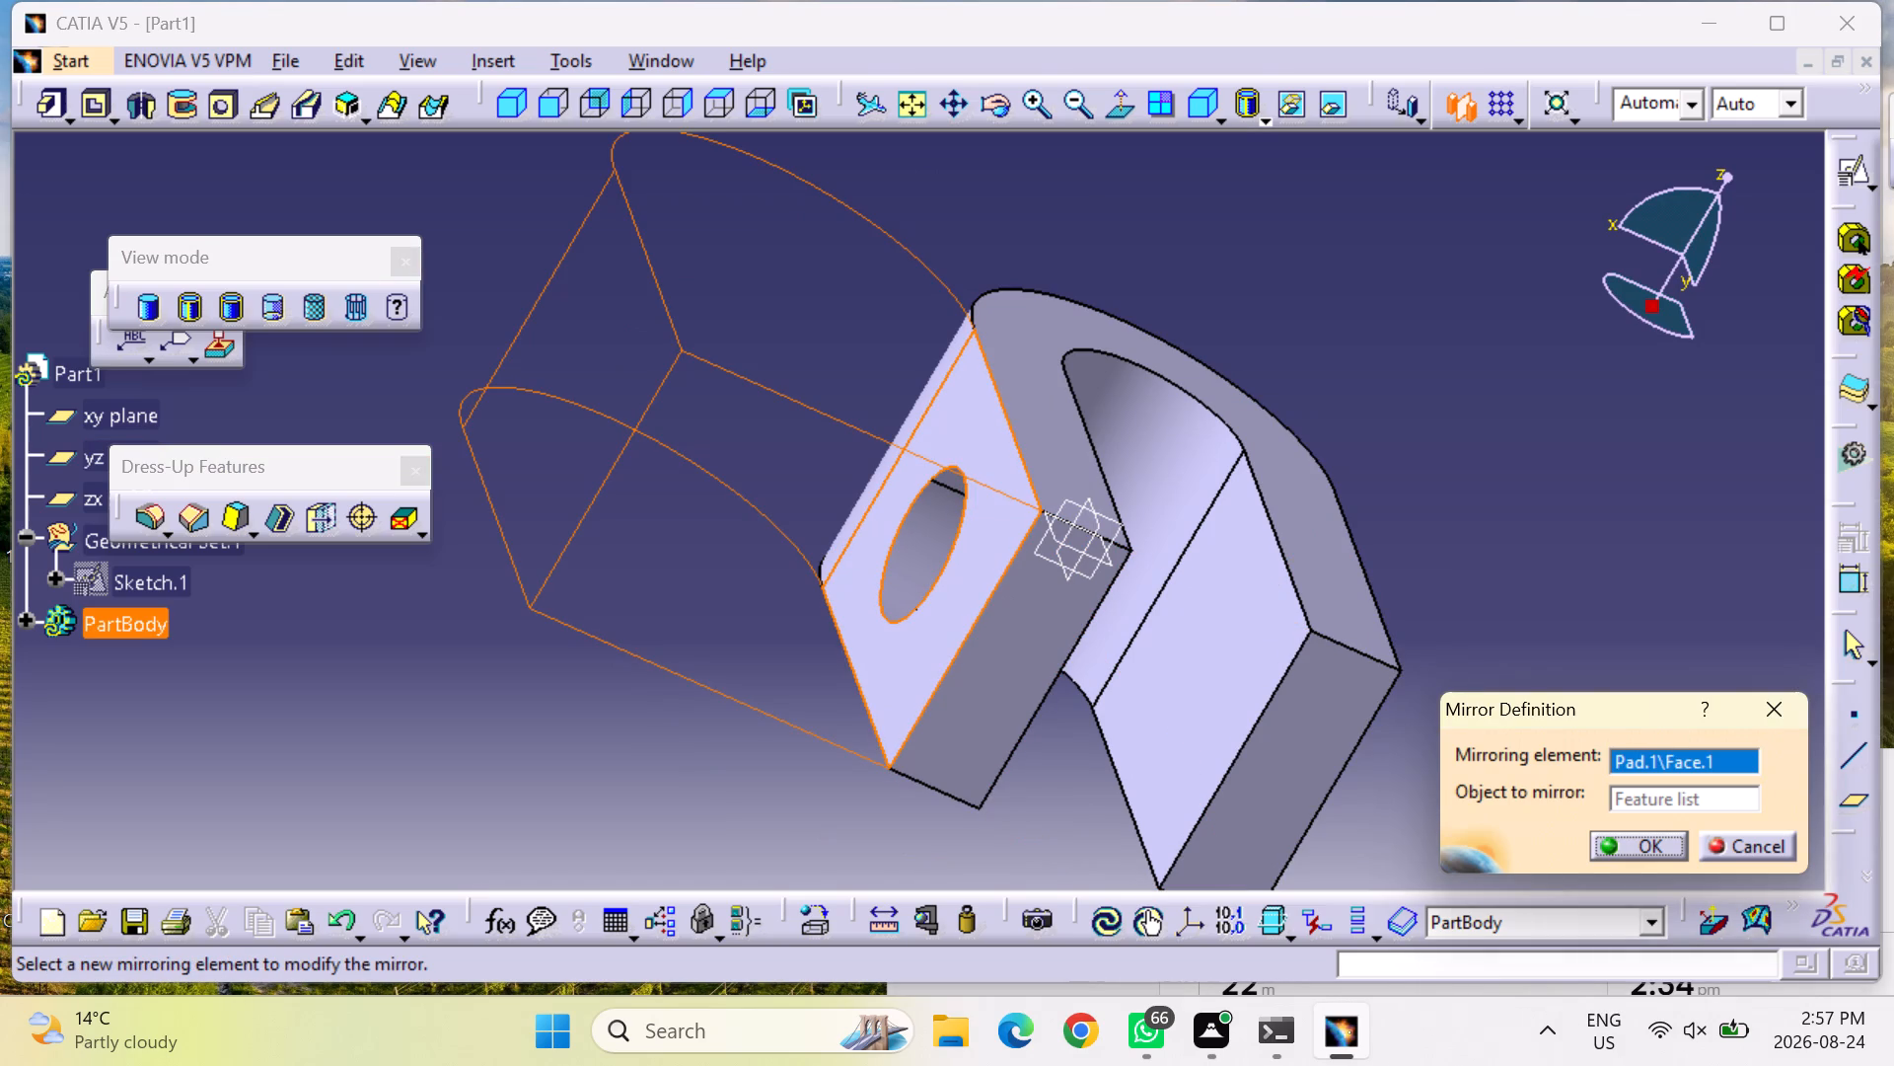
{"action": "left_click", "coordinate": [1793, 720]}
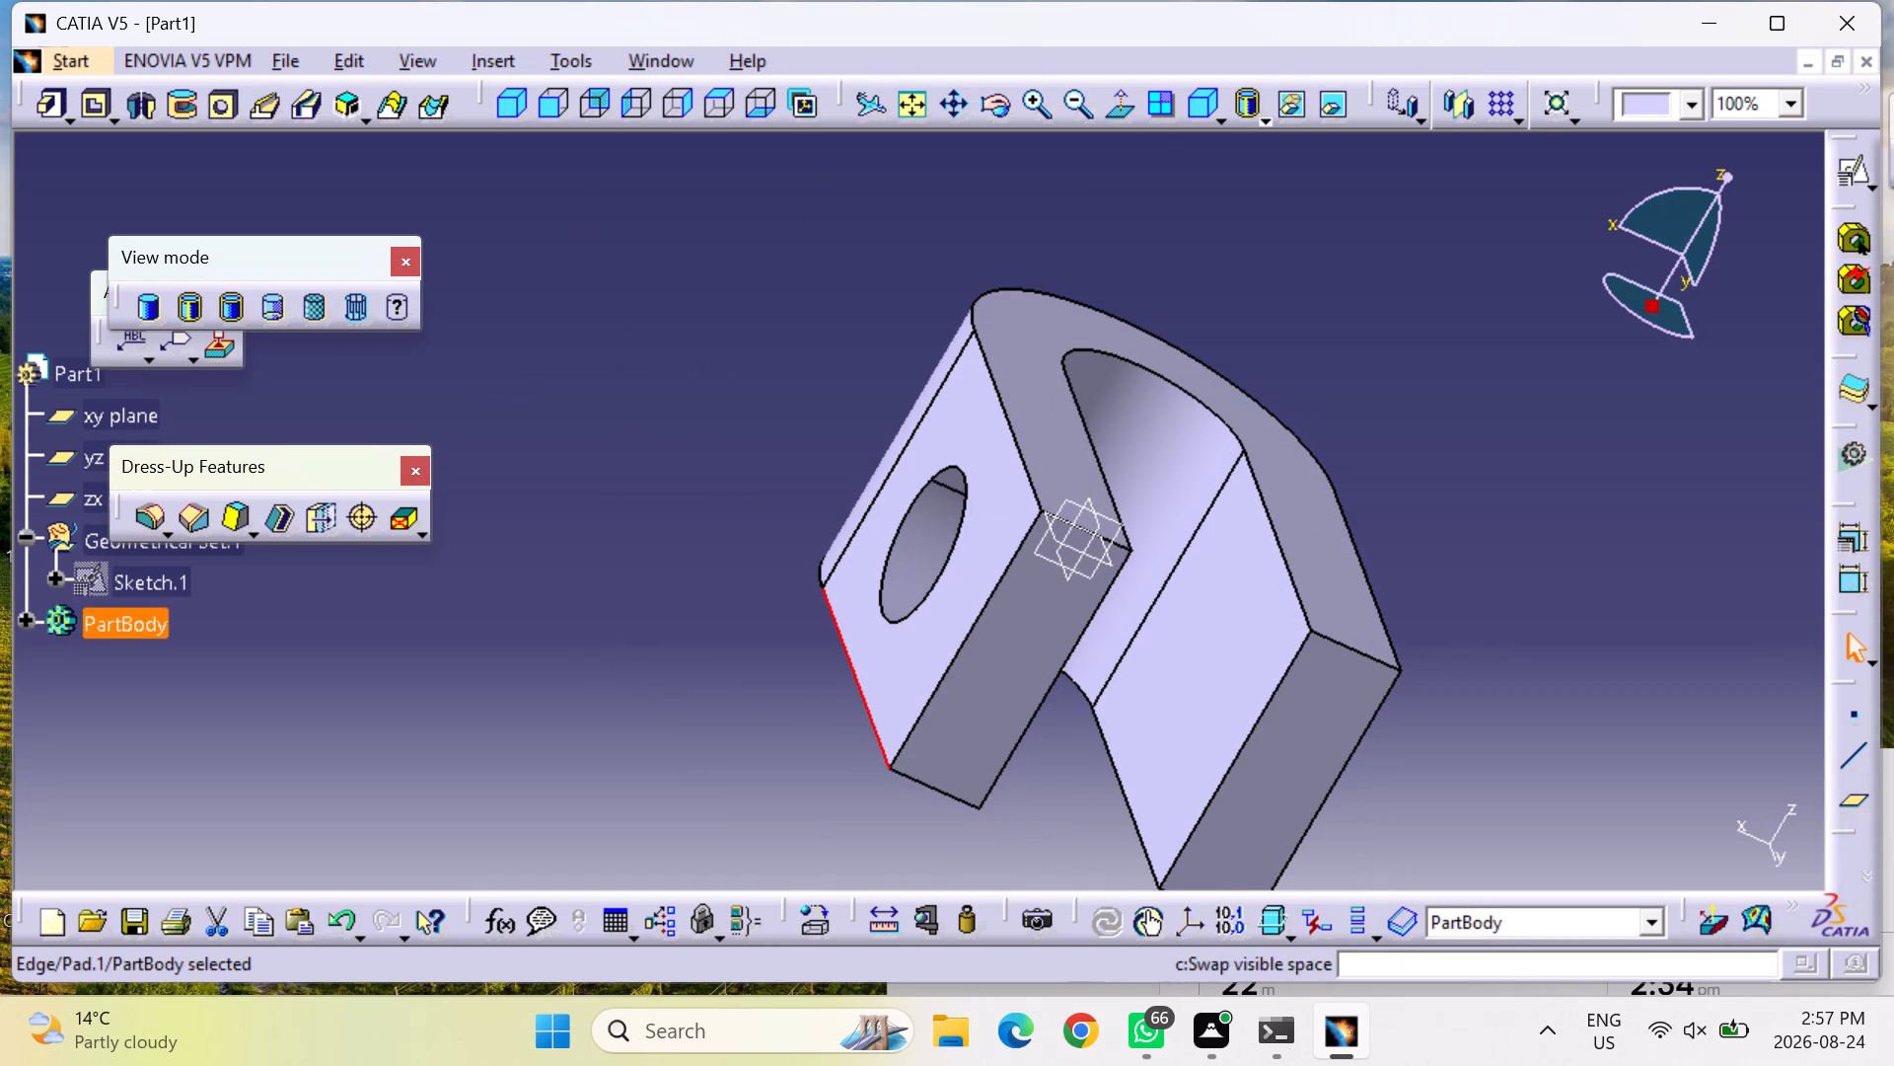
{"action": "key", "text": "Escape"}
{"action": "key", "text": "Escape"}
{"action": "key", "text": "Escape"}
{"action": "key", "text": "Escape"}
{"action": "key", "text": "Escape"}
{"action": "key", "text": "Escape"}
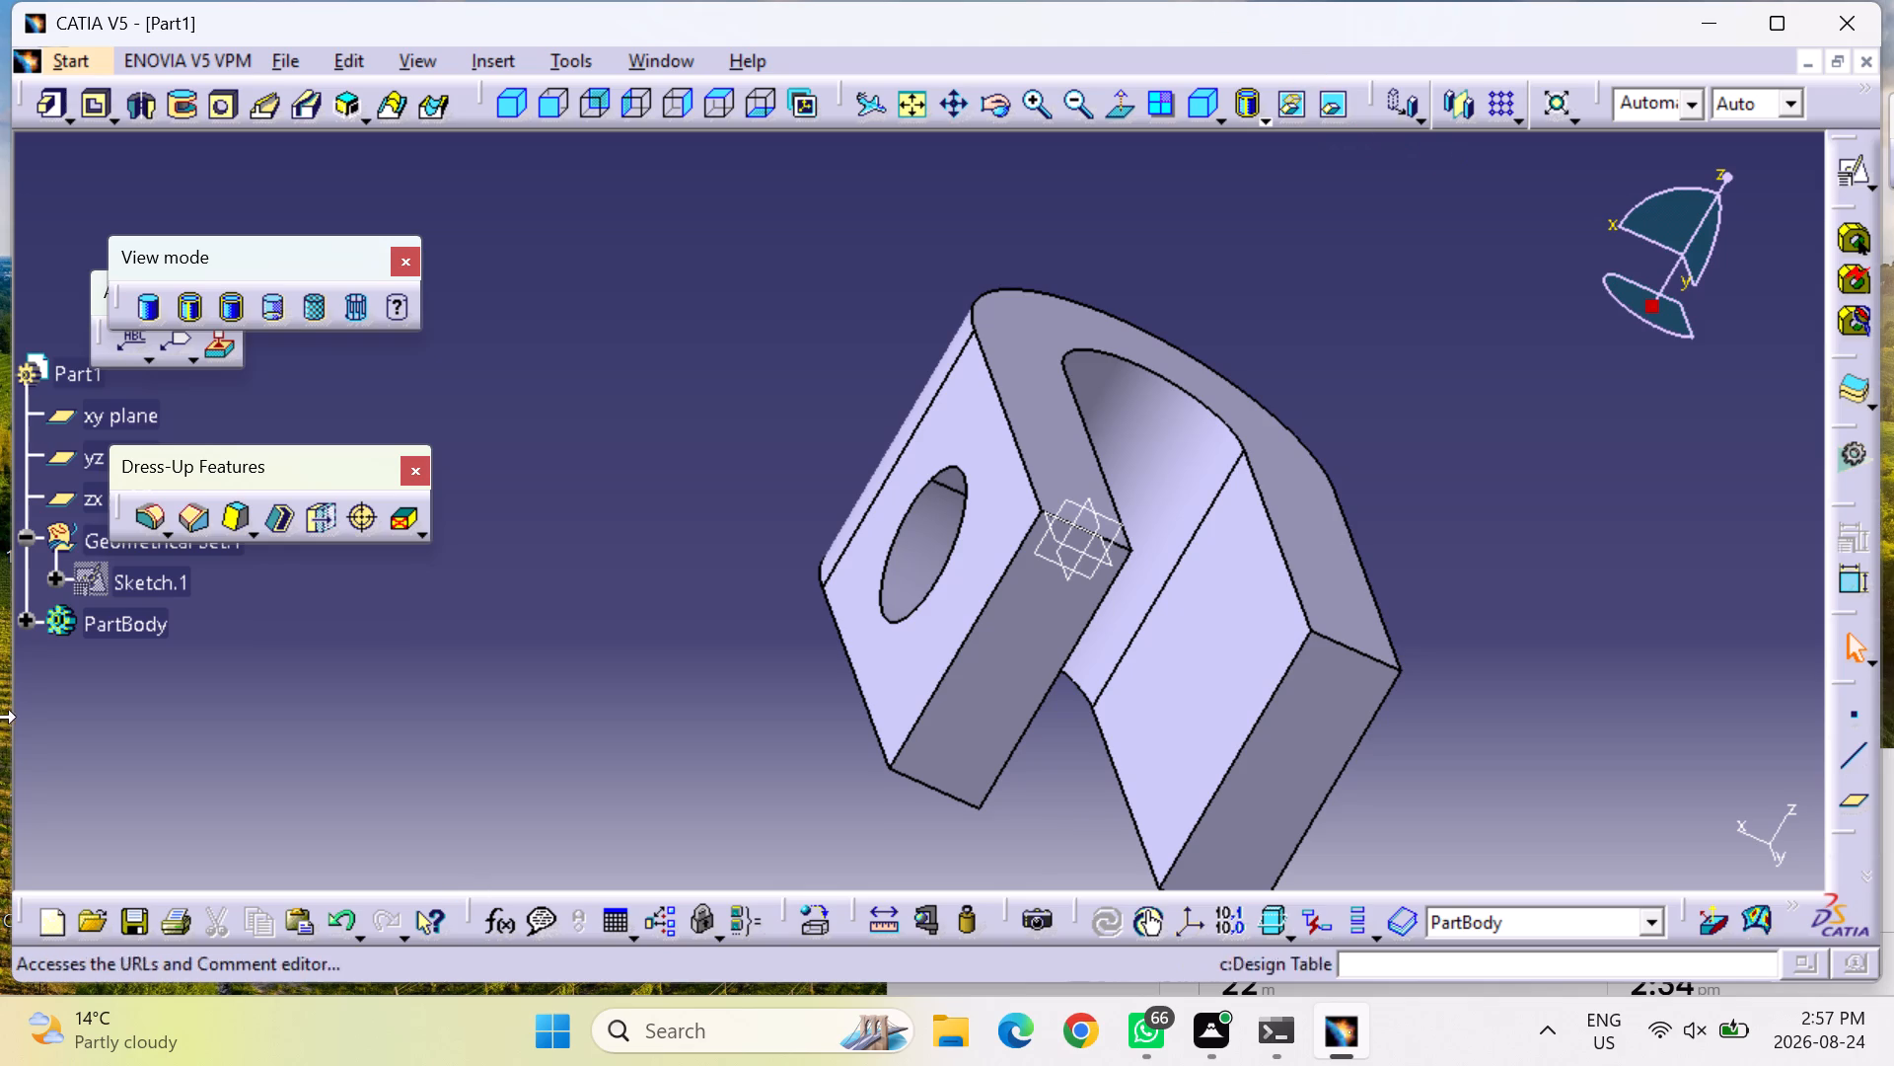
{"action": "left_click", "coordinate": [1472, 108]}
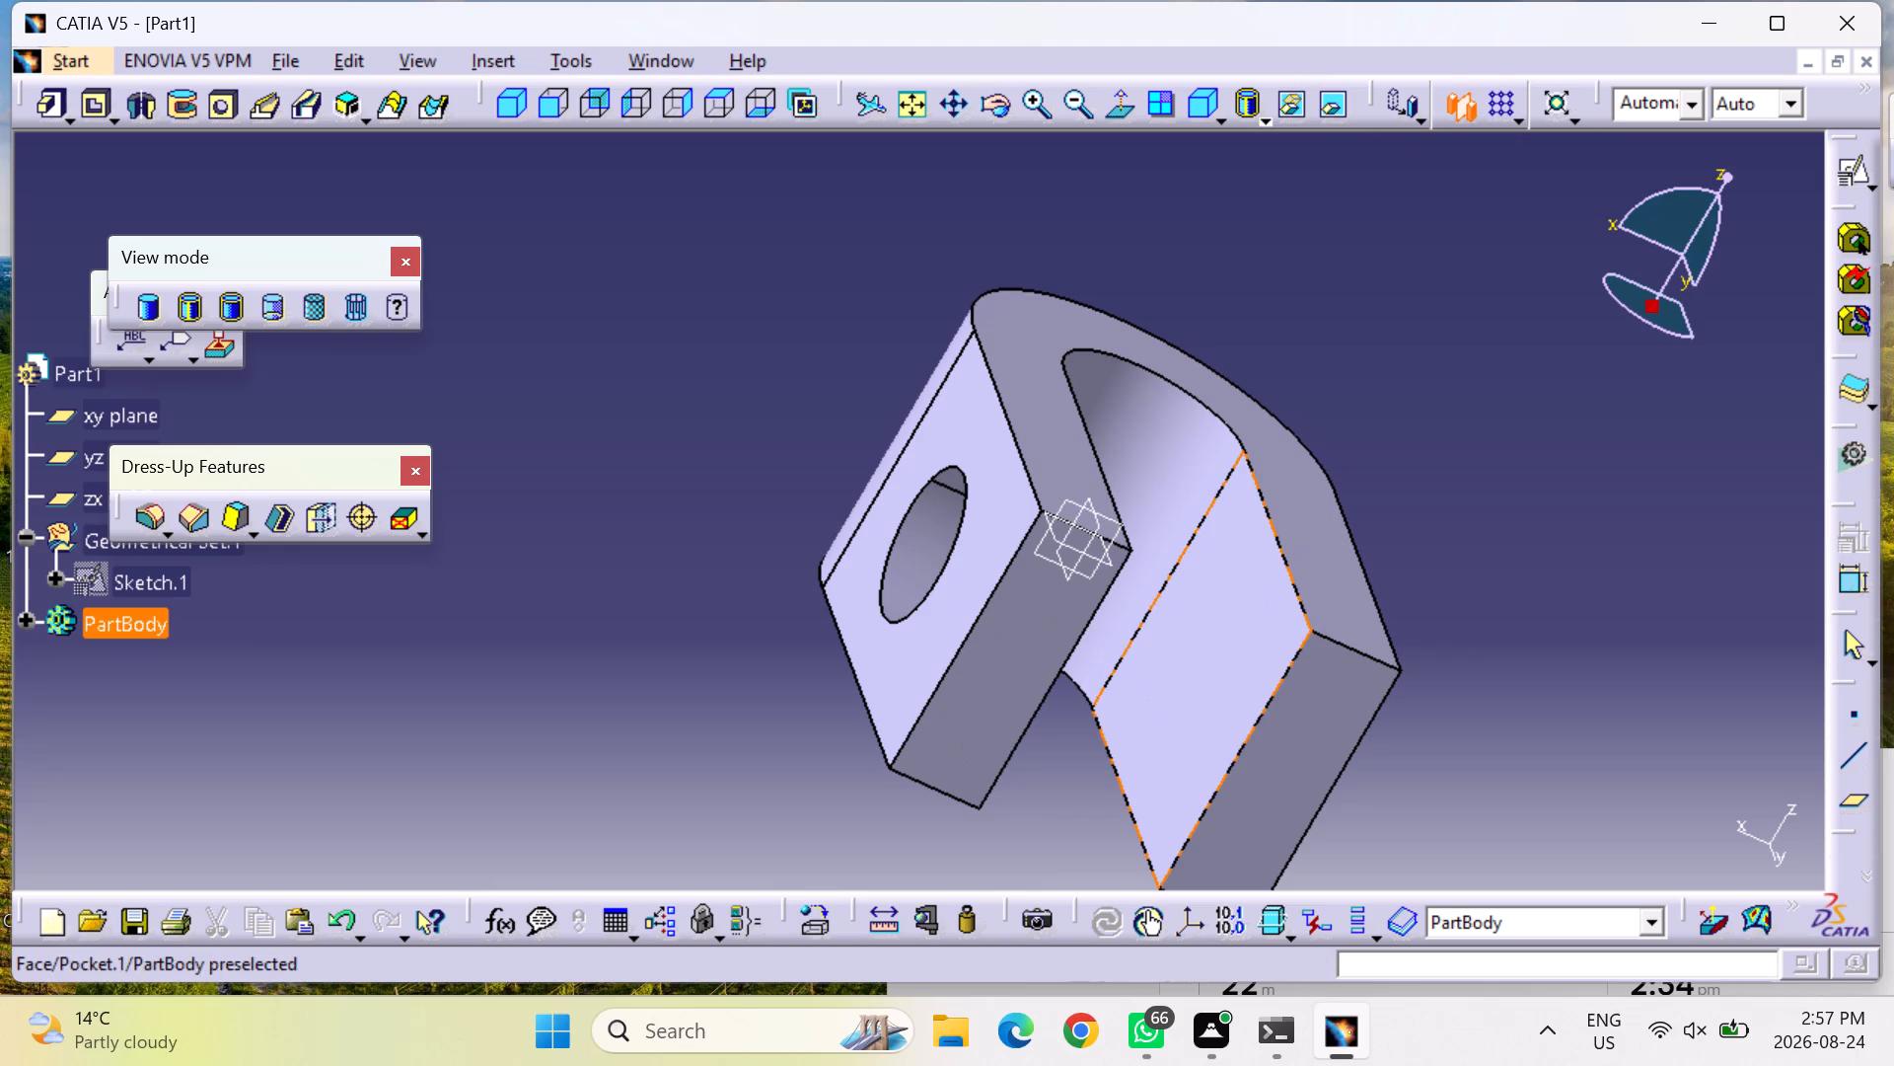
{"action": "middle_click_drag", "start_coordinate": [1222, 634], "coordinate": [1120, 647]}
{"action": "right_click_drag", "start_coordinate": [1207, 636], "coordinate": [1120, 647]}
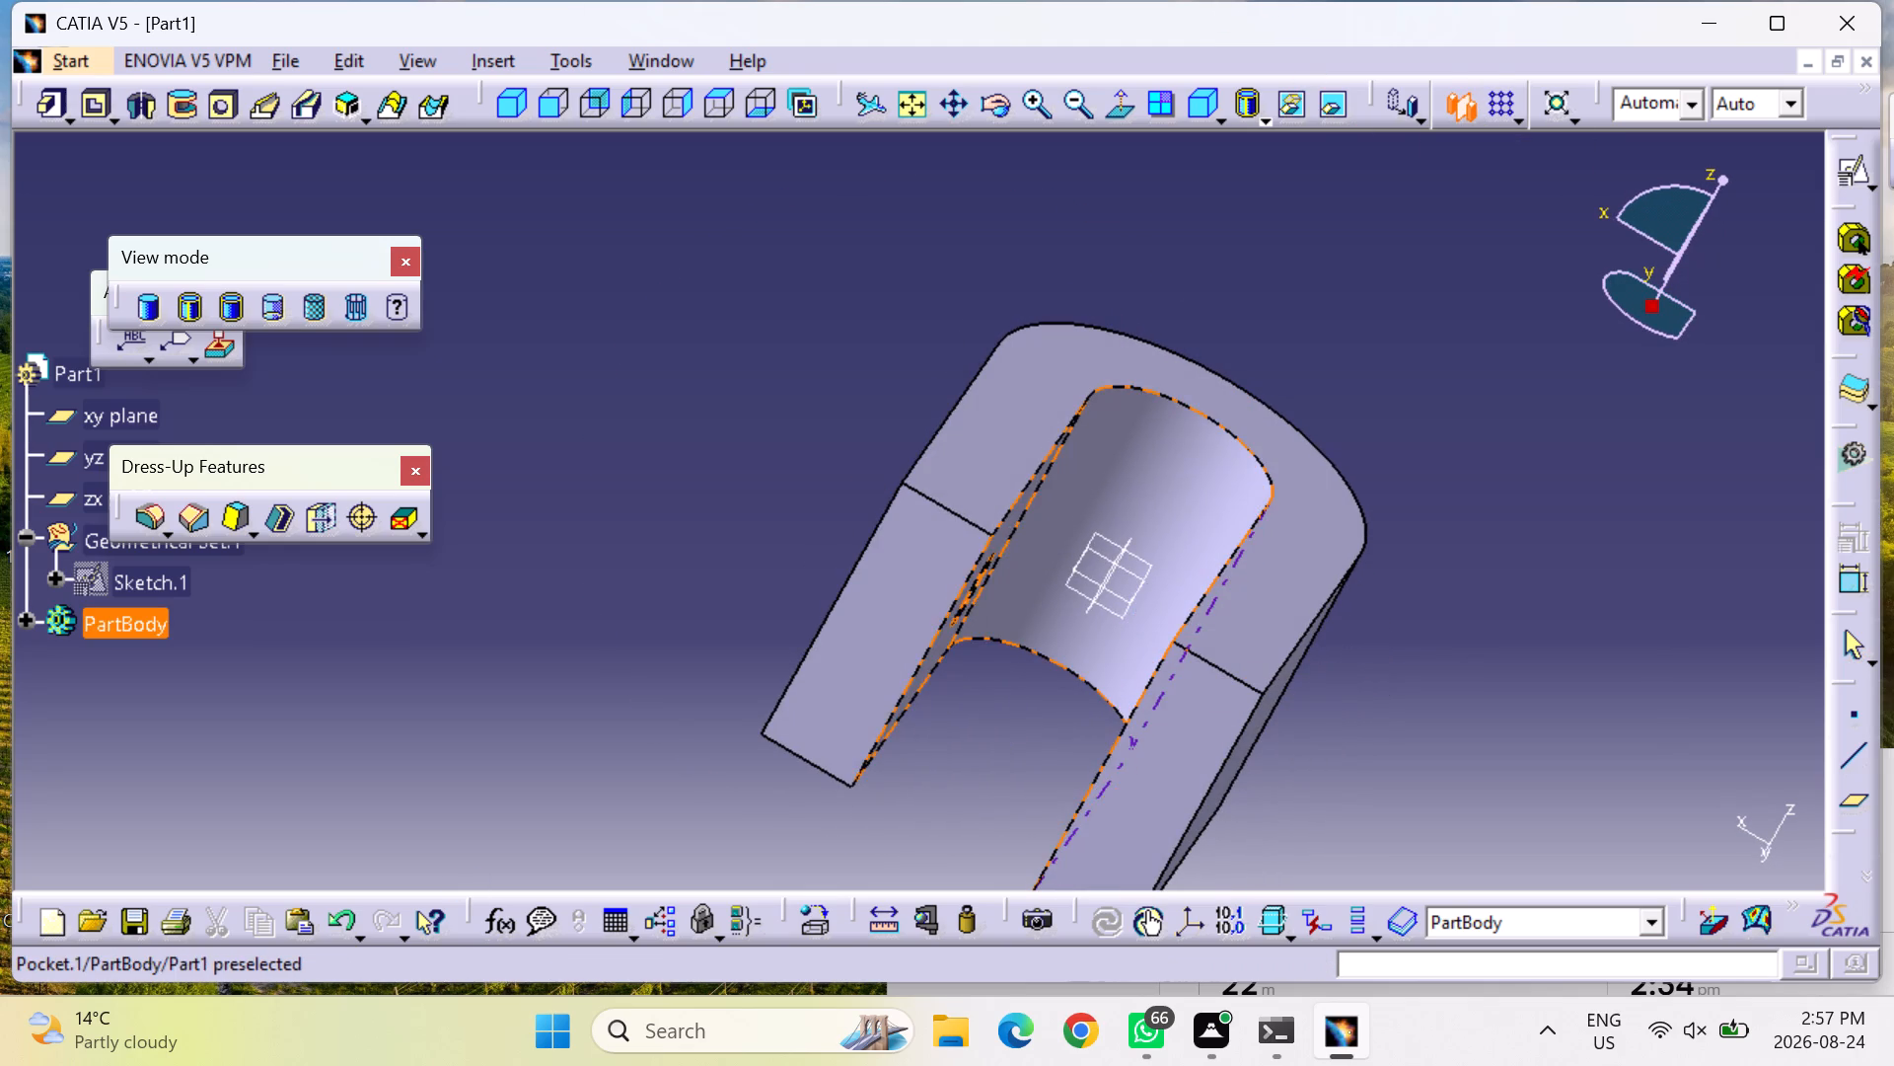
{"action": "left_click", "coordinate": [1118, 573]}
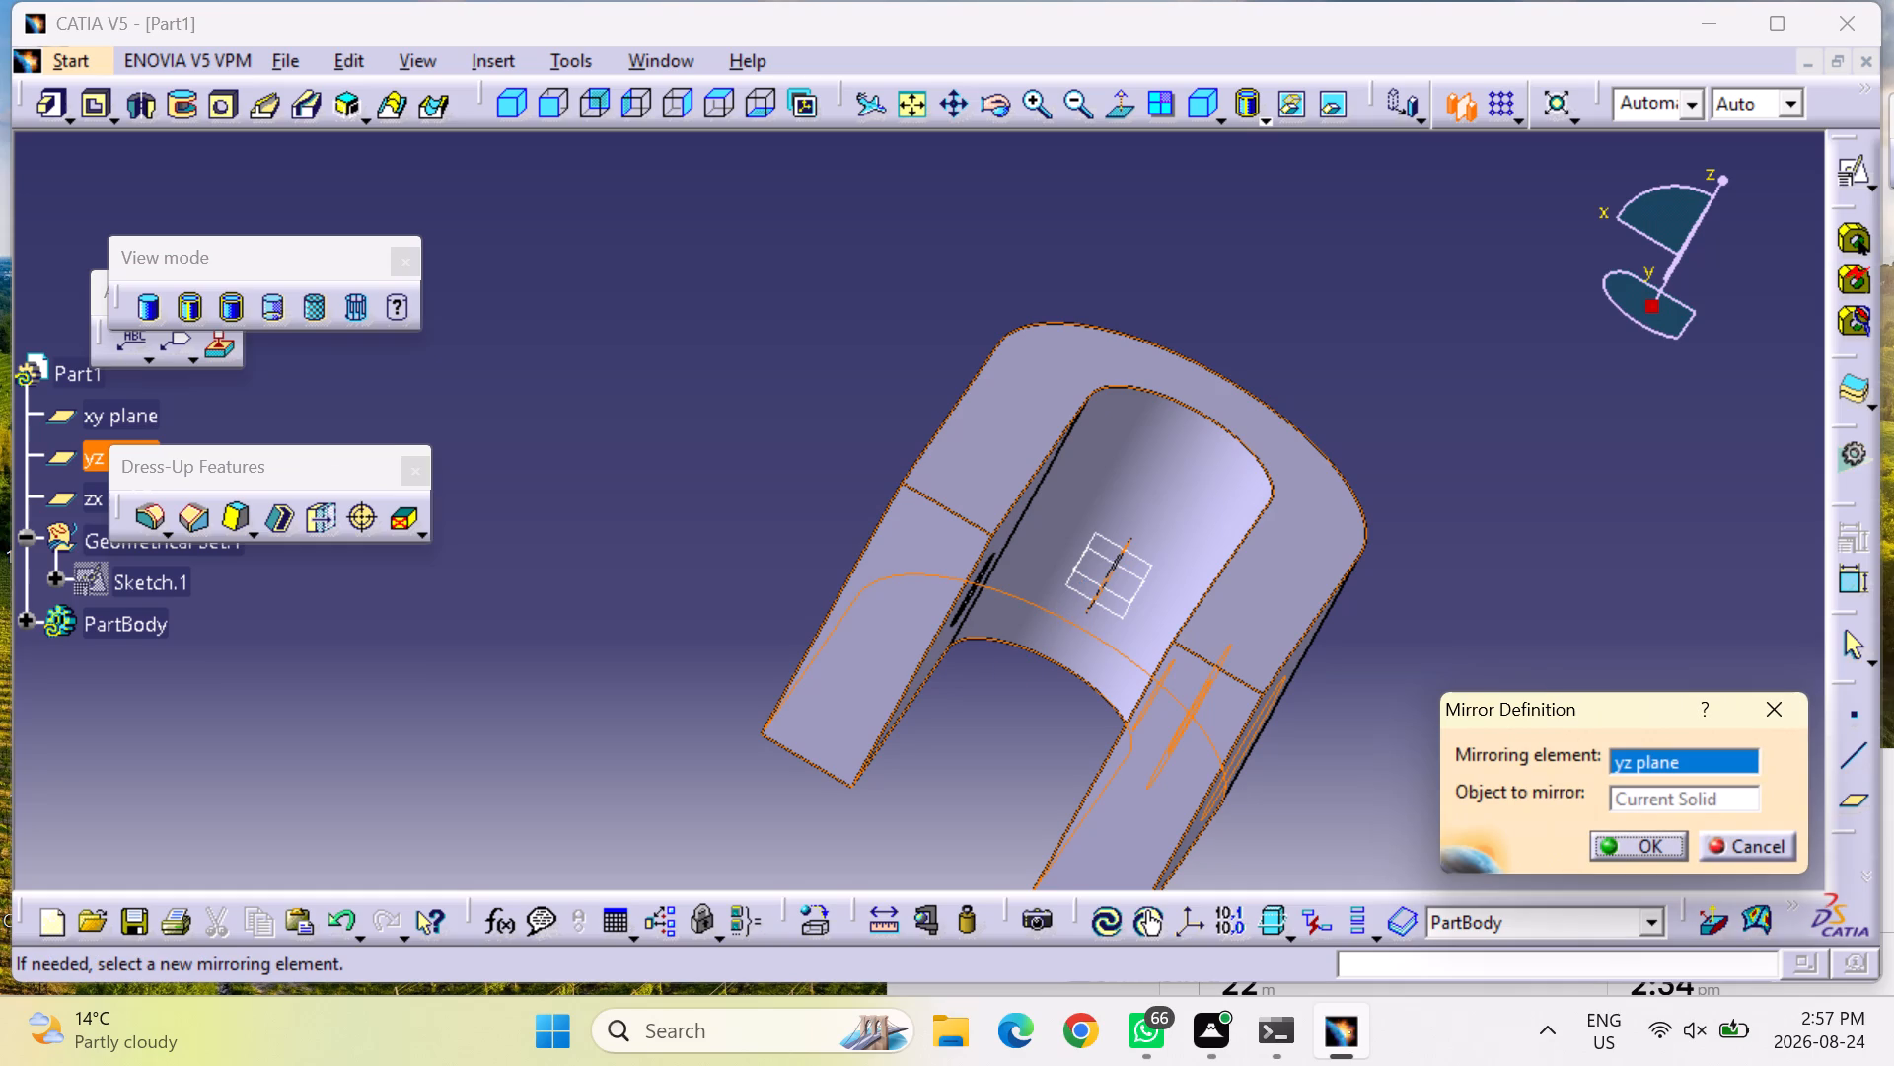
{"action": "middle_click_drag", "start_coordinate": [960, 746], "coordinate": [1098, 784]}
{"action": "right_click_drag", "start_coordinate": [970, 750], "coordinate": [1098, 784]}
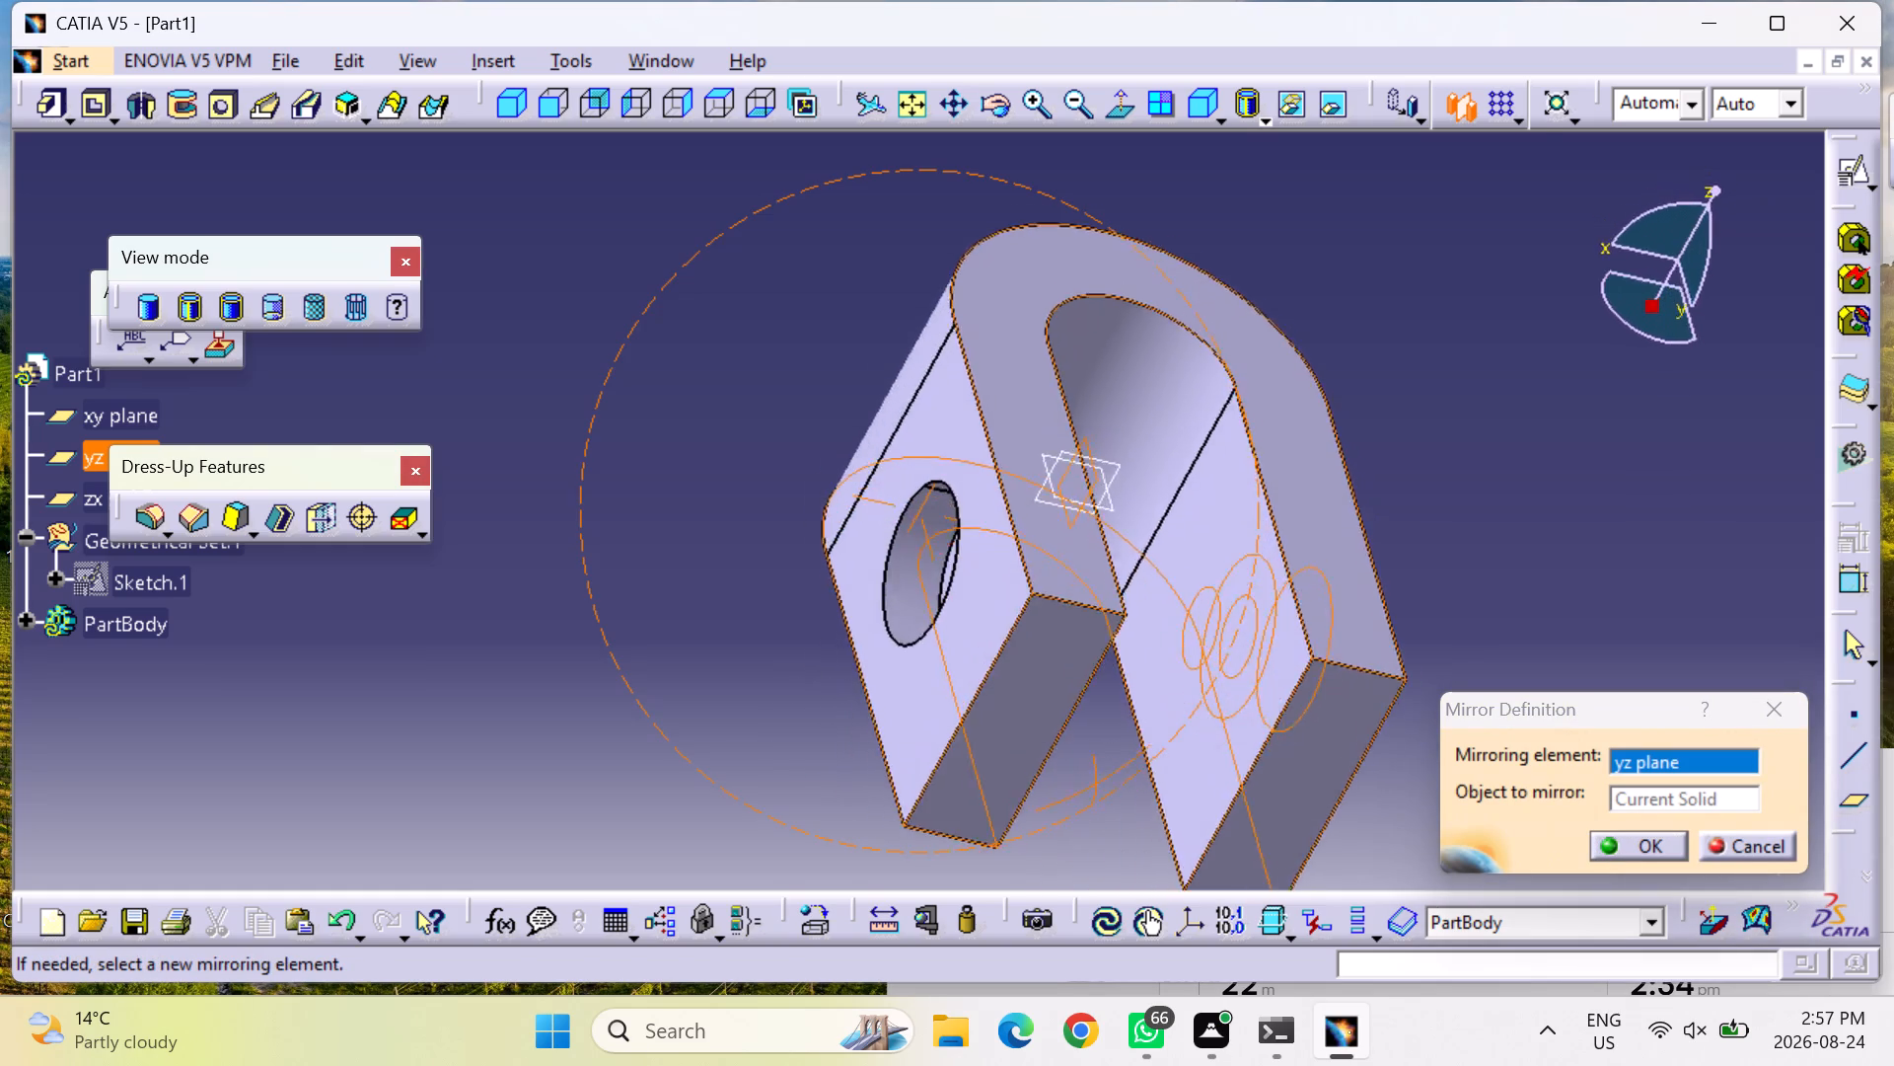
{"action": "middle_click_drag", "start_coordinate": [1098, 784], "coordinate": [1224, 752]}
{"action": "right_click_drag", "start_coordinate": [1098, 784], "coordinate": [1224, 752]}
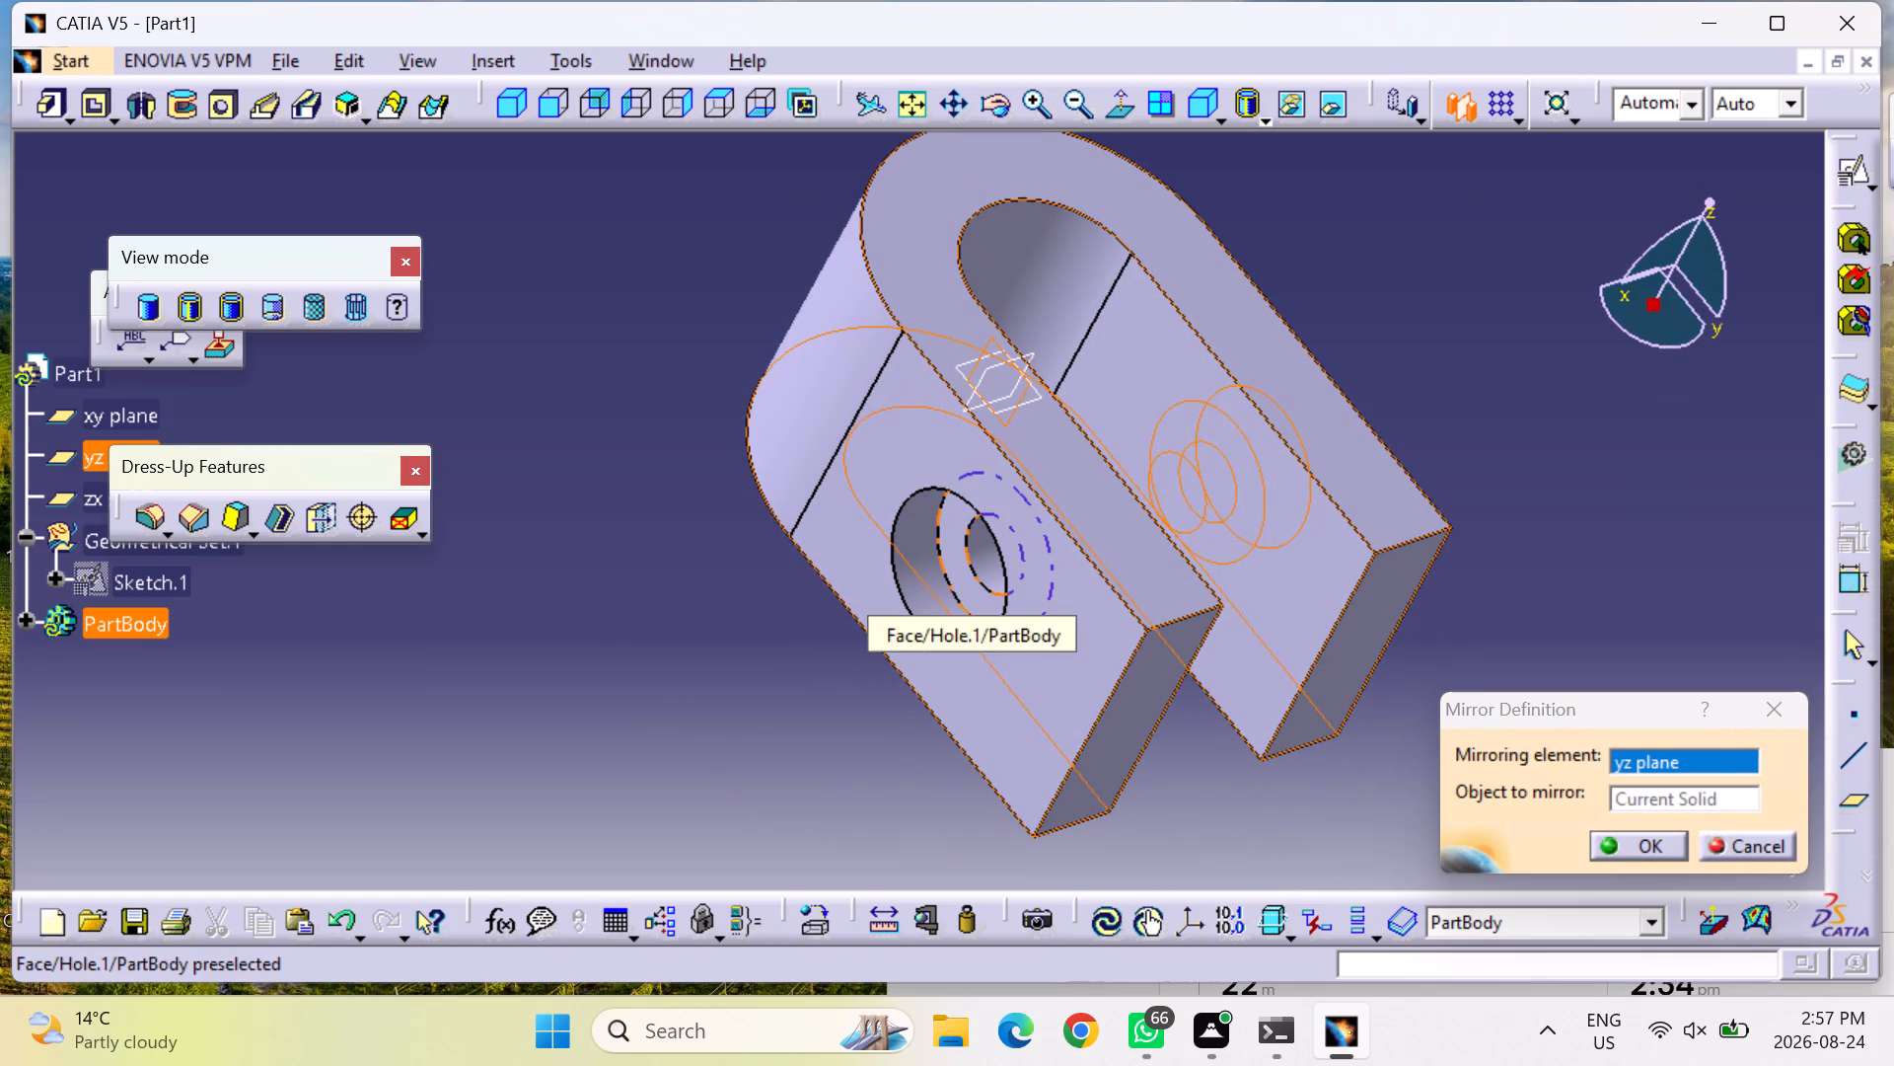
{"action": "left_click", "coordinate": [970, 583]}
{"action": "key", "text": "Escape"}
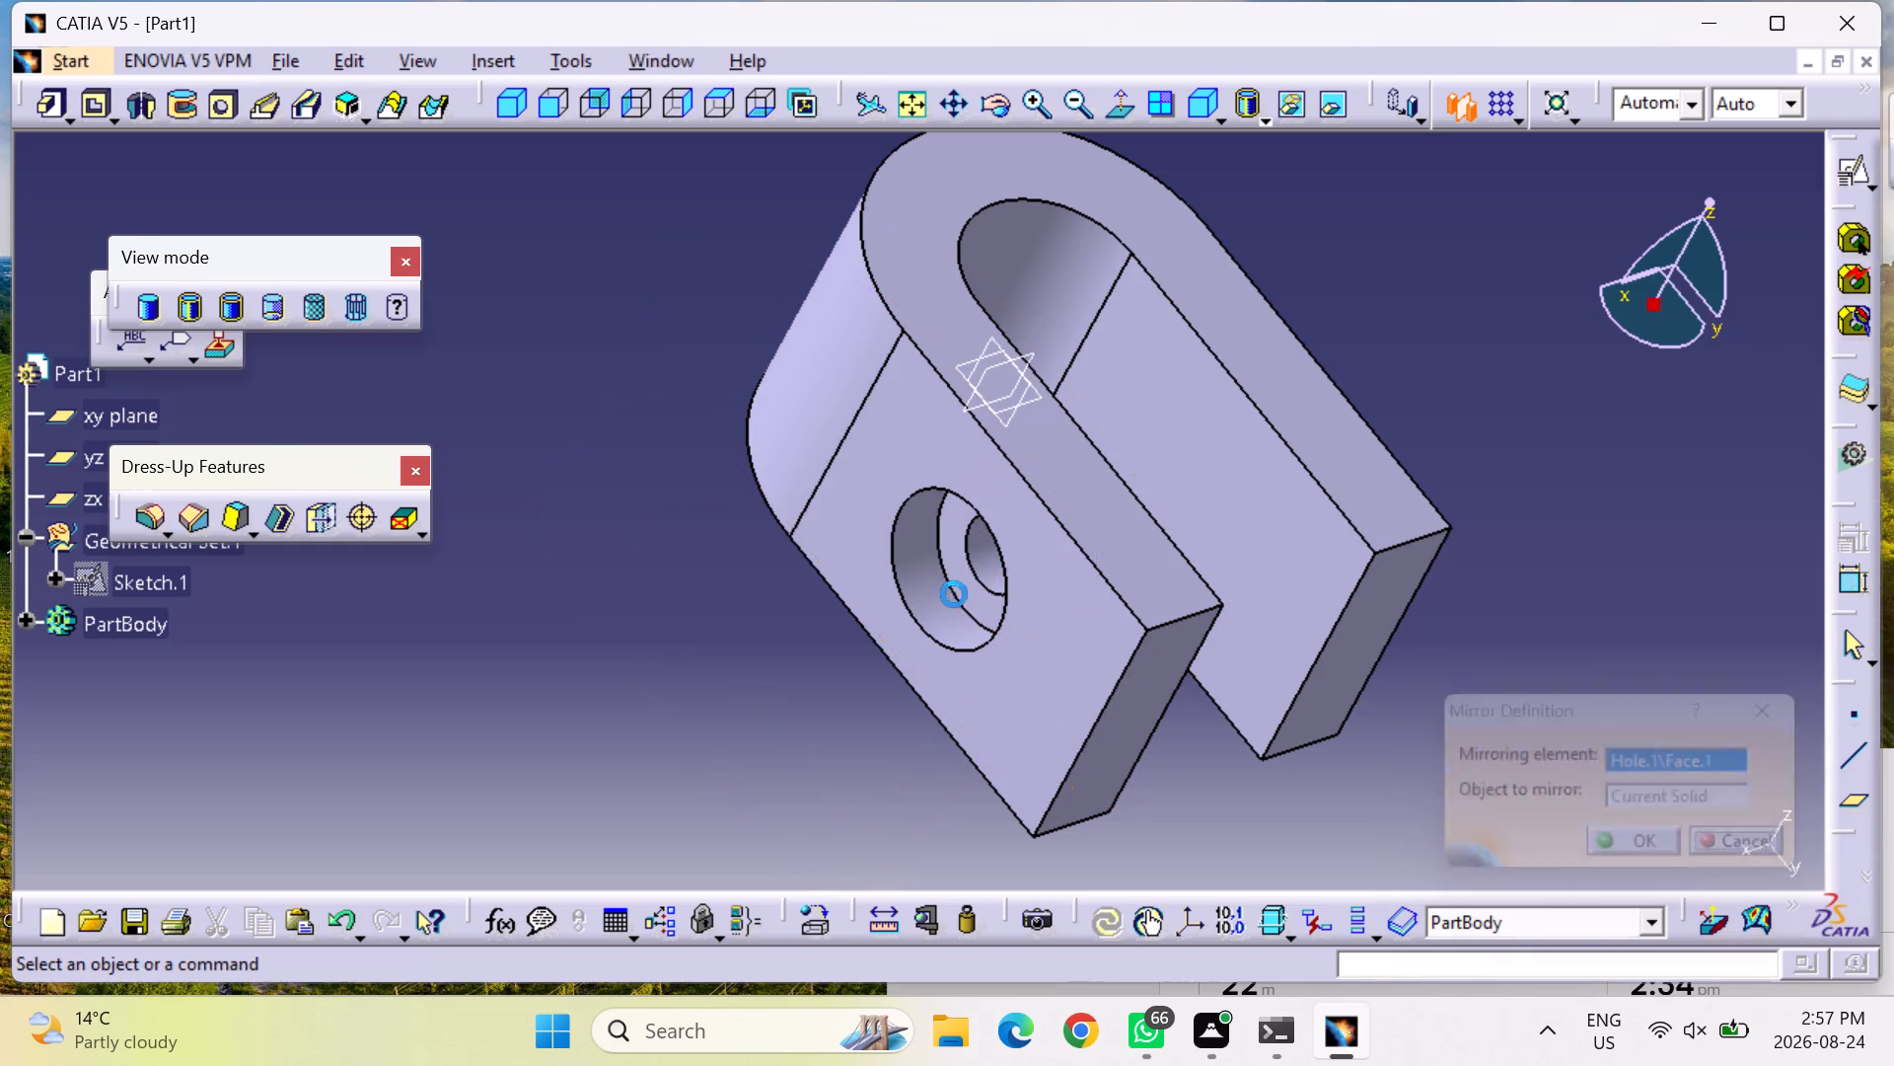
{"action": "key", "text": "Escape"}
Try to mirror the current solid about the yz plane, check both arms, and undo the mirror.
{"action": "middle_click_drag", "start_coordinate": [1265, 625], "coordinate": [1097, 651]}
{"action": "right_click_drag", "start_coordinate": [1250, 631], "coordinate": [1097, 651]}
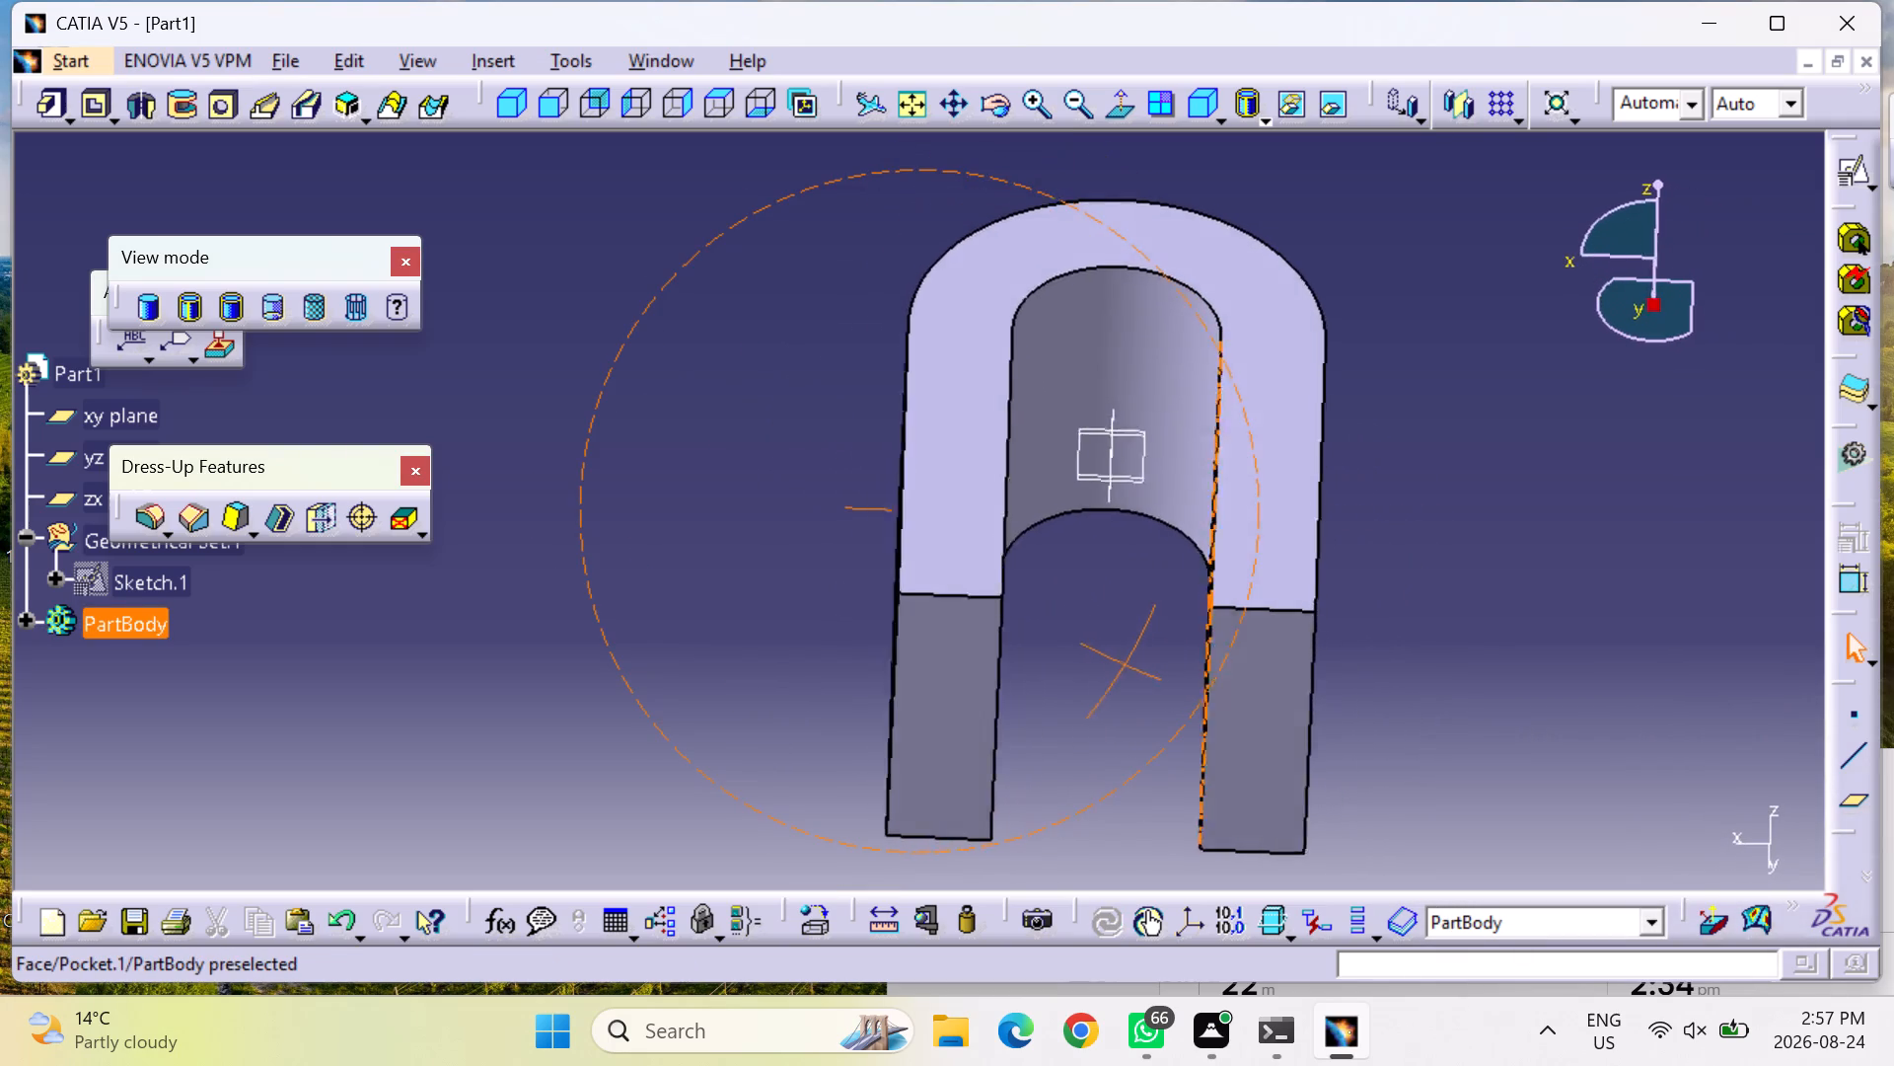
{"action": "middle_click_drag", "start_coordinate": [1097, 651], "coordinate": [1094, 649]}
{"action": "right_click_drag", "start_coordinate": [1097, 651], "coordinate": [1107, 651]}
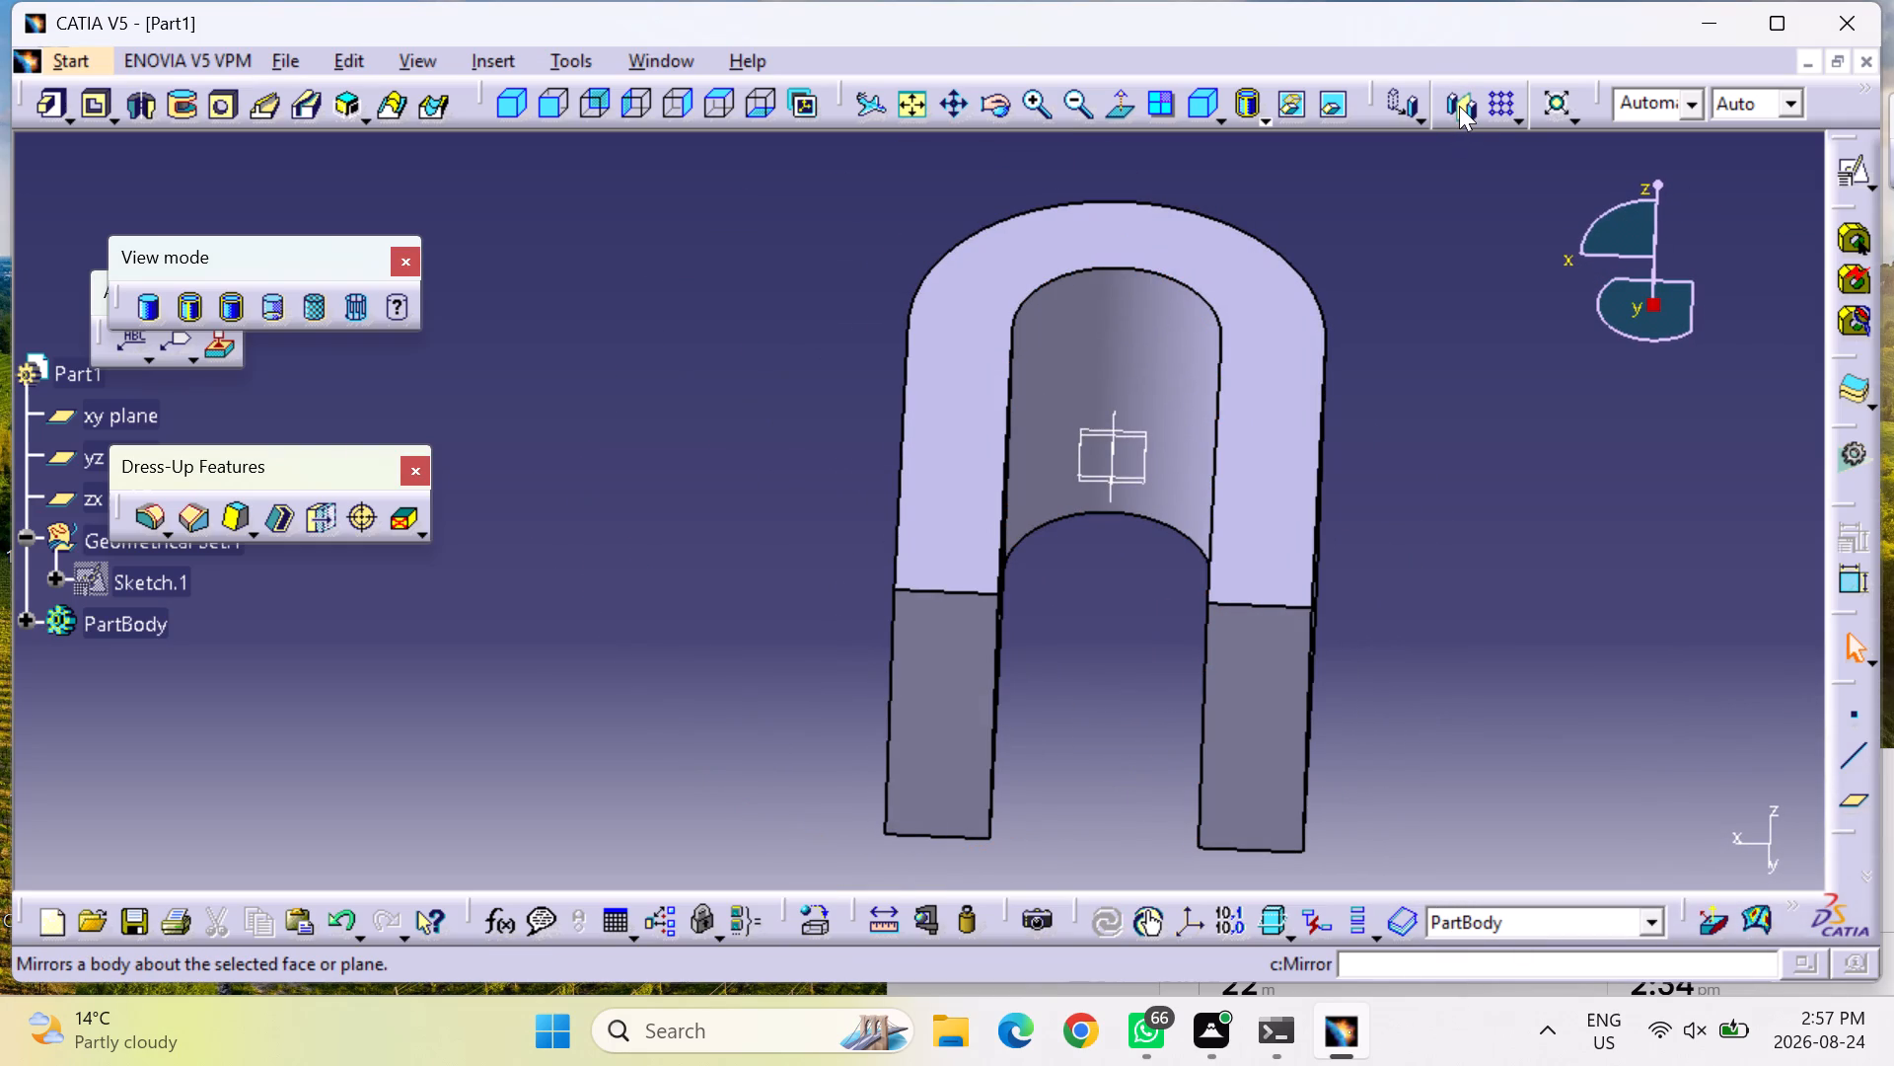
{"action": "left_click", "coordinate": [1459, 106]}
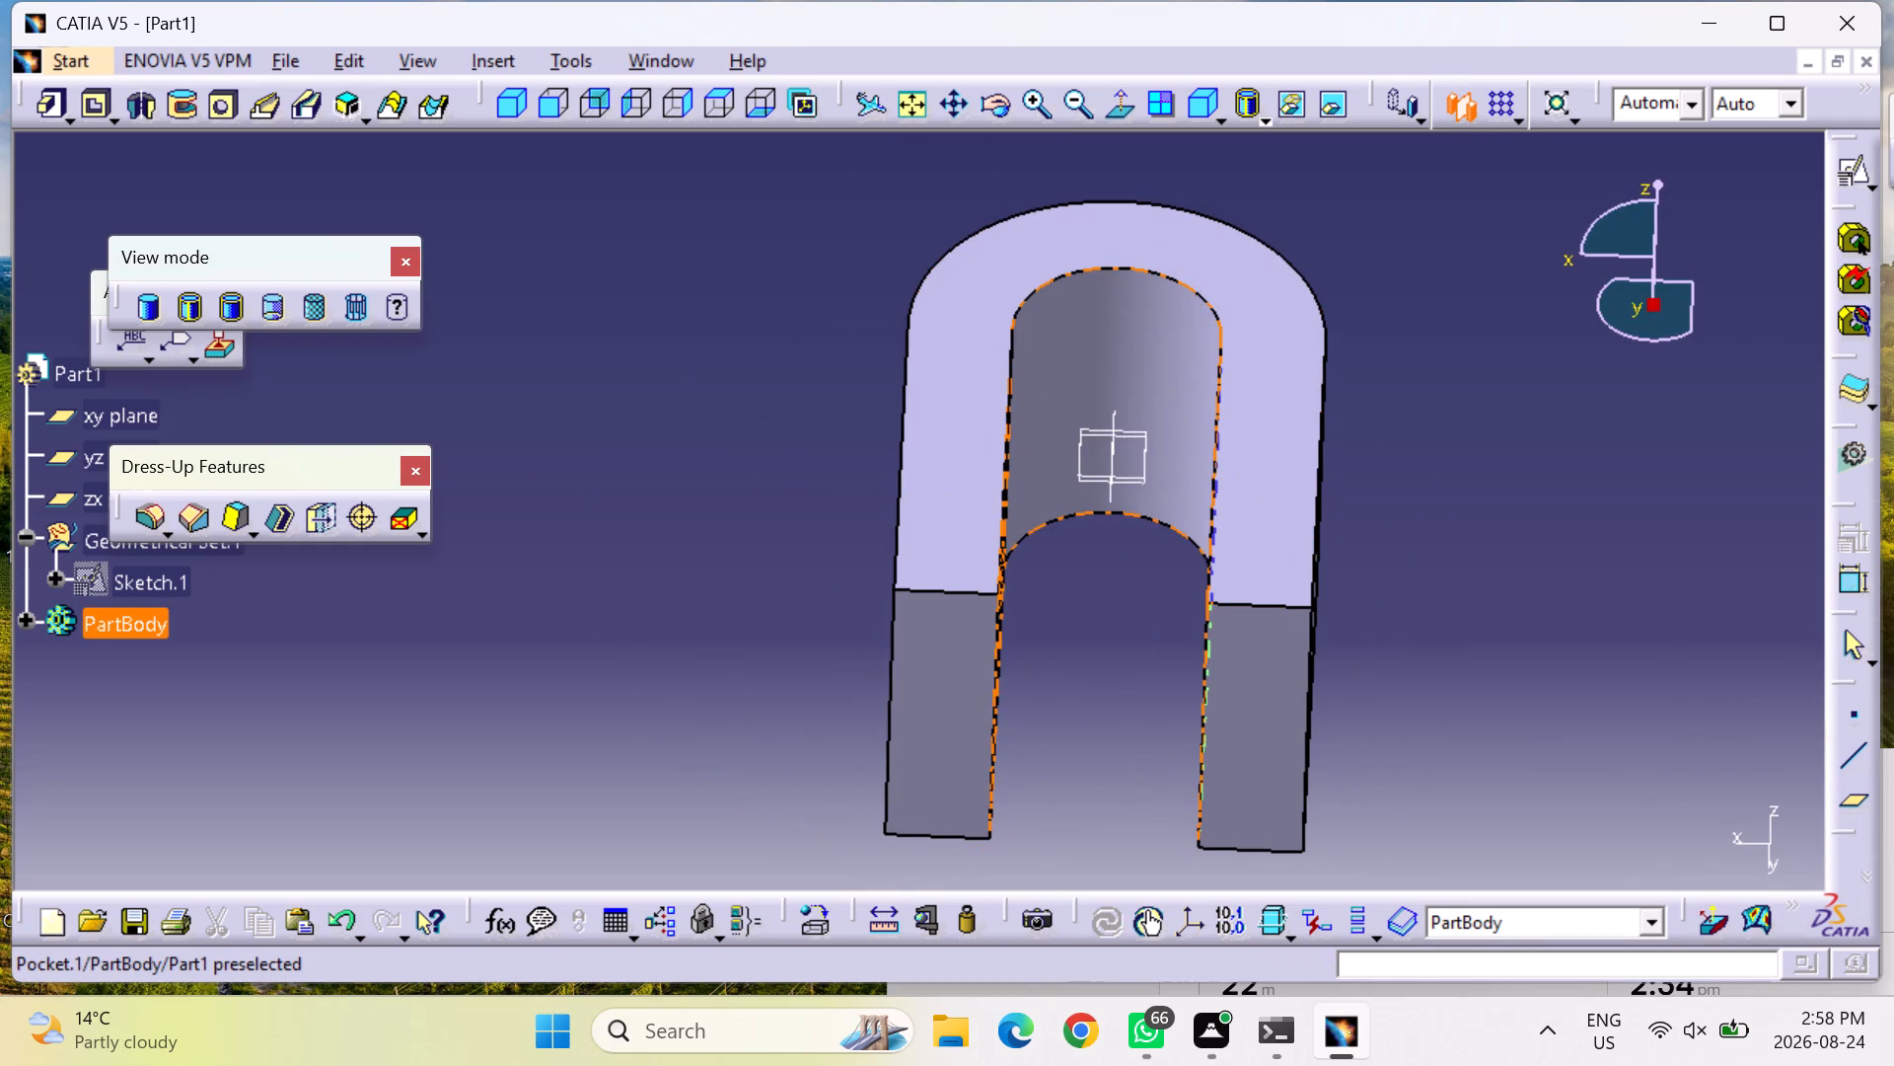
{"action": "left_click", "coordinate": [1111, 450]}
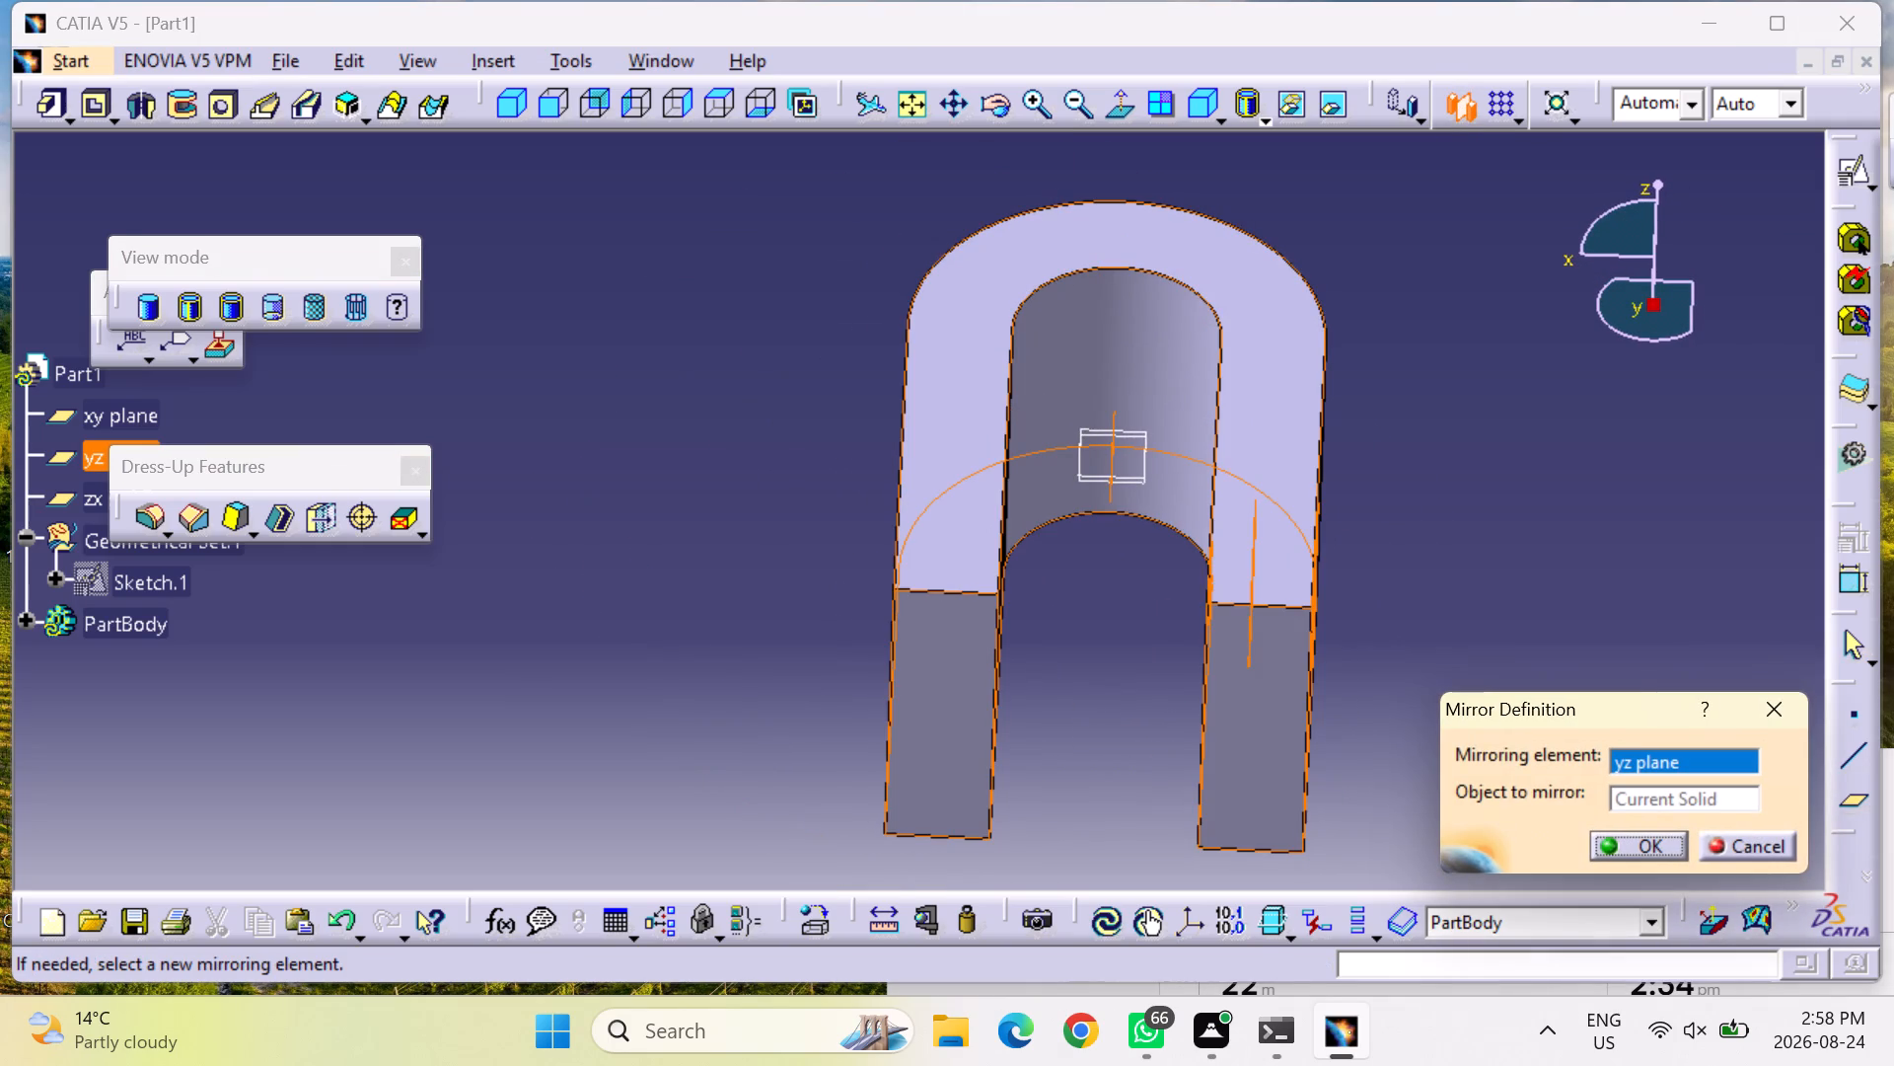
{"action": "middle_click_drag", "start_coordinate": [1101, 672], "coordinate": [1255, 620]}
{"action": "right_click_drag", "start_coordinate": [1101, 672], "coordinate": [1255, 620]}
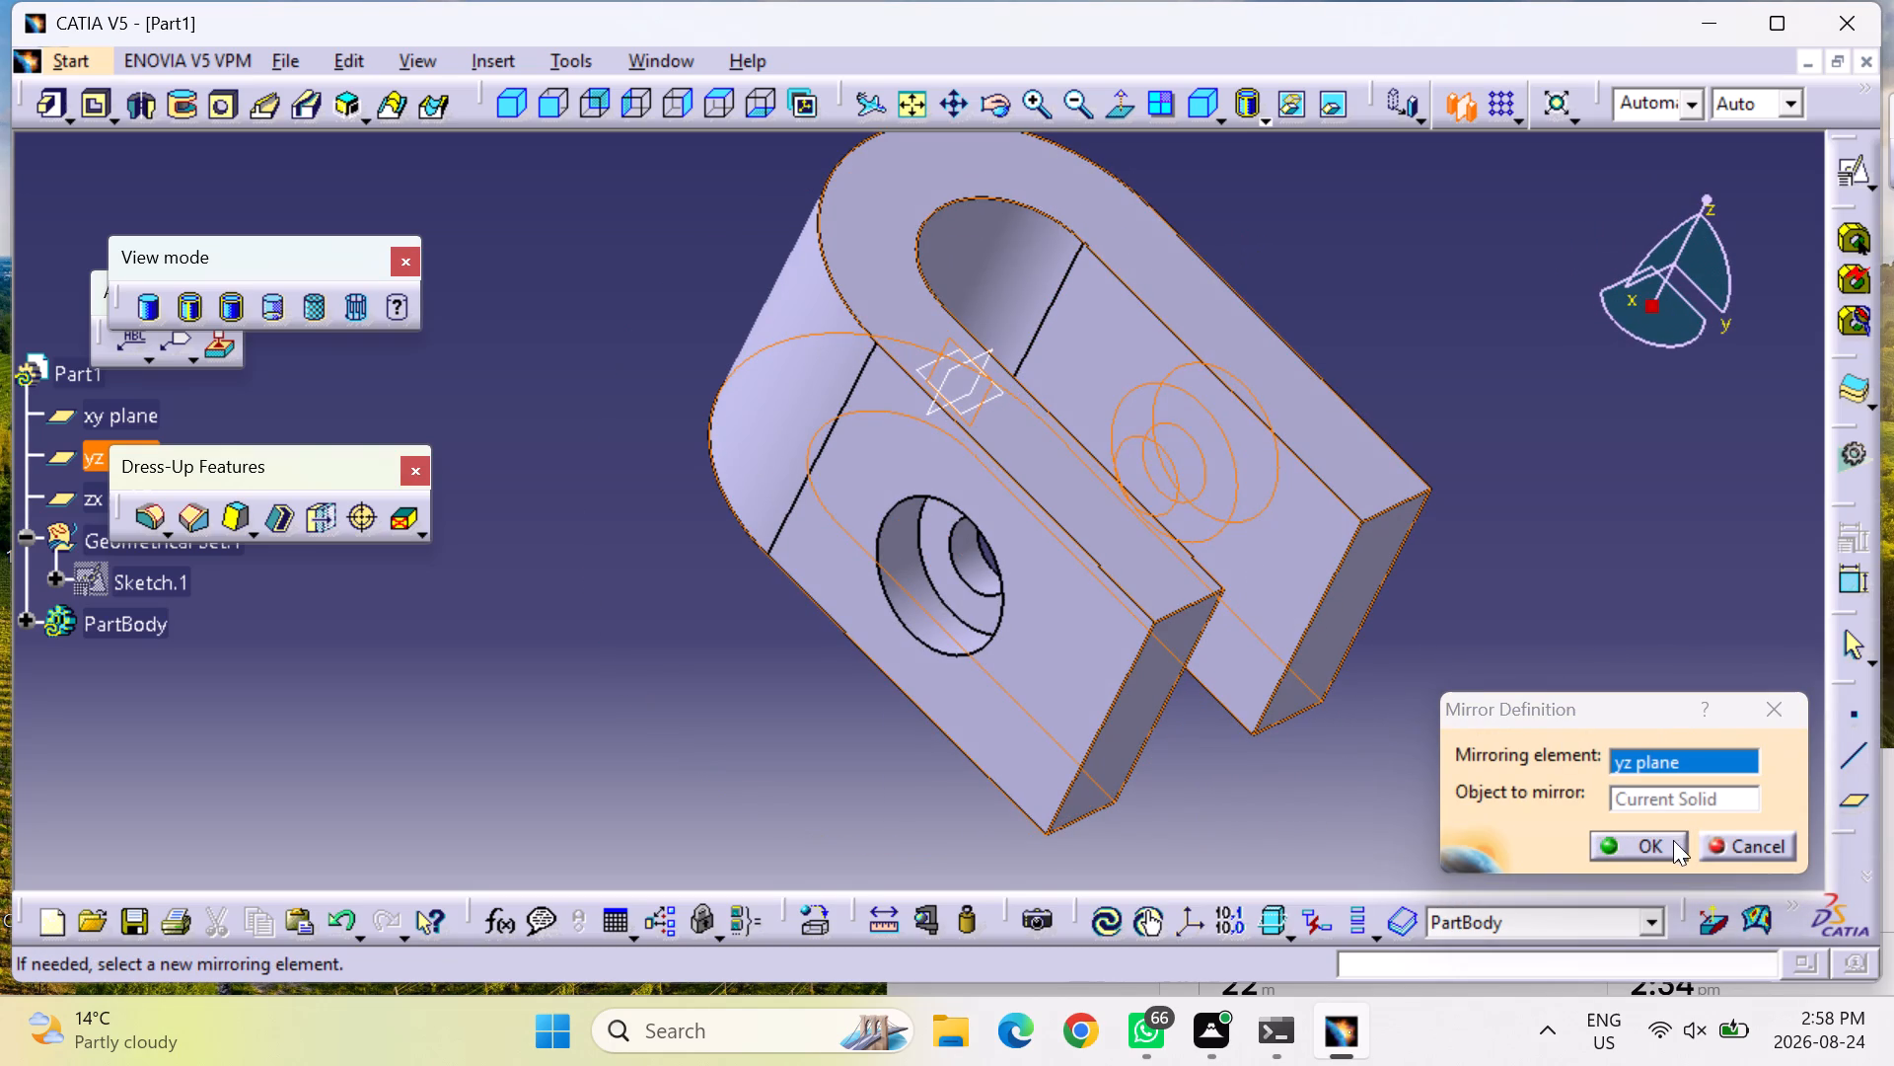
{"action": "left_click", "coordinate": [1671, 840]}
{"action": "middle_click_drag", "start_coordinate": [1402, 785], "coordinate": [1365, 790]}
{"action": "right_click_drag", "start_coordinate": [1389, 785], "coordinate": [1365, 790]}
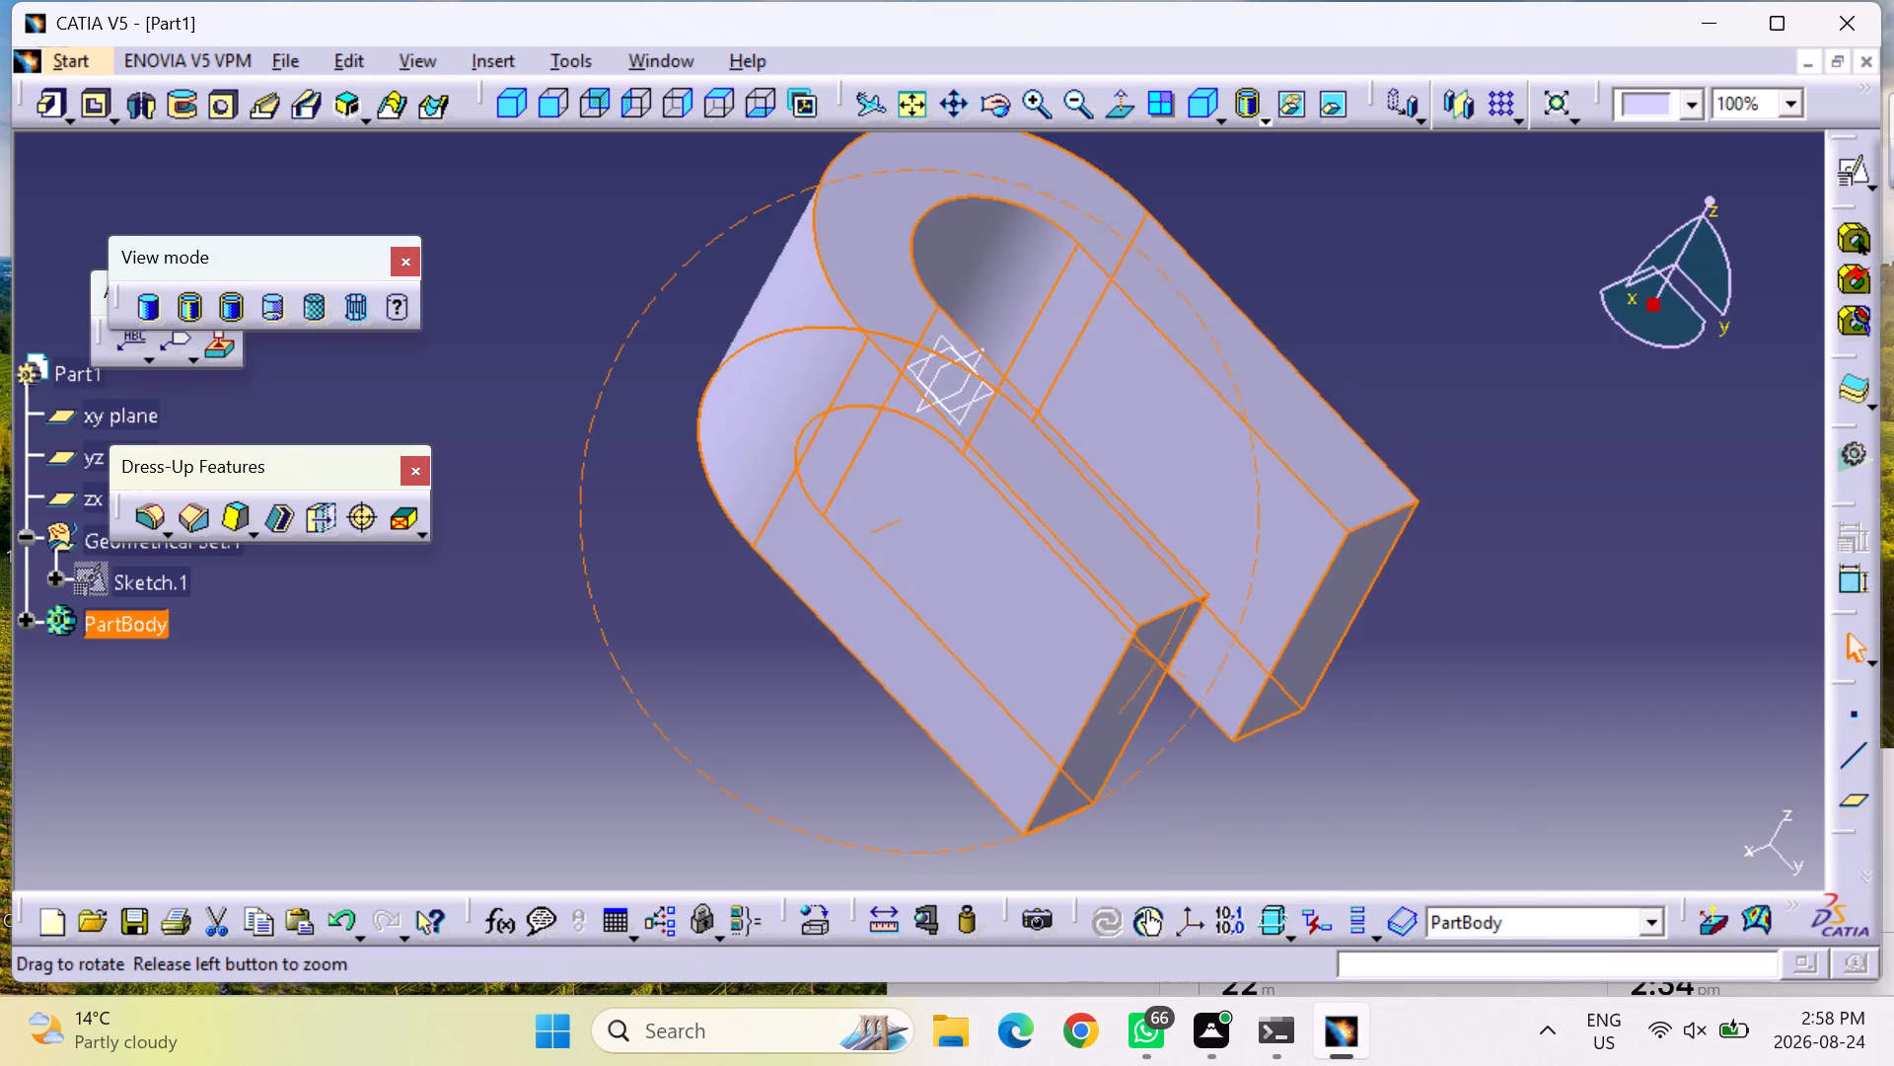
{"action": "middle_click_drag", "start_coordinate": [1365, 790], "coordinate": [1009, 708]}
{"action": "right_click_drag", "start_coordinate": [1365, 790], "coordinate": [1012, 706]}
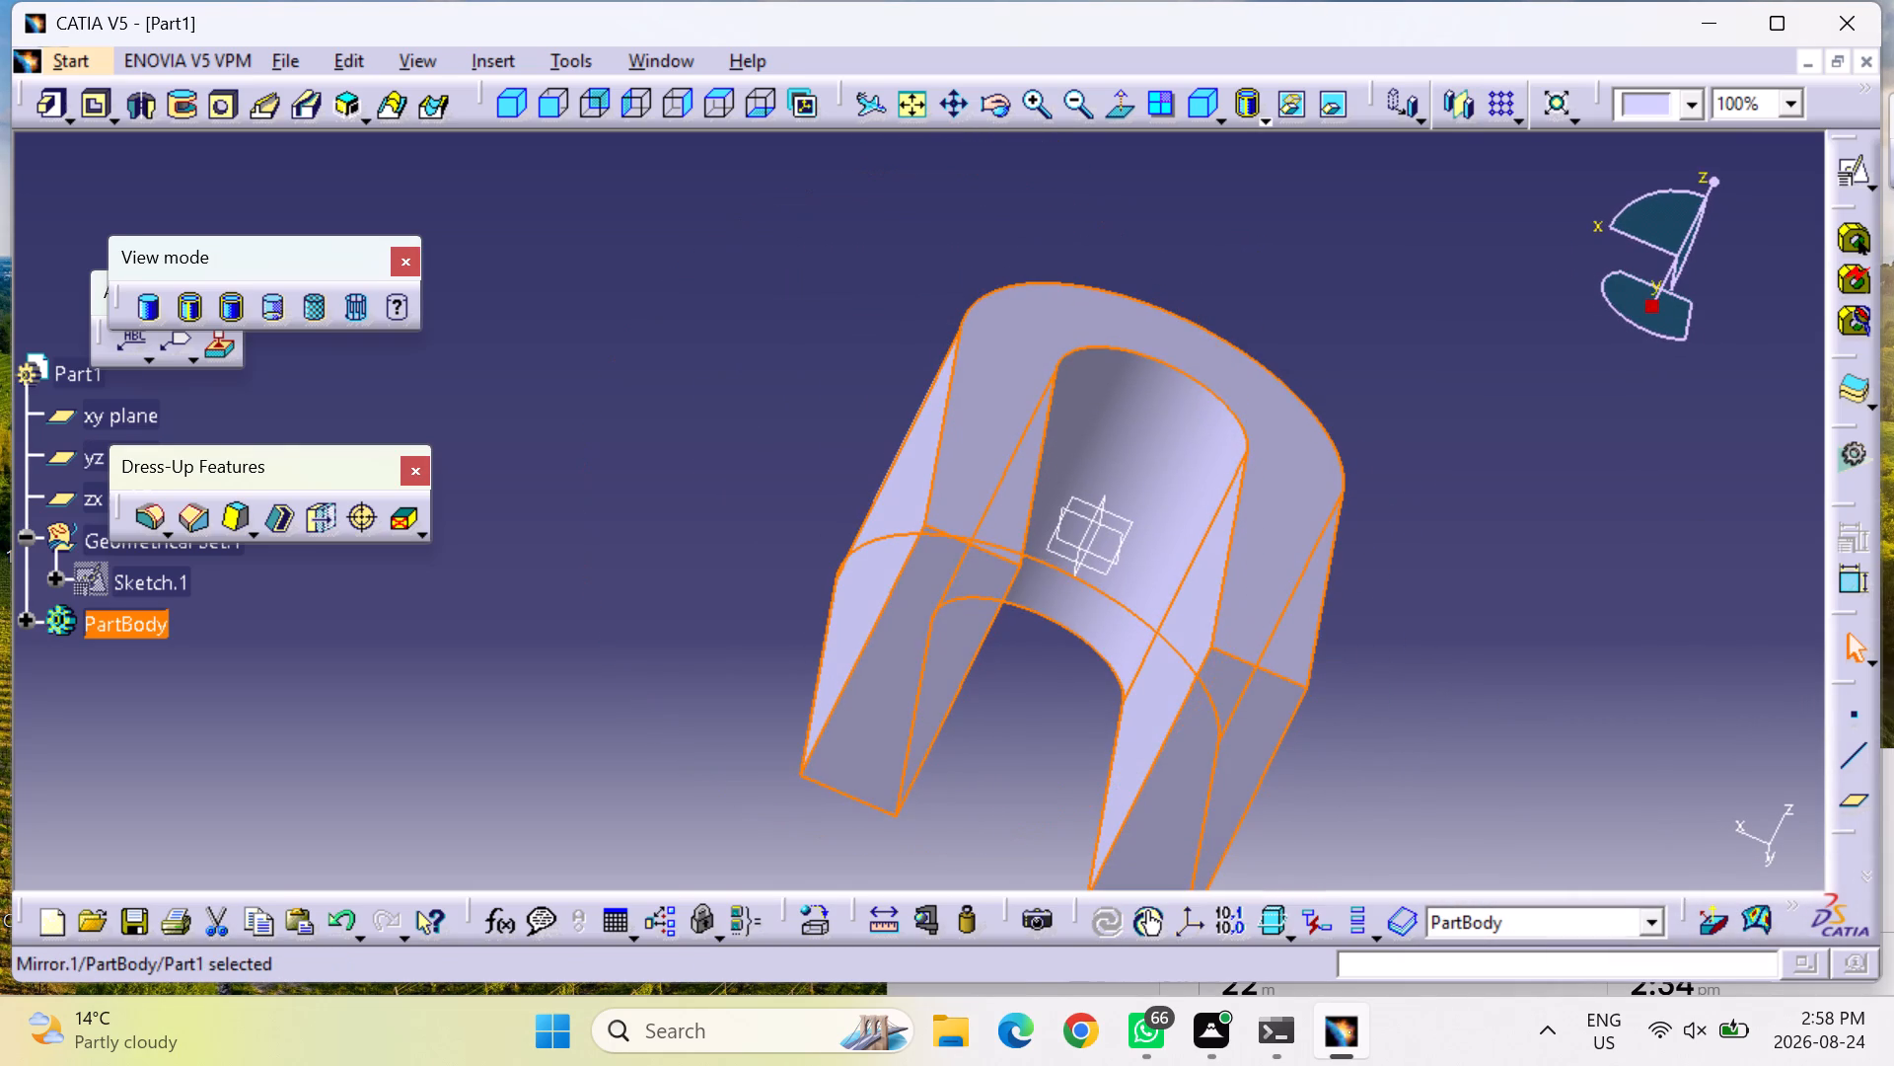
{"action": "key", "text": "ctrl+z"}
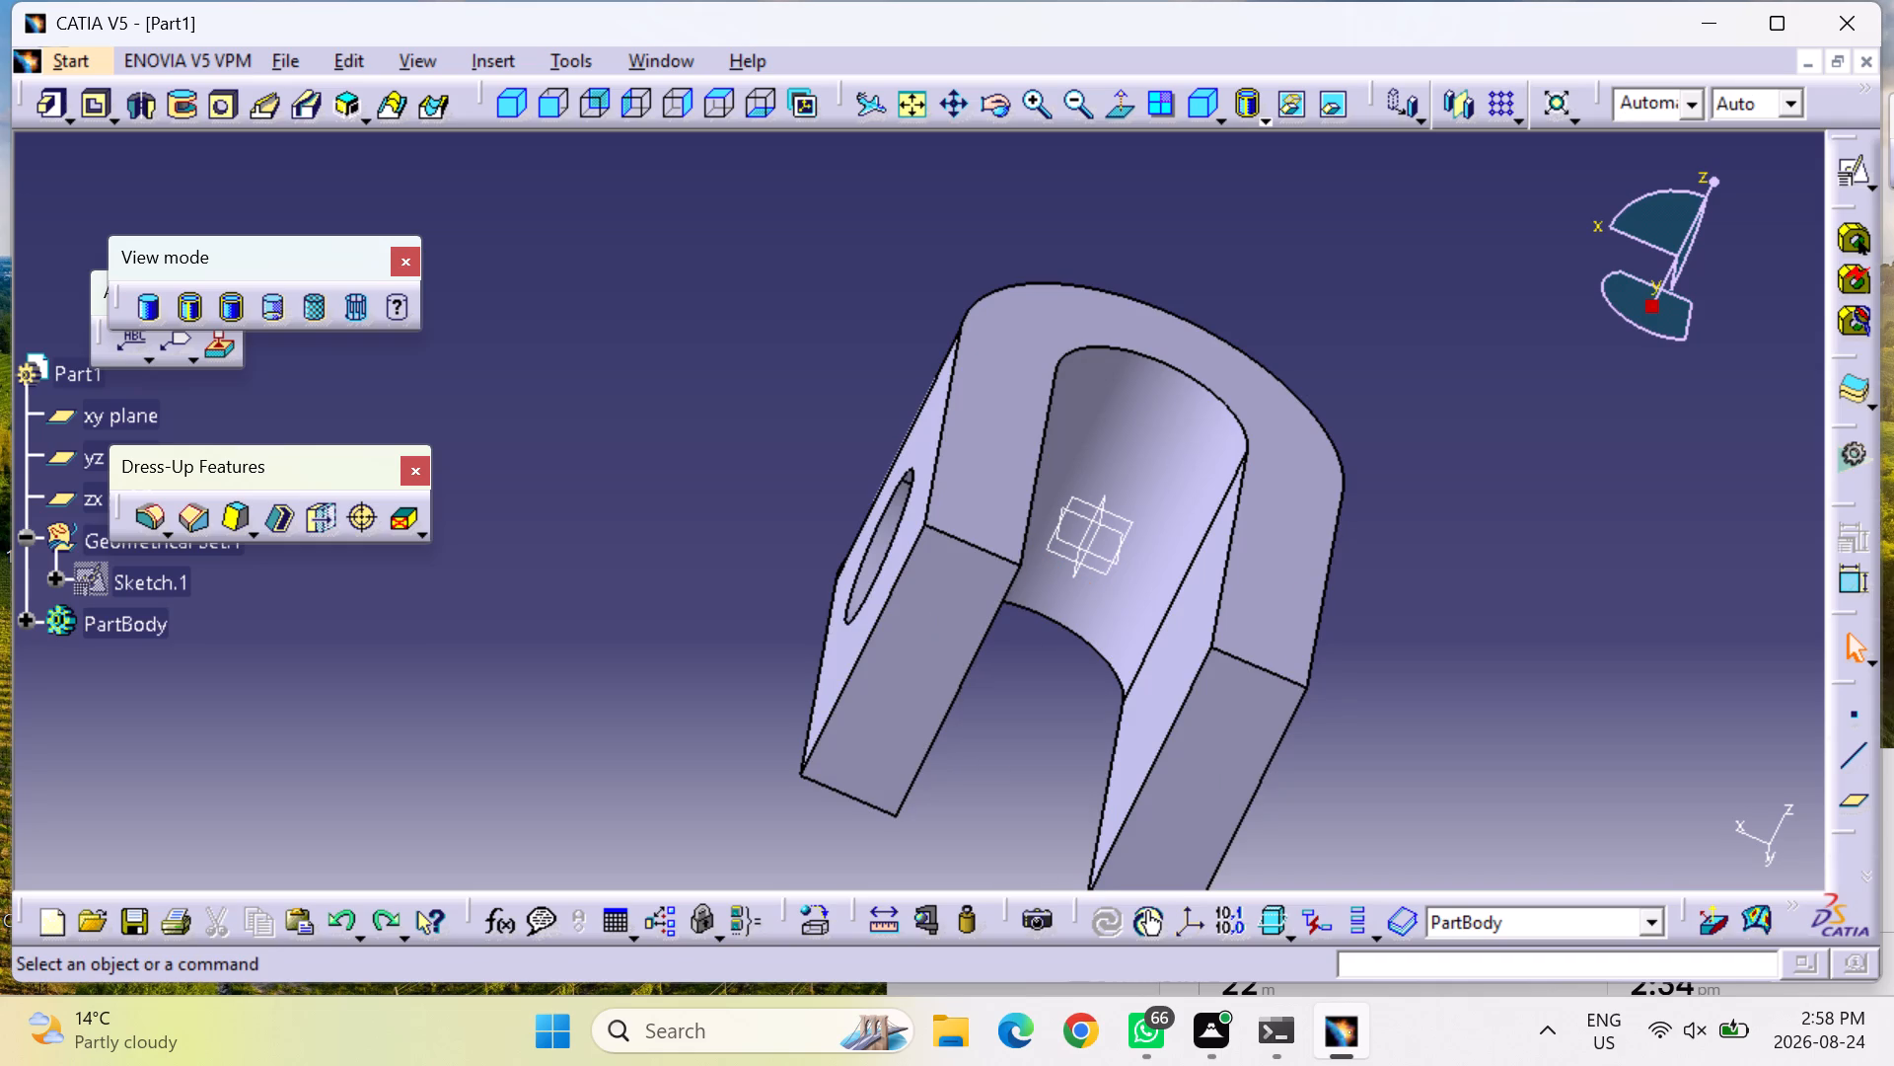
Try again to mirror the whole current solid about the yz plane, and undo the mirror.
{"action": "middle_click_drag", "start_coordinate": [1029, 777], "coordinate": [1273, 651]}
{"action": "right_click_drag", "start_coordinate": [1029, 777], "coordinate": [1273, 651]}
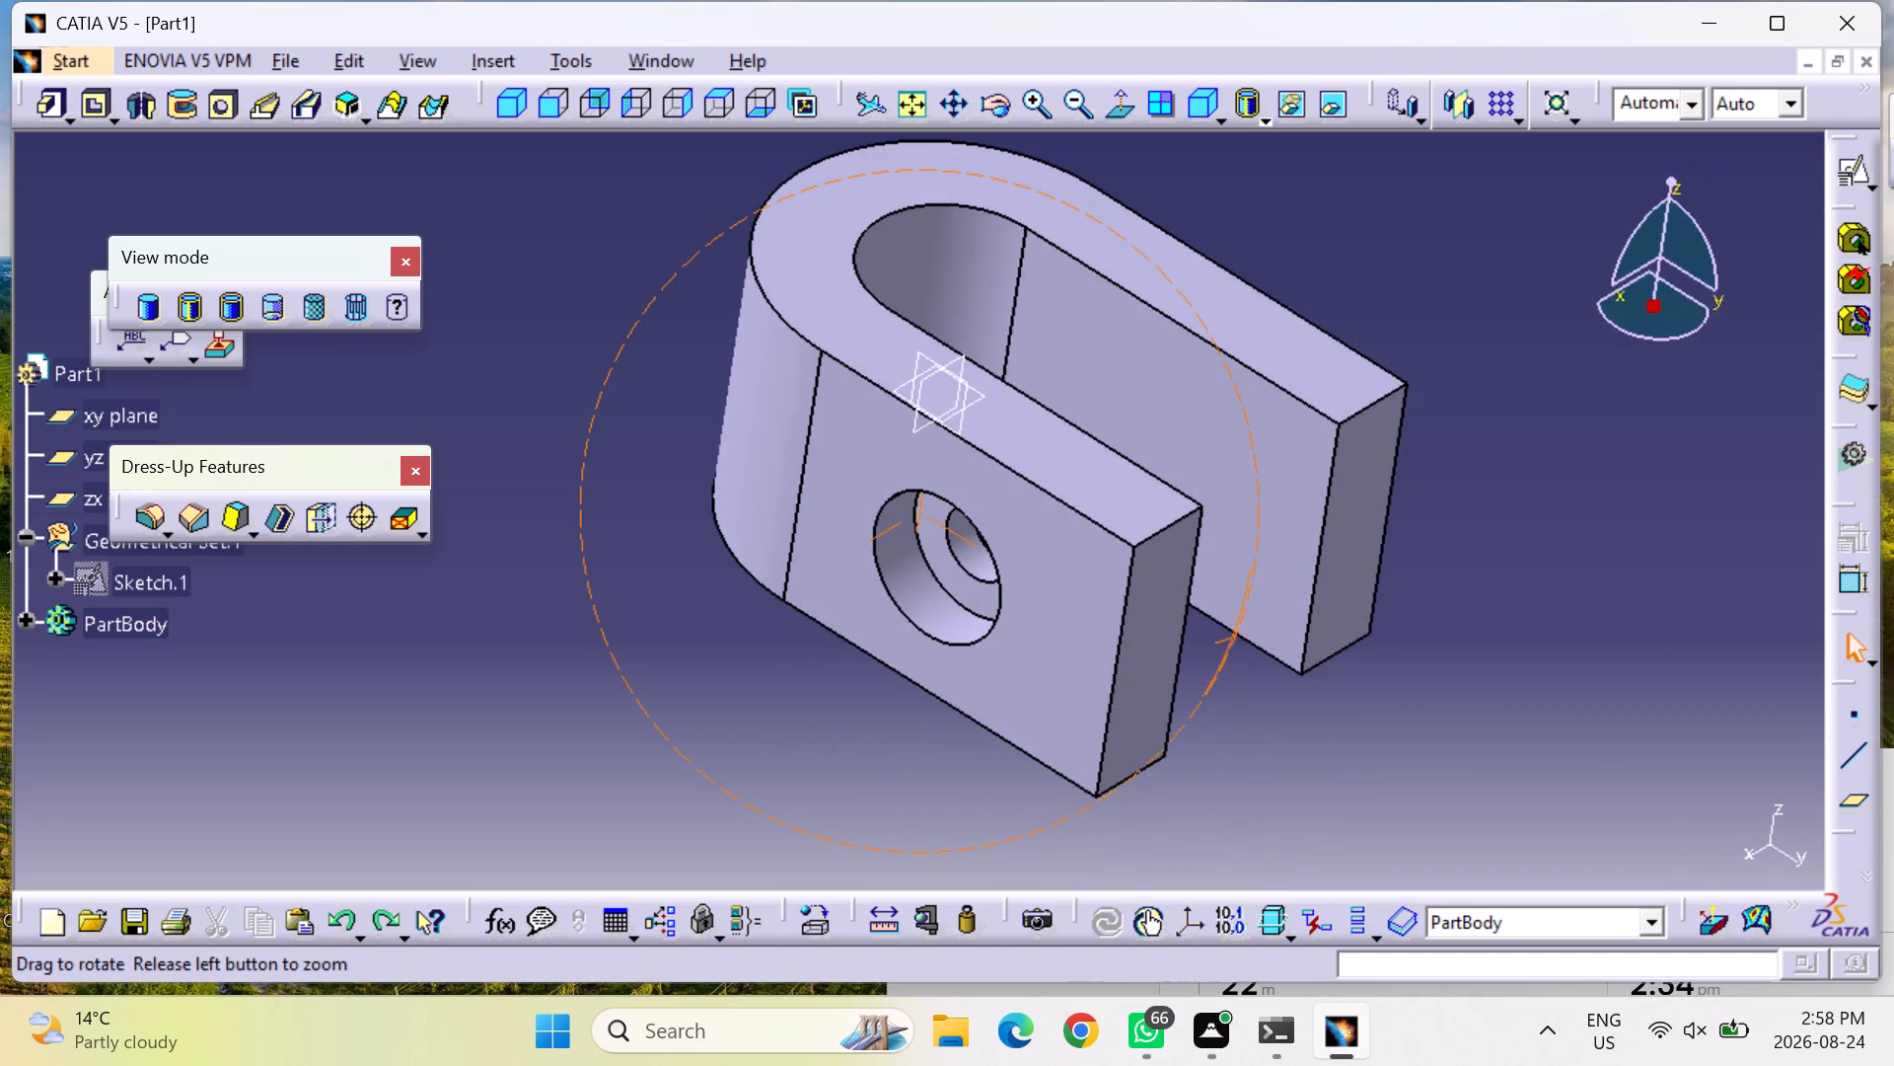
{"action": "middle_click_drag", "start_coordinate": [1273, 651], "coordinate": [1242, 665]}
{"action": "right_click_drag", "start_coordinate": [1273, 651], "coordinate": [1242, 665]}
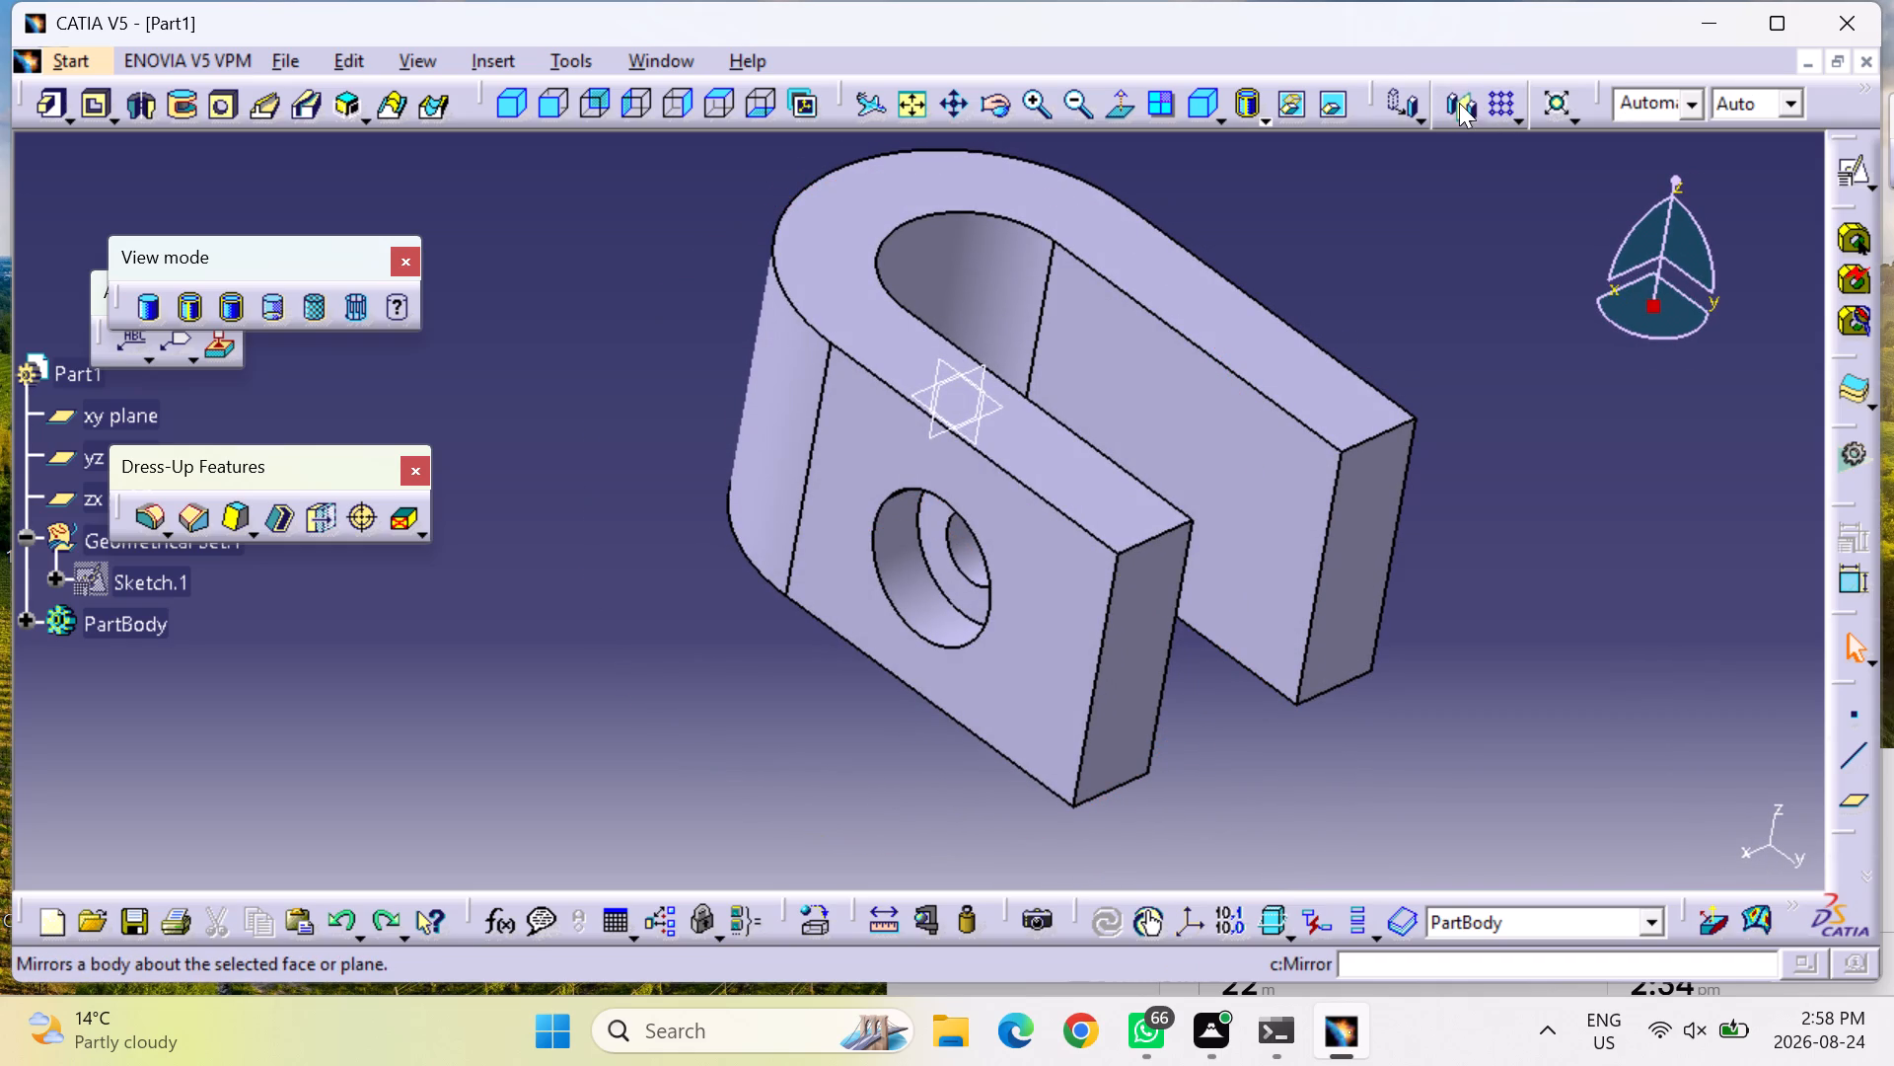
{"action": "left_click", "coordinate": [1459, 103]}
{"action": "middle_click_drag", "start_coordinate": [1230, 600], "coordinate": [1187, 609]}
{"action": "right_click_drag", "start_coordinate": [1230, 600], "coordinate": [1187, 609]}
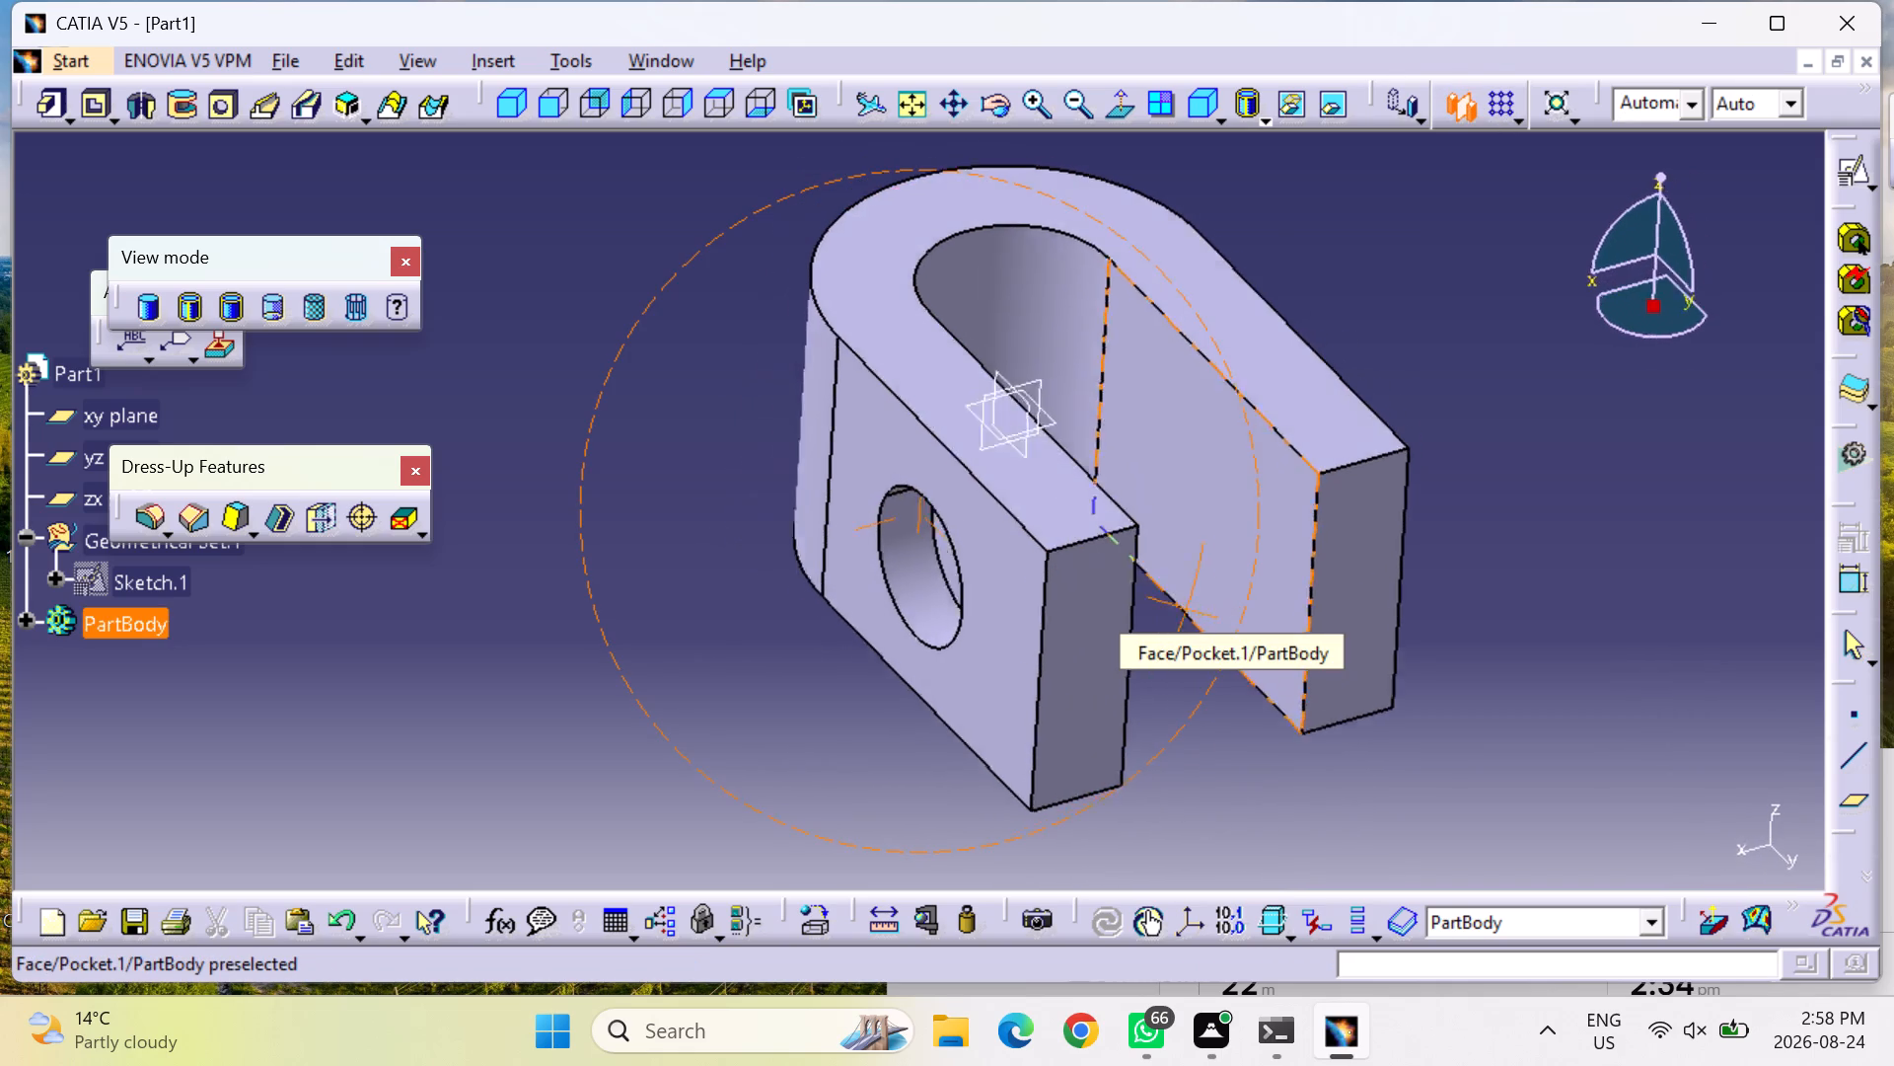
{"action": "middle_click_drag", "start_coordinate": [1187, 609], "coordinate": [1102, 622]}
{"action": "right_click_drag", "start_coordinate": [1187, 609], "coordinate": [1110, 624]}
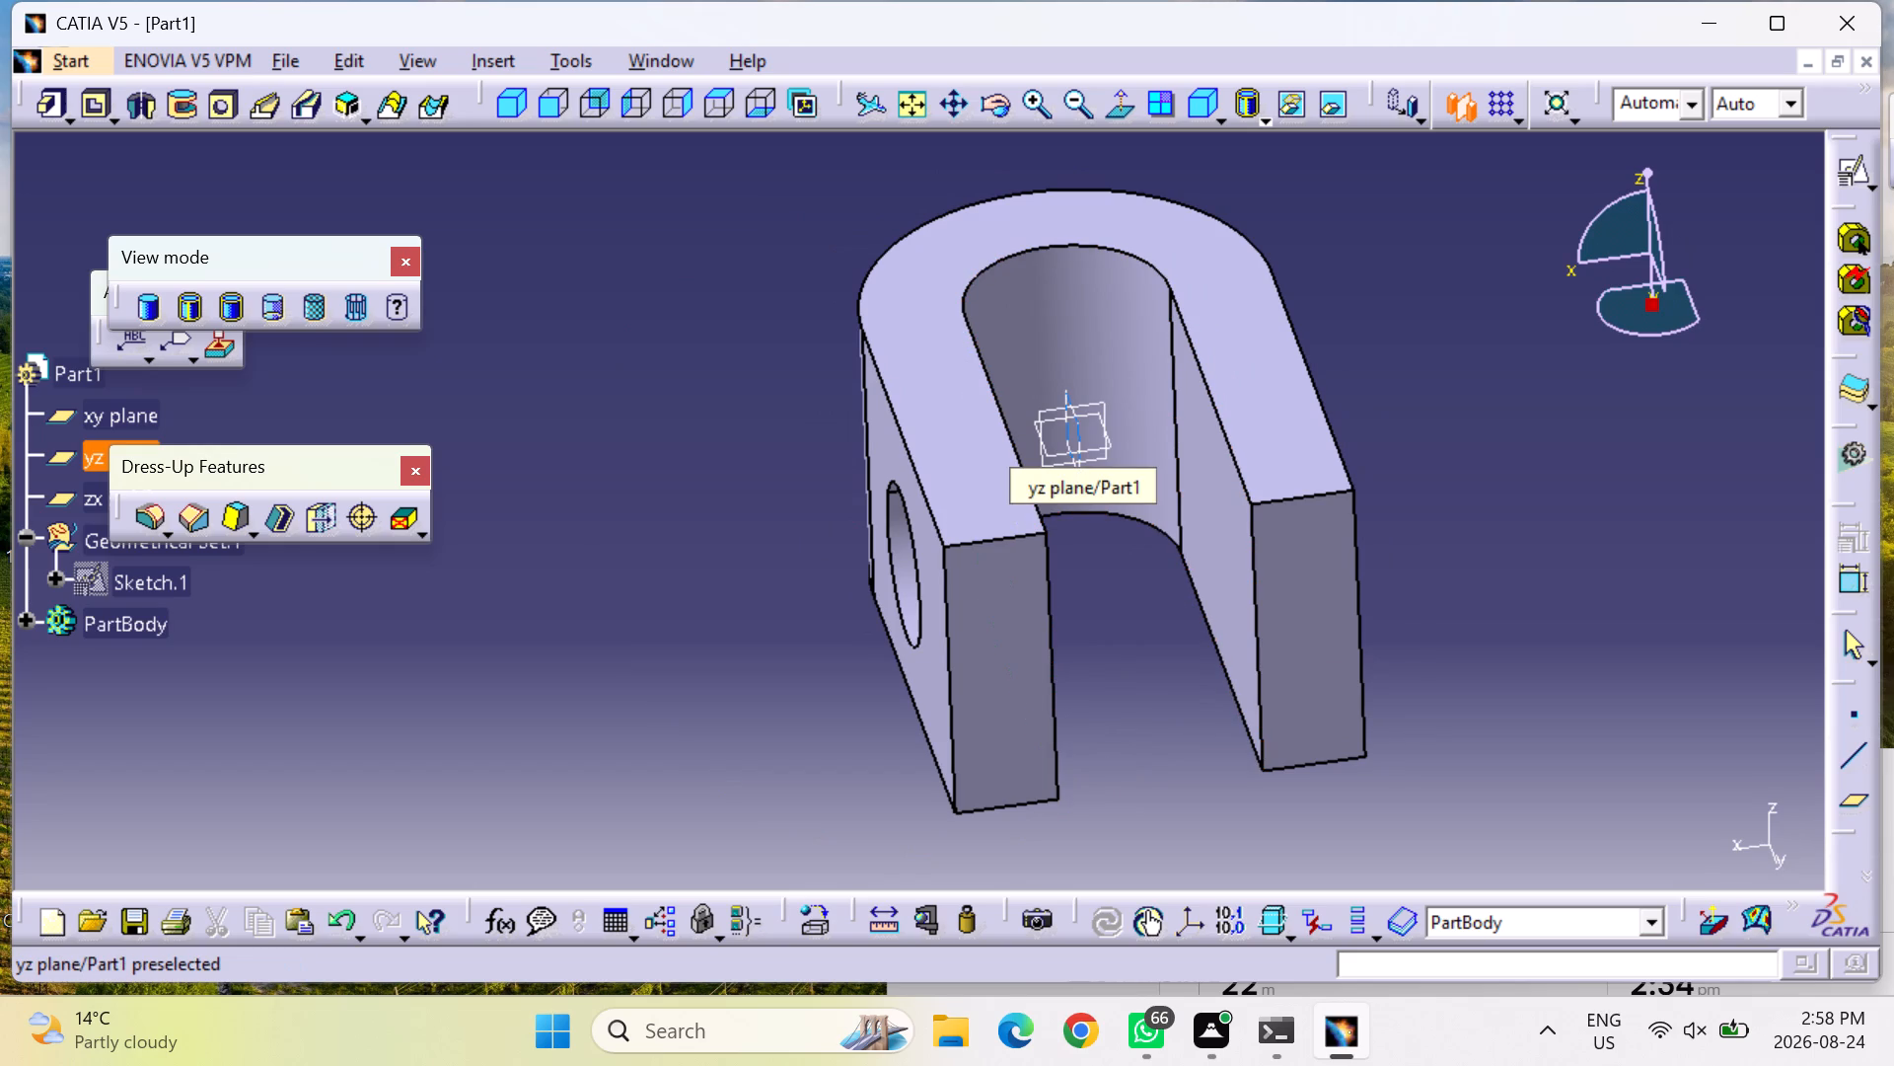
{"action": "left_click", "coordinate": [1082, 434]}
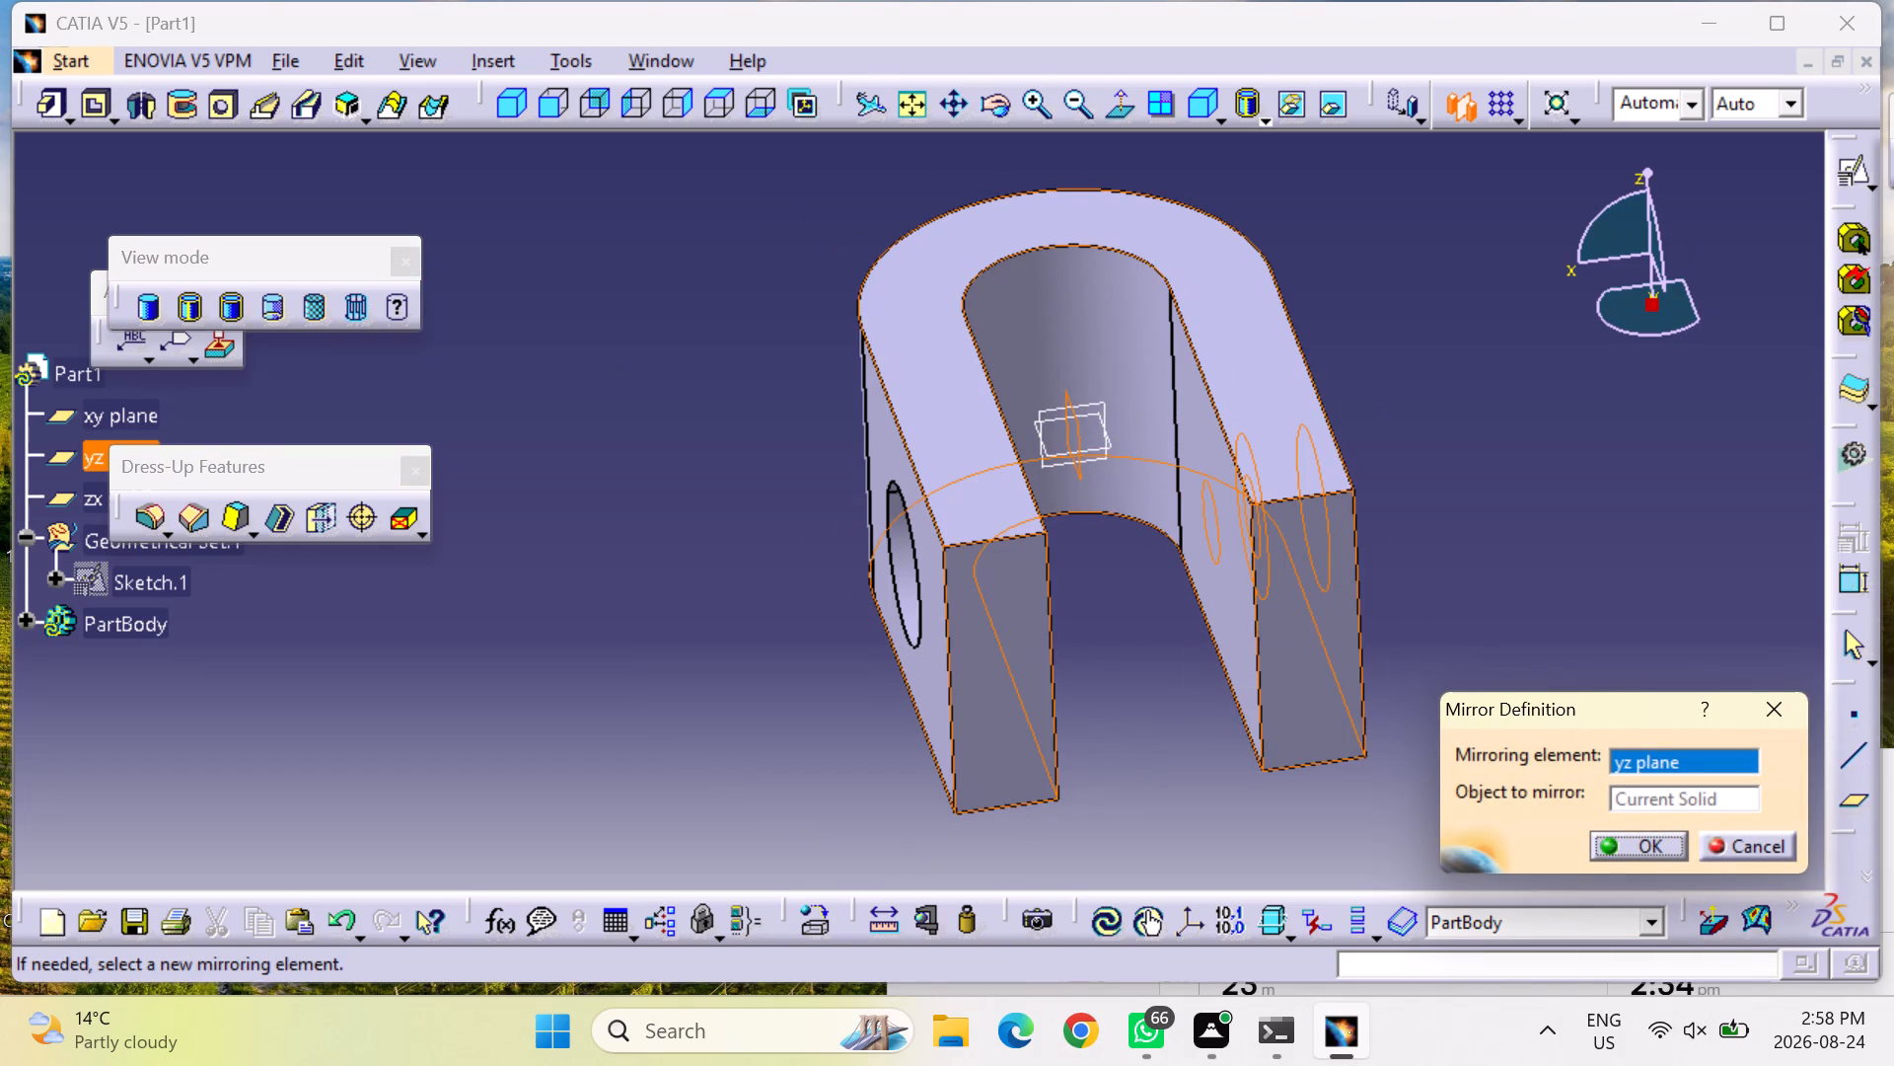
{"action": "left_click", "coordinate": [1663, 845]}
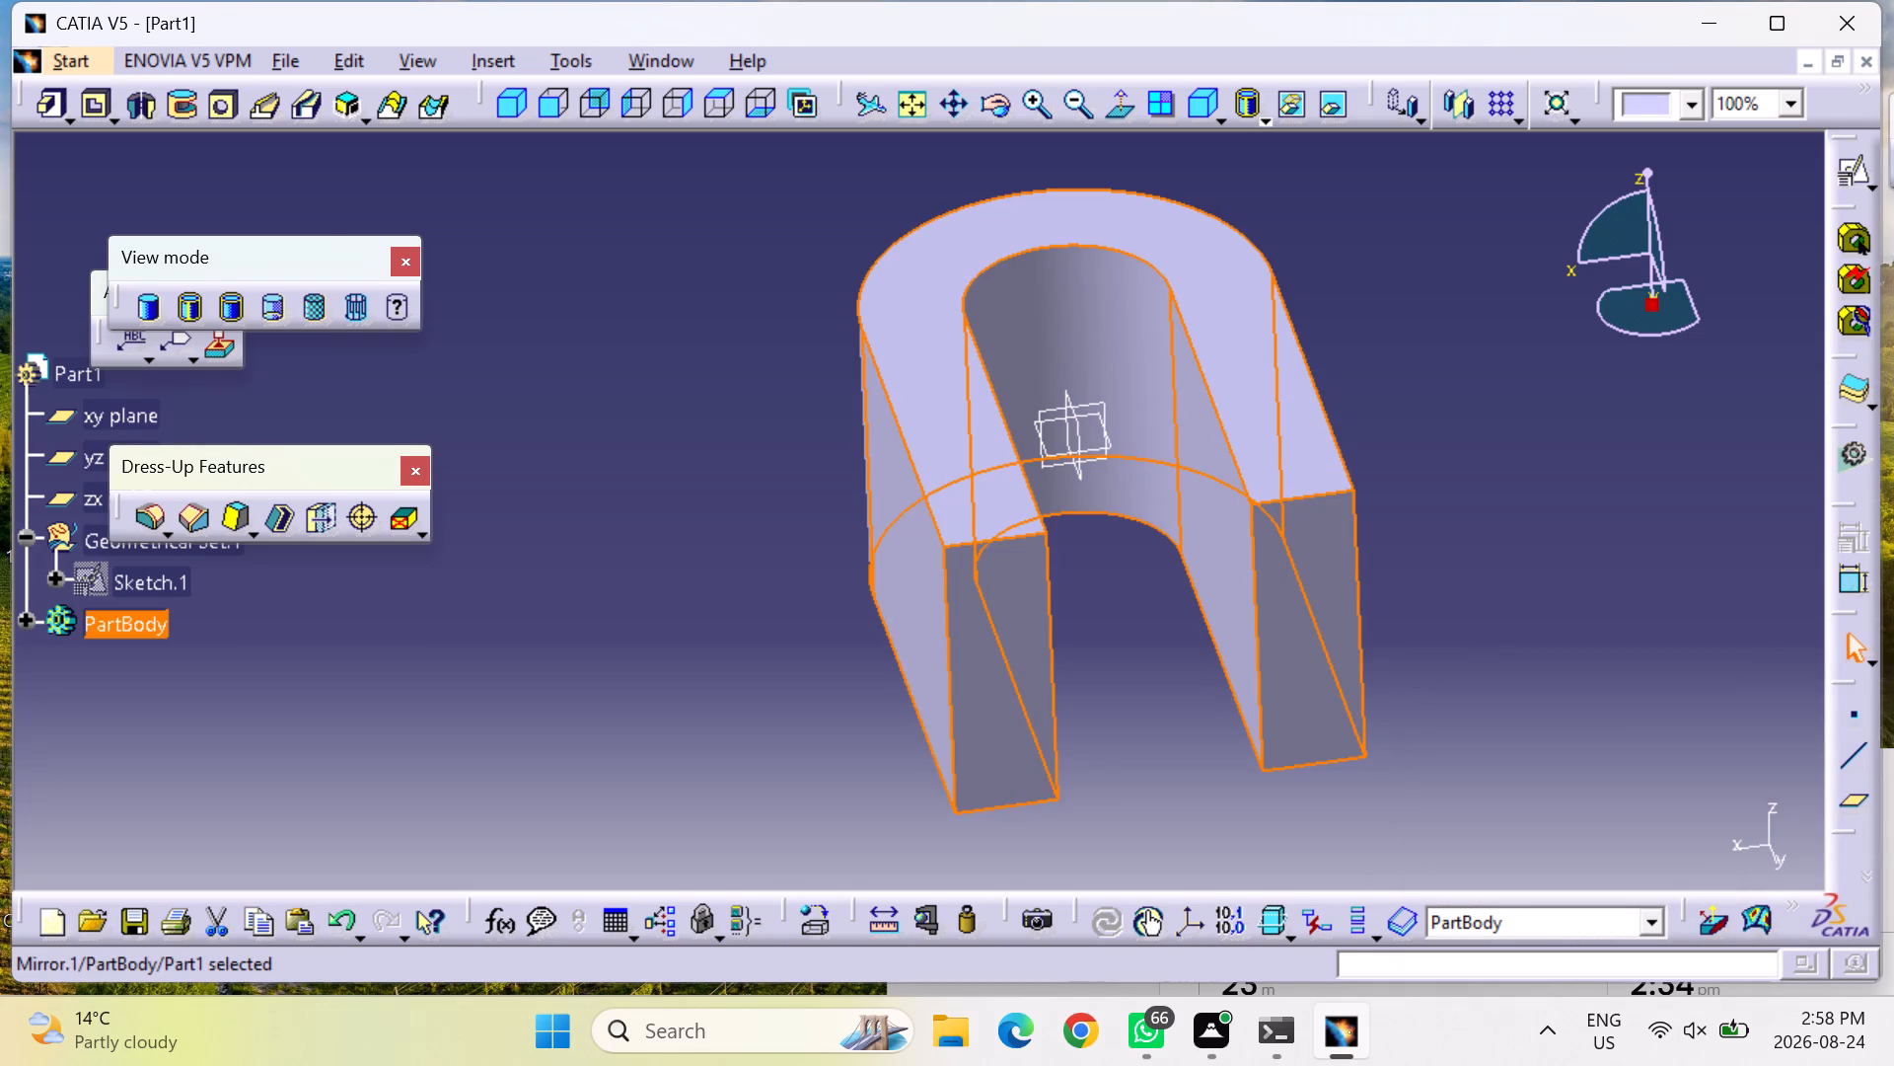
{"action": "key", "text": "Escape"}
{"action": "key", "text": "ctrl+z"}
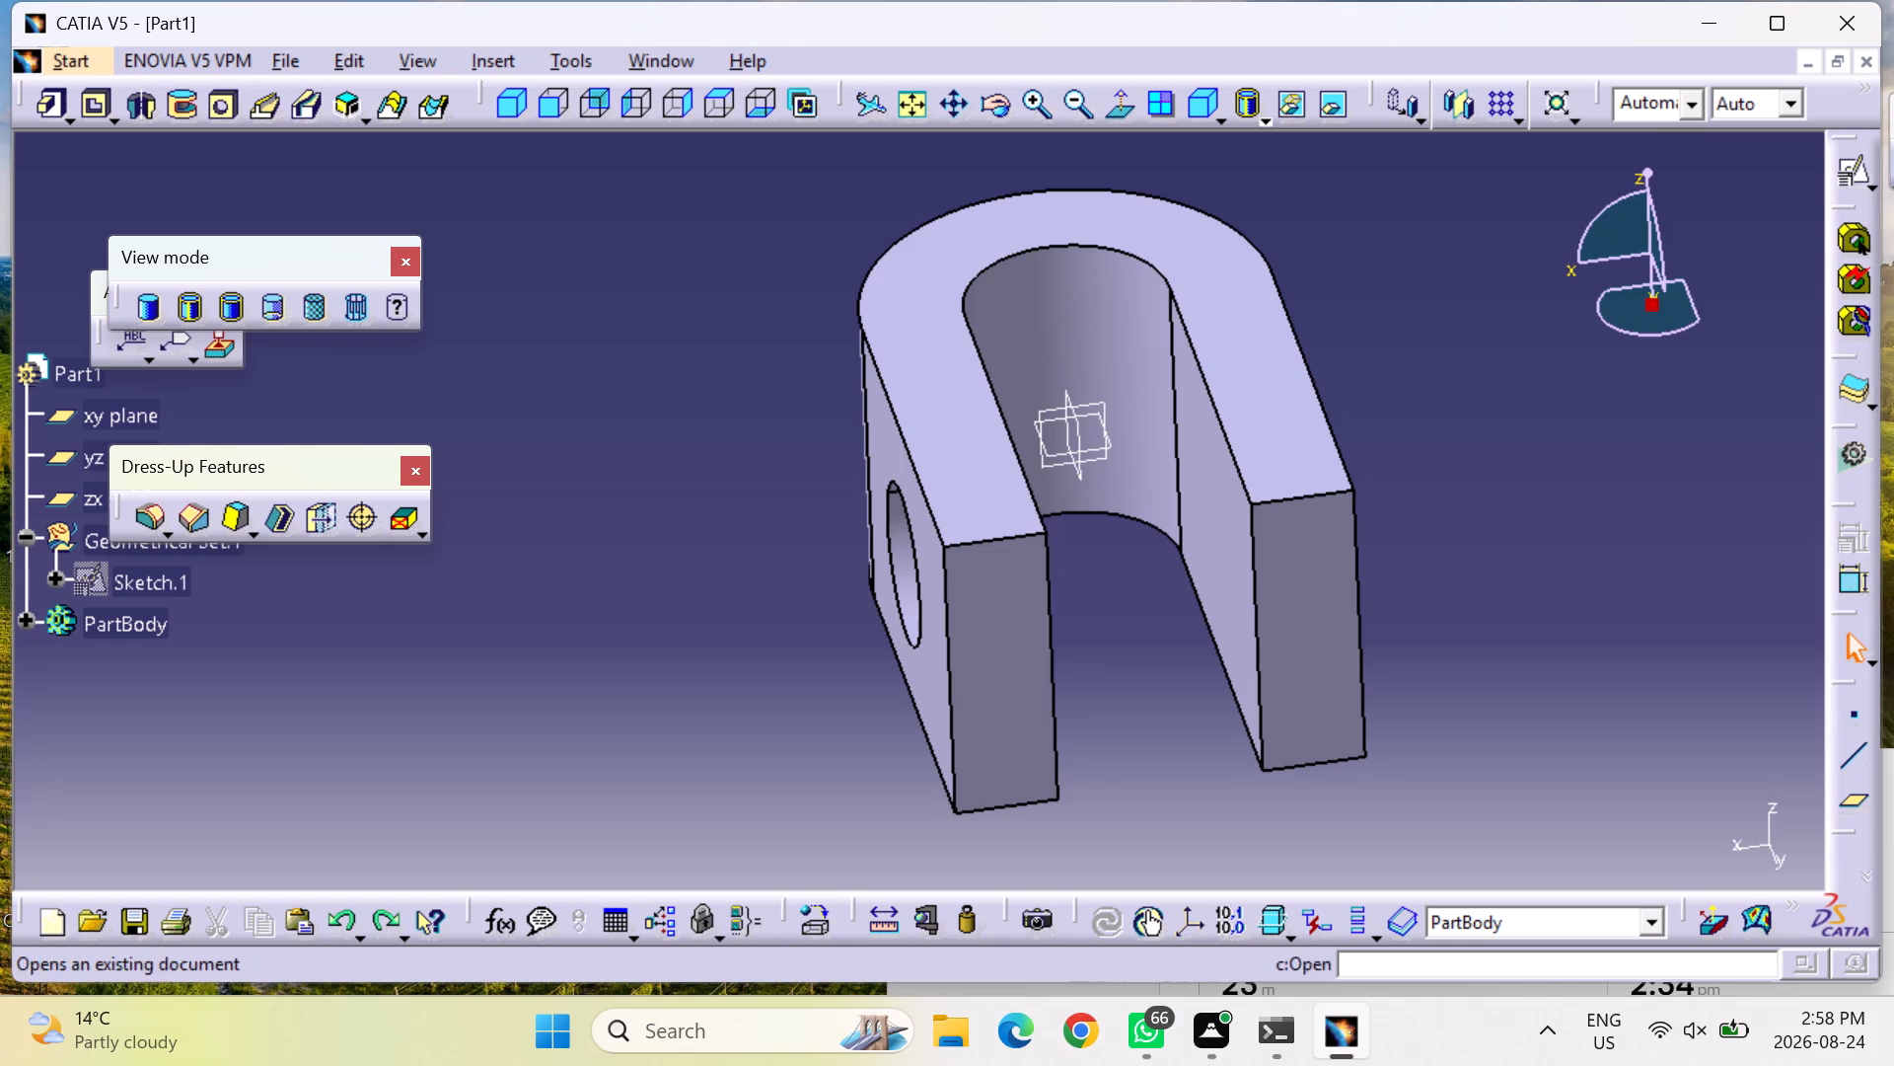
Mirror only the counterbored hole feature, Hole.1 under PartBody, about the yz plane onto the opposite arm.
{"action": "left_click", "coordinate": [19, 620]}
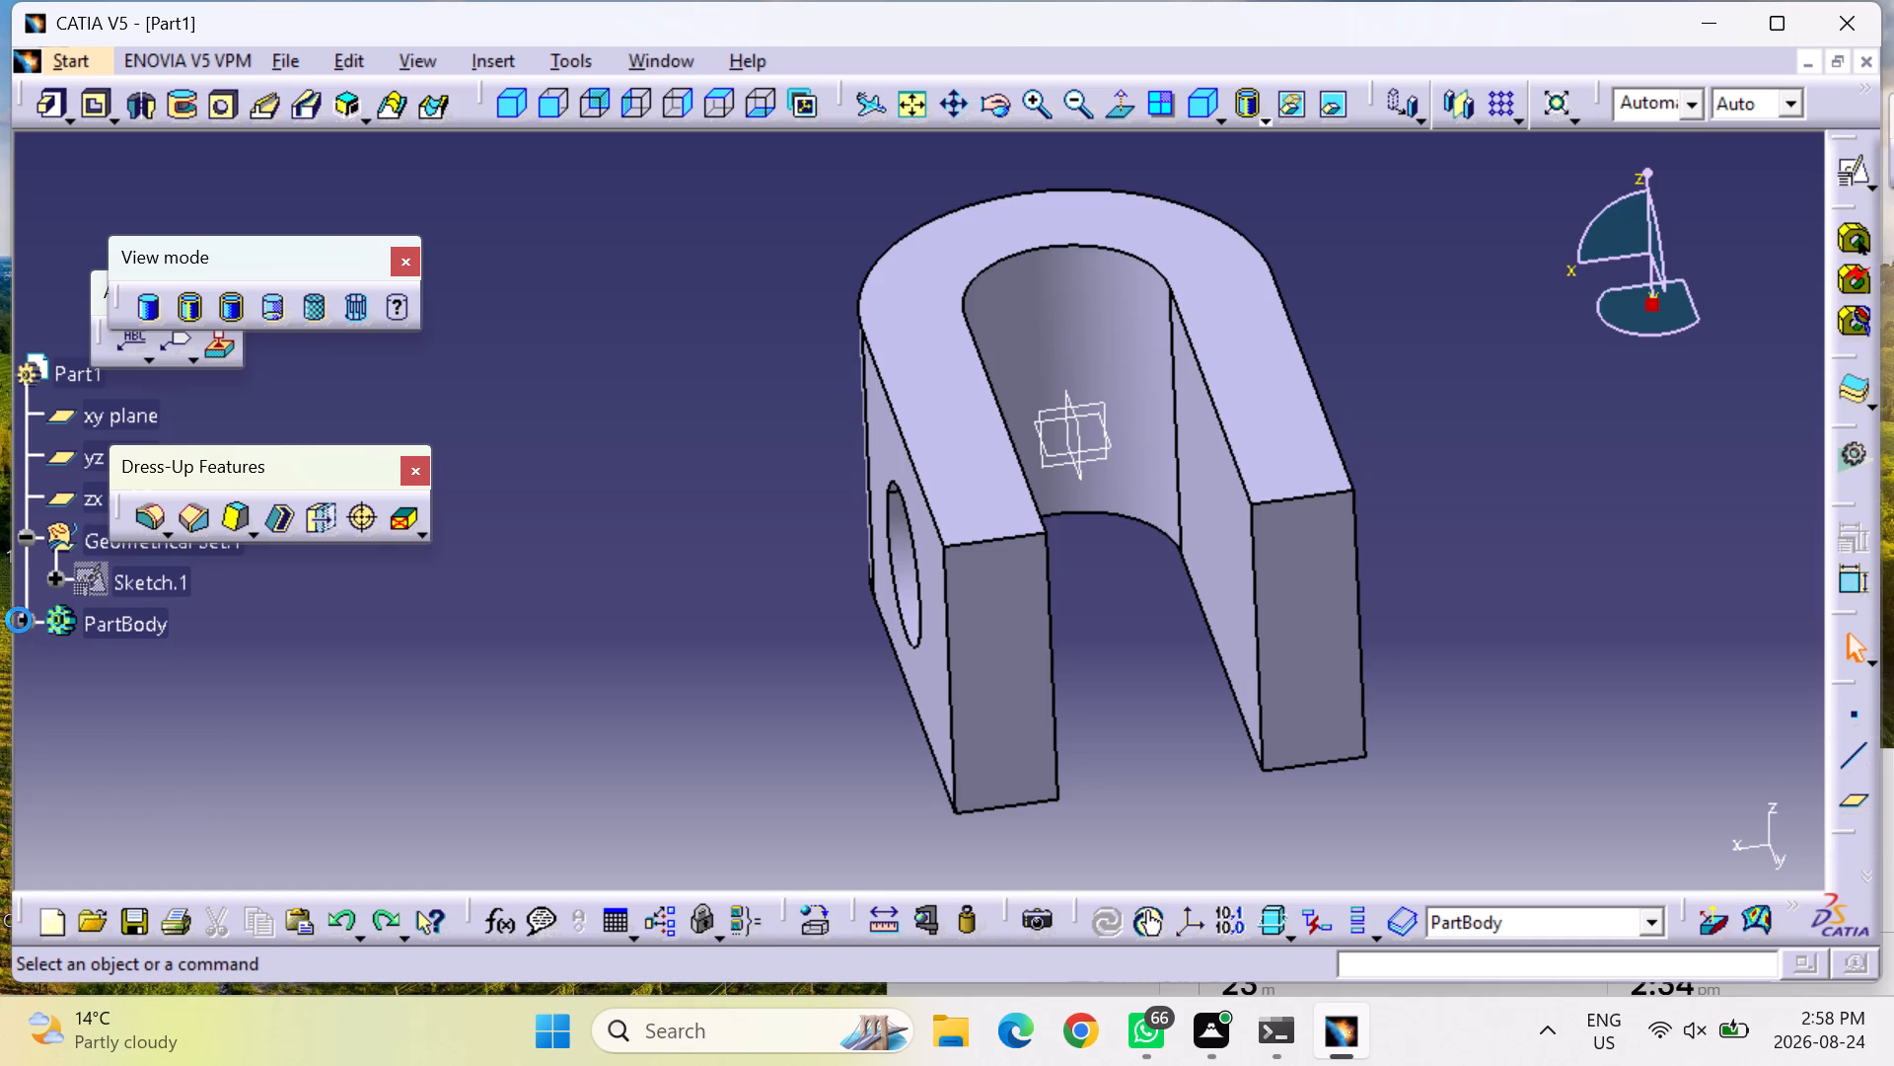
{"action": "left_click", "coordinate": [138, 780]}
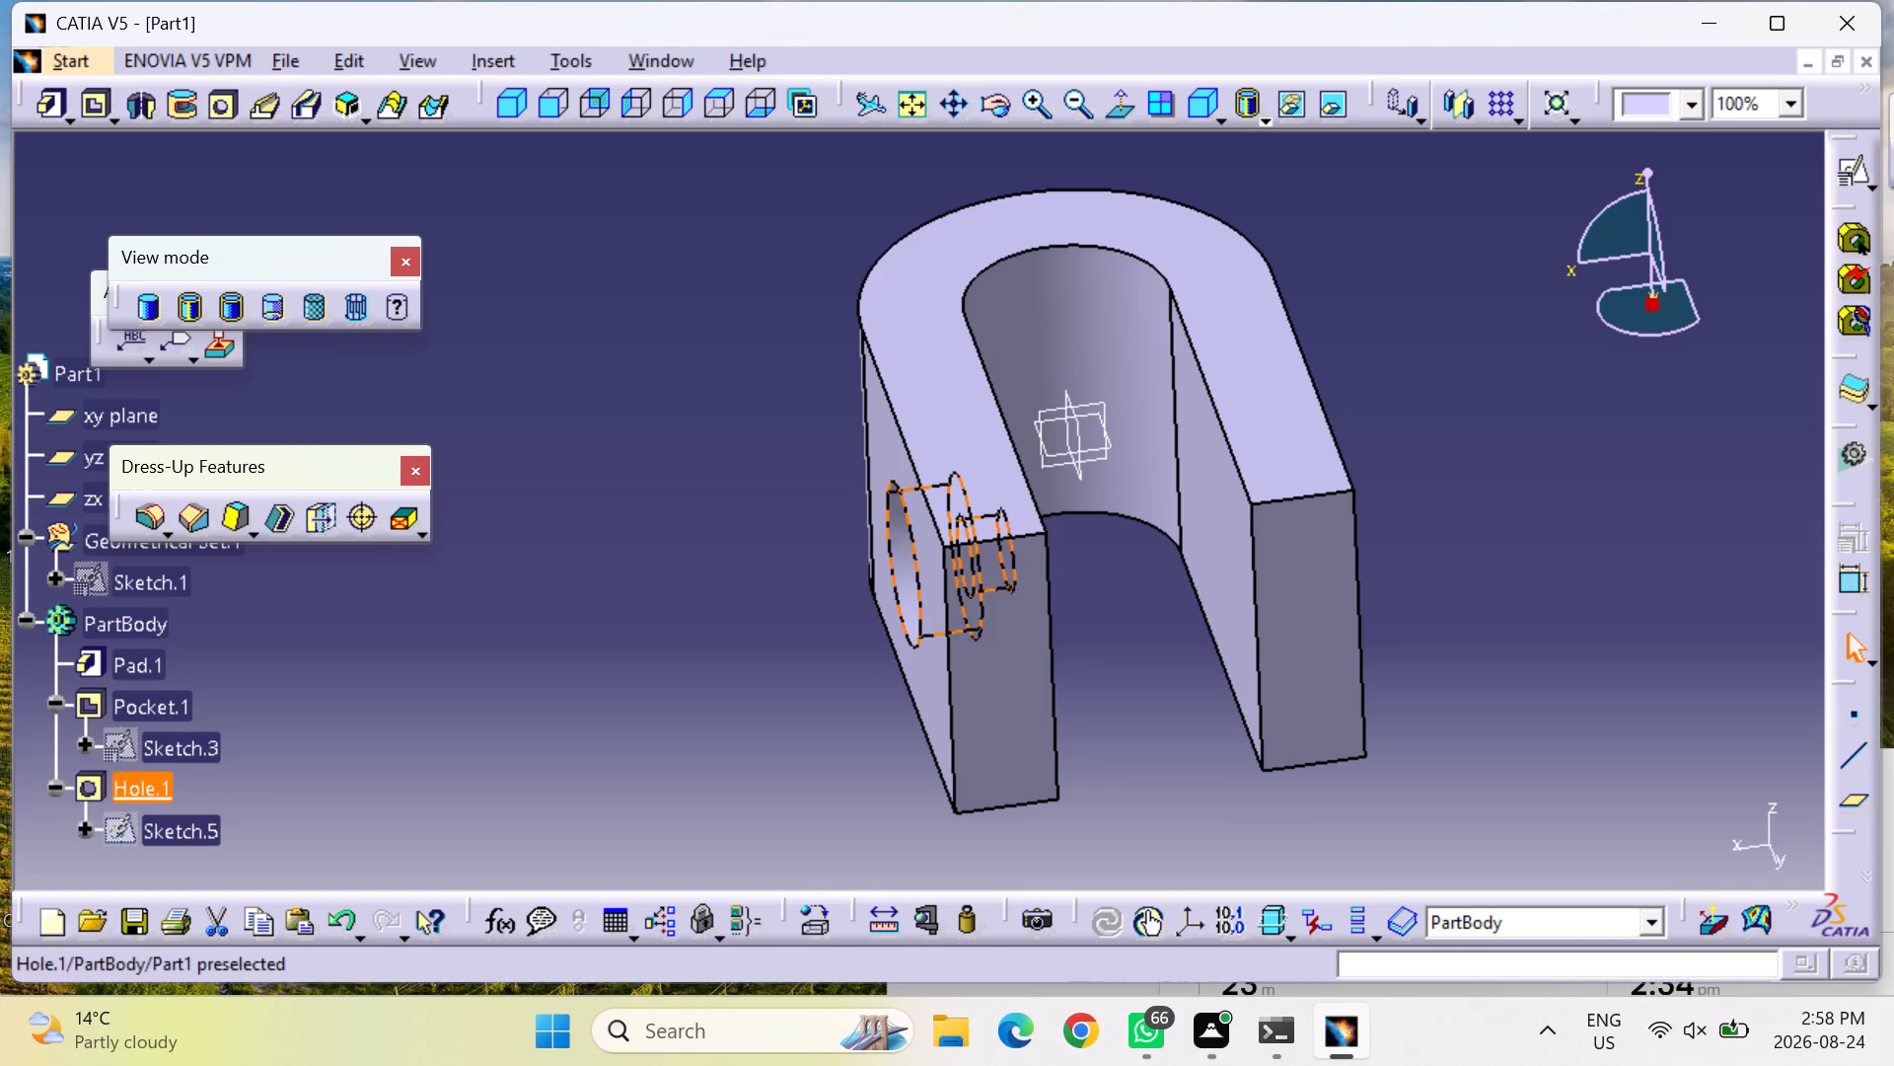
{"action": "left_click", "coordinate": [1452, 95]}
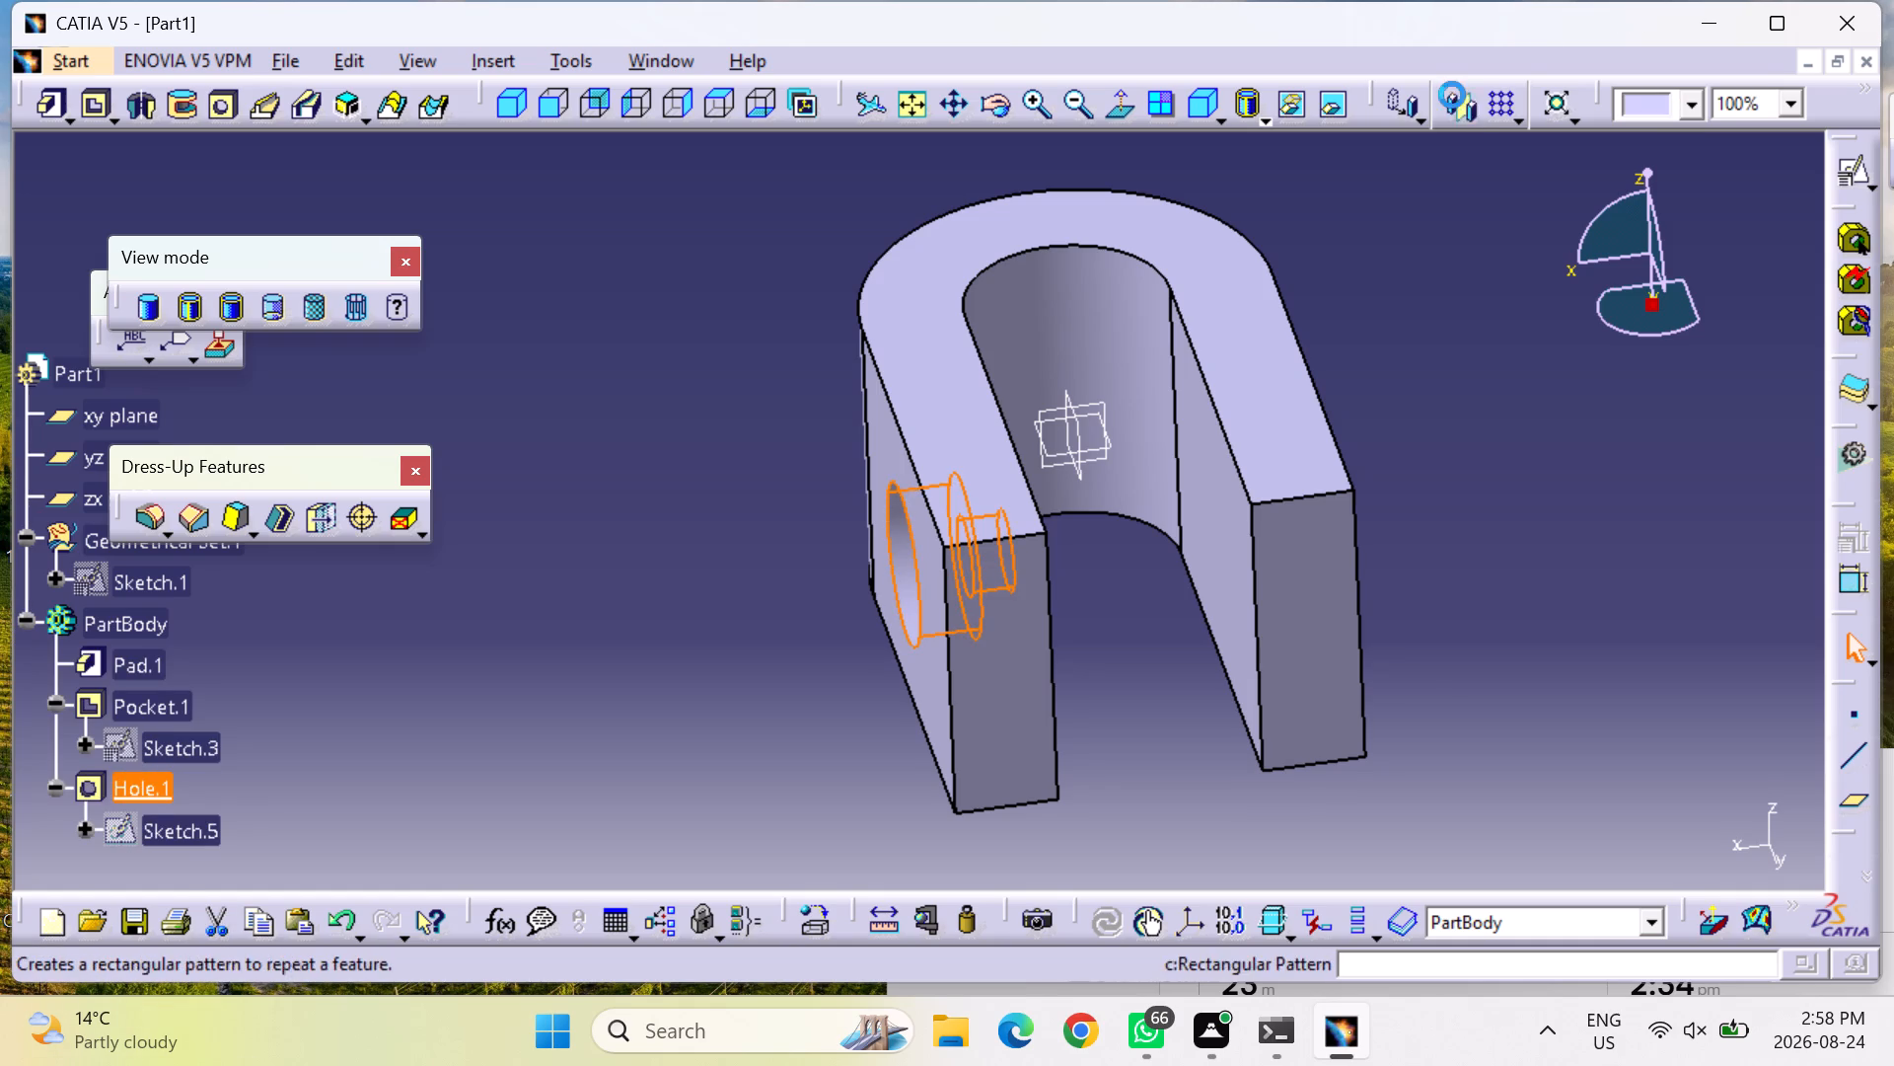
{"action": "left_click", "coordinate": [1081, 429]}
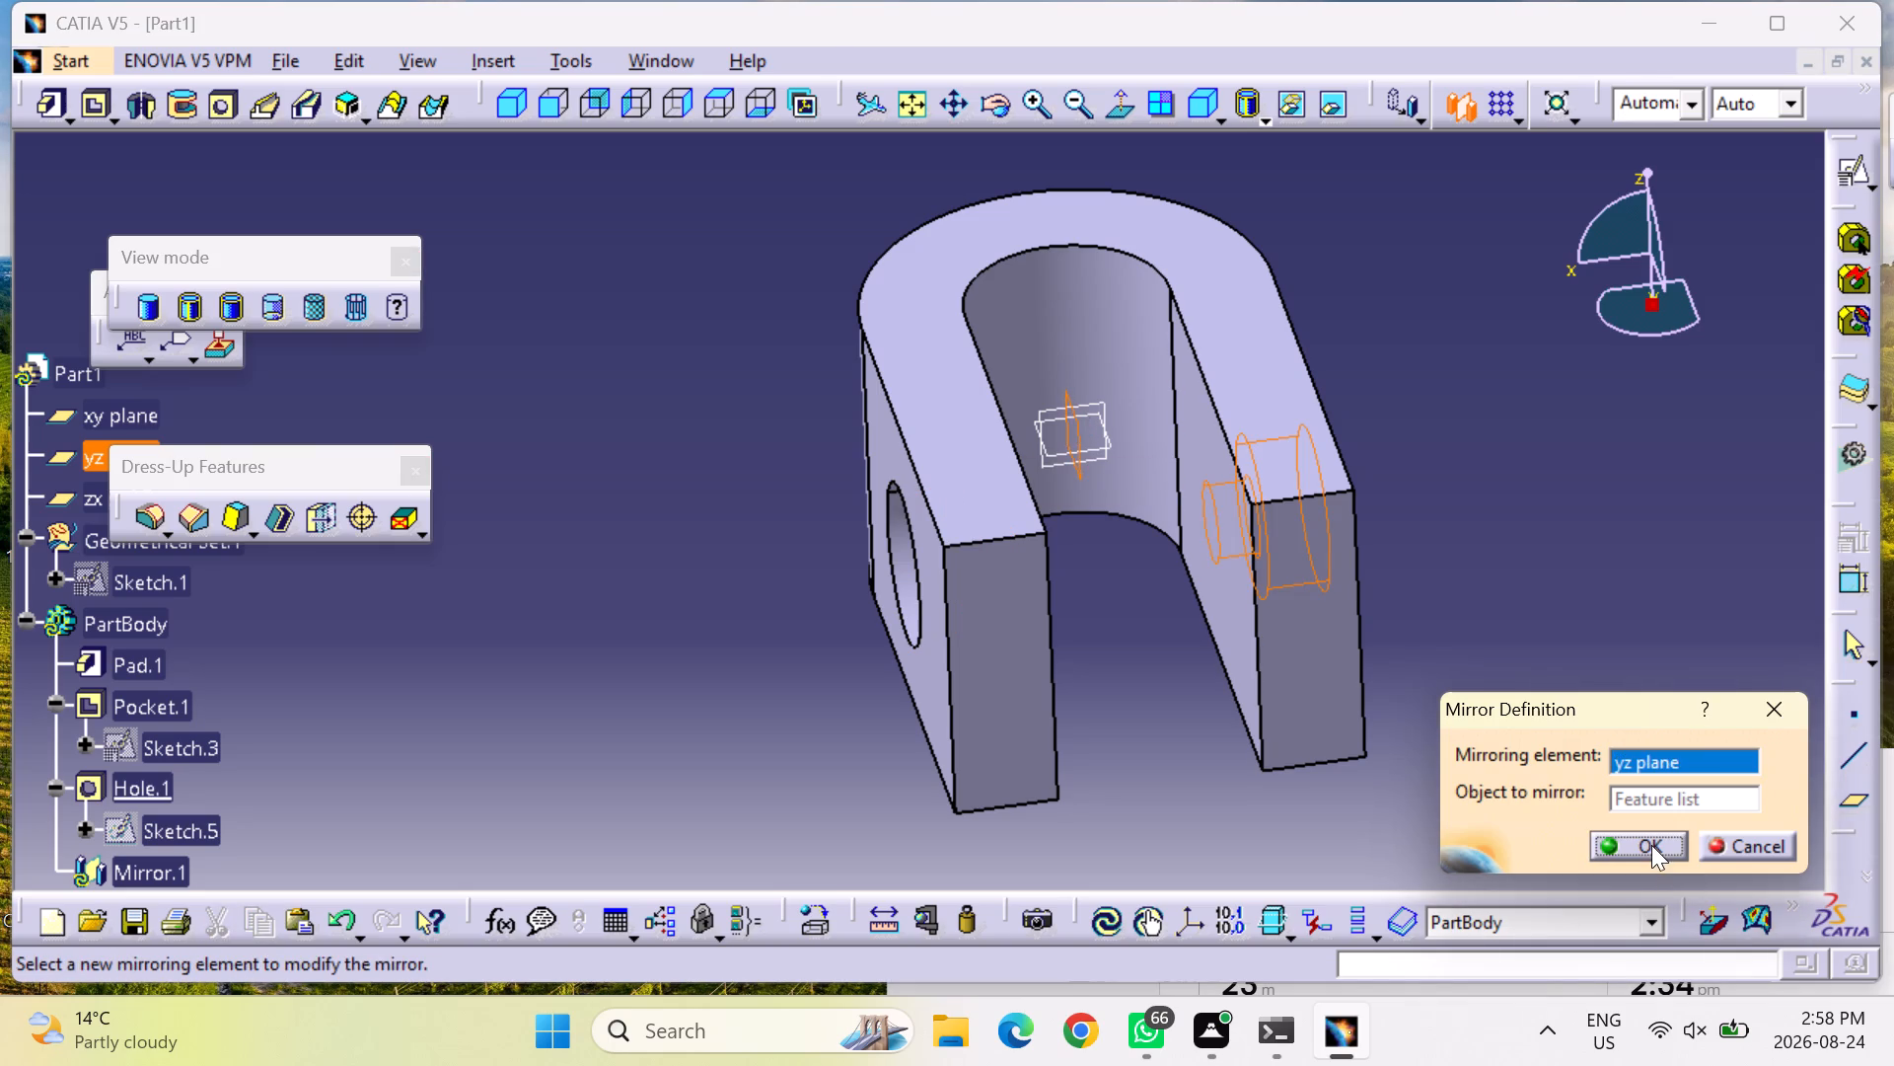
{"action": "left_click", "coordinate": [1650, 844]}
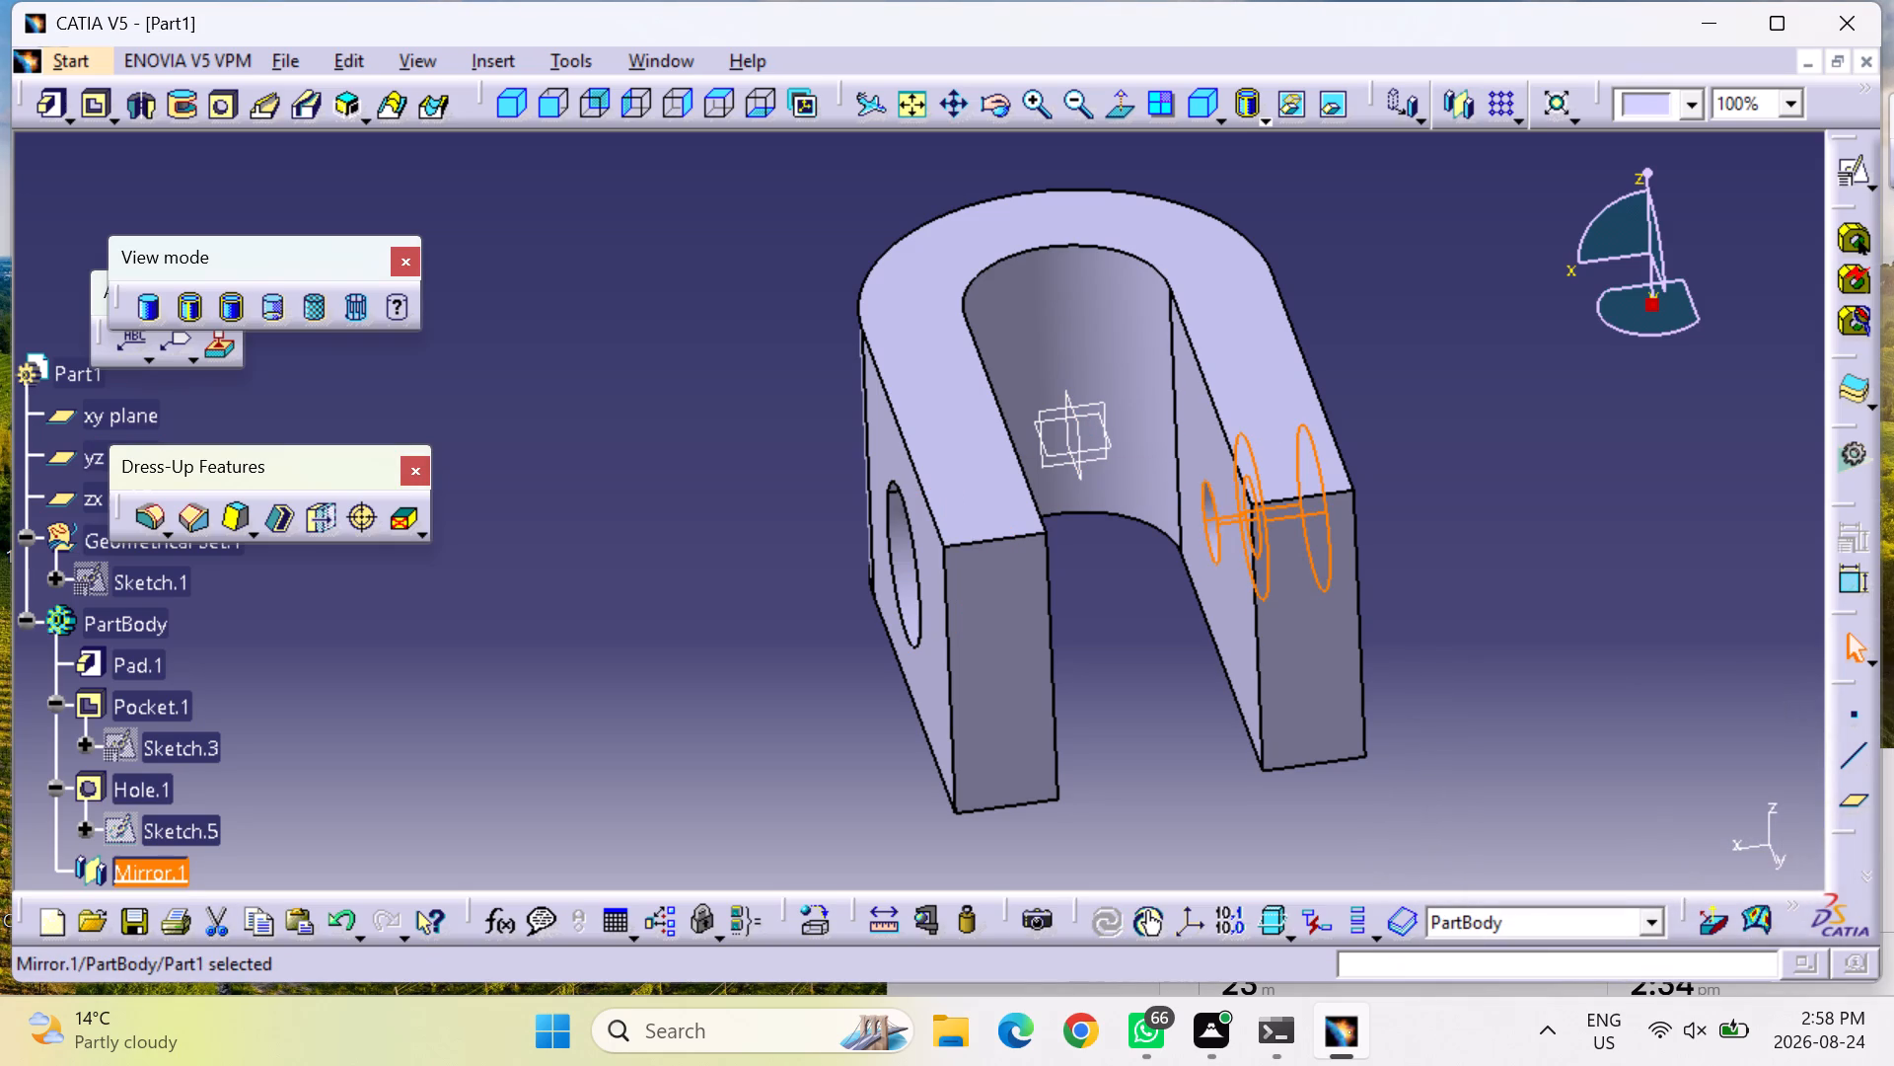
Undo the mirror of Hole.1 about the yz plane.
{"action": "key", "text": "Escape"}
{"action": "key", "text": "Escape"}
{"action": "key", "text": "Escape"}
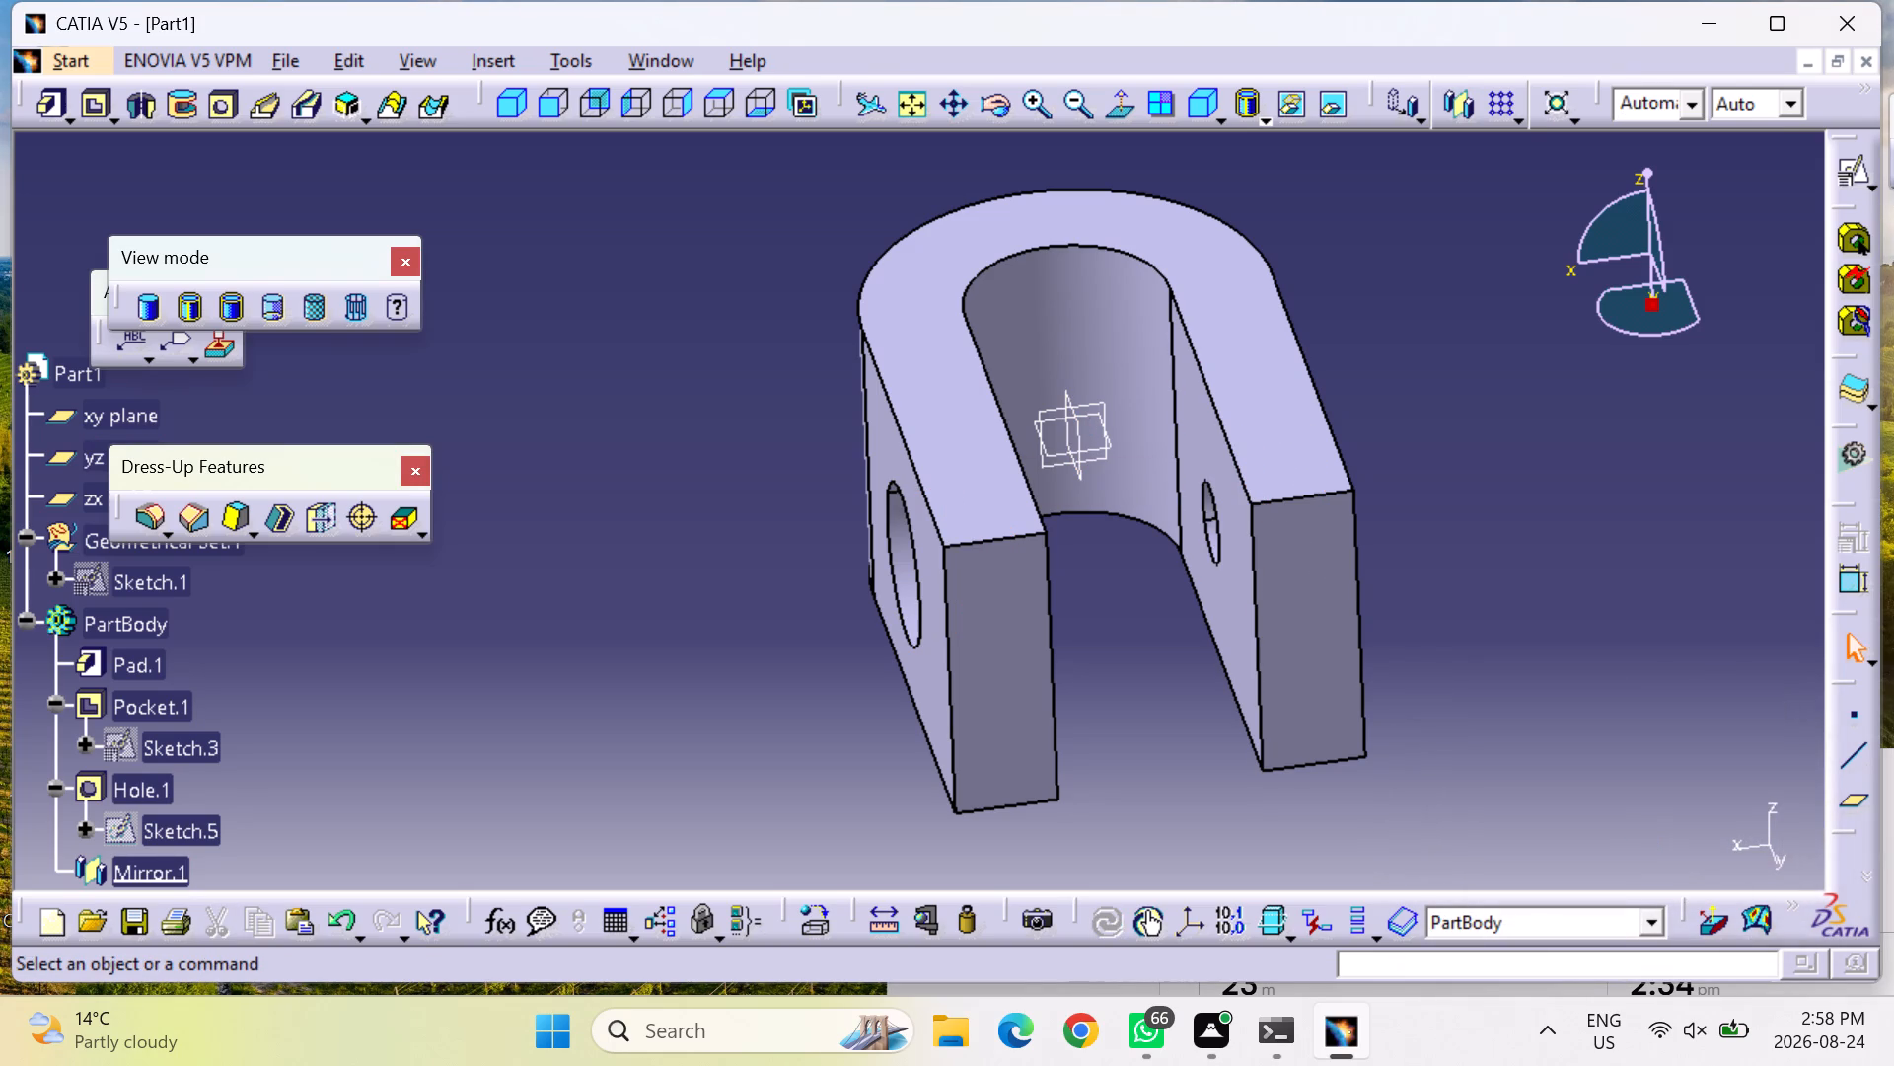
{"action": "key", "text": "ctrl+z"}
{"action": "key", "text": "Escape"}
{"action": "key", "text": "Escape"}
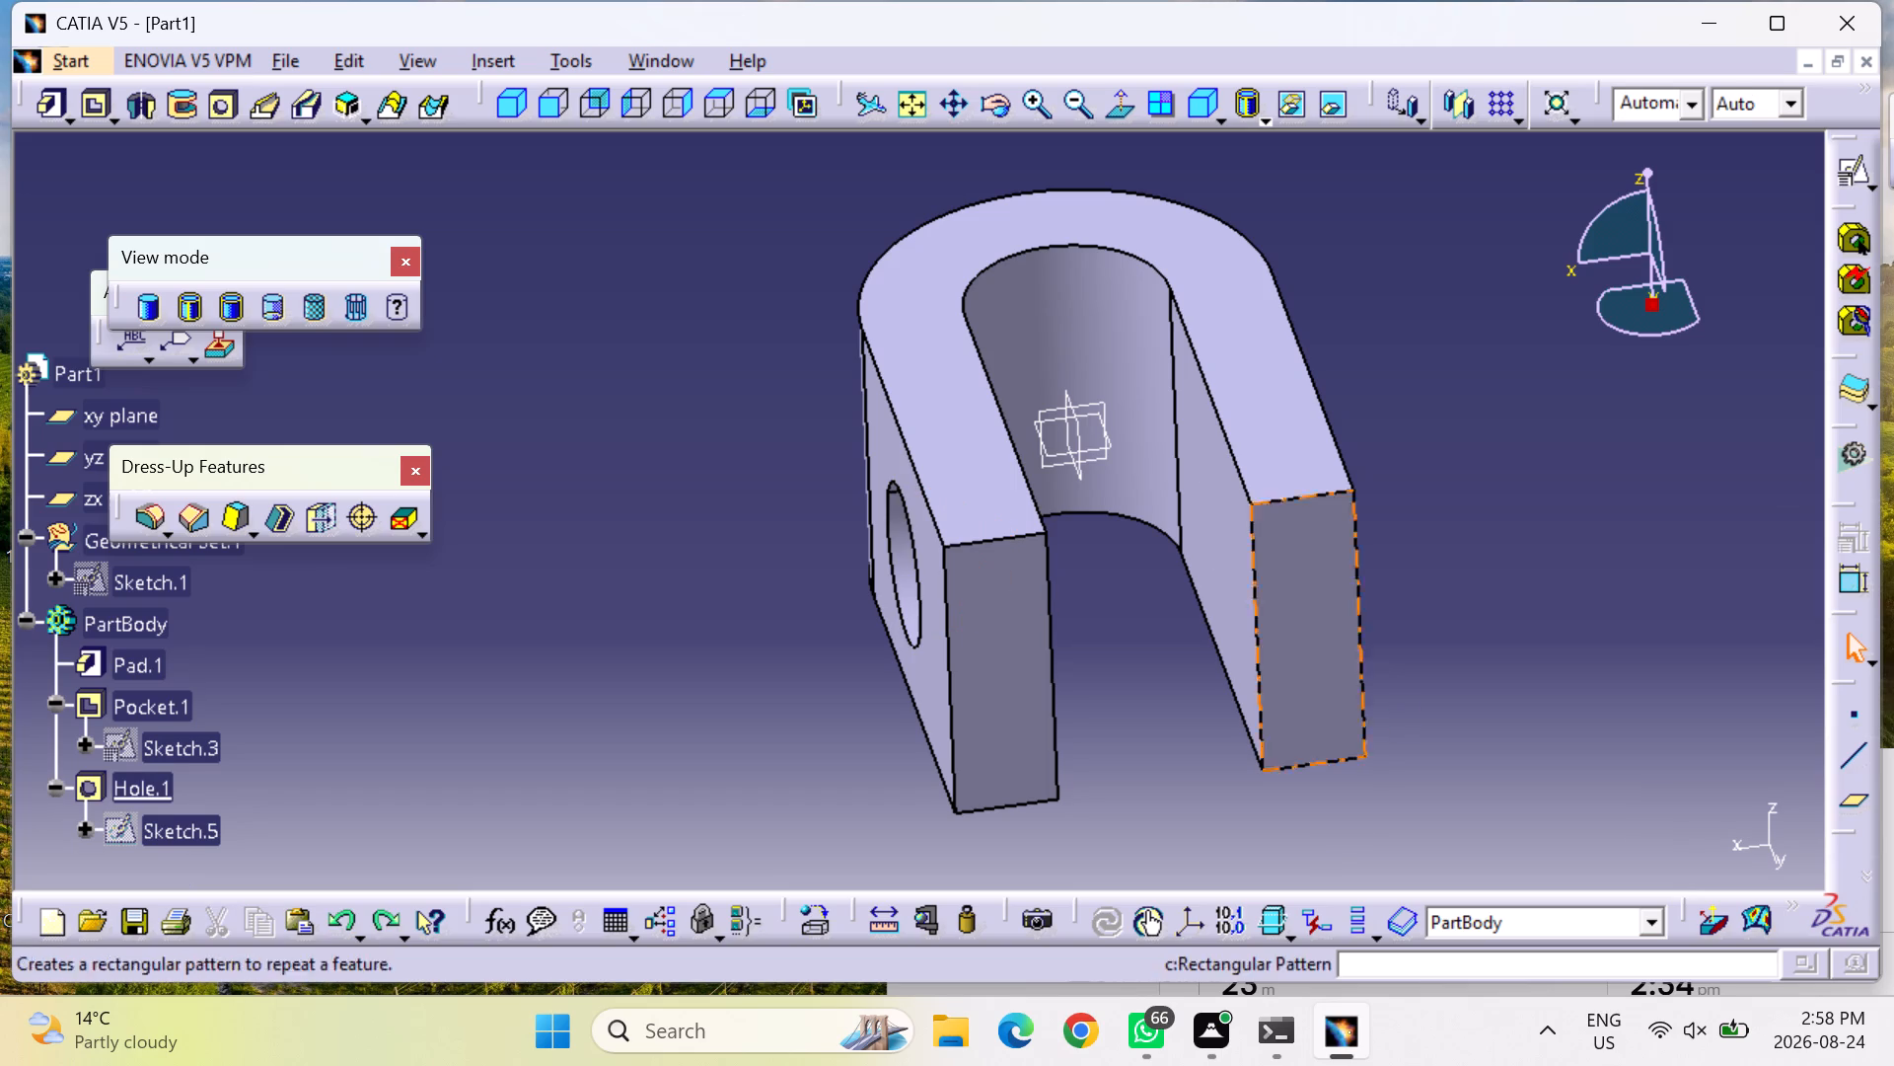
Mirror the counterbored hole feature Hole.1 about the yz plane onto the opposite arm of the U-shaped body.
{"action": "left_click", "coordinate": [903, 561]}
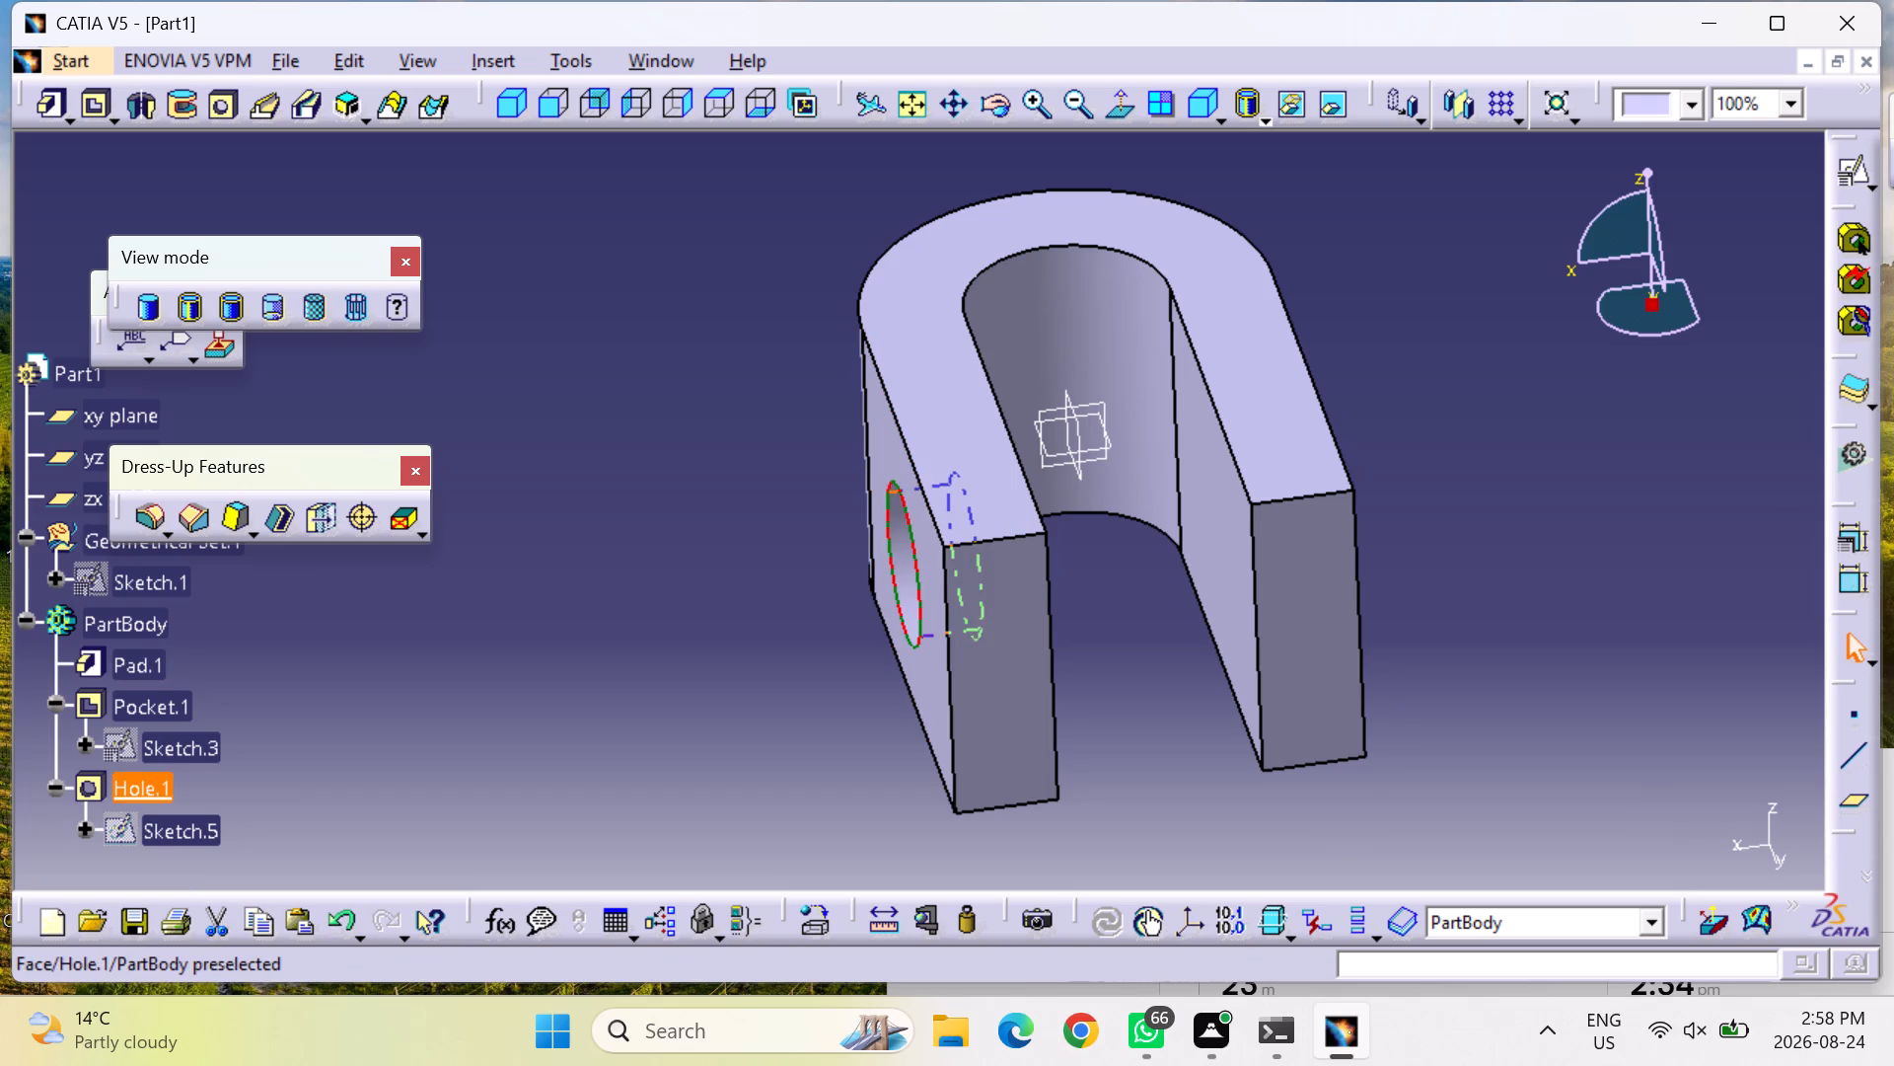
{"action": "key", "text": "Escape"}
{"action": "key", "text": "Escape"}
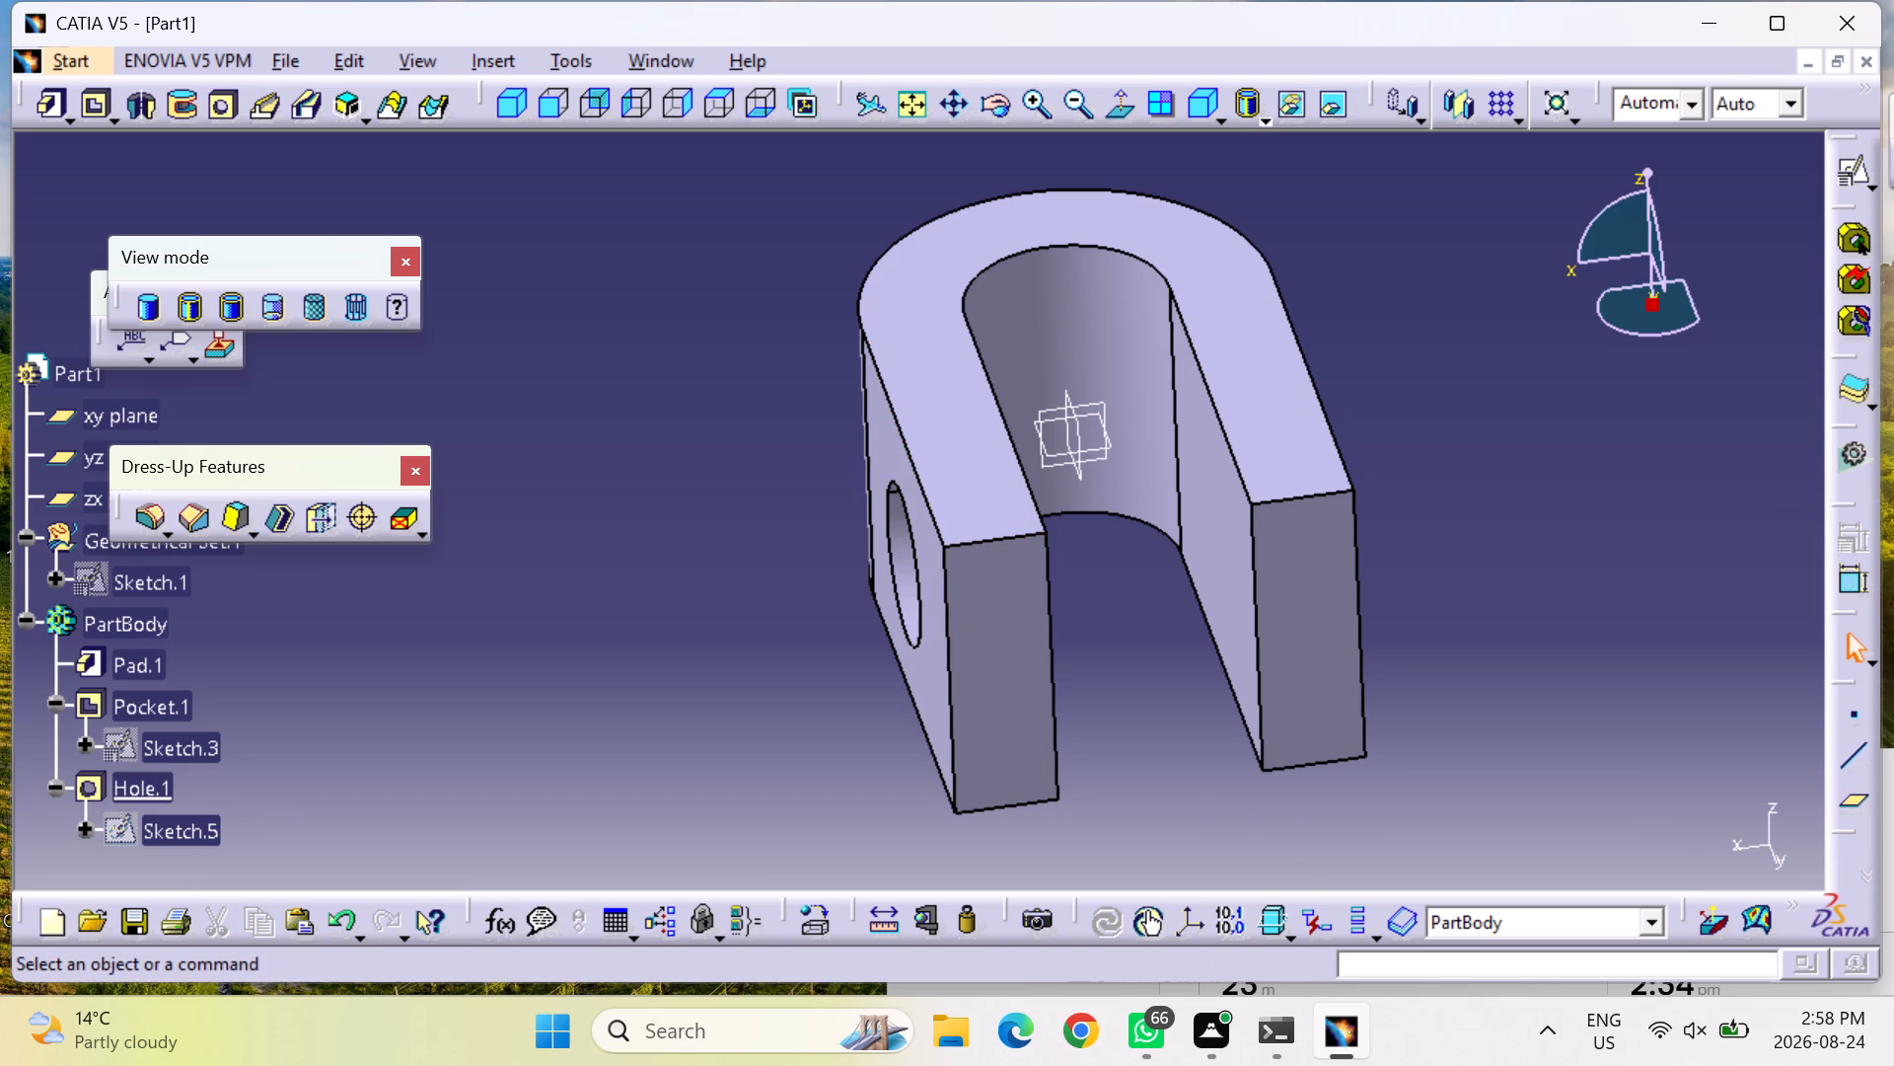
{"action": "left_click", "coordinate": [156, 790]}
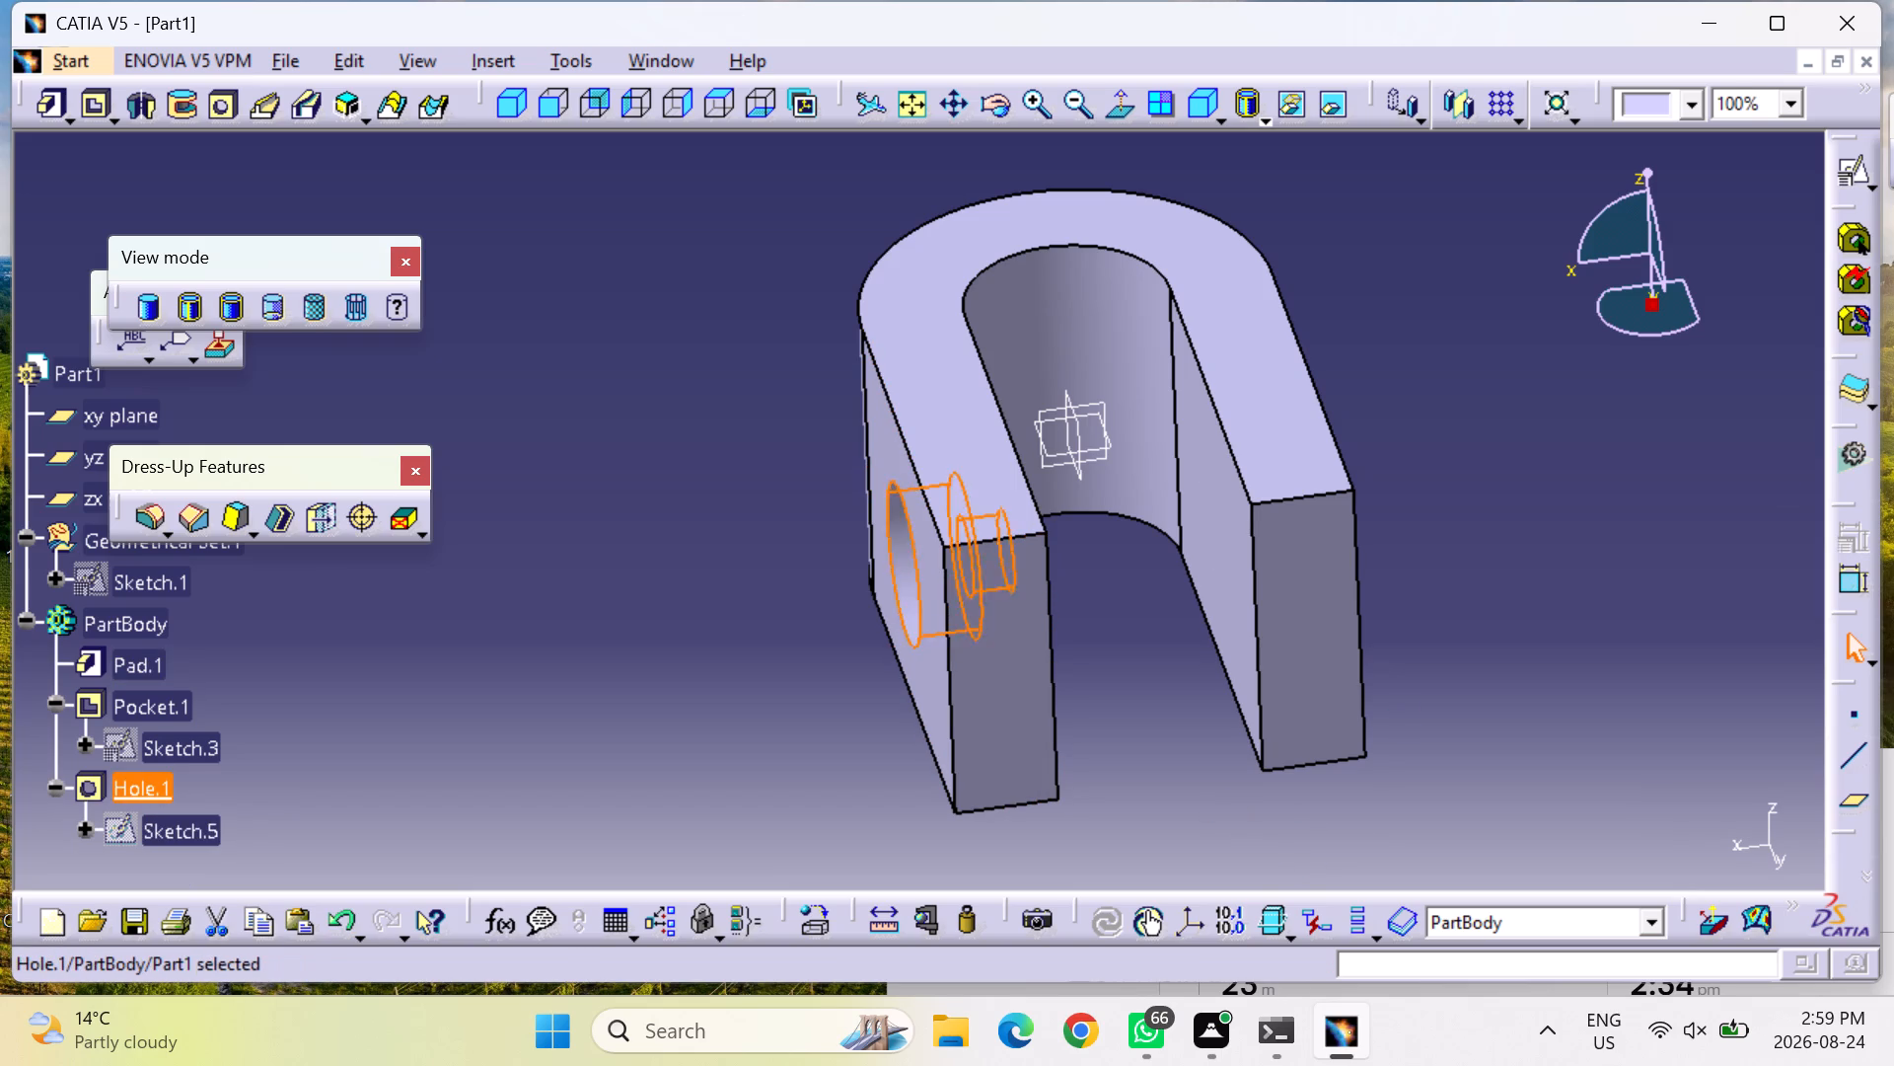
{"action": "left_click", "coordinate": [1468, 108]}
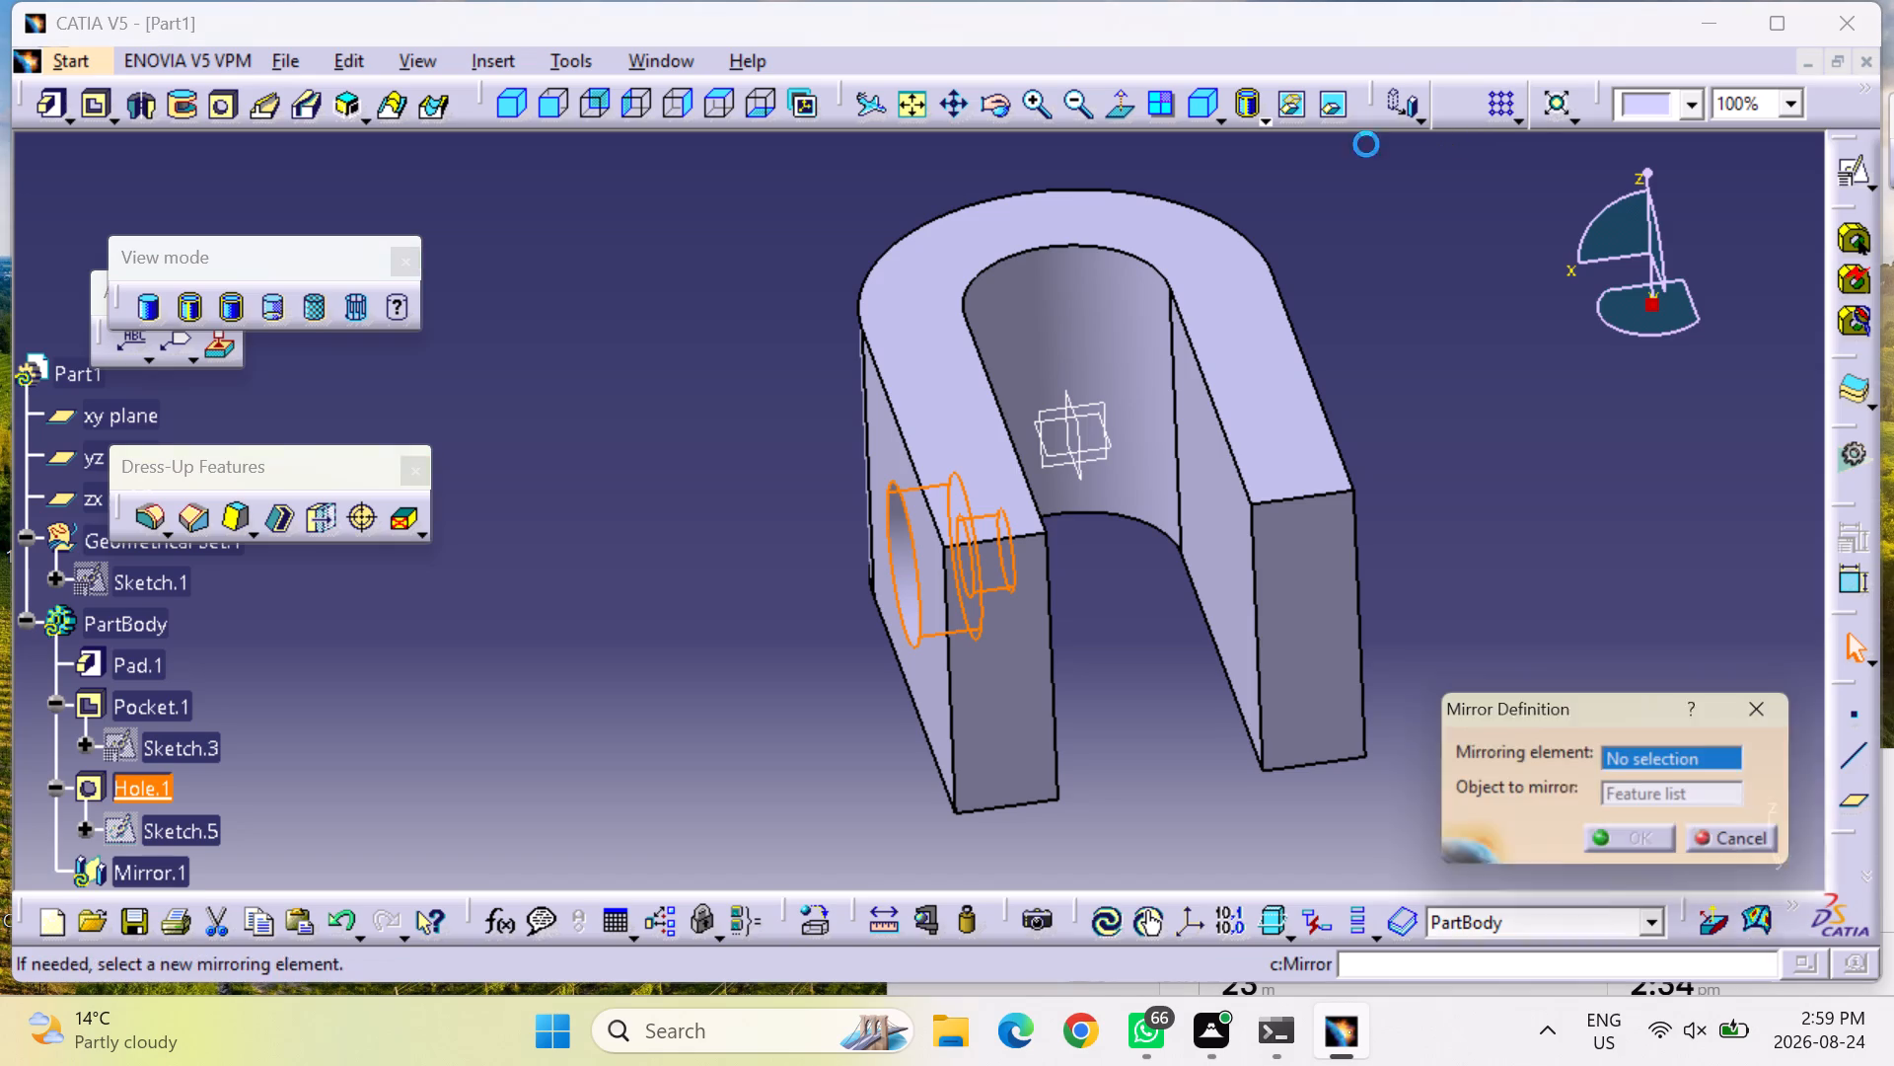
{"action": "left_click", "coordinate": [1070, 434]}
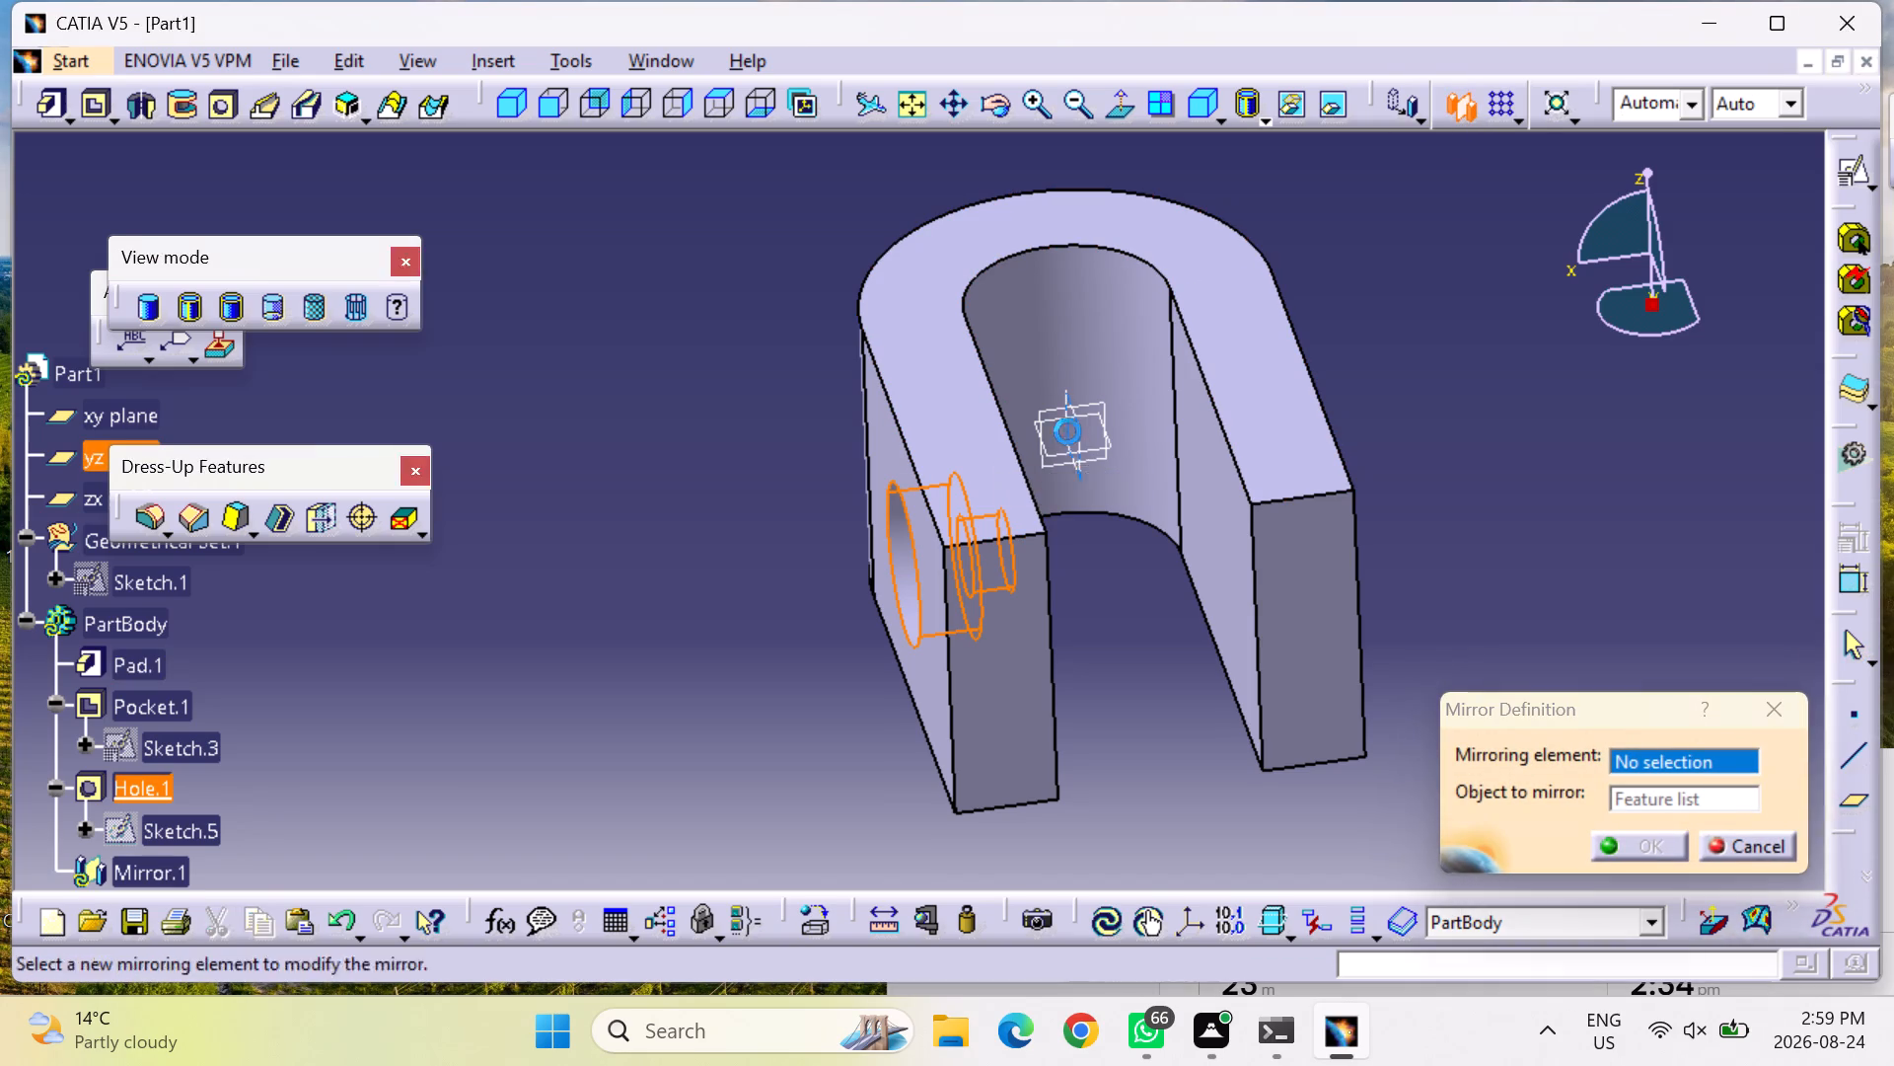
{"action": "left_click", "coordinate": [1646, 848]}
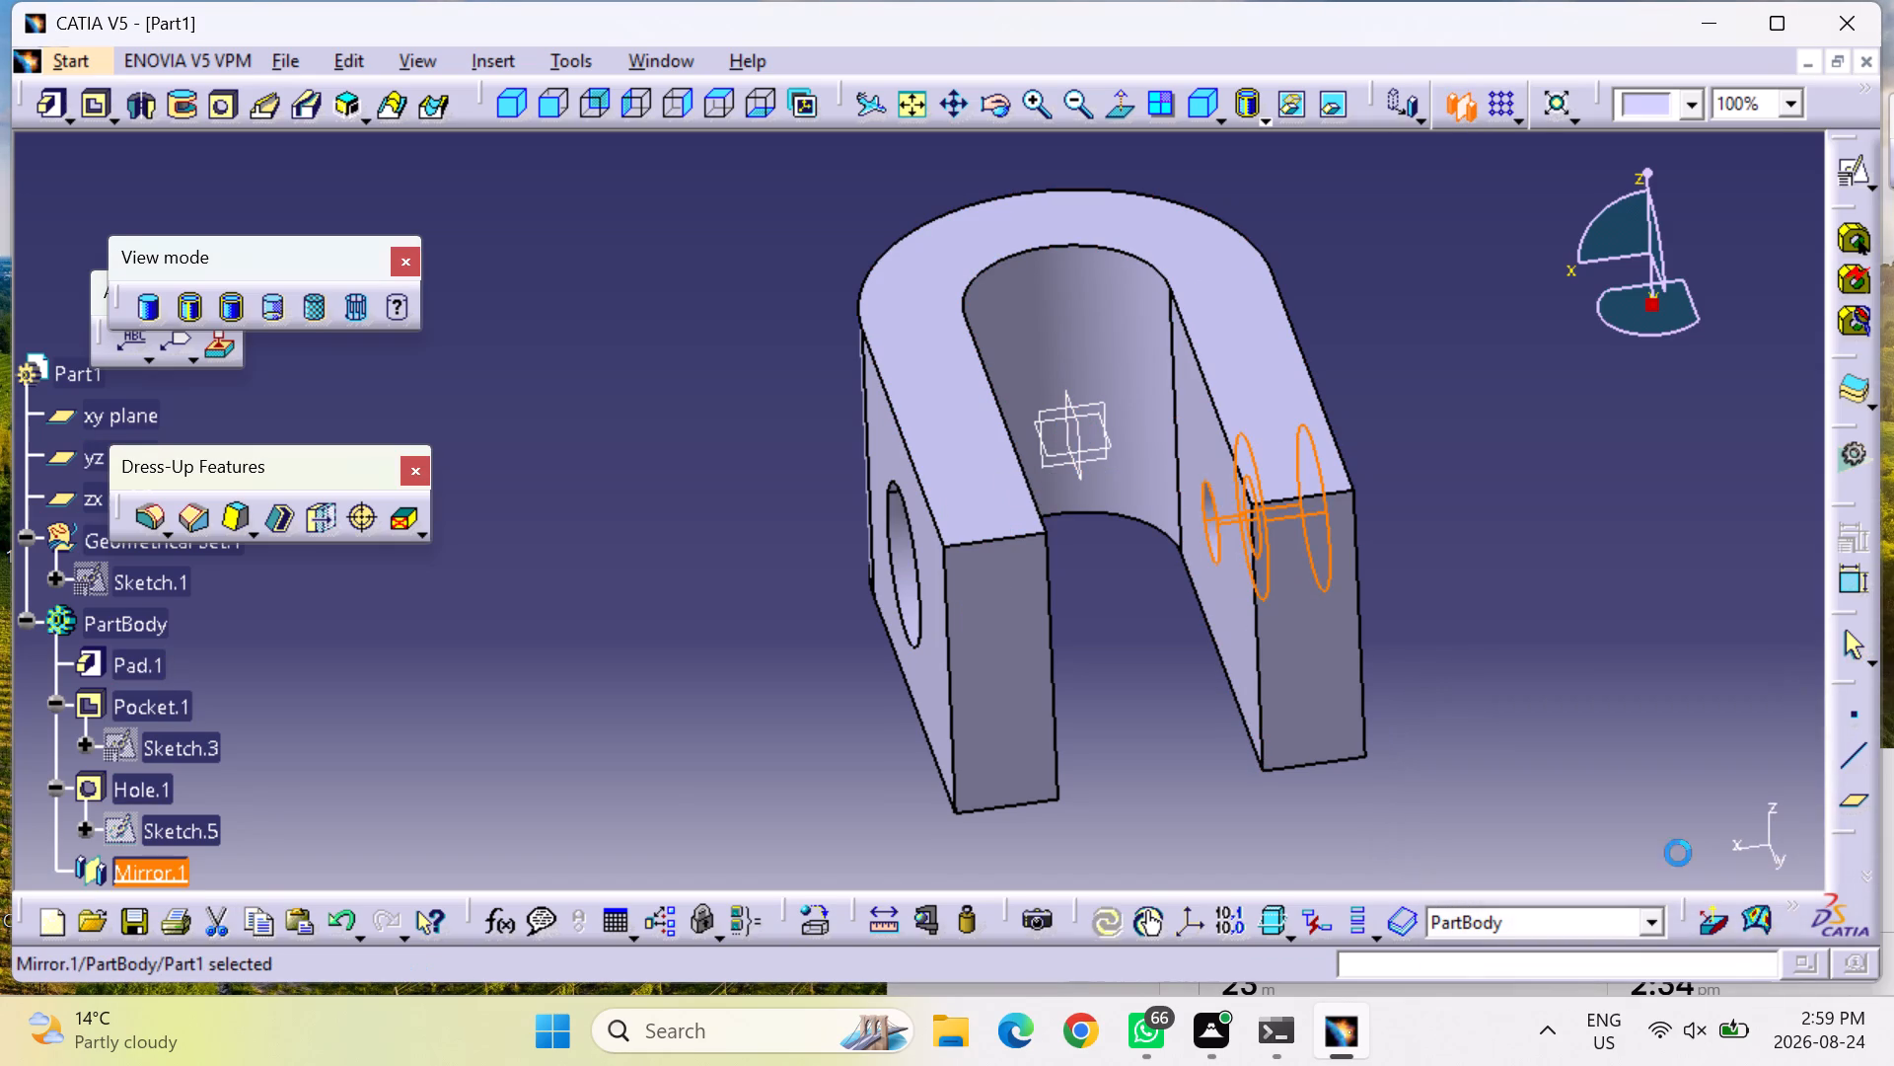
{"action": "left_click", "coordinate": [1653, 578]}
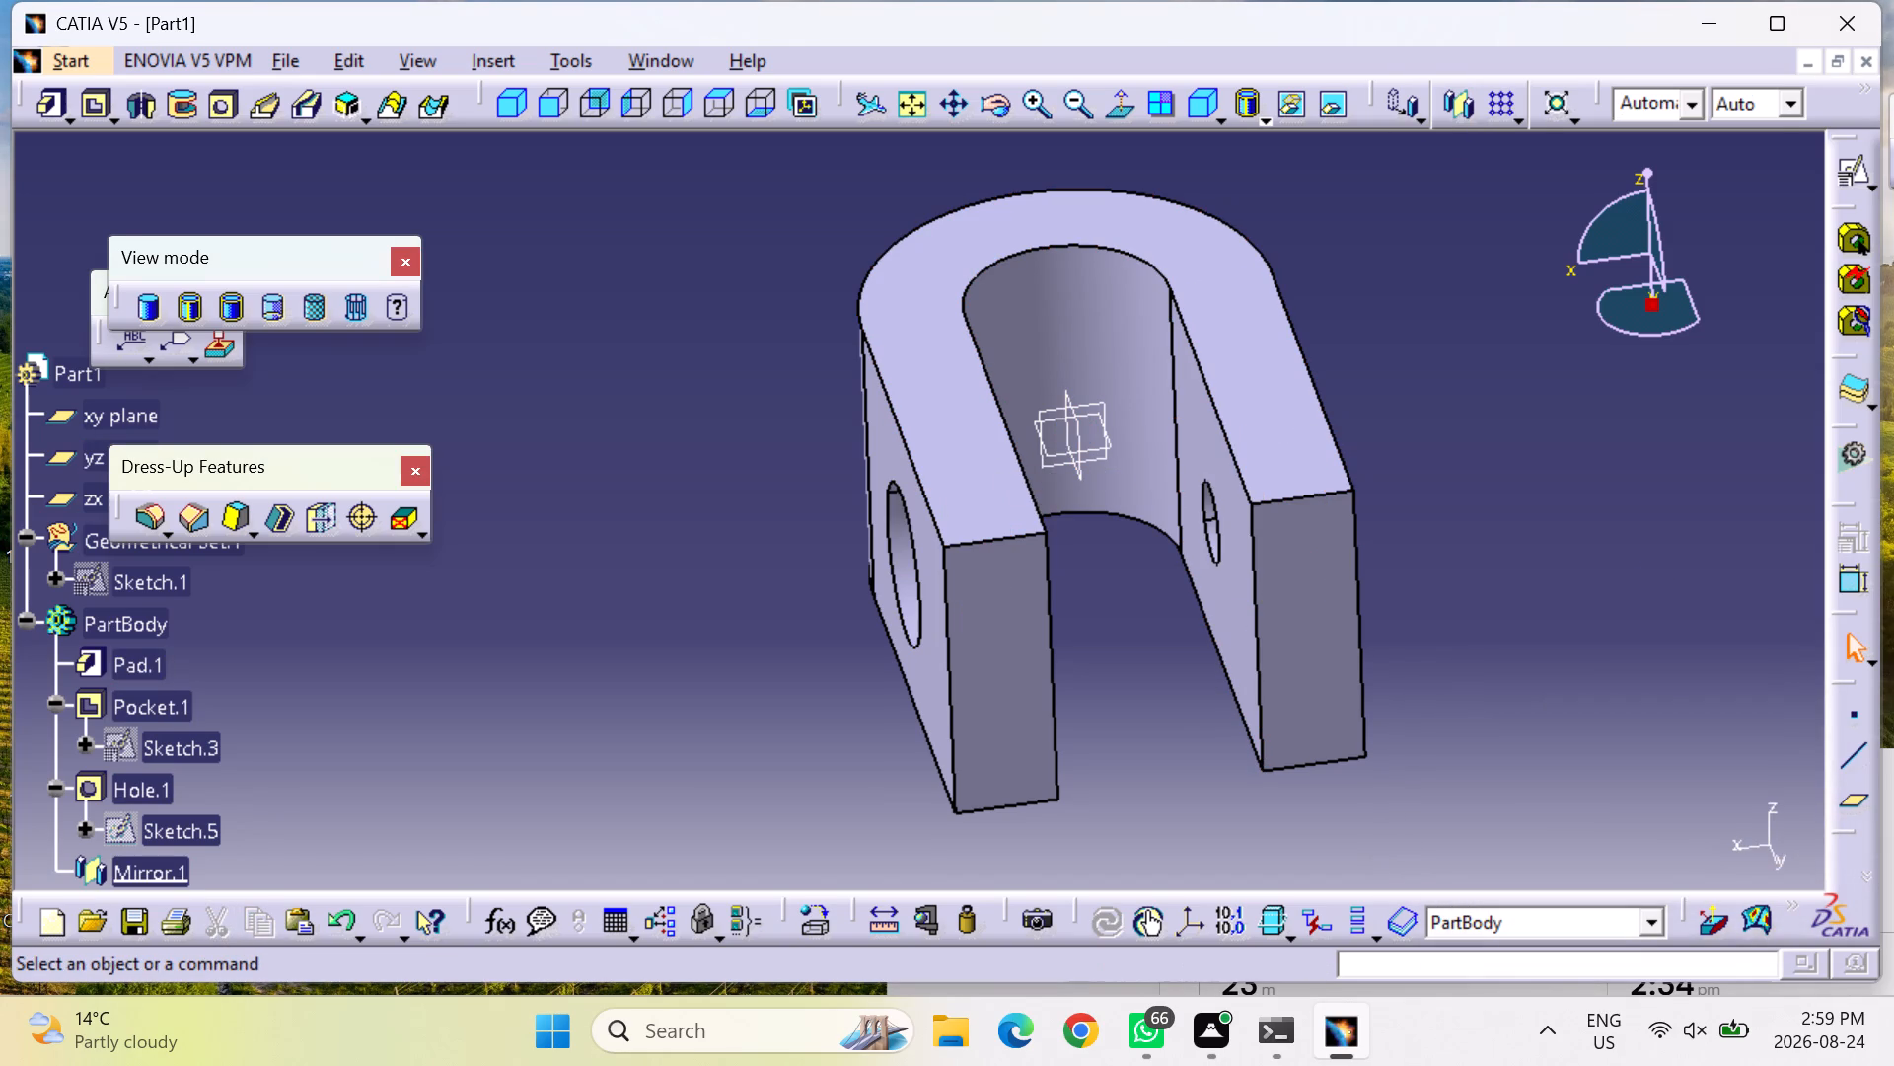
Examine the holes in both arms by rotating the part and checking the isometric, front, back, left, right, top and bottom views.
{"action": "middle_click_drag", "start_coordinate": [1115, 729], "coordinate": [1417, 617]}
{"action": "right_click_drag", "start_coordinate": [1115, 729], "coordinate": [1417, 617]}
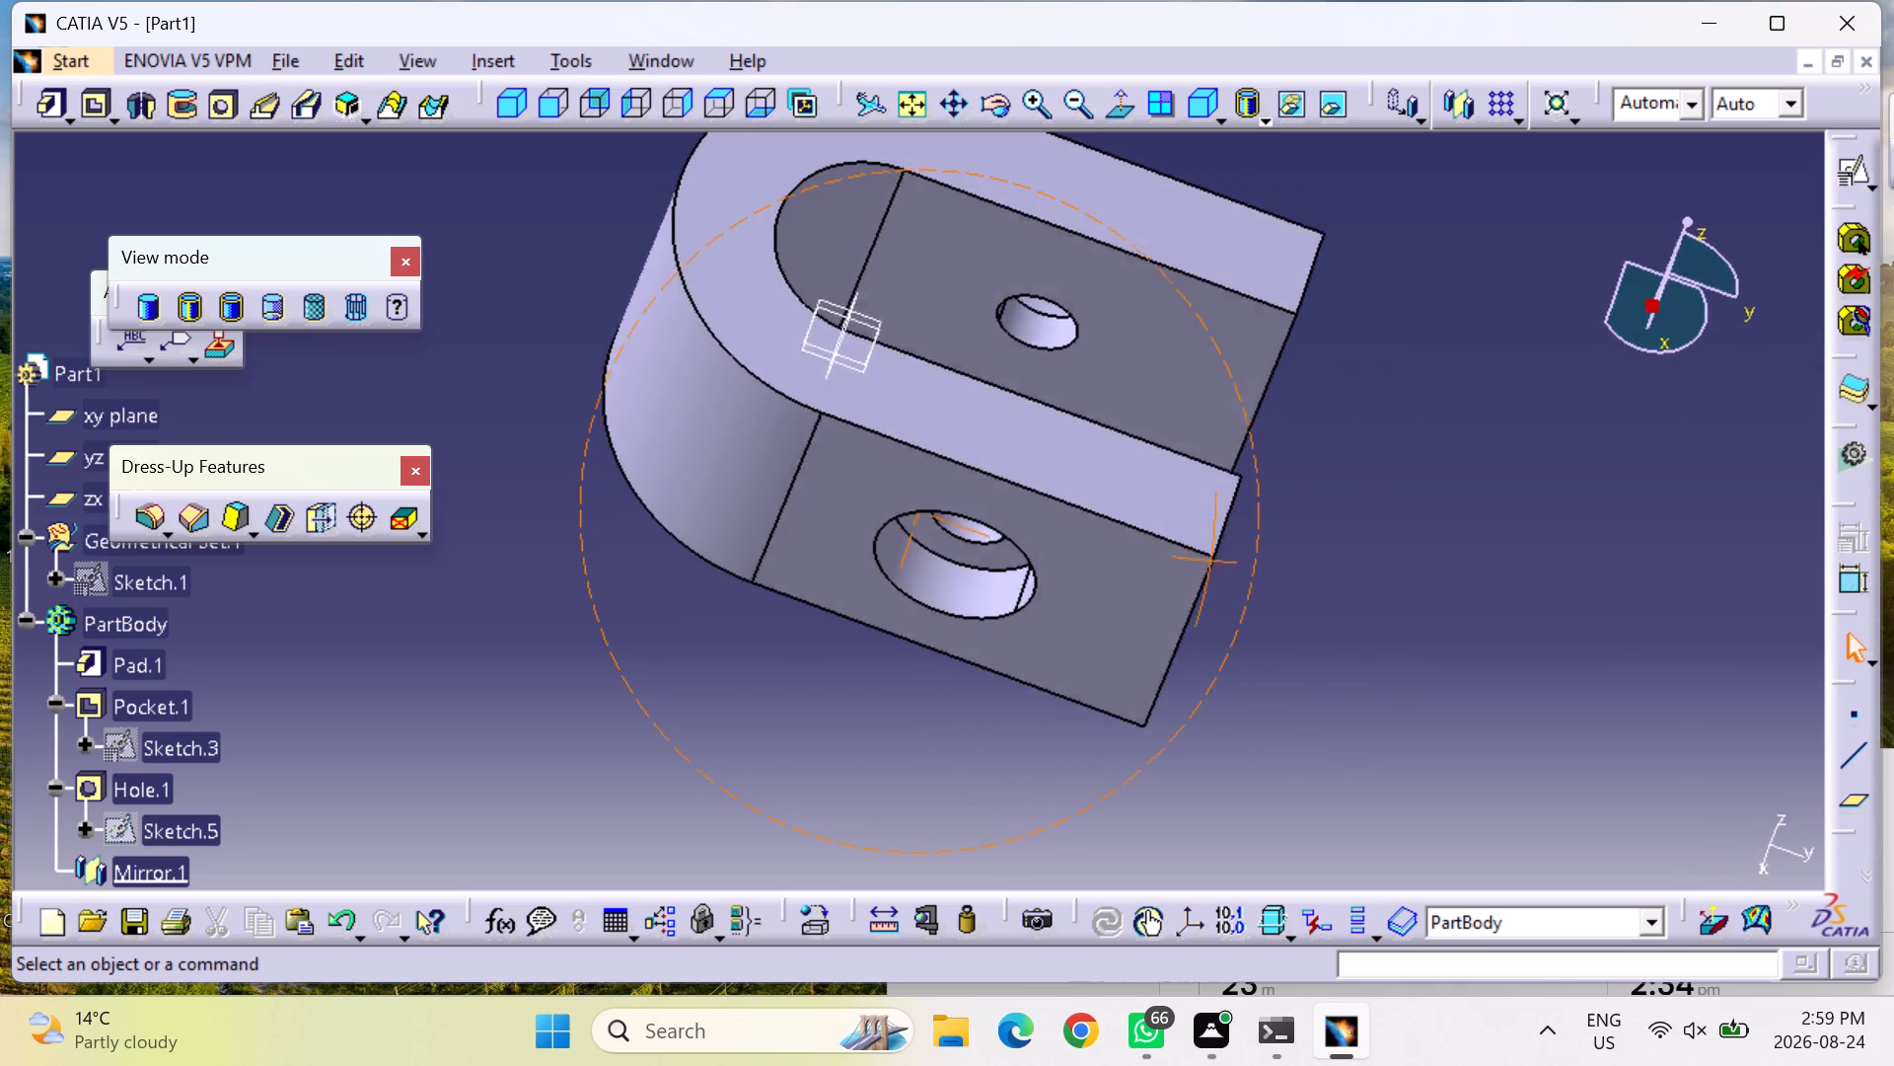
{"action": "middle_click_drag", "start_coordinate": [1417, 617], "coordinate": [1361, 703]}
{"action": "right_click_drag", "start_coordinate": [1417, 617], "coordinate": [1311, 780]}
{"action": "middle_click", "coordinate": [1359, 706]}
{"action": "middle_click_drag", "start_coordinate": [1357, 708], "coordinate": [1311, 780]}
{"action": "left_click_drag", "start_coordinate": [911, 93], "coordinate": [911, 112]}
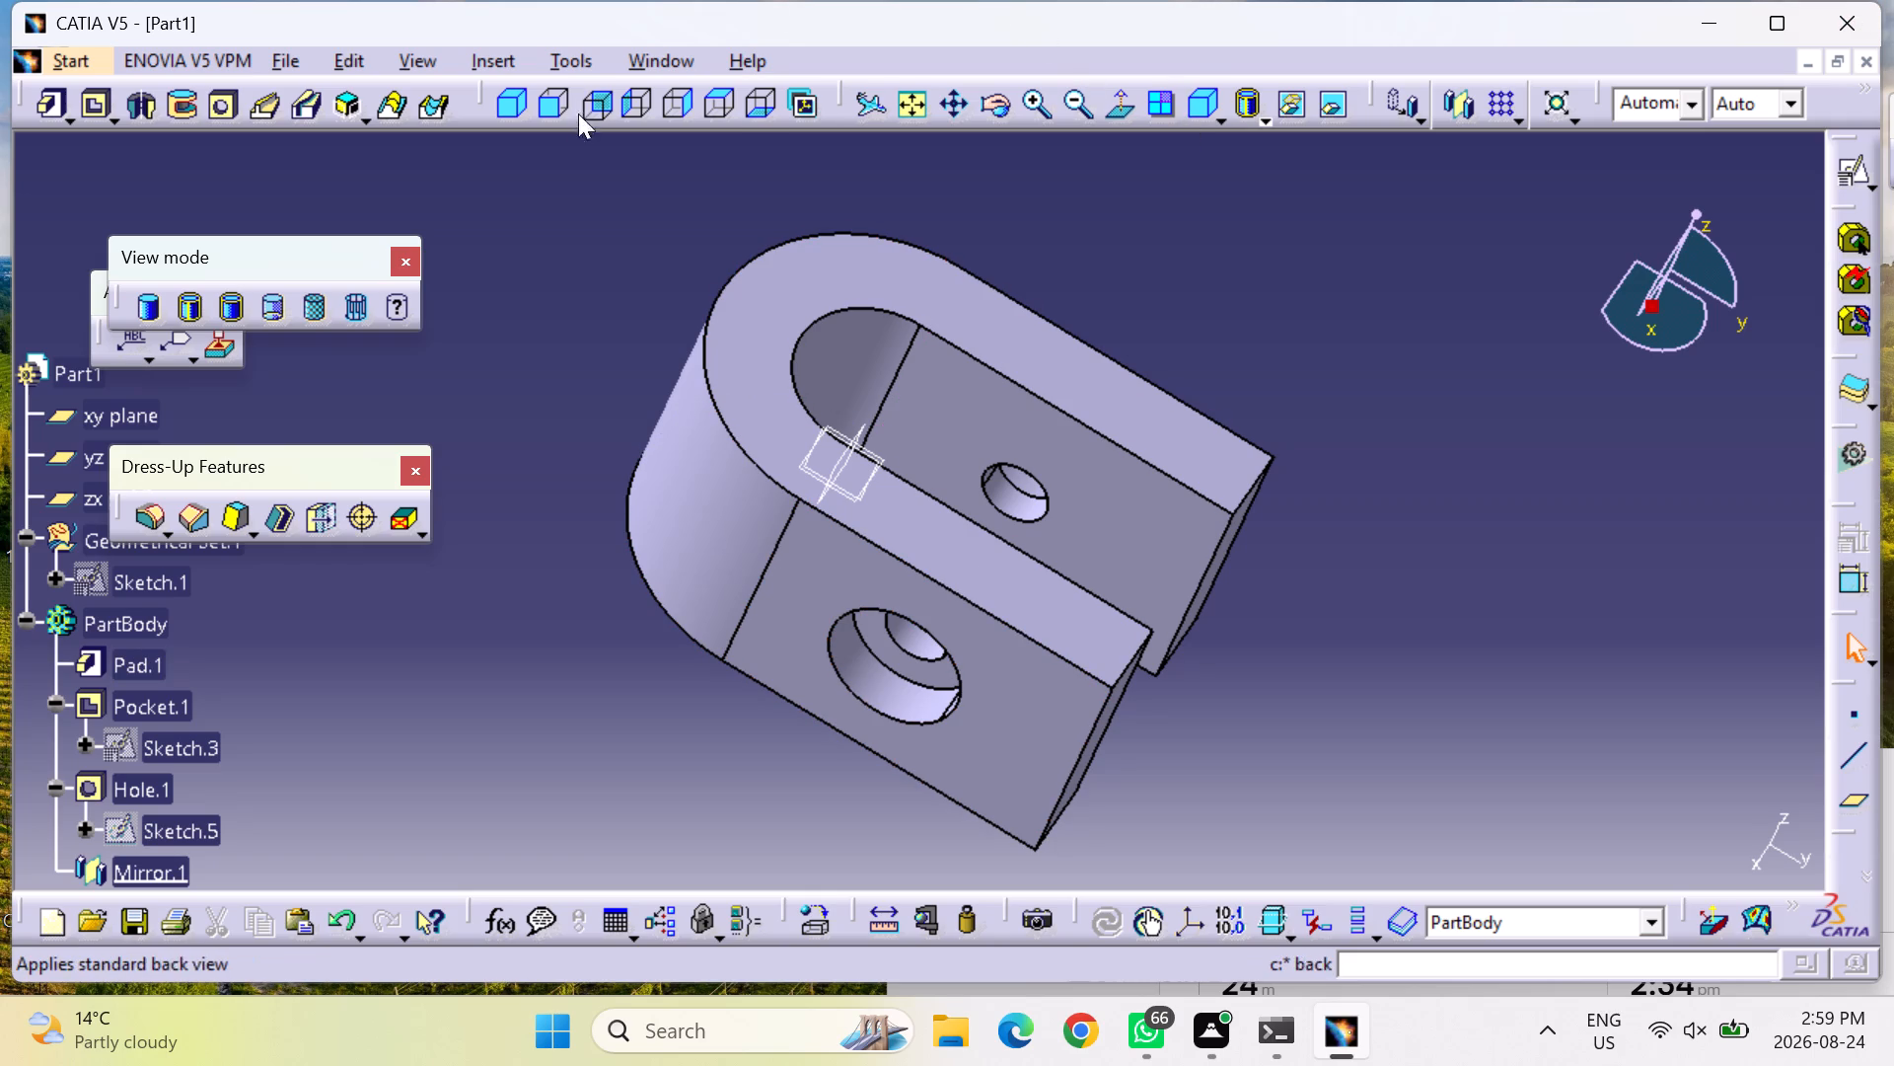
{"action": "left_click", "coordinate": [515, 104]}
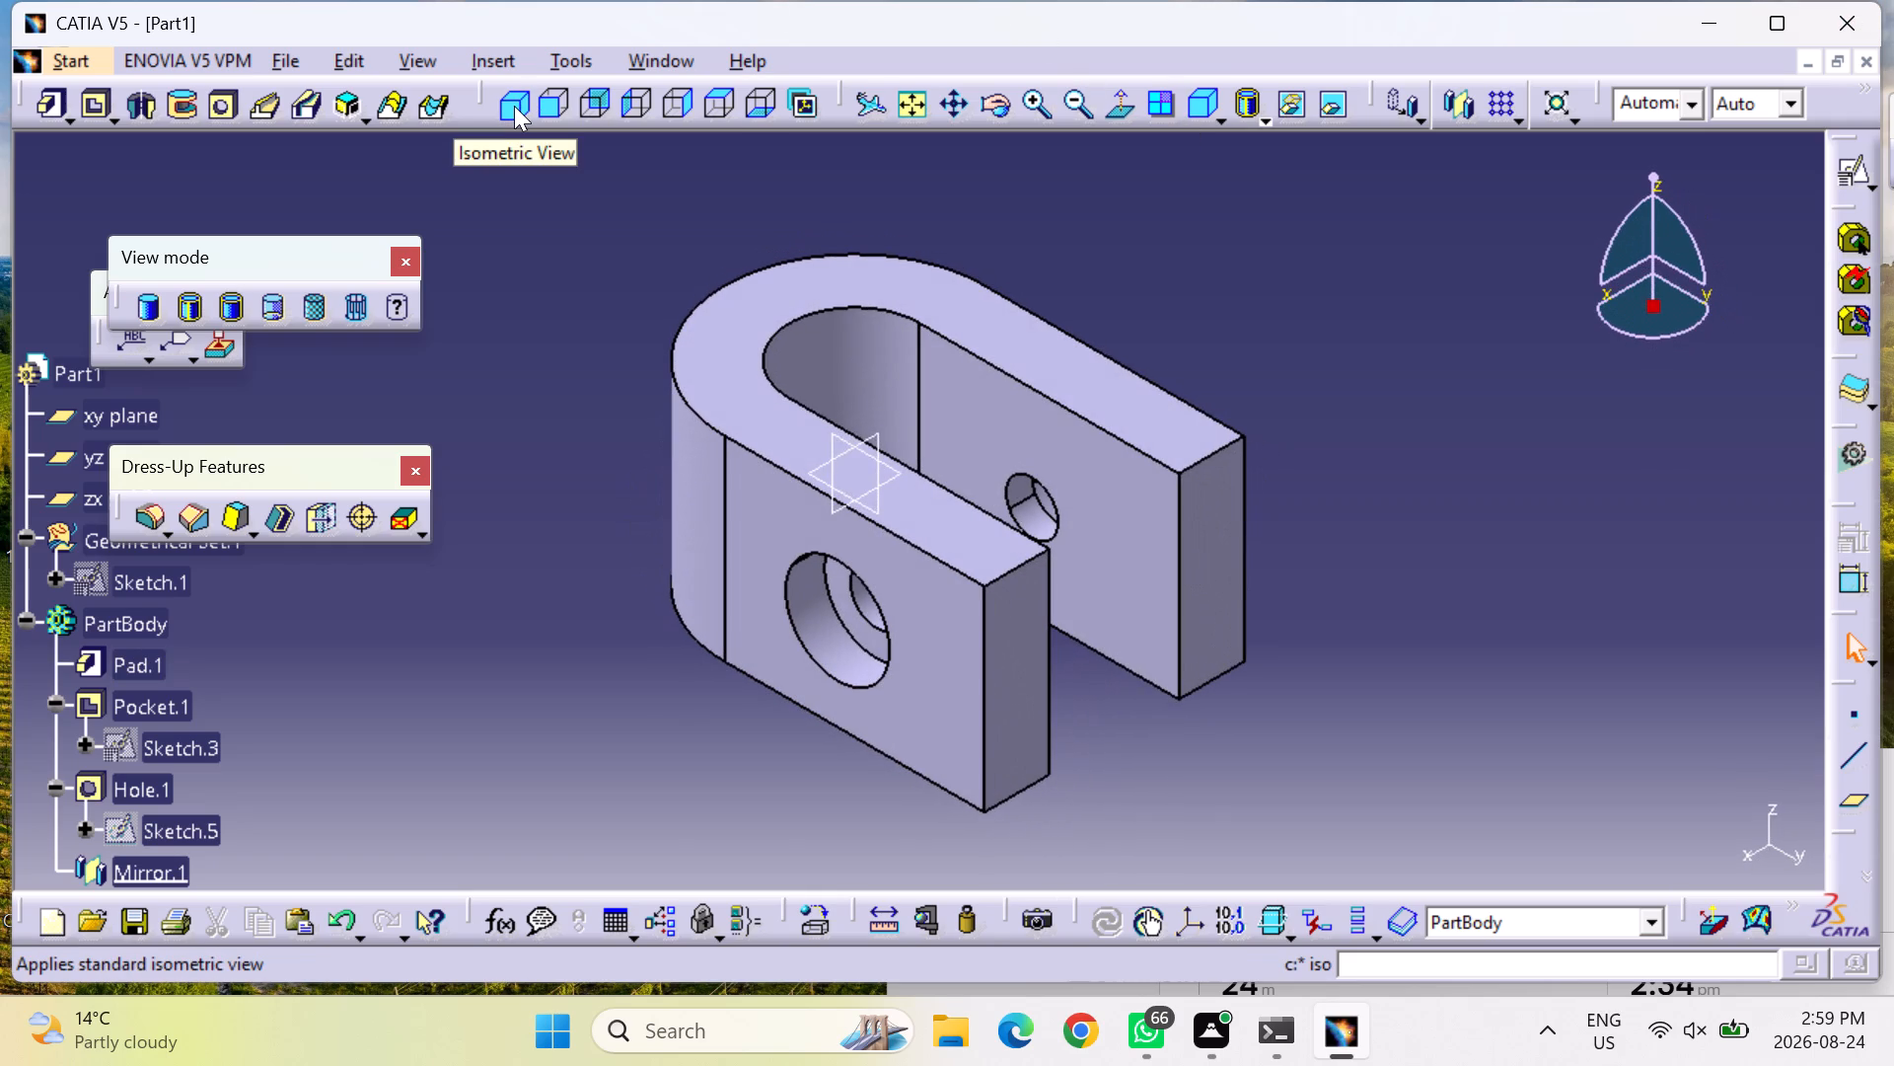
{"action": "left_click", "coordinate": [563, 96]}
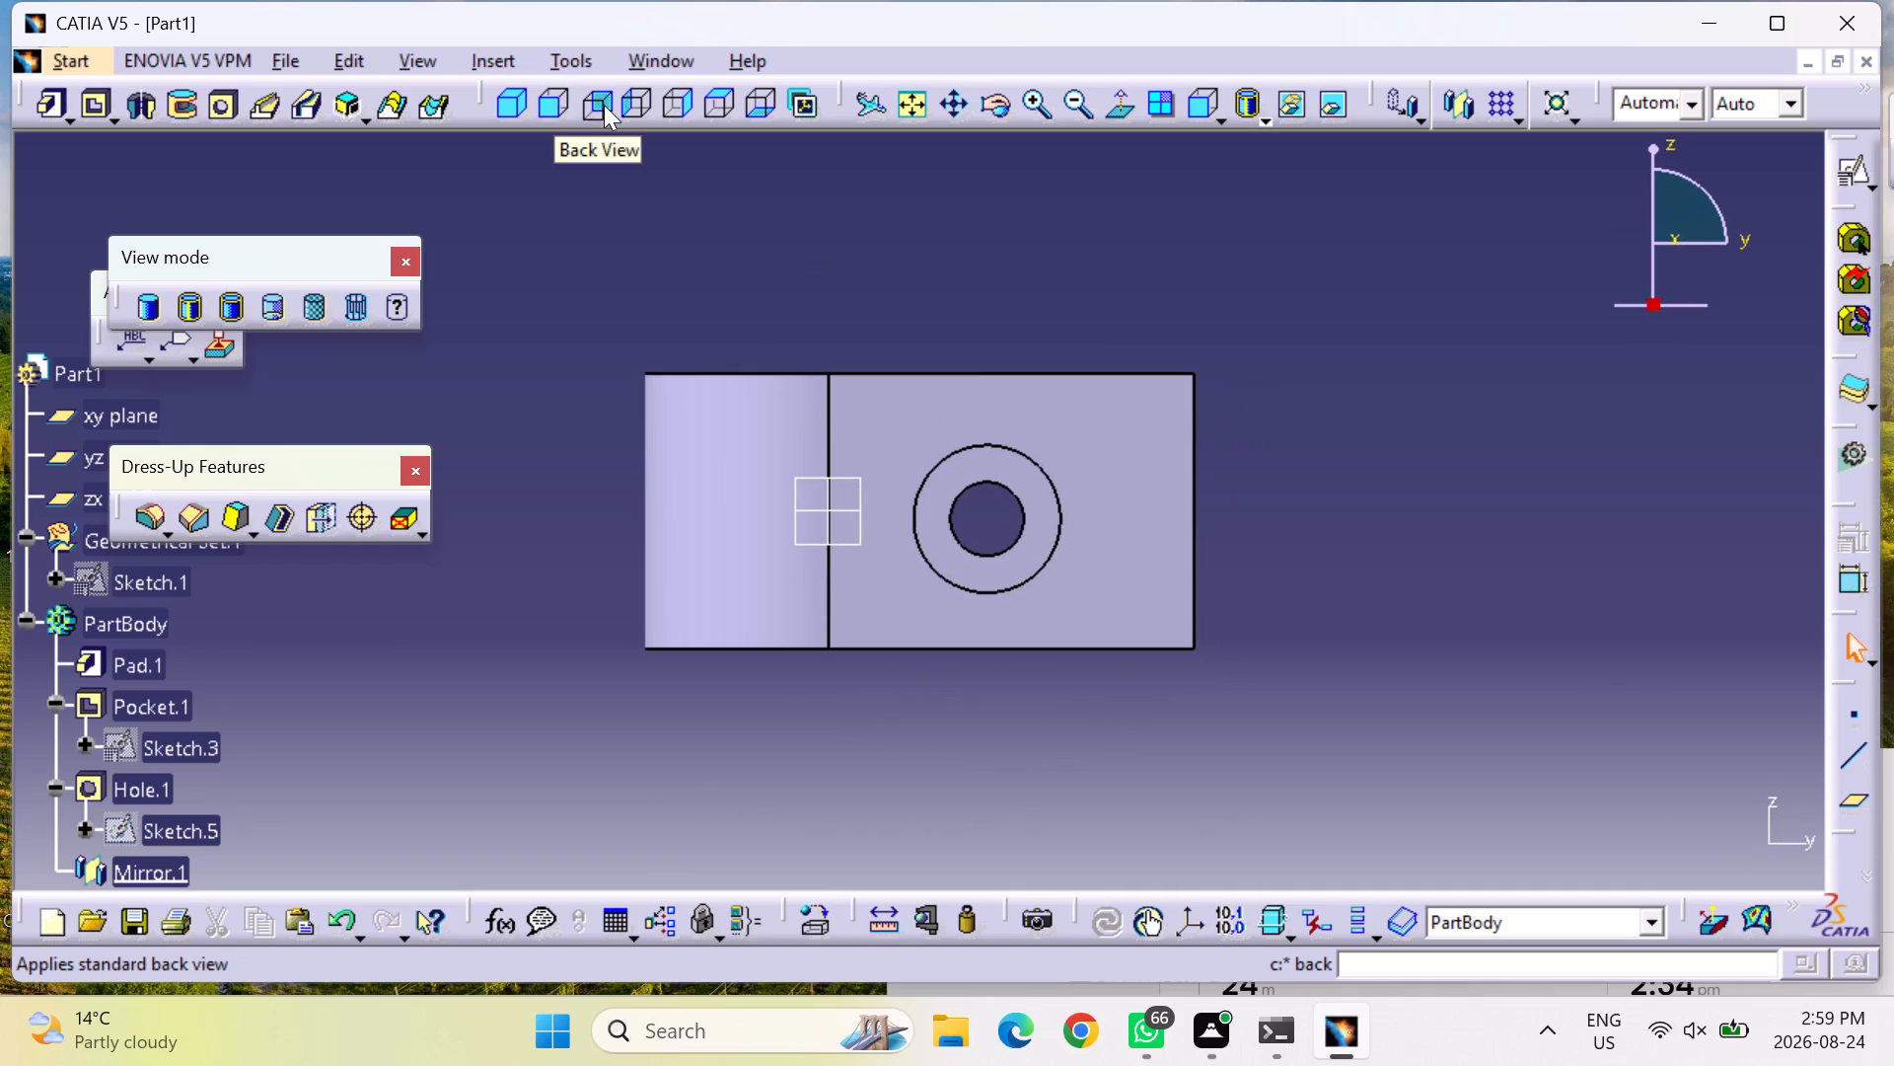
{"action": "left_click", "coordinate": [604, 105]}
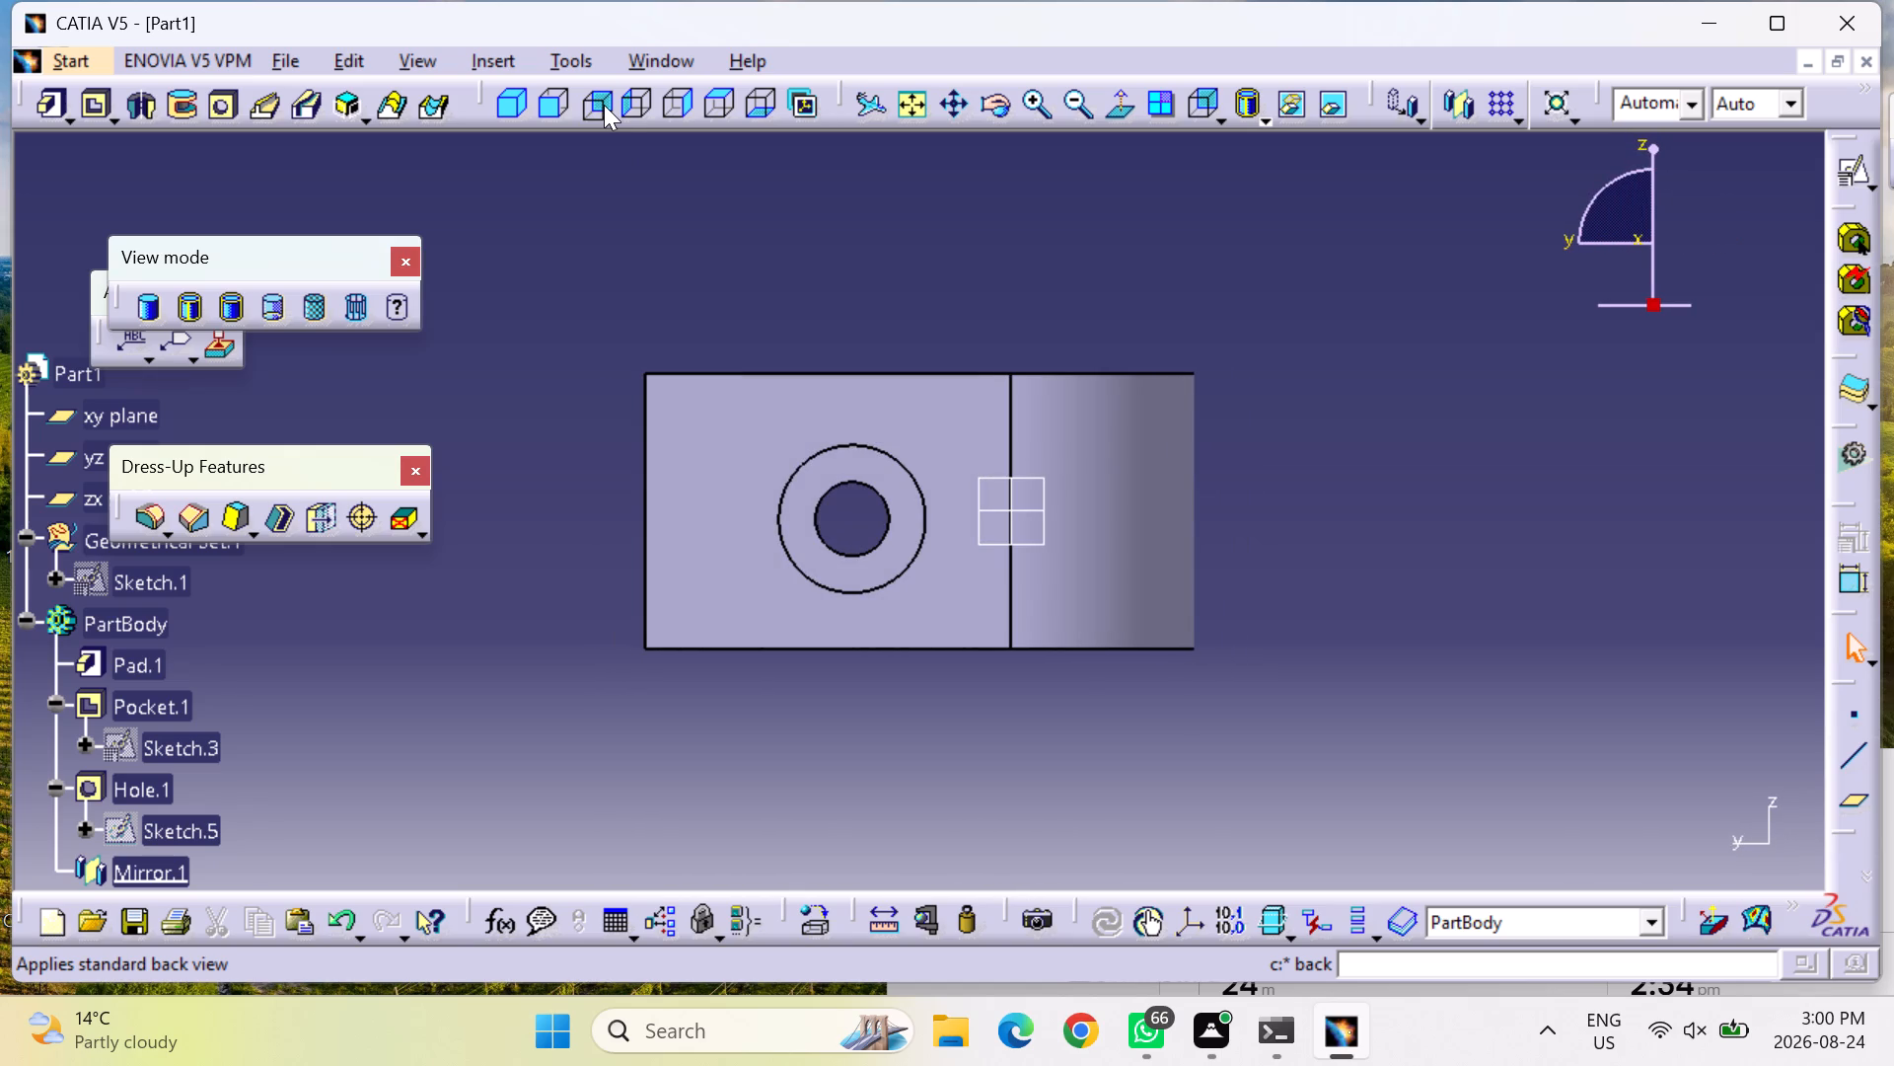
{"action": "left_click", "coordinate": [625, 109]}
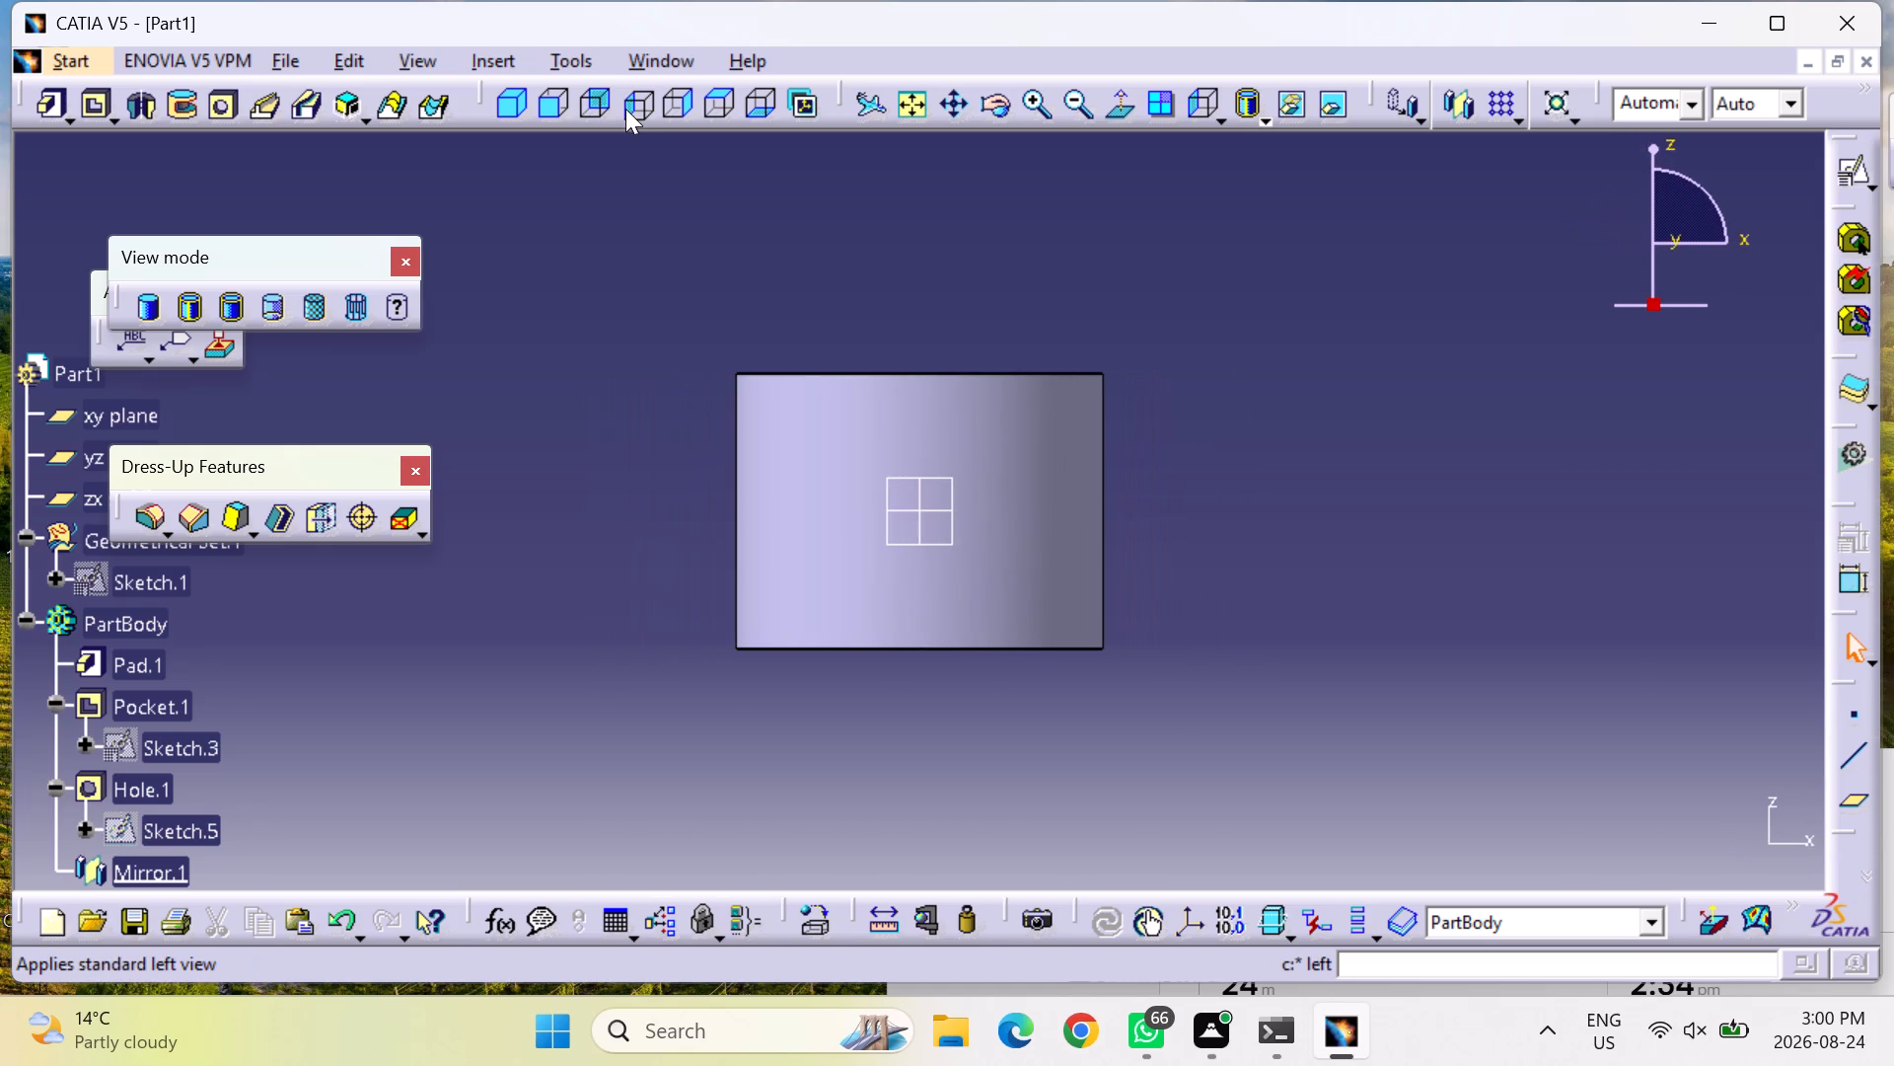
{"action": "left_click", "coordinate": [691, 98]}
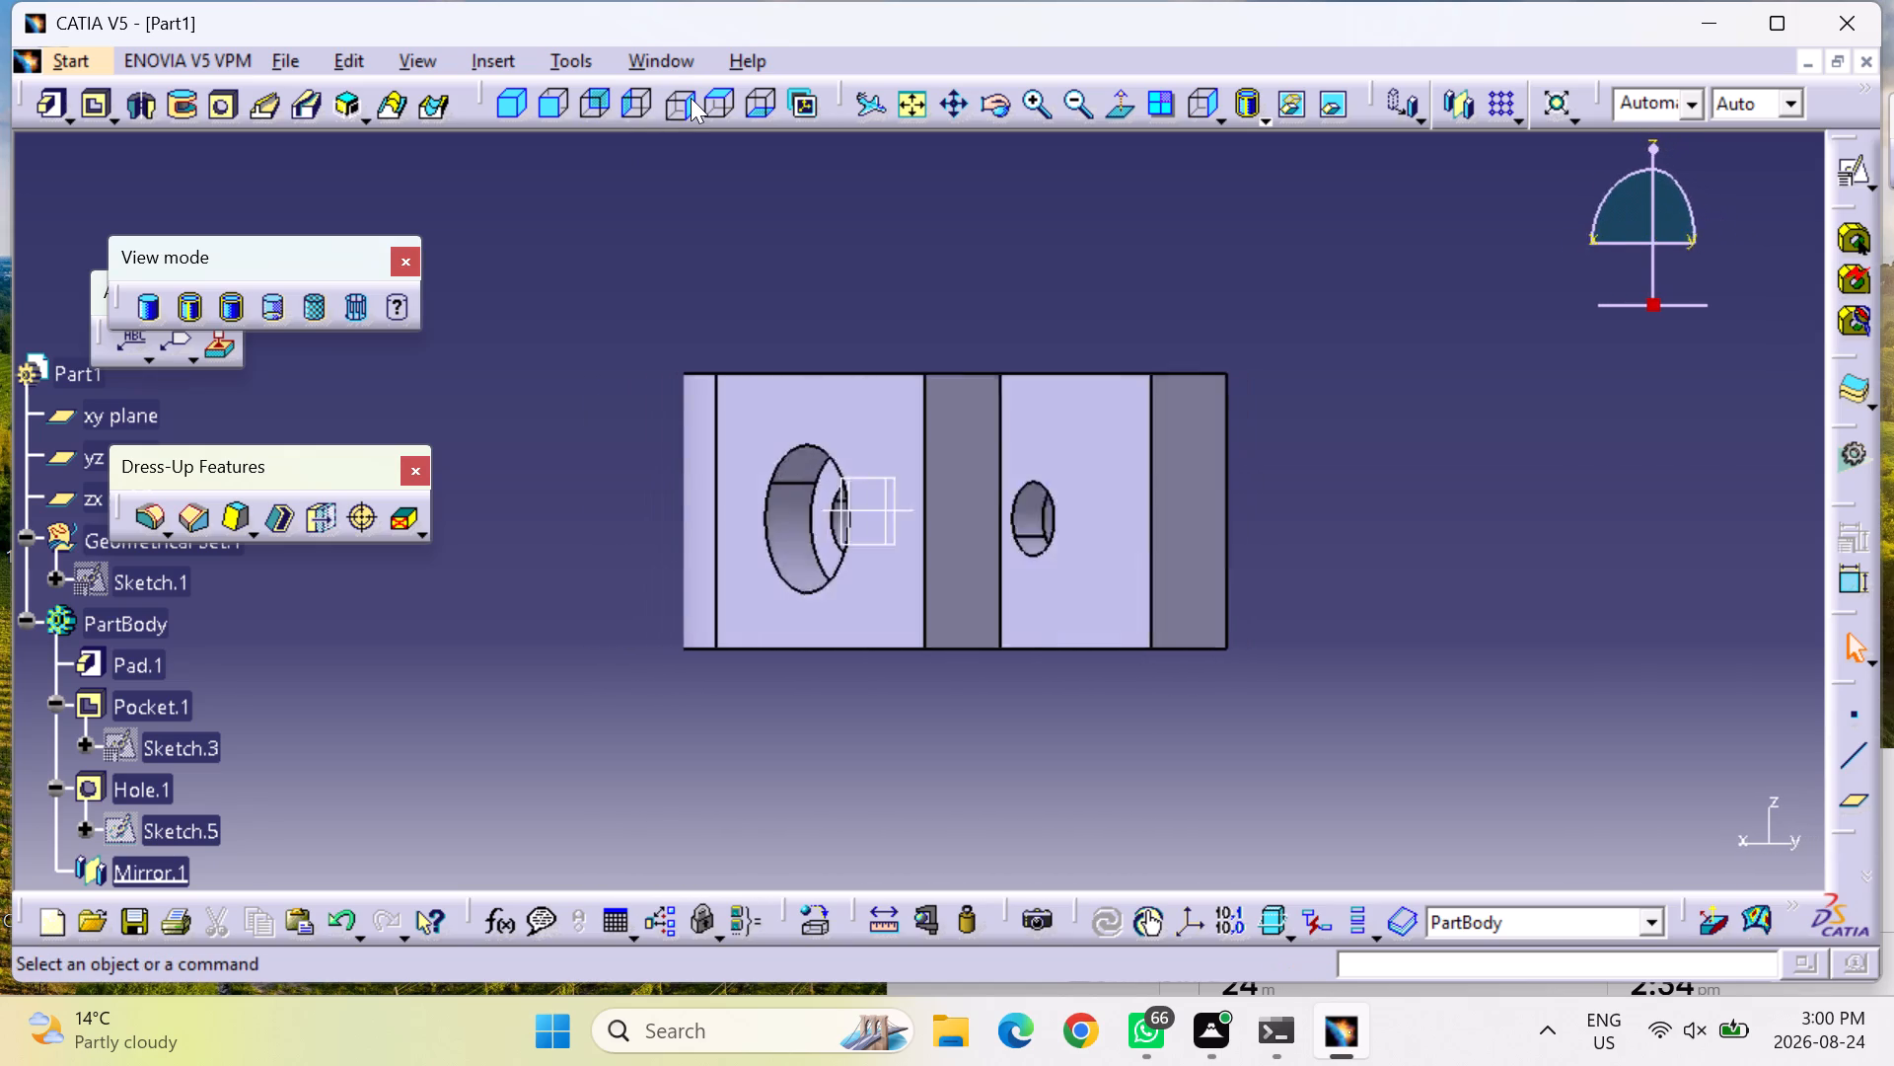
{"action": "left_click", "coordinate": [732, 128]}
{"action": "left_click", "coordinate": [724, 113]}
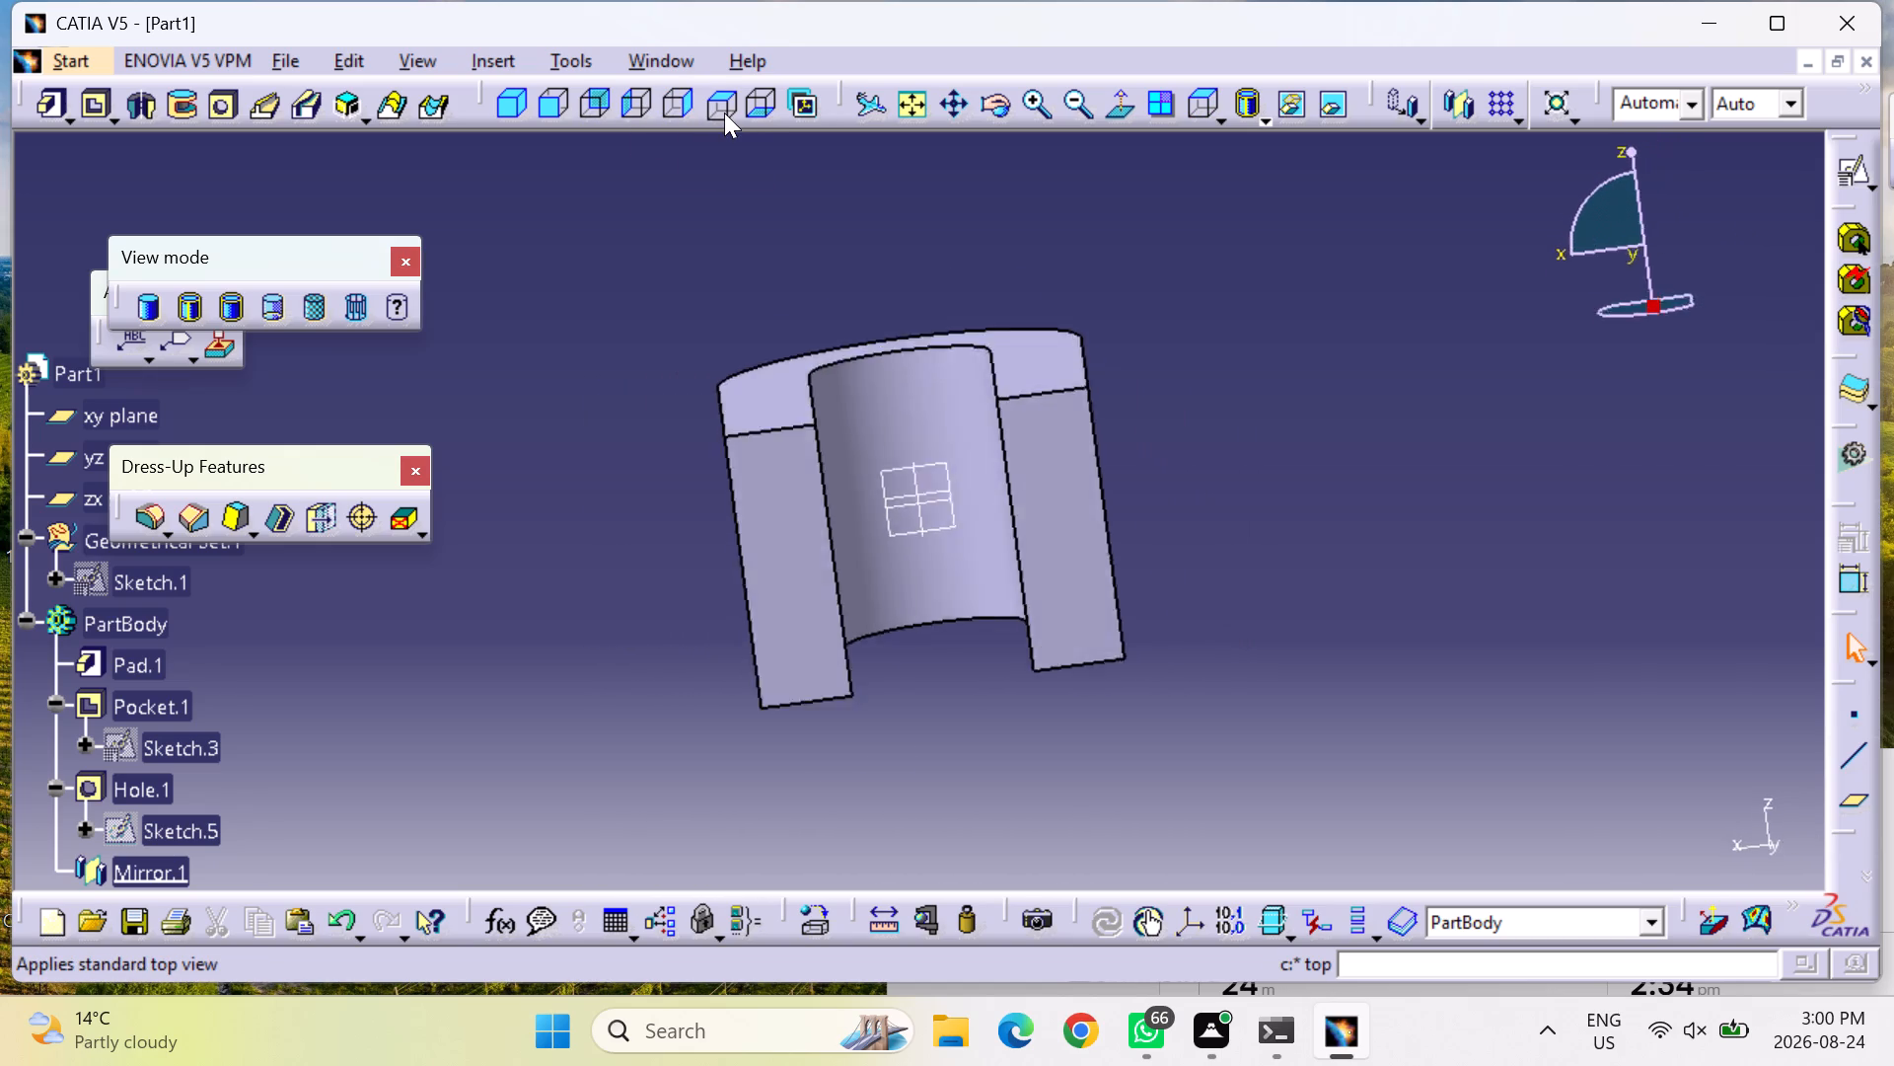
{"action": "left_click", "coordinate": [762, 108]}
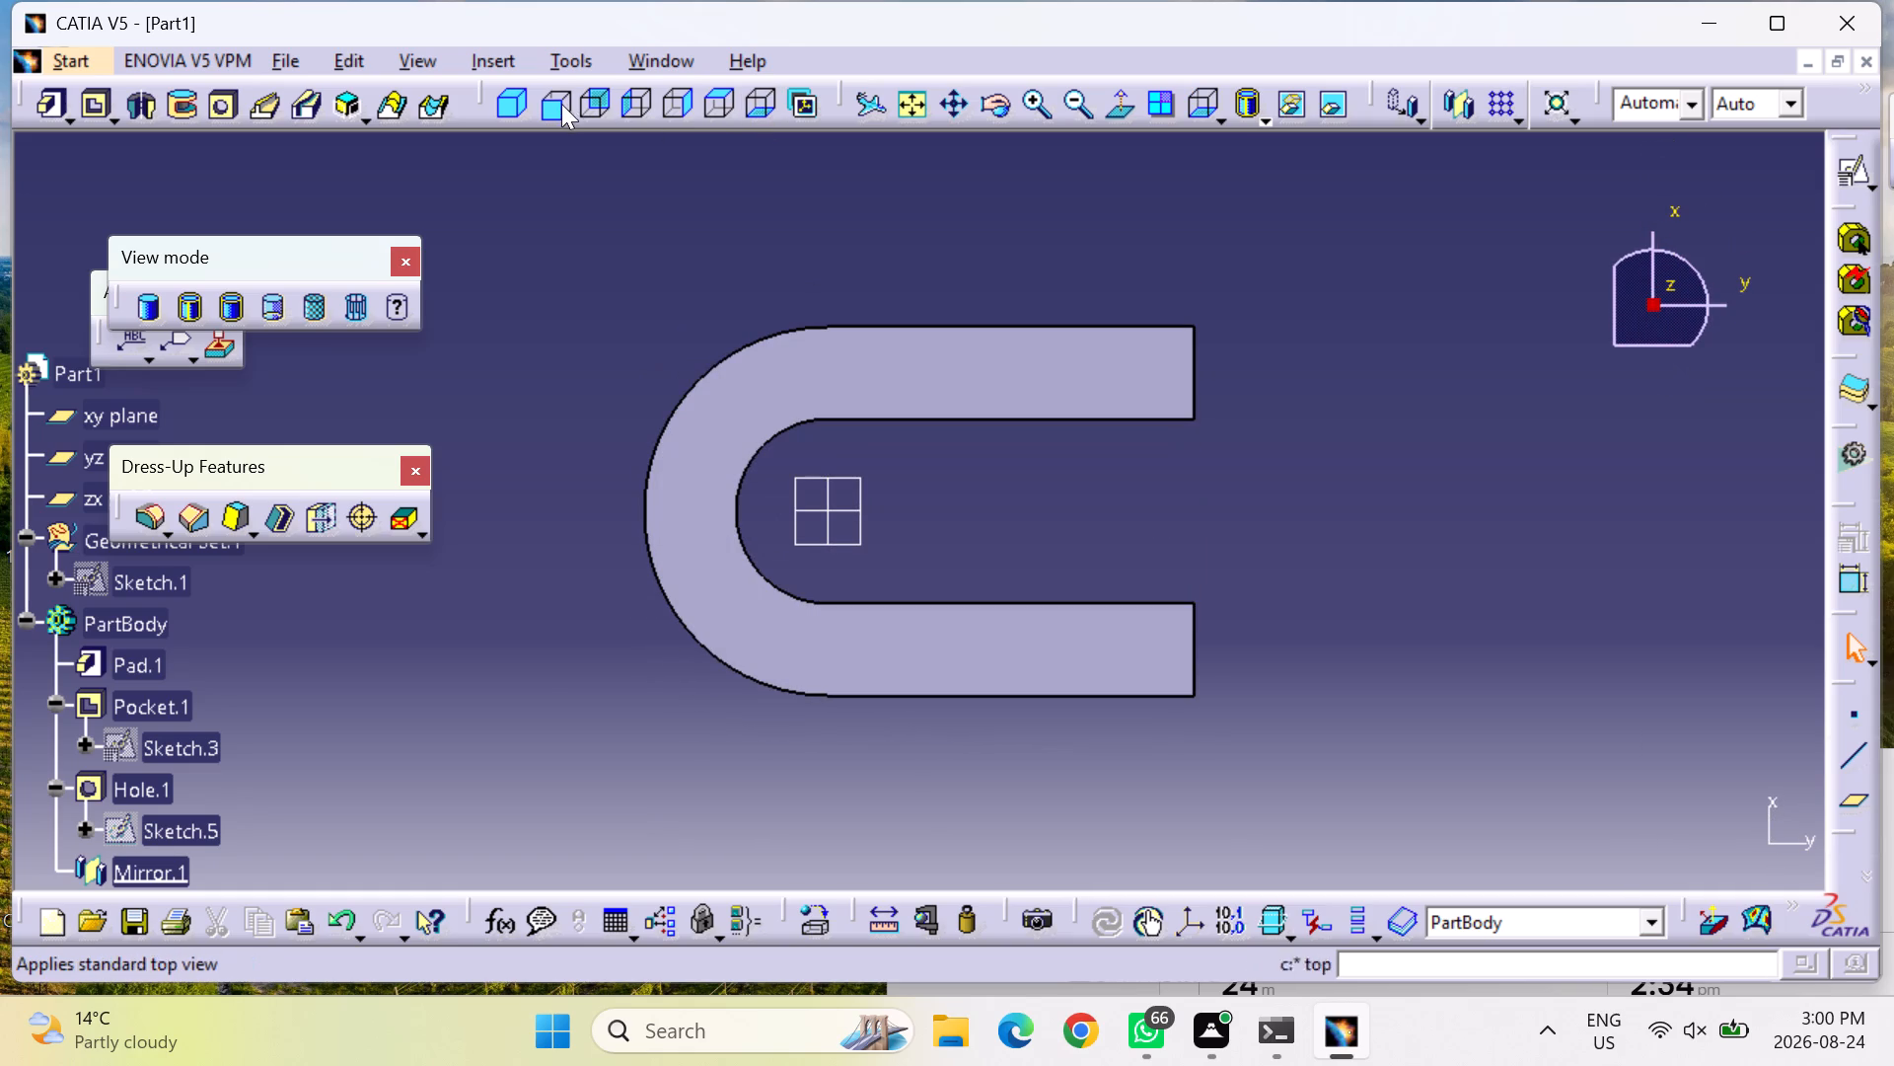
{"action": "left_click", "coordinate": [512, 90]}
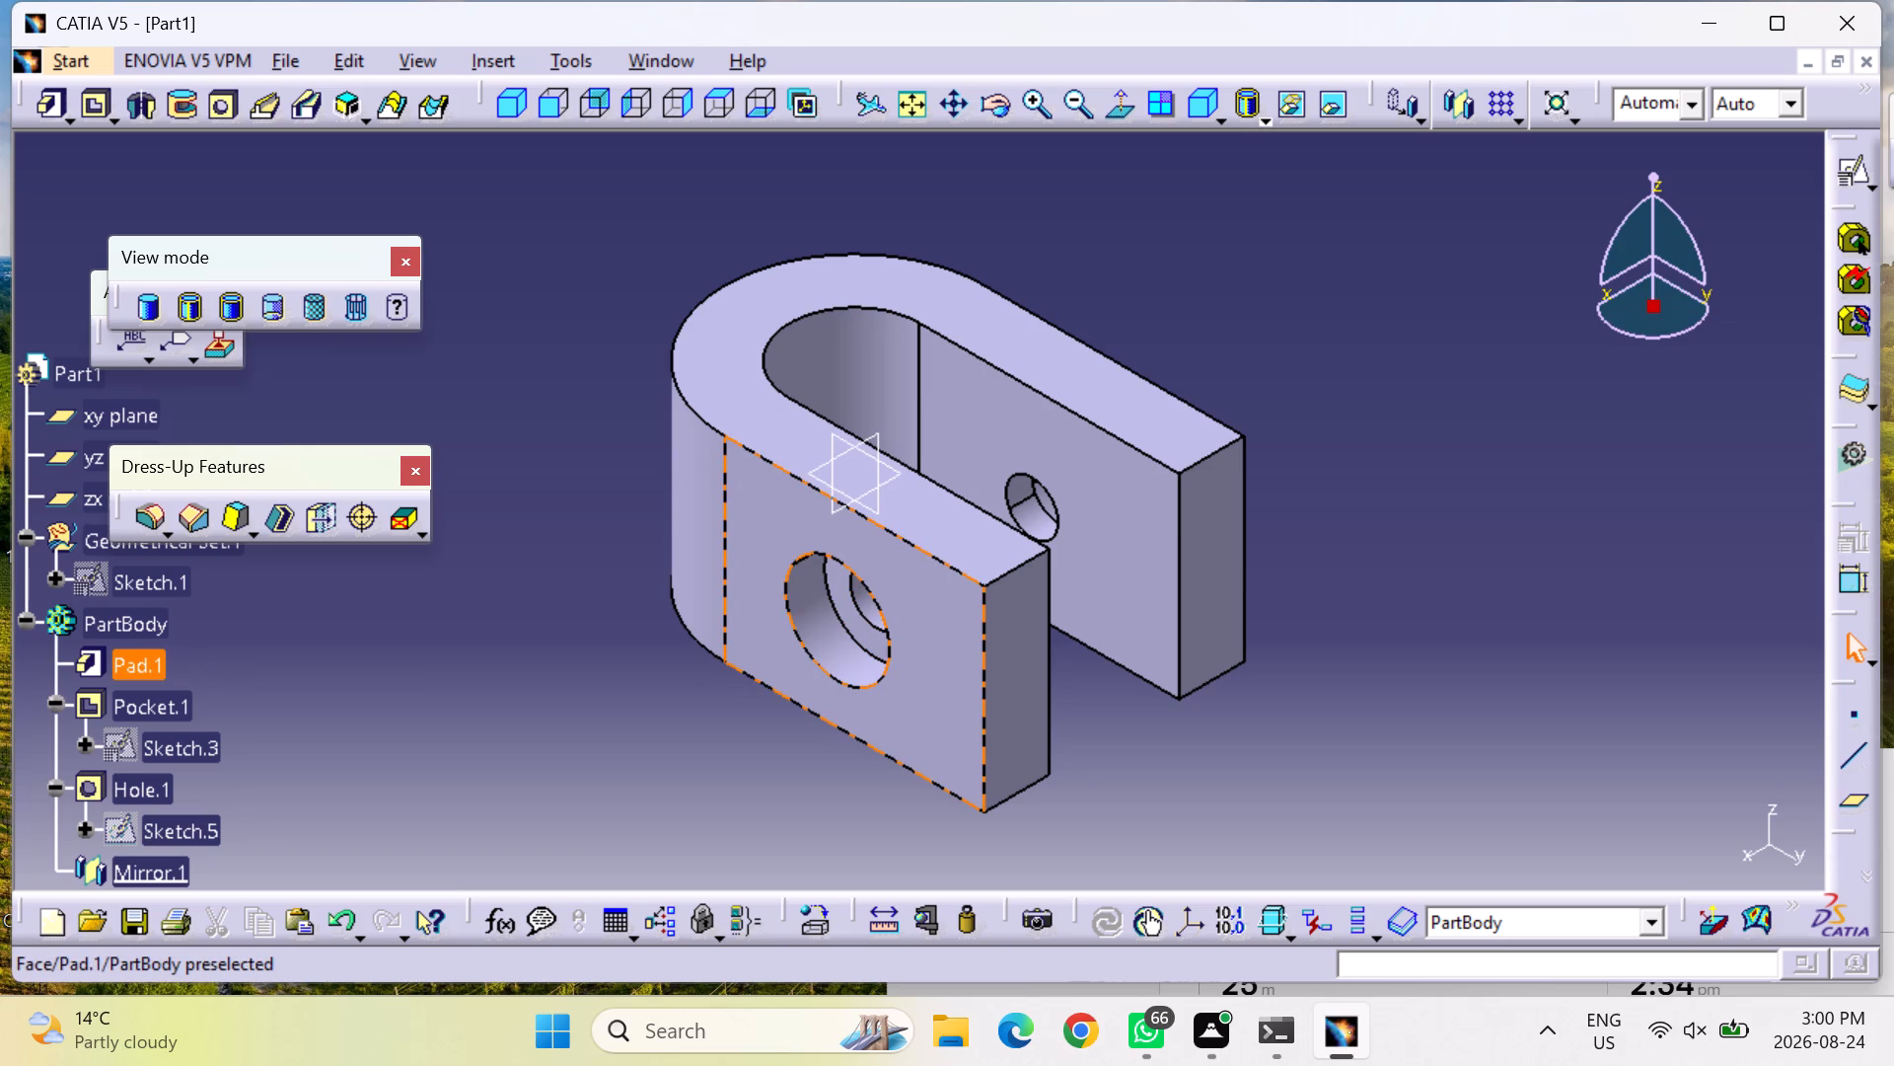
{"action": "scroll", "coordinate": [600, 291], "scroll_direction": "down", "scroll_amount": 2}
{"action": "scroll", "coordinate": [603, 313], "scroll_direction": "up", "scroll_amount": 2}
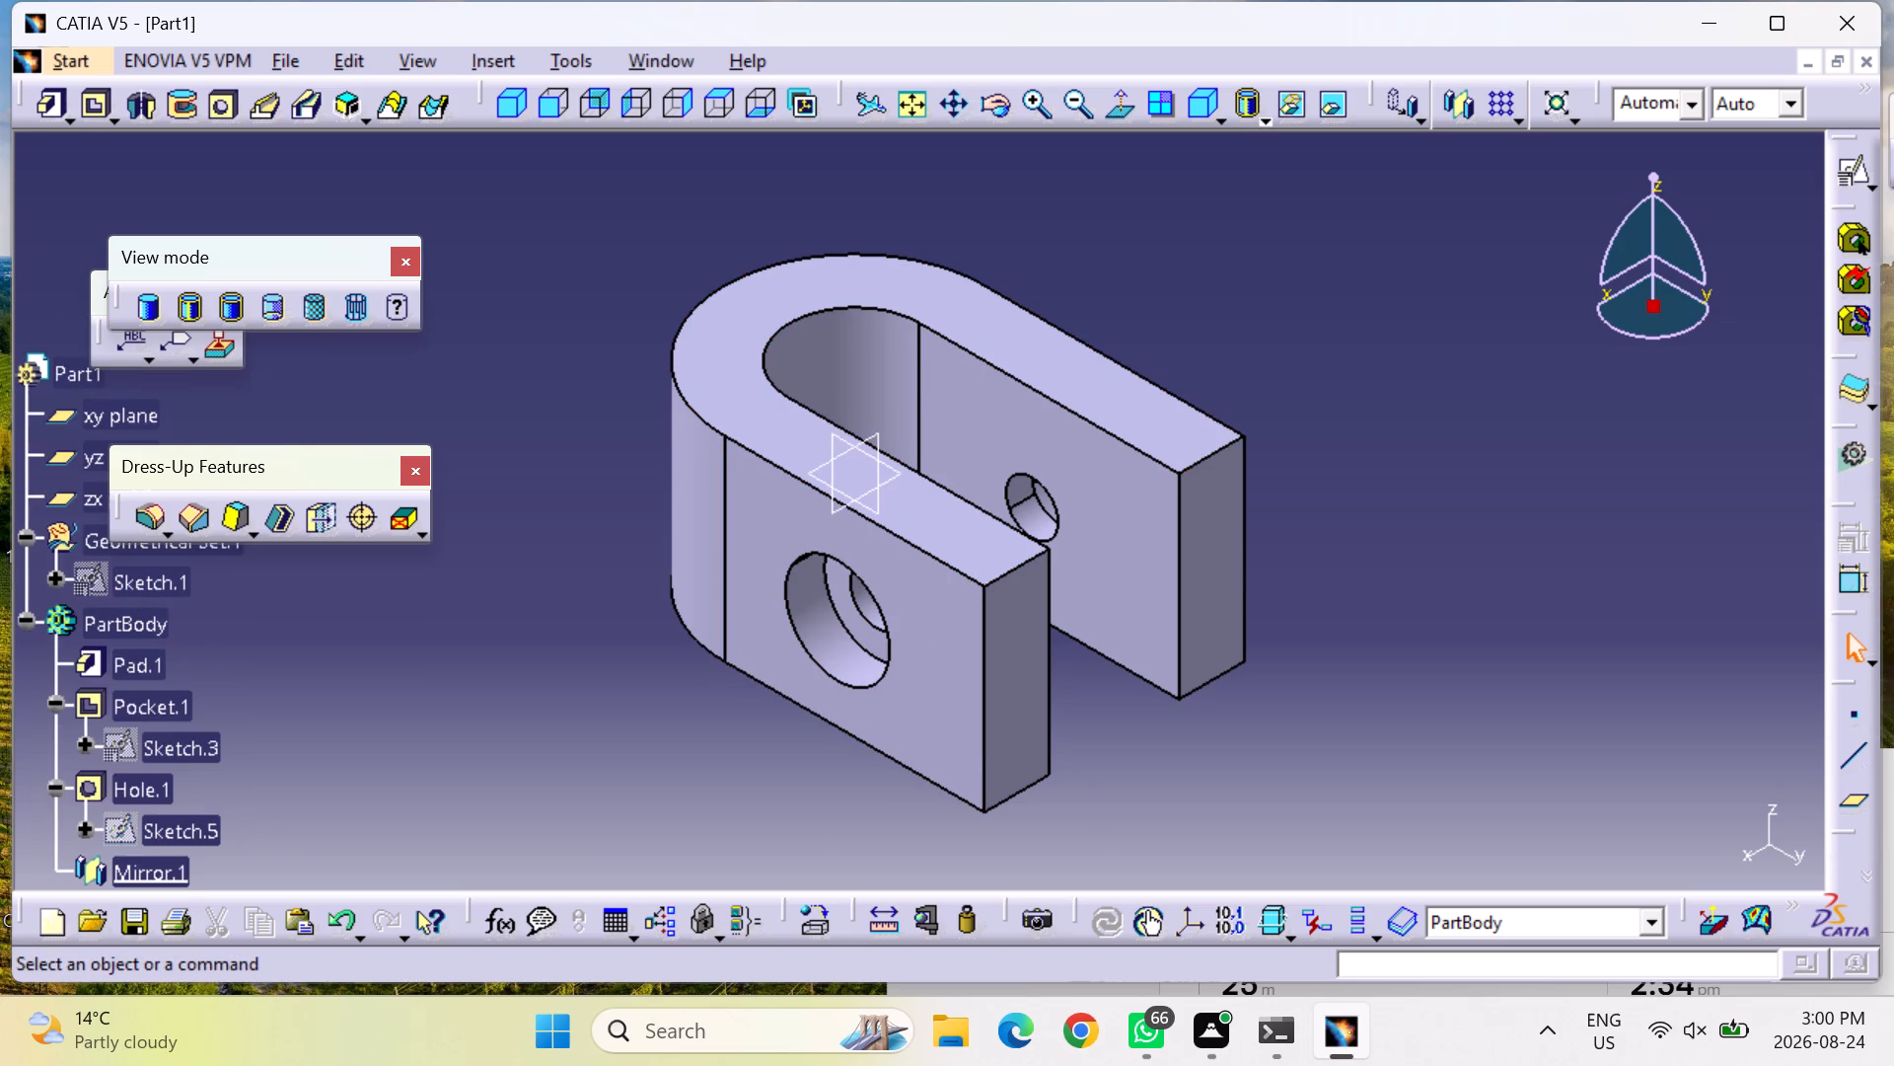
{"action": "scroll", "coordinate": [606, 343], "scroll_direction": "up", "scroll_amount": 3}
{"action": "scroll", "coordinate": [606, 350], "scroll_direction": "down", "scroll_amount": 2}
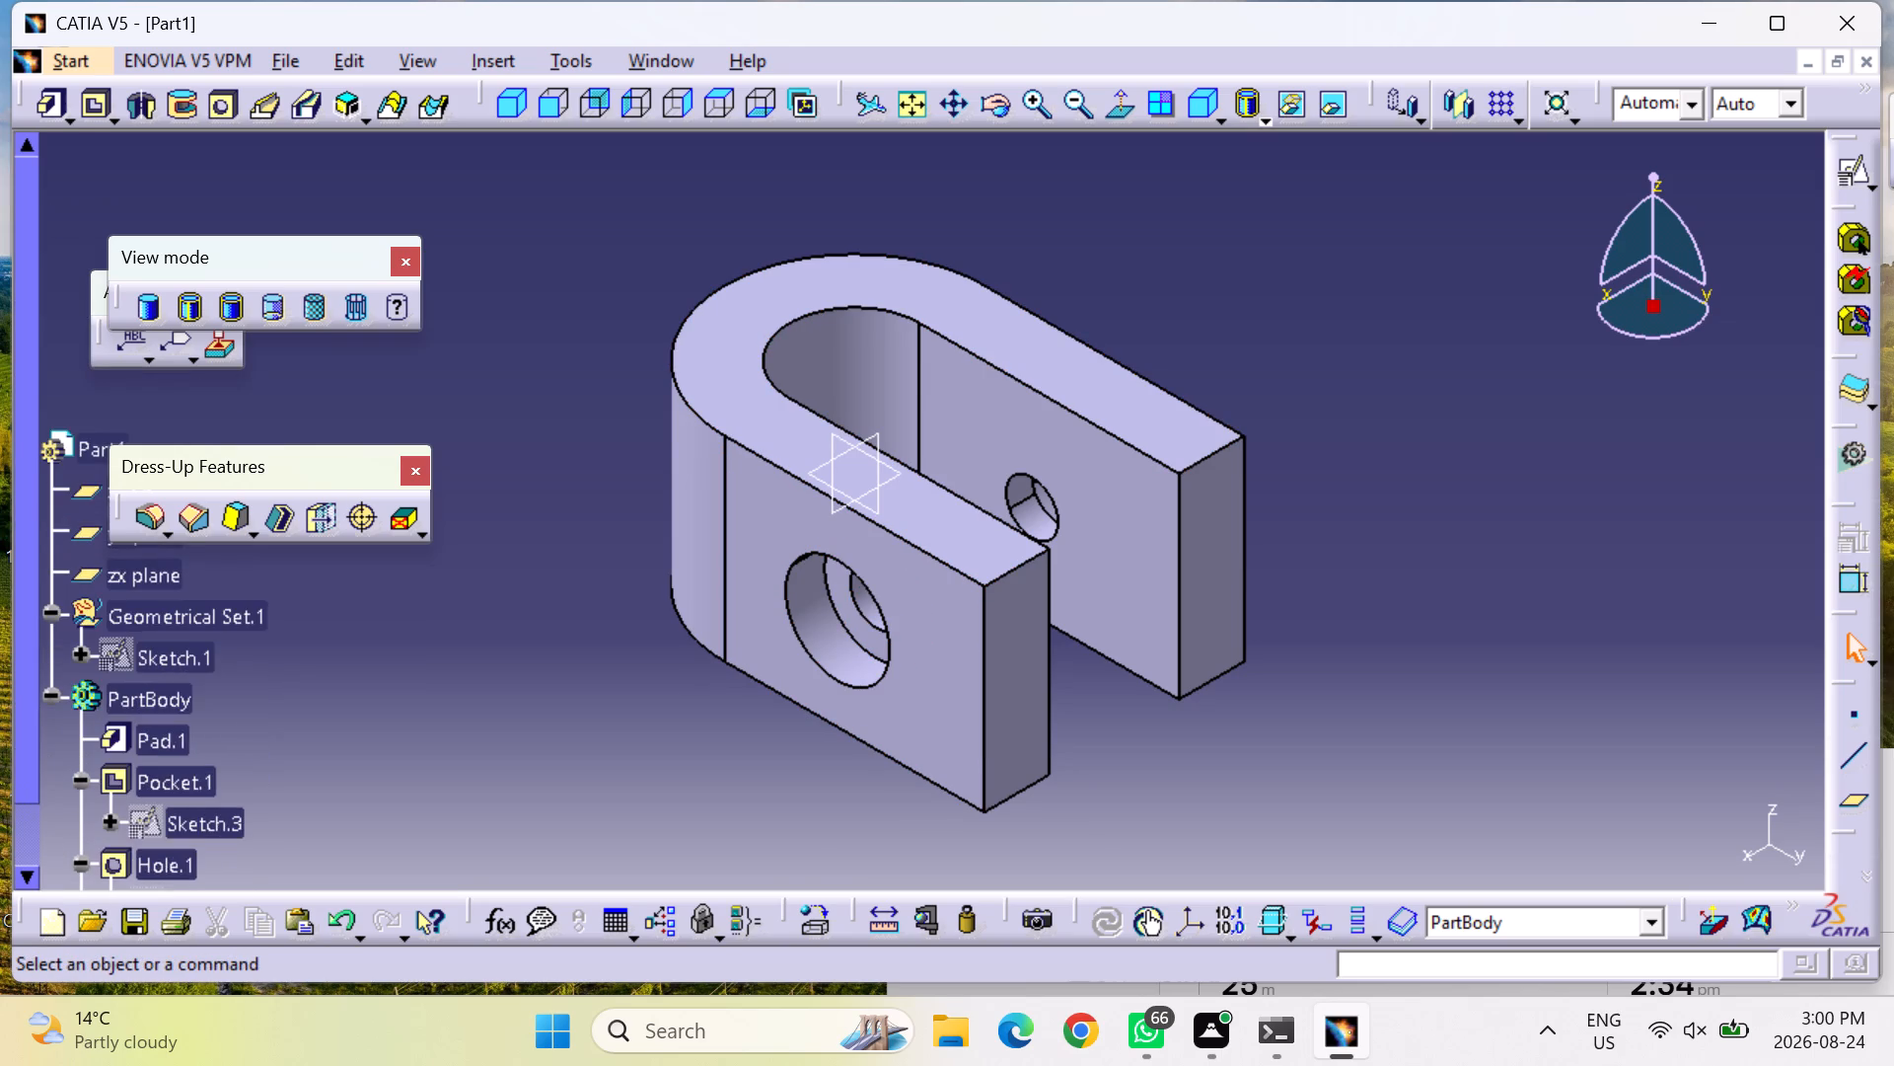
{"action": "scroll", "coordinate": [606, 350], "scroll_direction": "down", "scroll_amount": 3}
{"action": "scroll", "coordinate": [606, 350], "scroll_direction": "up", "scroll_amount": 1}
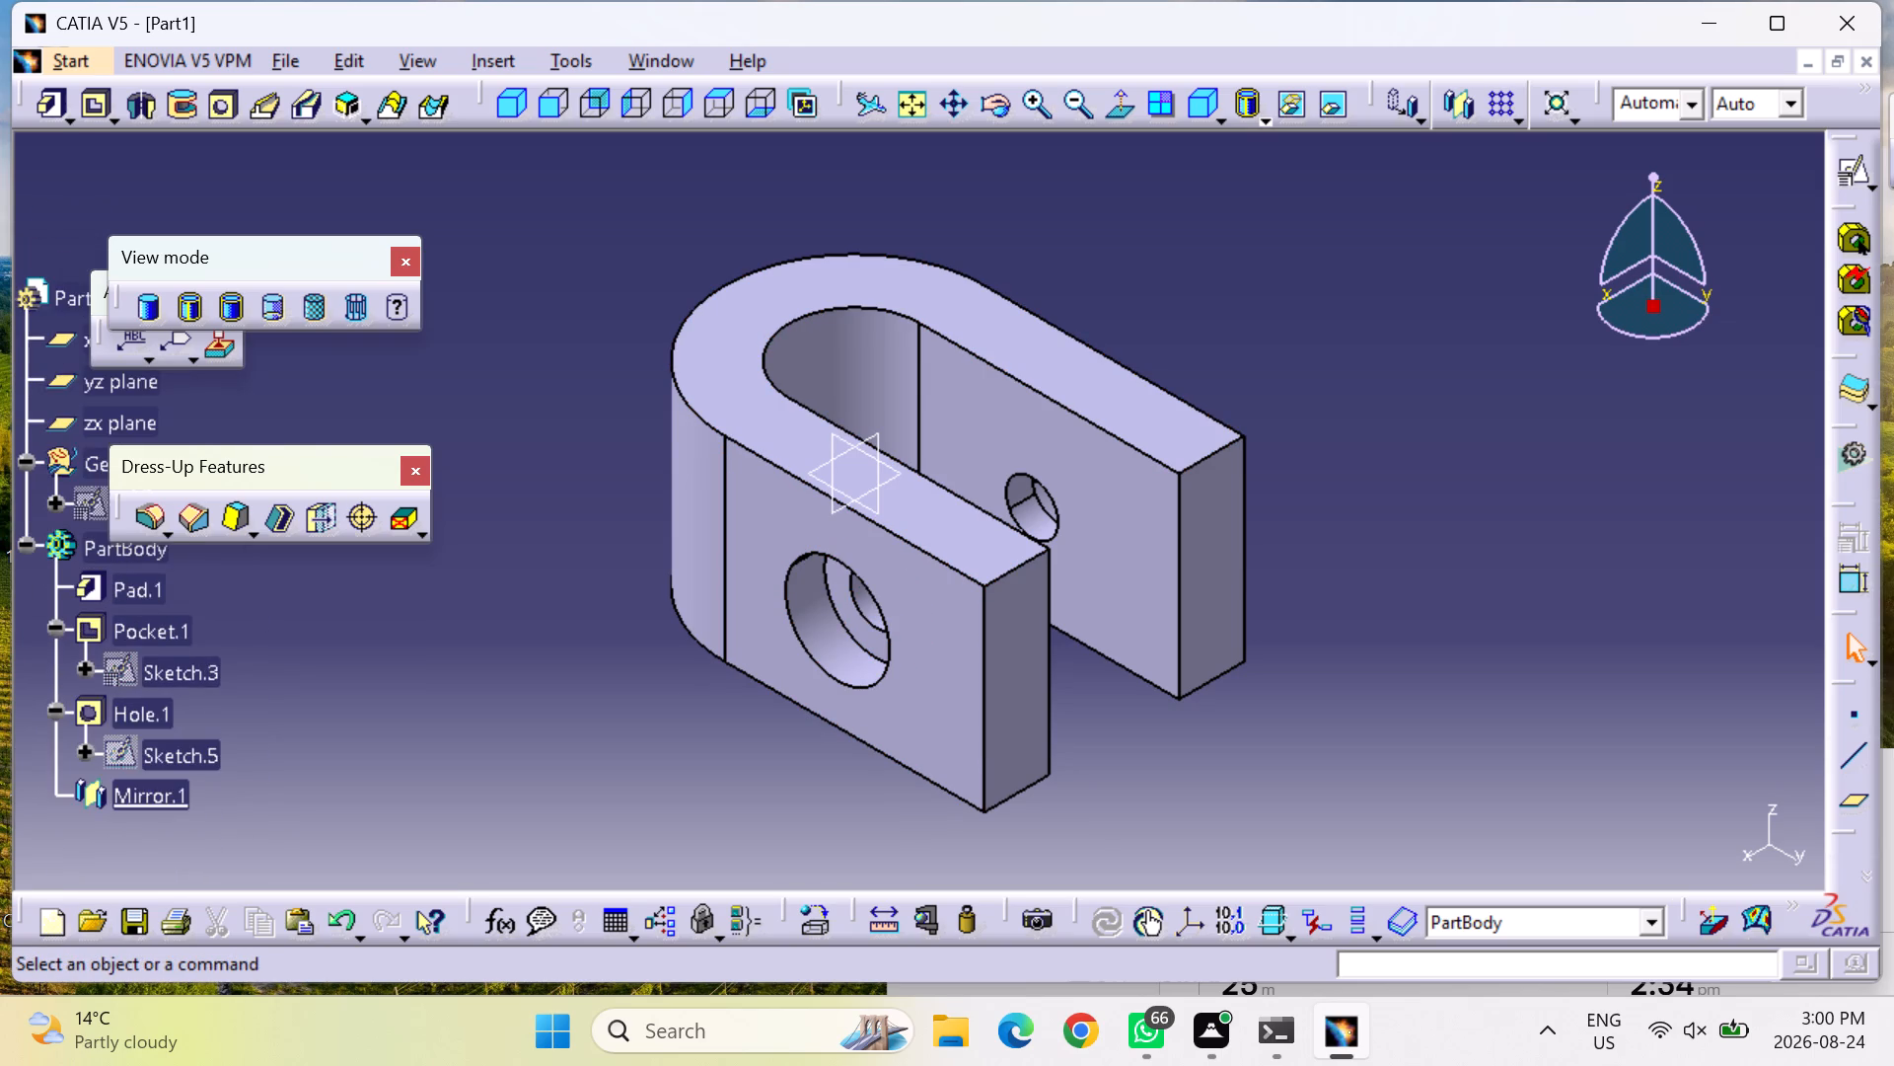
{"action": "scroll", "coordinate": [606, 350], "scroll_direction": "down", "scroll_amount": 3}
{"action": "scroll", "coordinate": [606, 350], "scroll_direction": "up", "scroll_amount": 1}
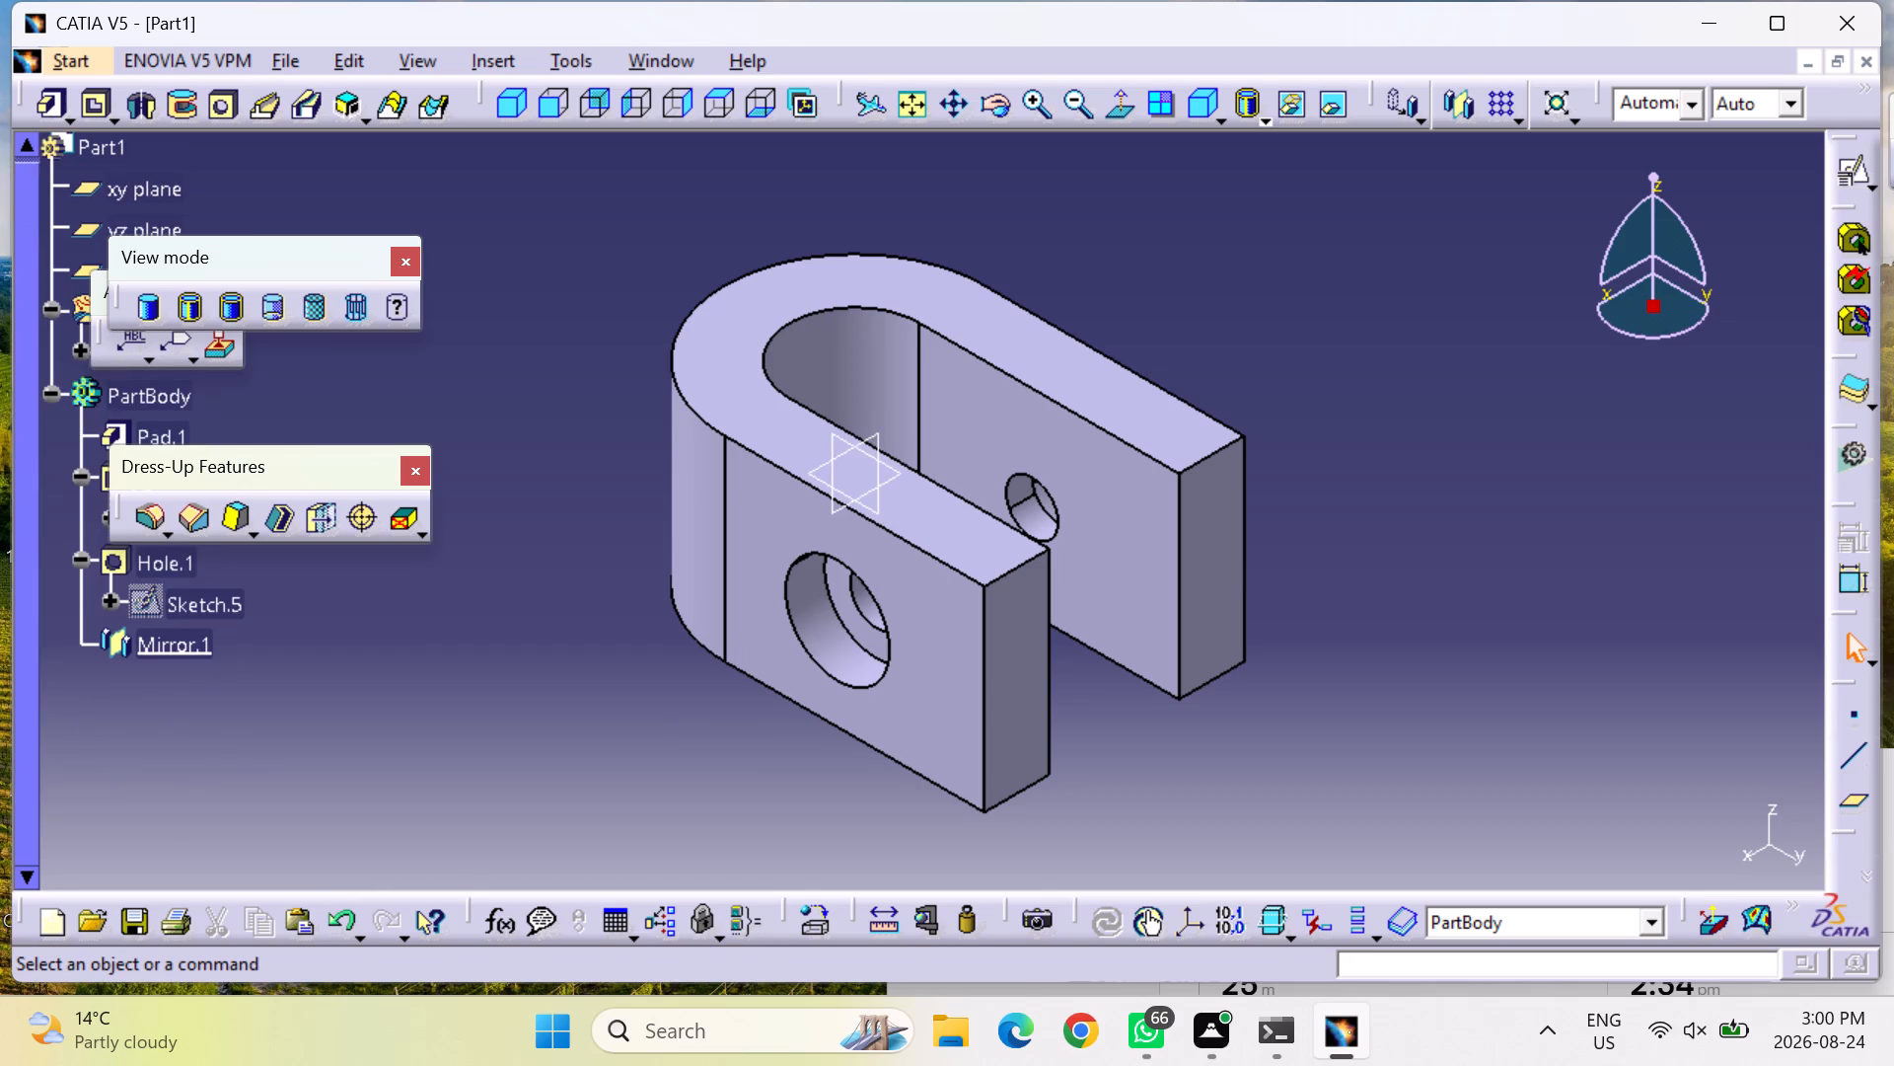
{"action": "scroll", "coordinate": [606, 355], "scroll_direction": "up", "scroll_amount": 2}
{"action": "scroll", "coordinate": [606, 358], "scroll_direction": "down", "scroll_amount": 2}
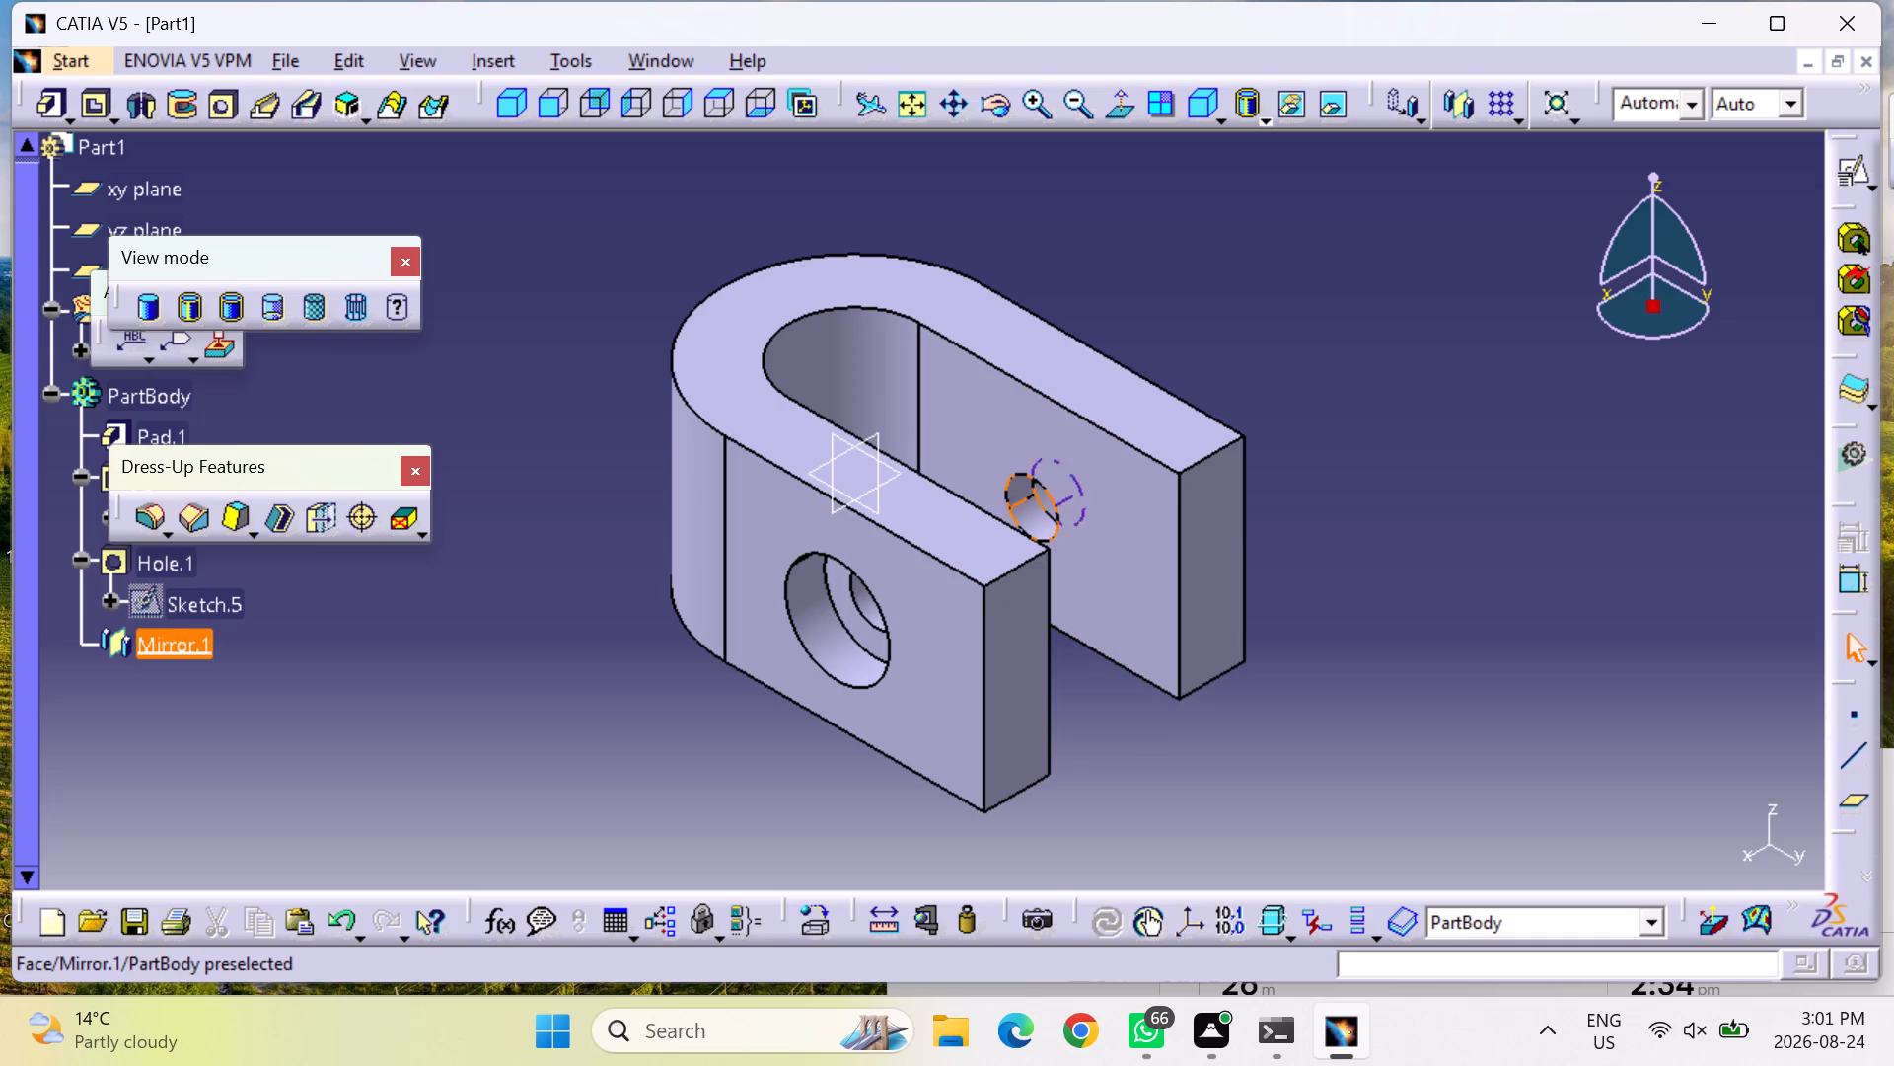
Show the part in front view and move the floating View mode toolbar clear of the specification tree and the Annotations toolbar.
{"action": "left_click", "coordinate": [544, 109]}
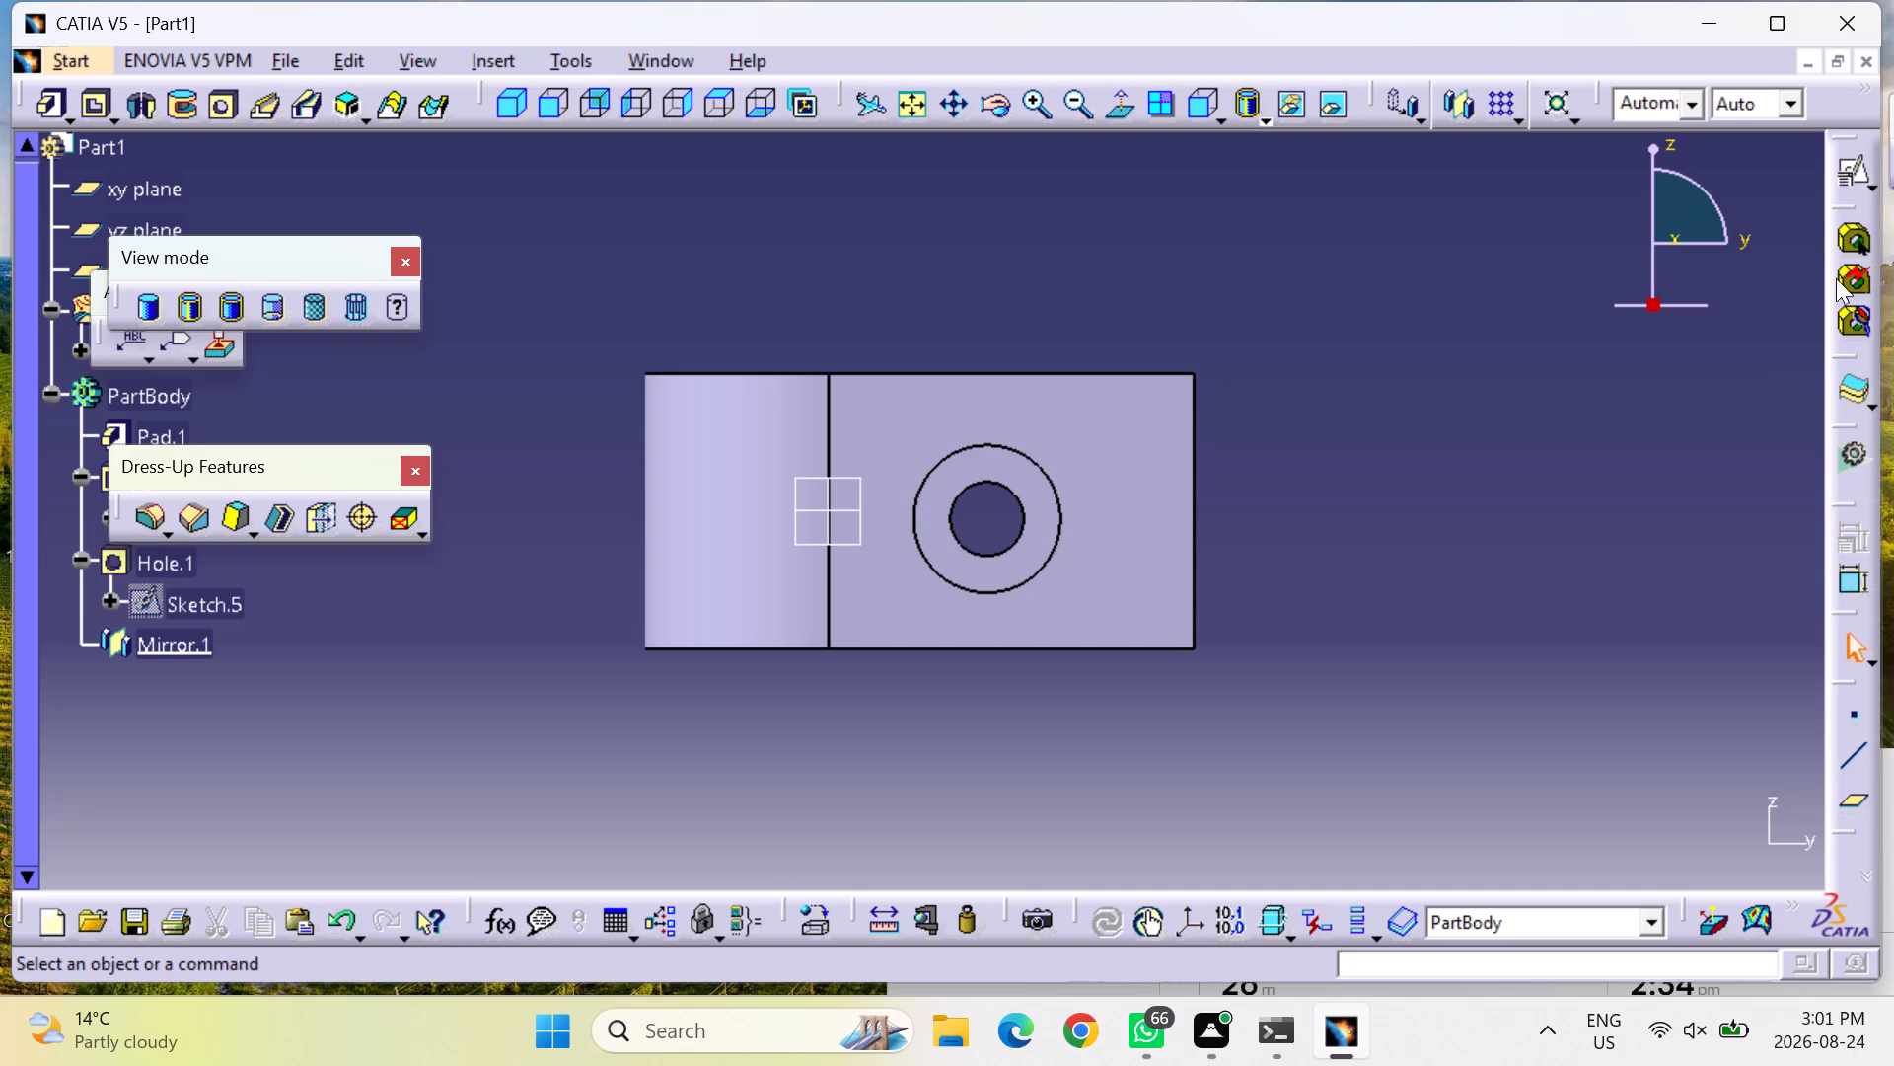
{"action": "left_click", "coordinate": [1870, 184]}
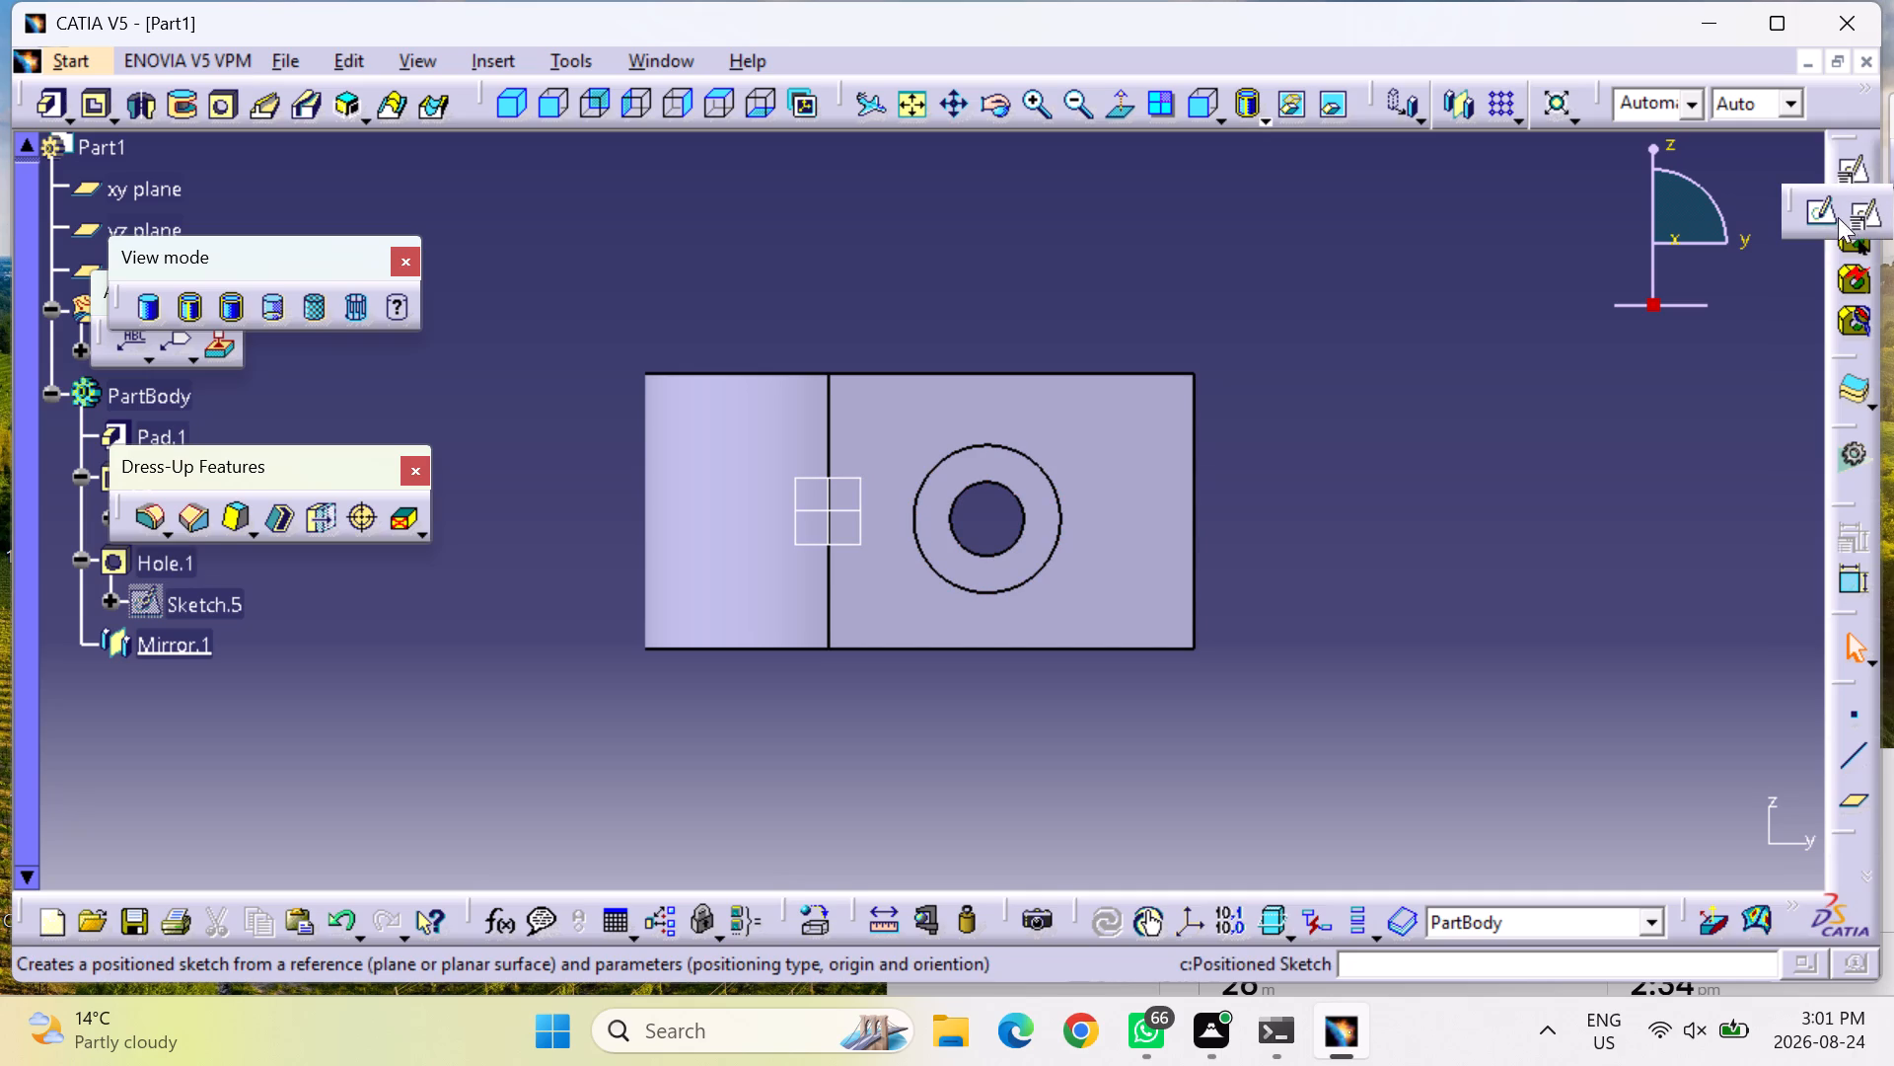
{"action": "left_click", "coordinate": [1823, 214]}
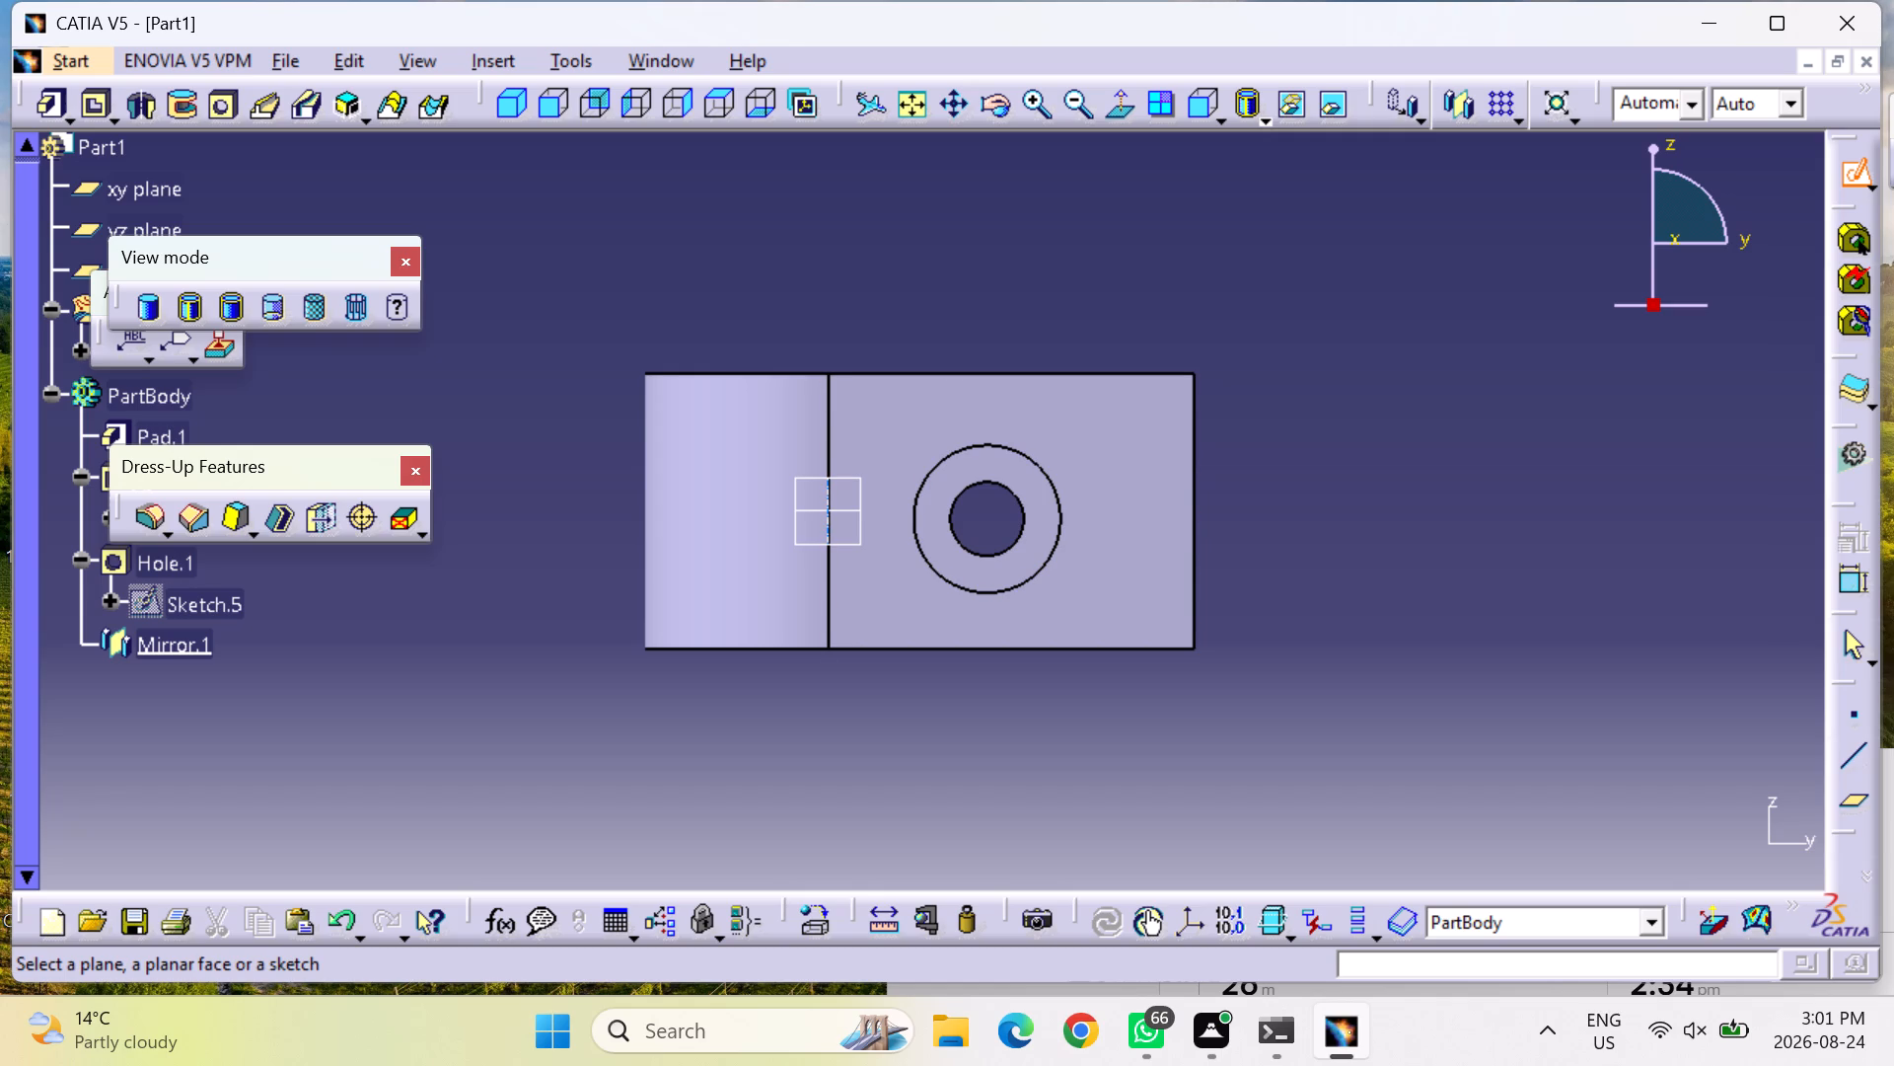
{"action": "left_click_drag", "start_coordinate": [289, 250], "coordinate": [473, 161]}
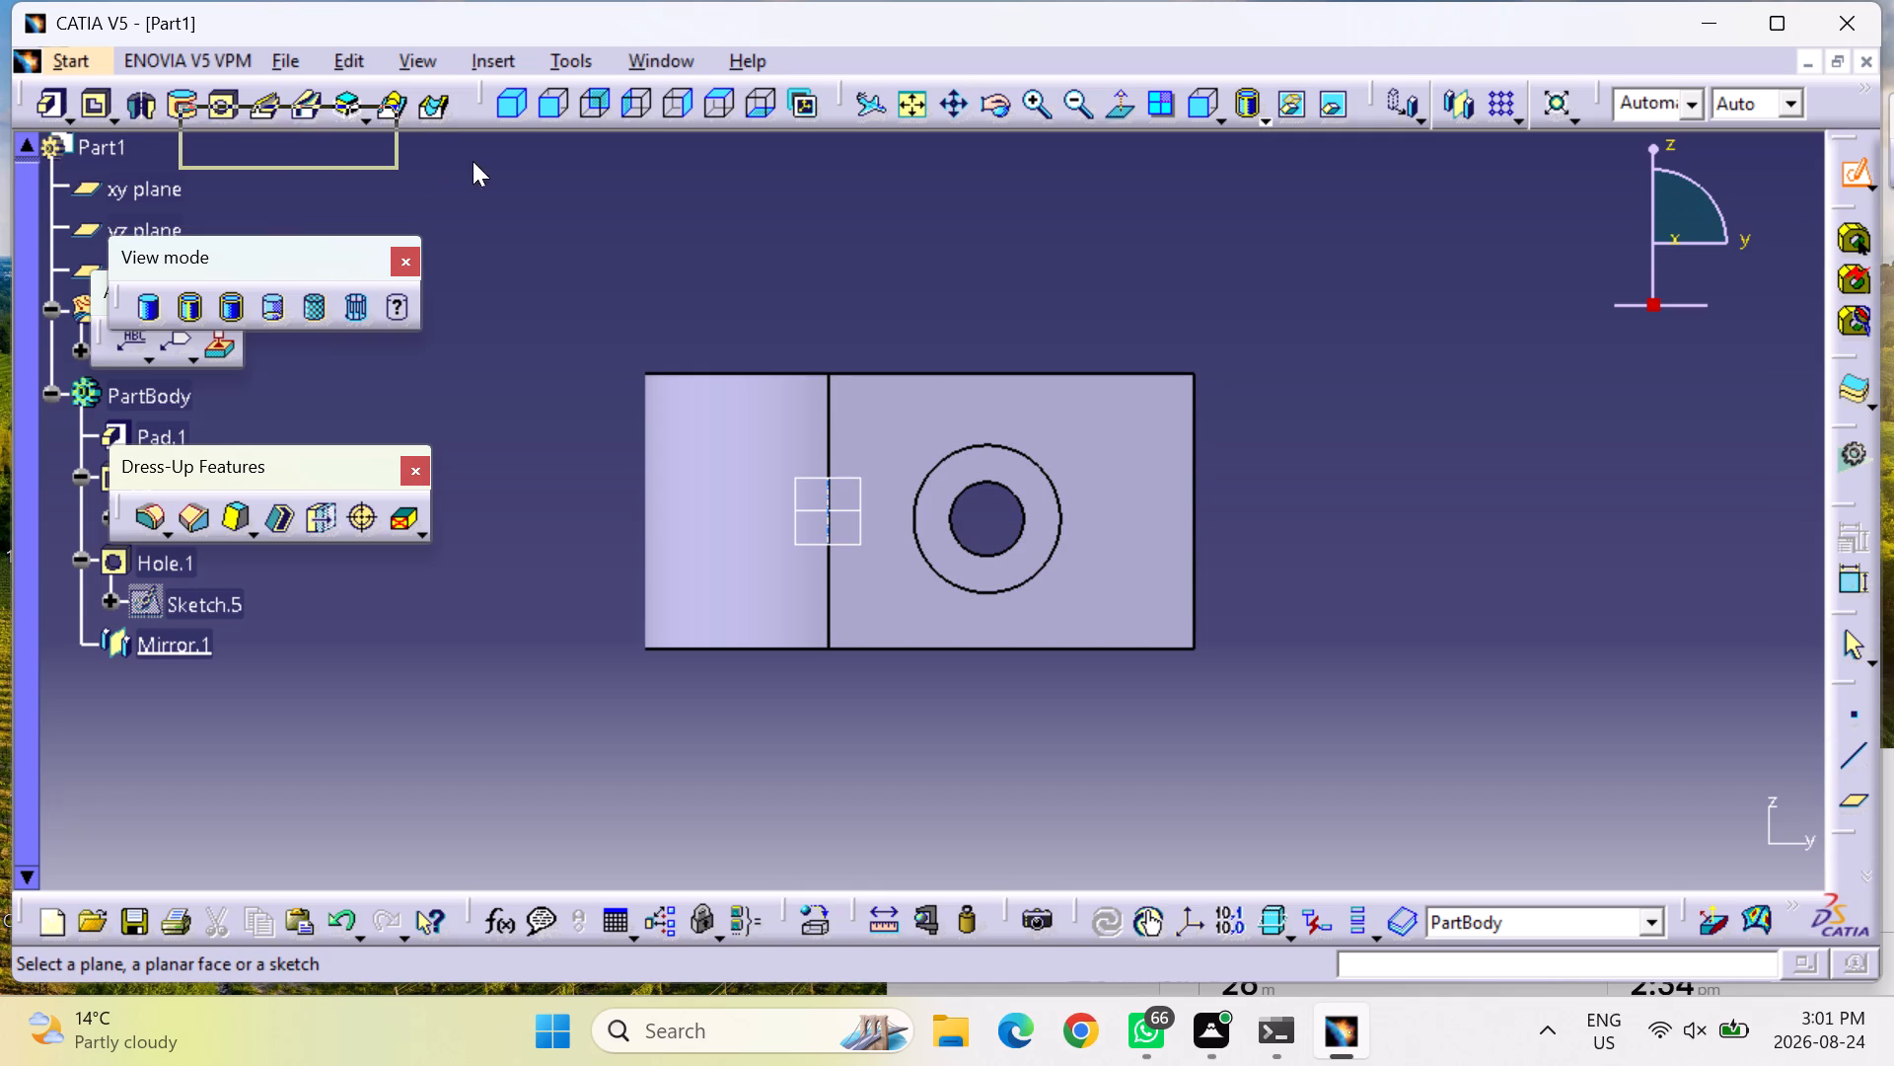
{"action": "left_click_drag", "start_coordinate": [473, 161], "coordinate": [558, 178]}
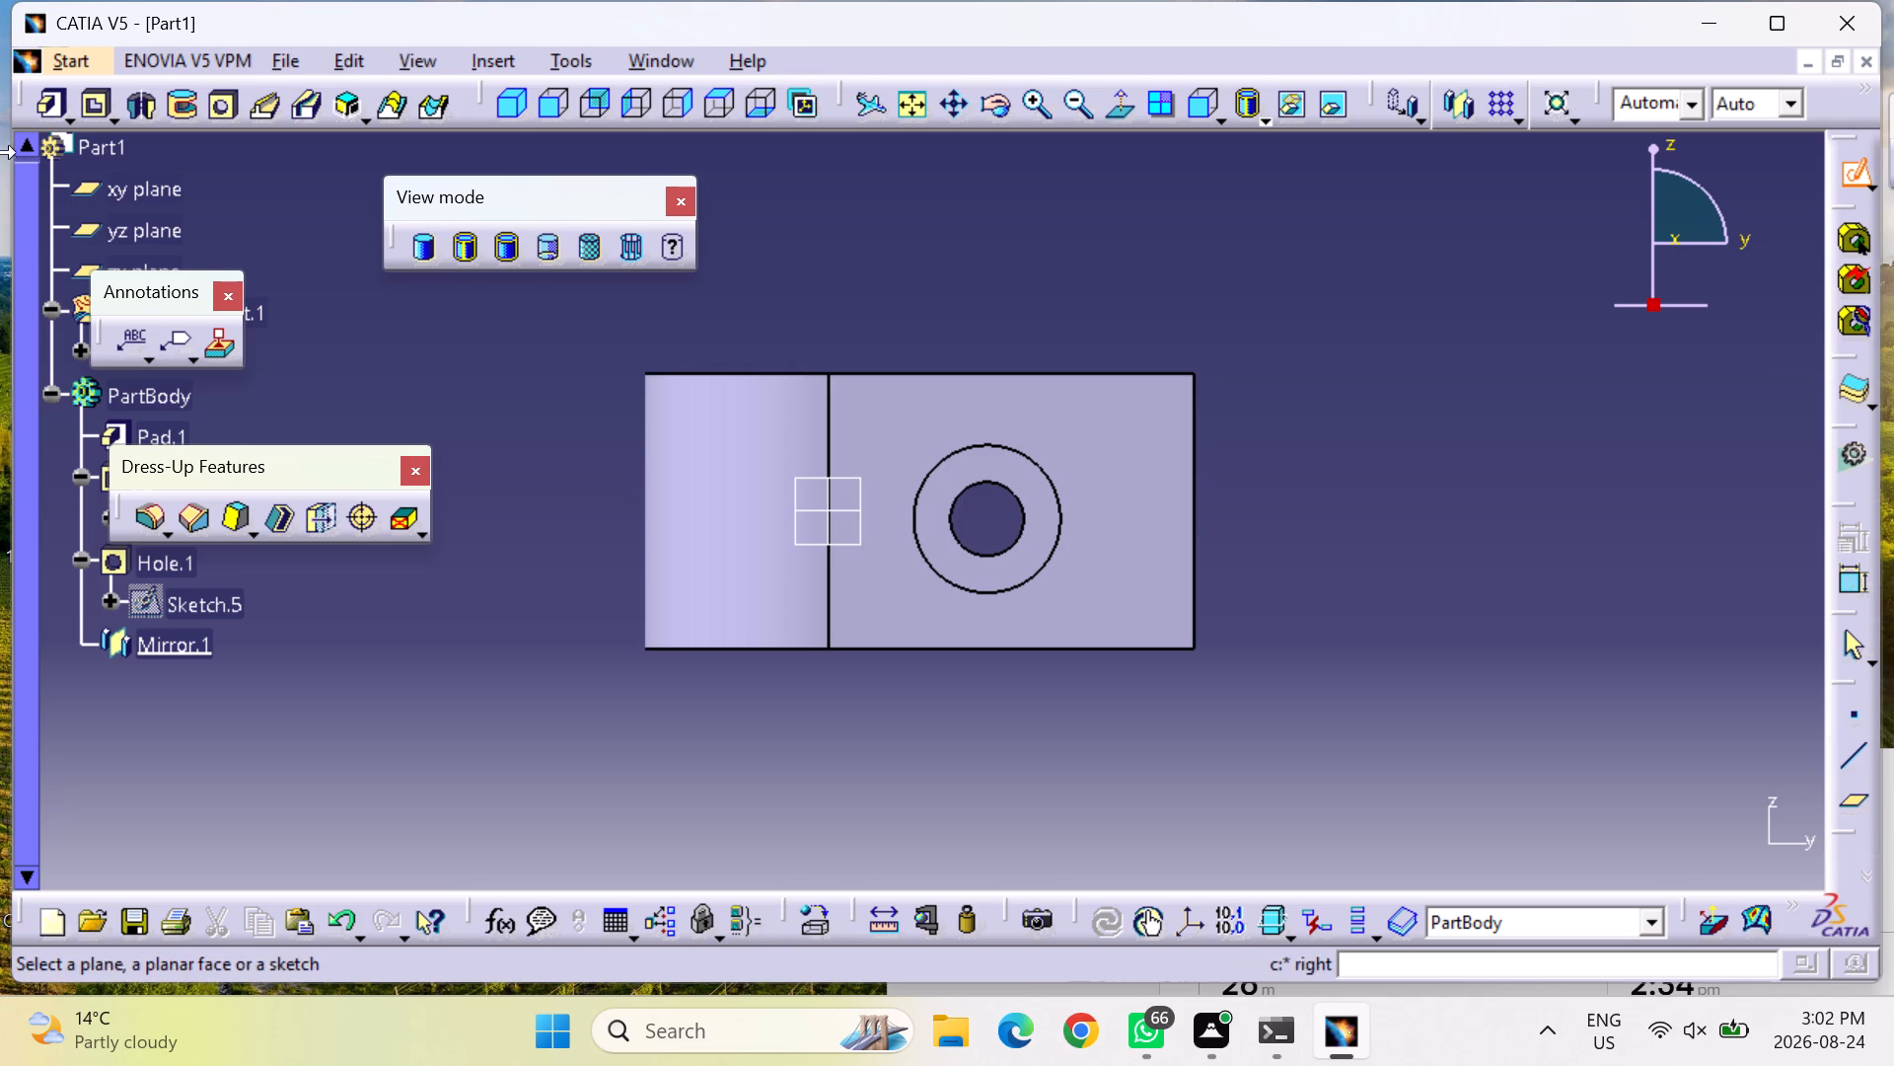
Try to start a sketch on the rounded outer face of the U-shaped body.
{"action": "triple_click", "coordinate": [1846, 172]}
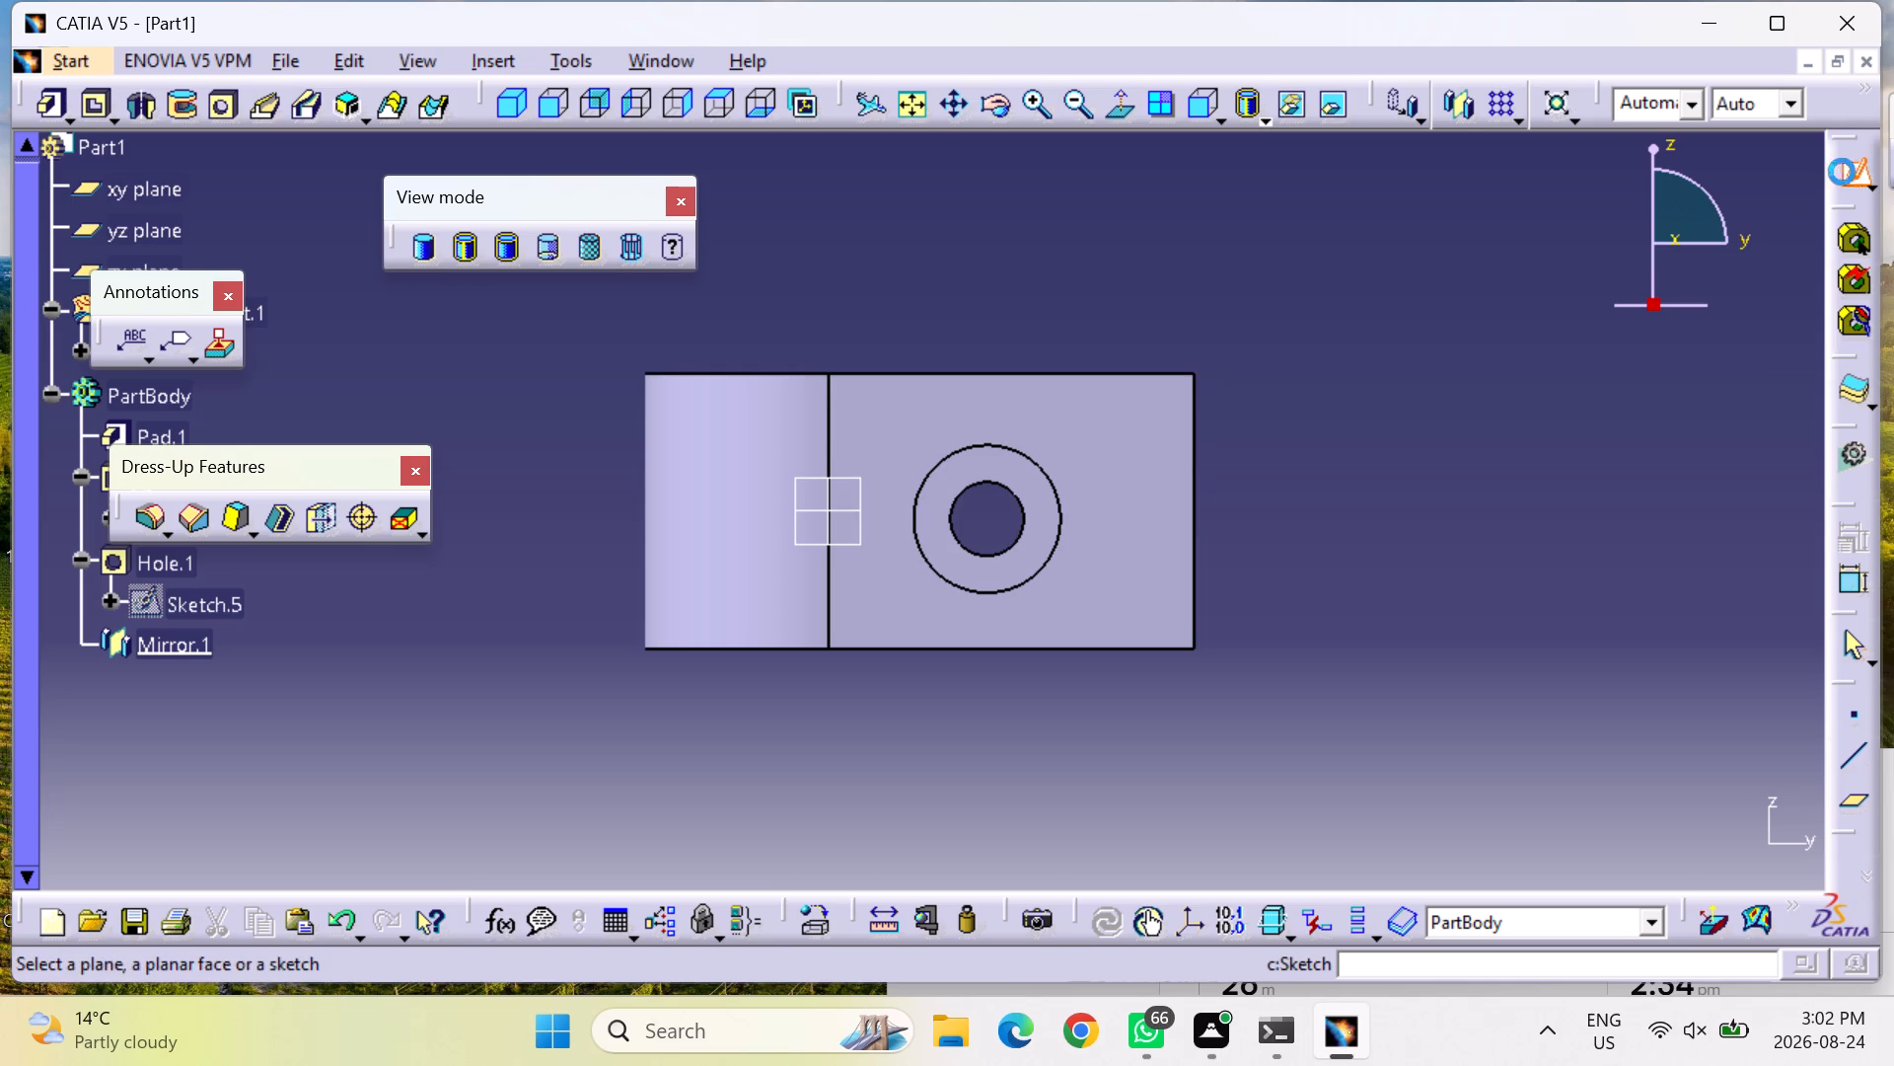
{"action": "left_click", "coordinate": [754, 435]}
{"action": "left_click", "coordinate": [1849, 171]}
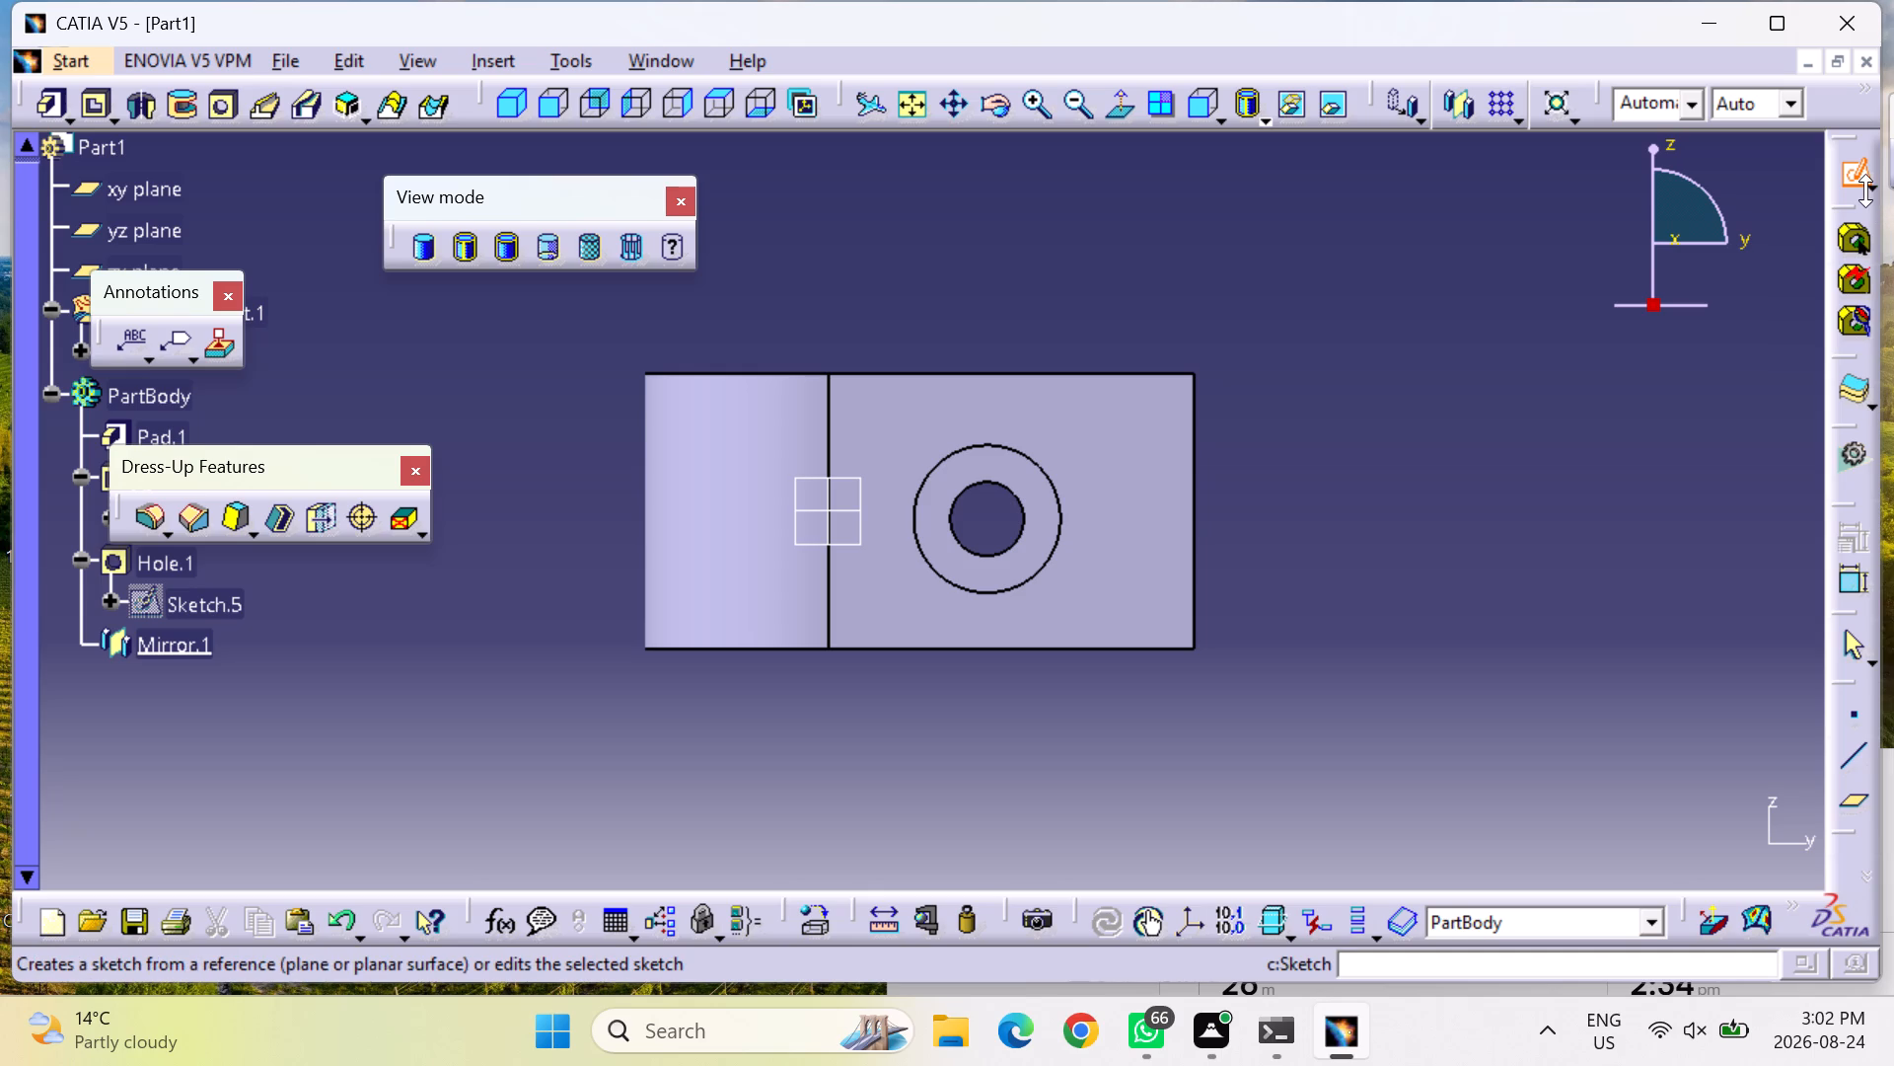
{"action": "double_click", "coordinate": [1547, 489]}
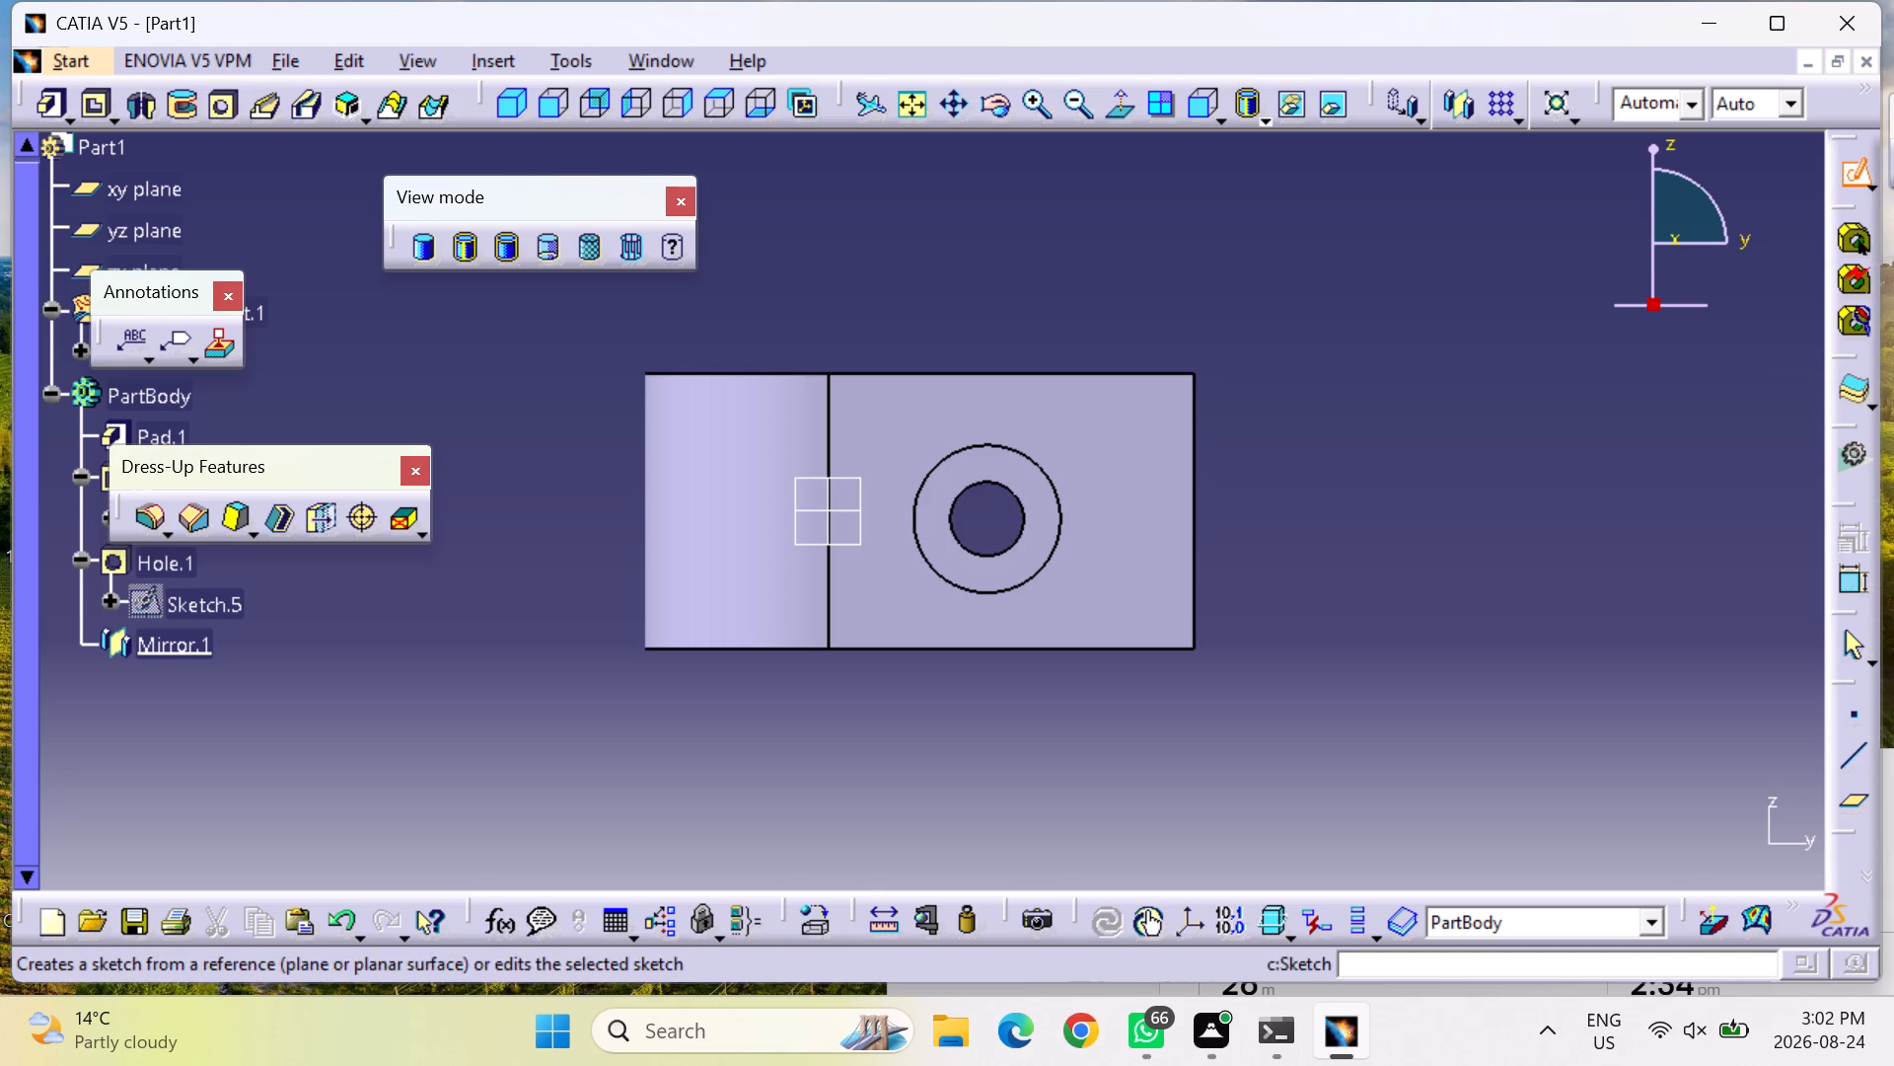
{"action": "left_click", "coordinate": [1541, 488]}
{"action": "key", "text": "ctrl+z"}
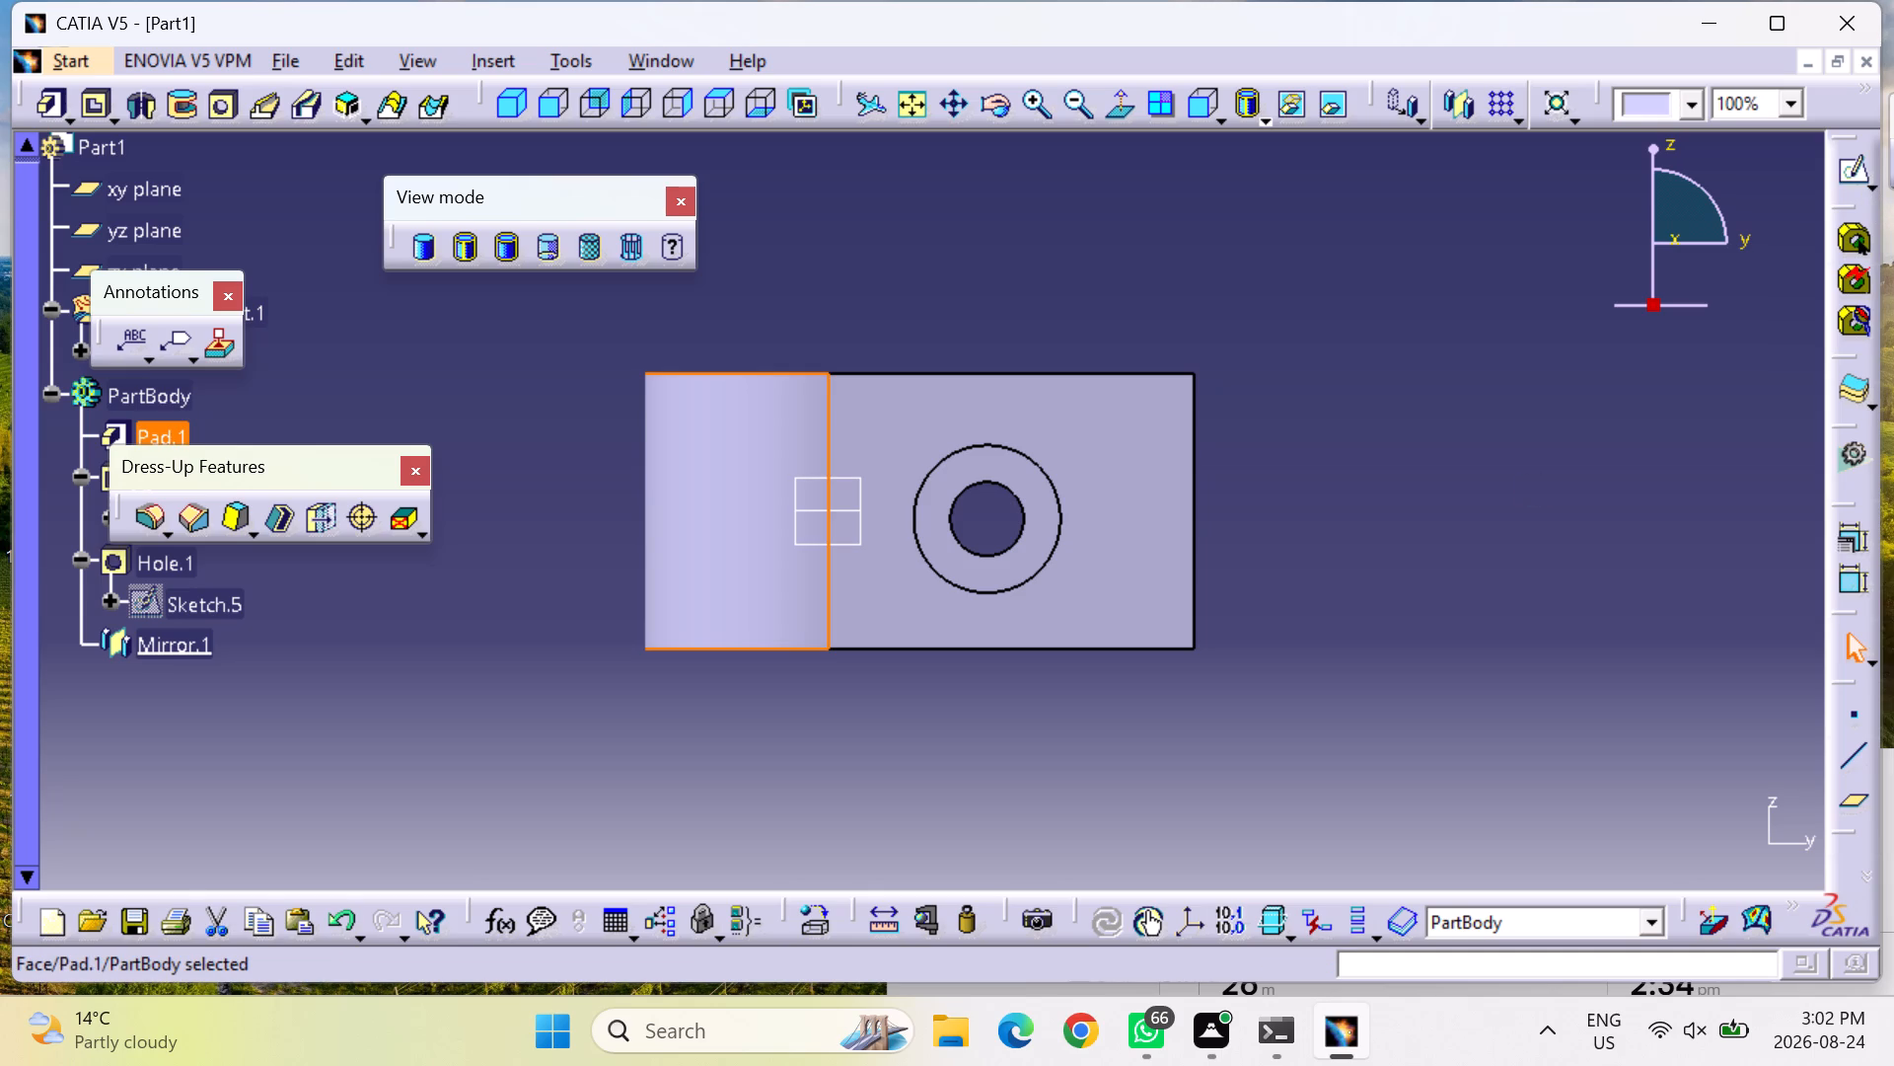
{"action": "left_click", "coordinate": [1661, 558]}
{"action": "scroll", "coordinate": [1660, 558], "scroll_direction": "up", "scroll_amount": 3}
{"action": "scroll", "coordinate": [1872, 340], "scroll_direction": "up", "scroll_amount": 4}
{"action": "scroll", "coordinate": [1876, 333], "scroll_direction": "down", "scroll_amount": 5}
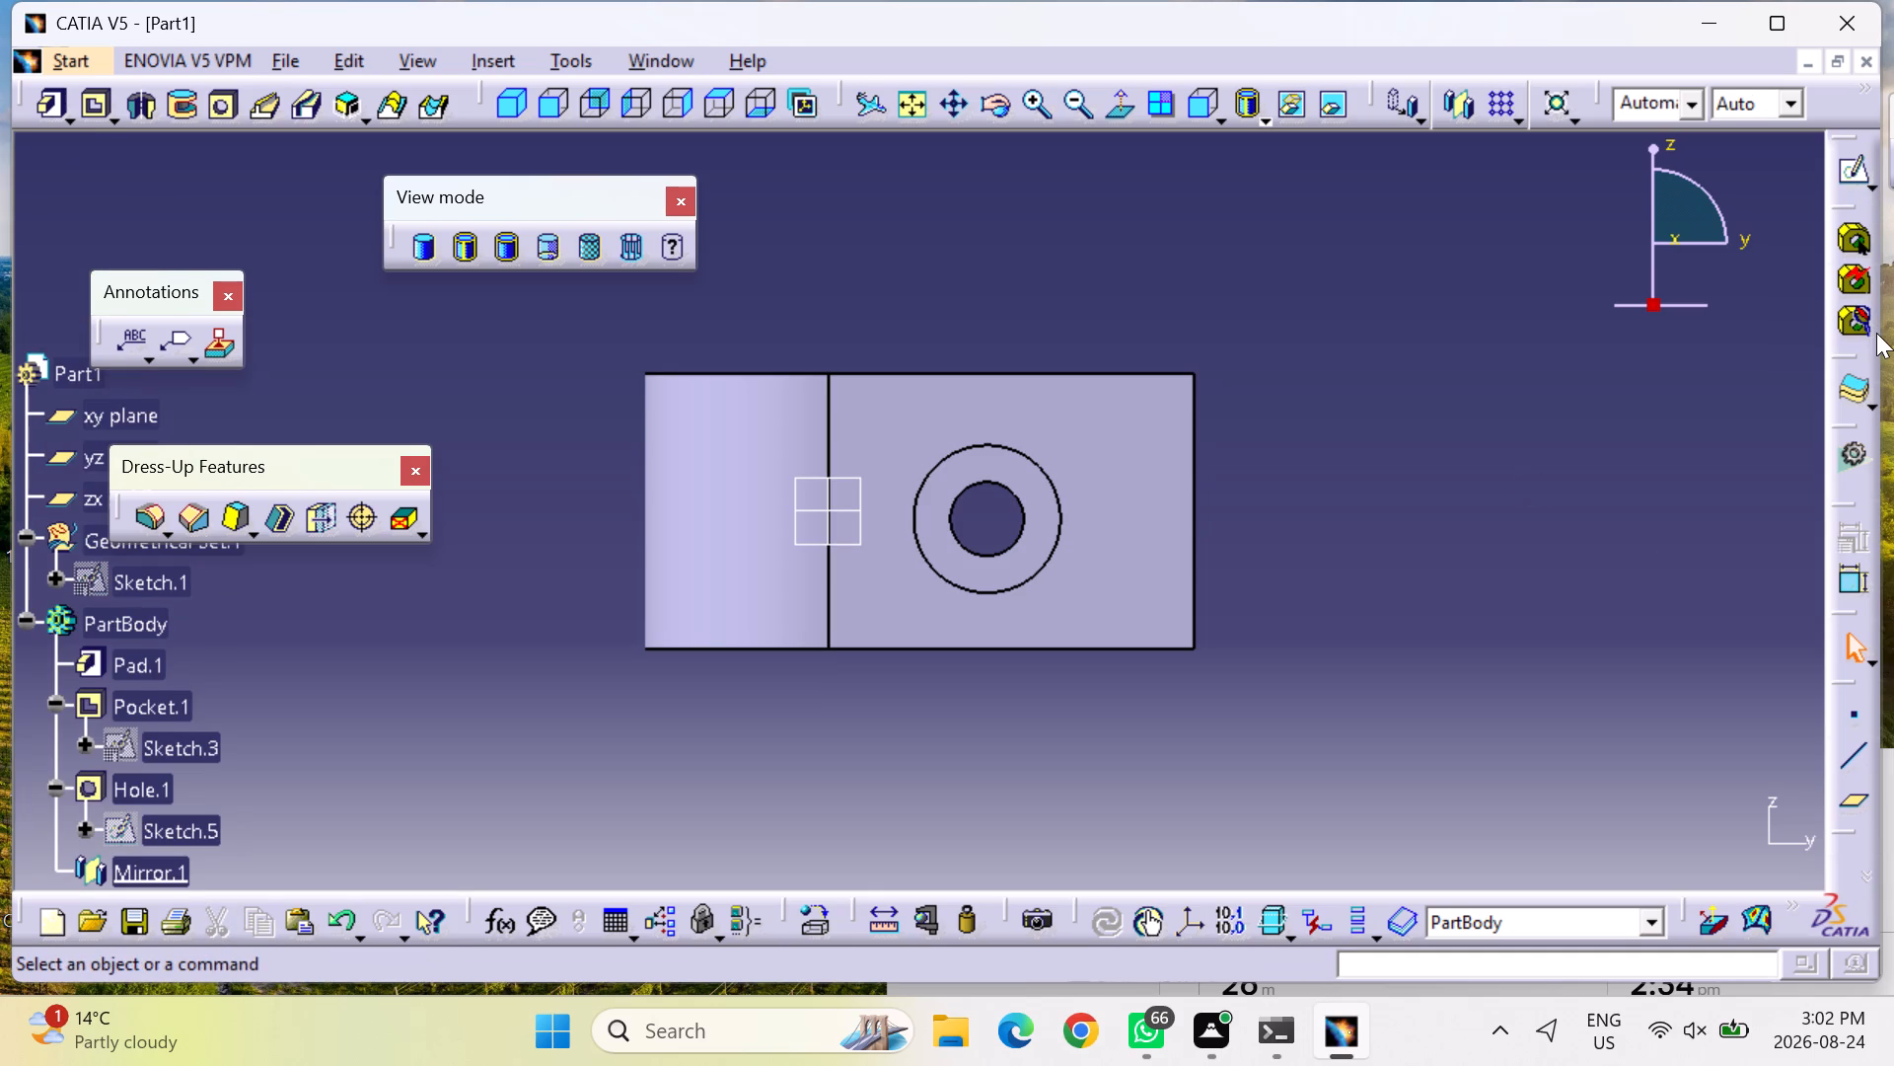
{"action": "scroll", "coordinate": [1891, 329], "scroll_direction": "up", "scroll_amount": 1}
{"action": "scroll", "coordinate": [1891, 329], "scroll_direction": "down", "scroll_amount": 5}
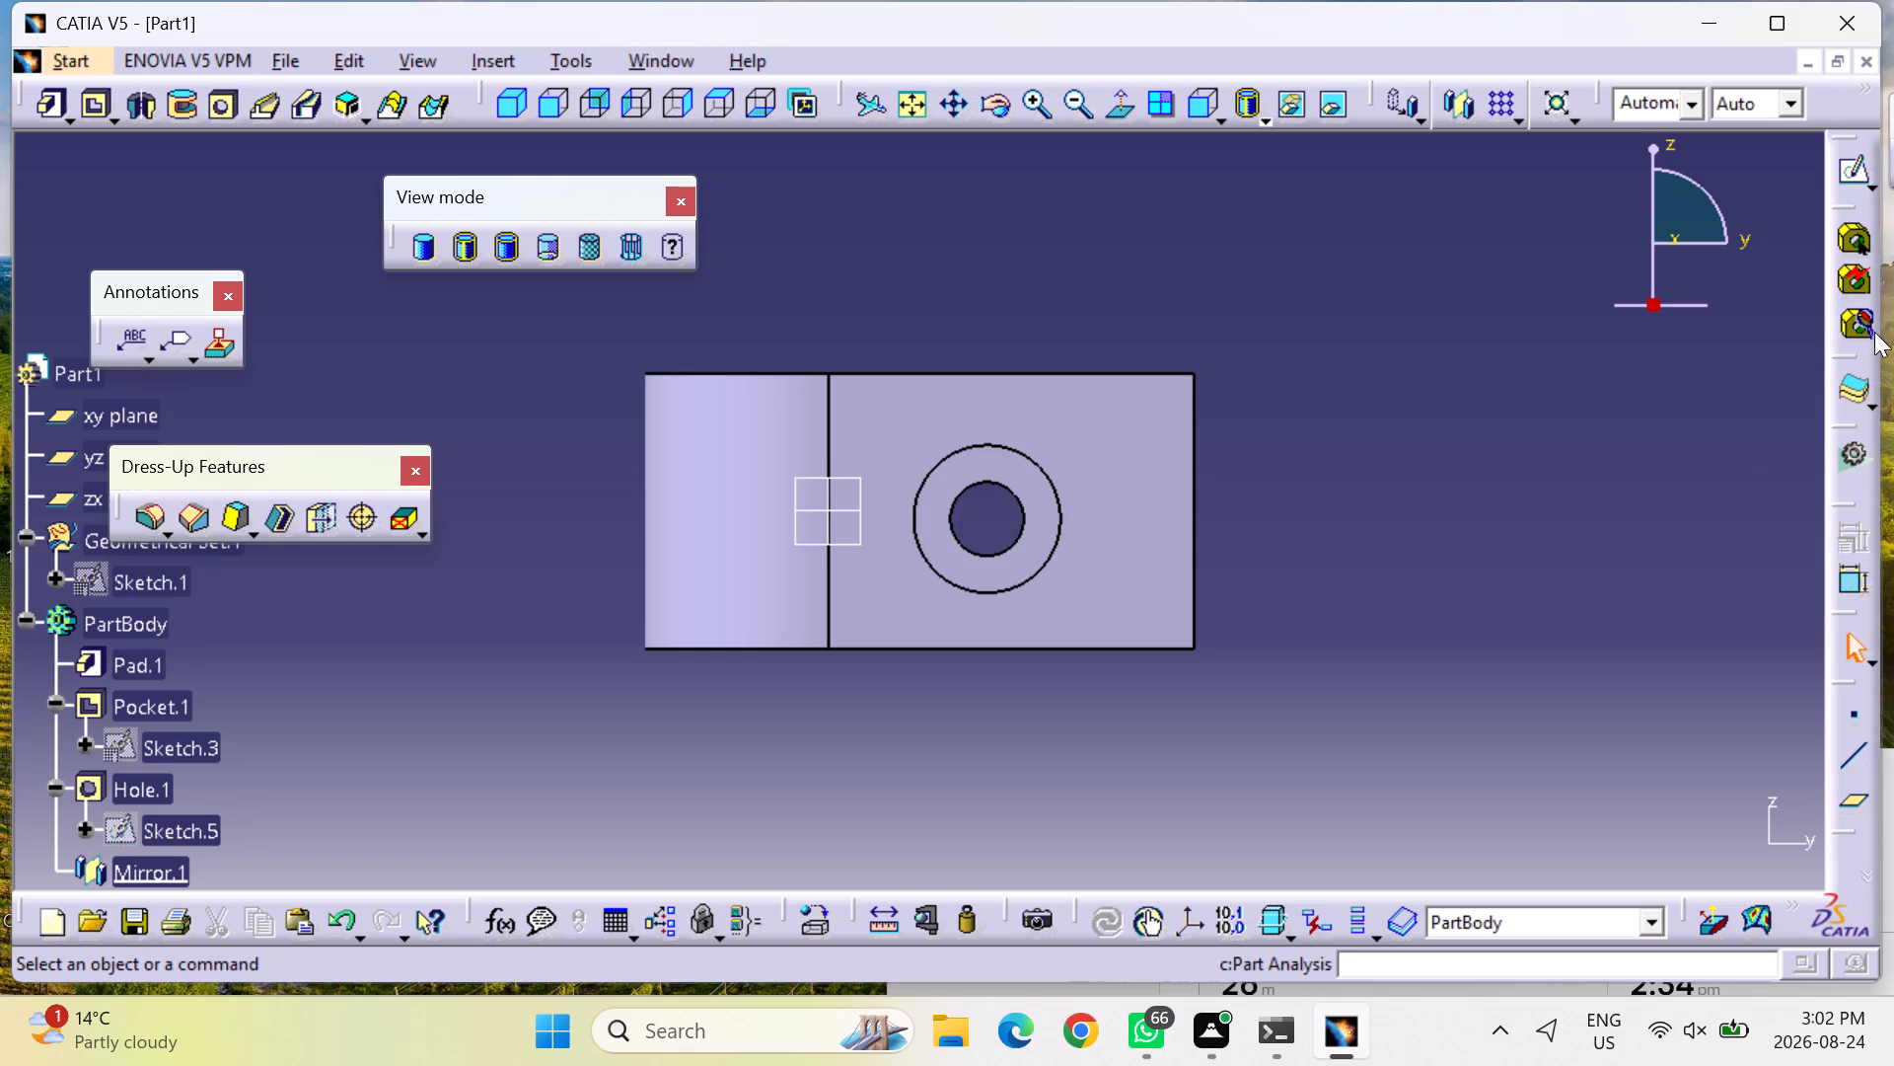
Start the Sketch command for a new sketch on the part.
{"action": "scroll", "coordinate": [1872, 332], "scroll_direction": "up", "scroll_amount": 2}
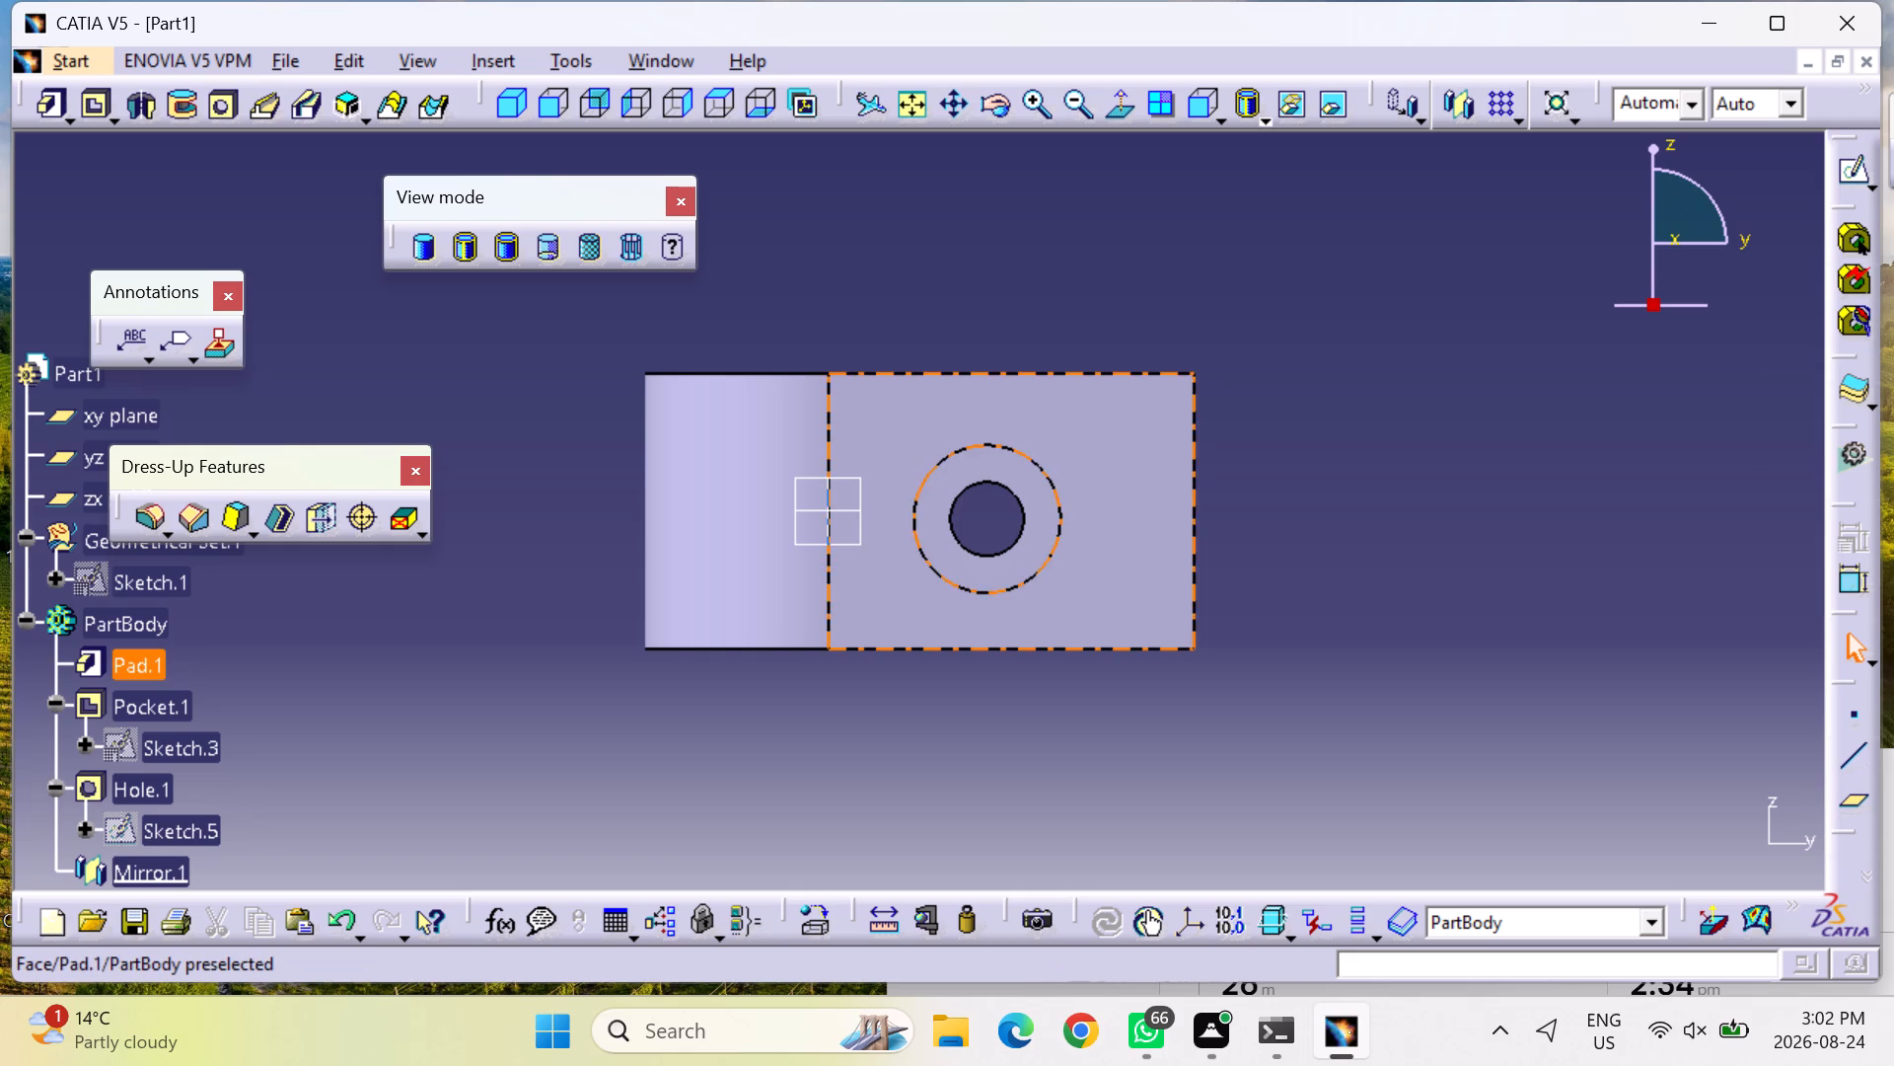
{"action": "left_click", "coordinate": [544, 114]}
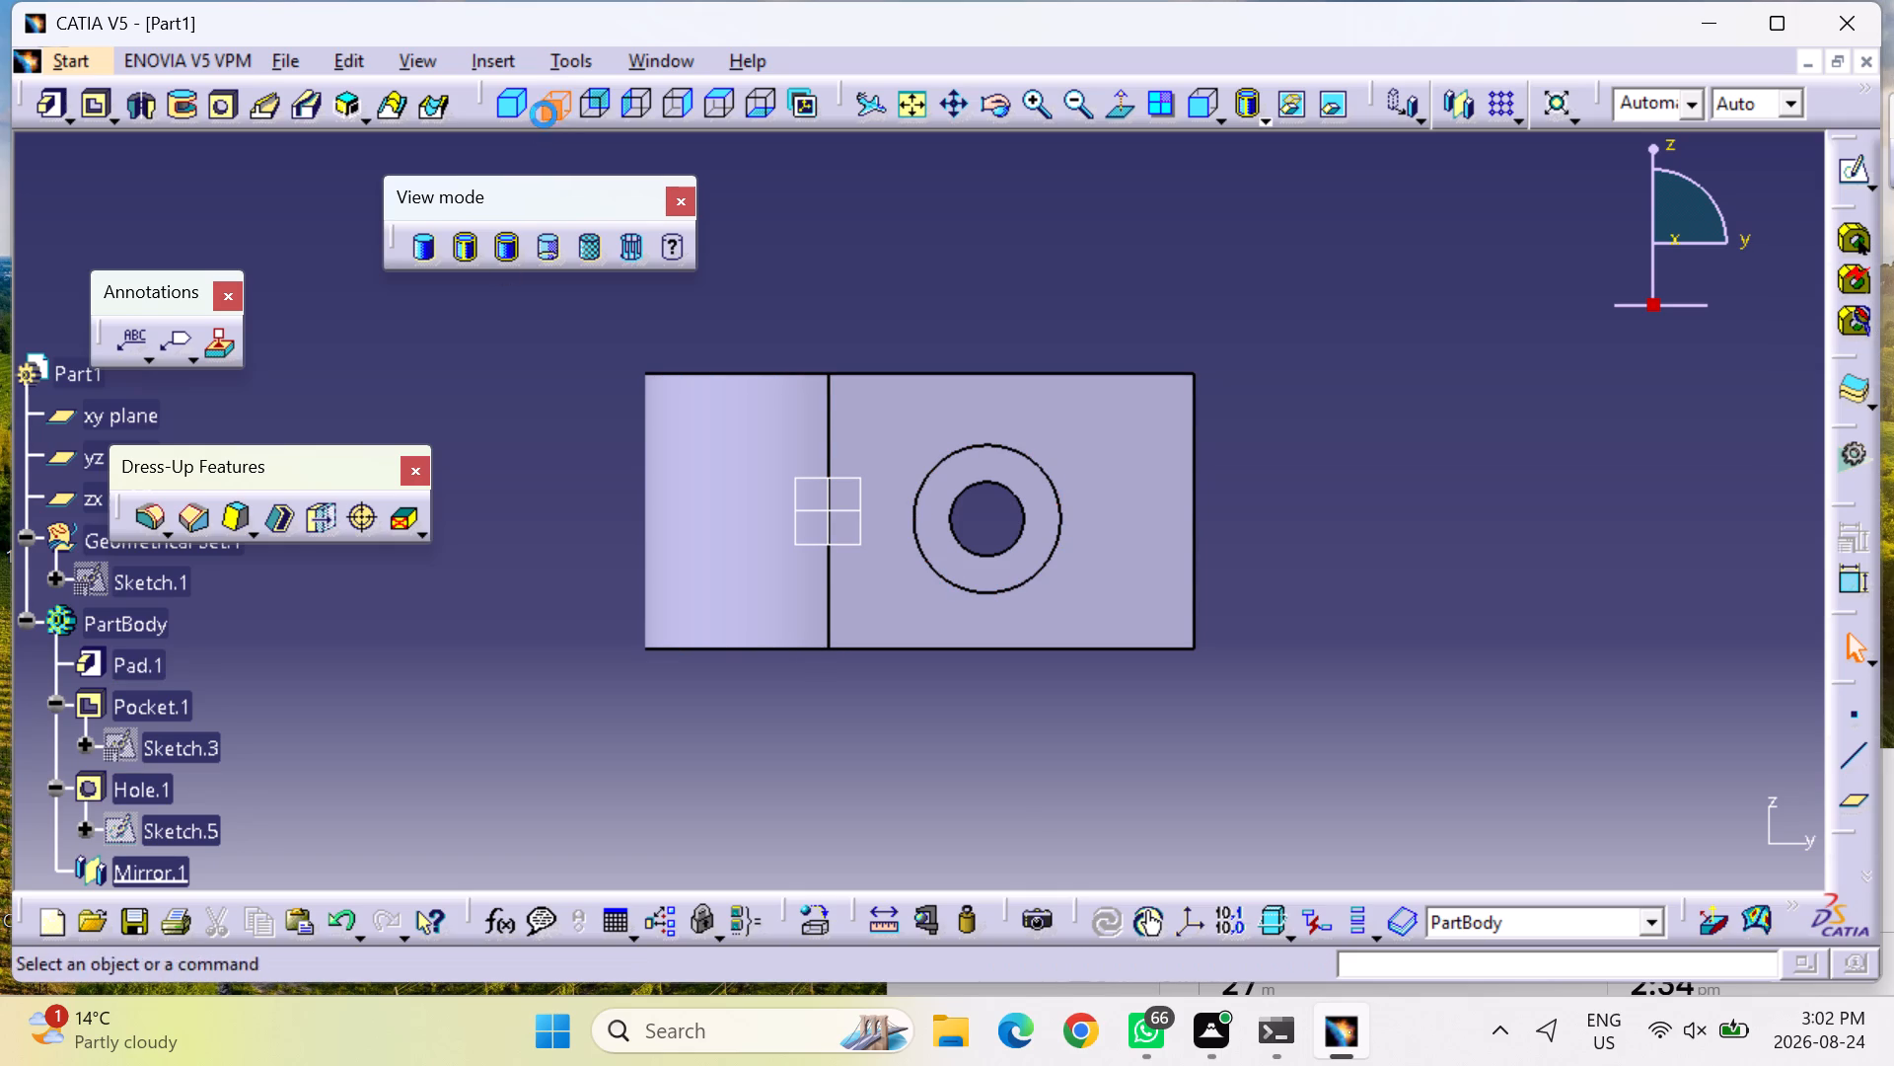
{"action": "left_click", "coordinate": [1845, 173]}
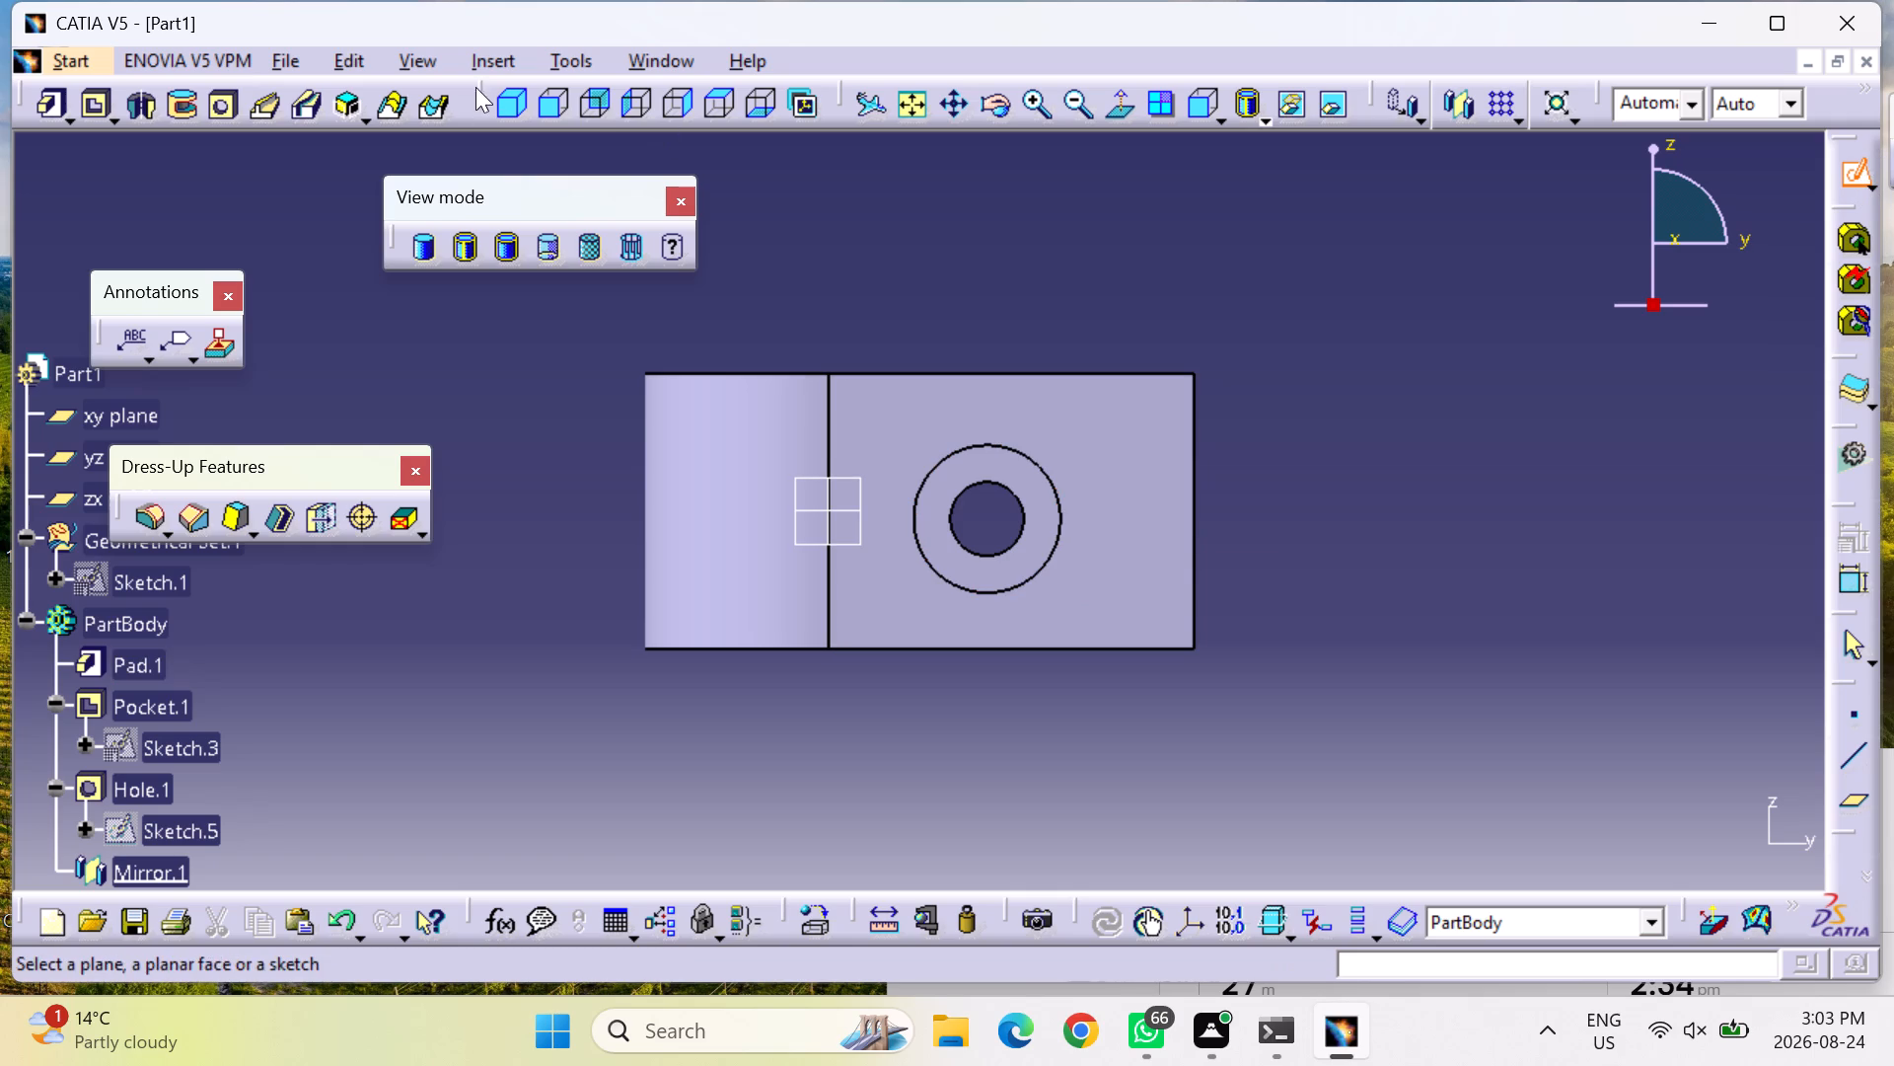
{"action": "left_click", "coordinate": [555, 98]}
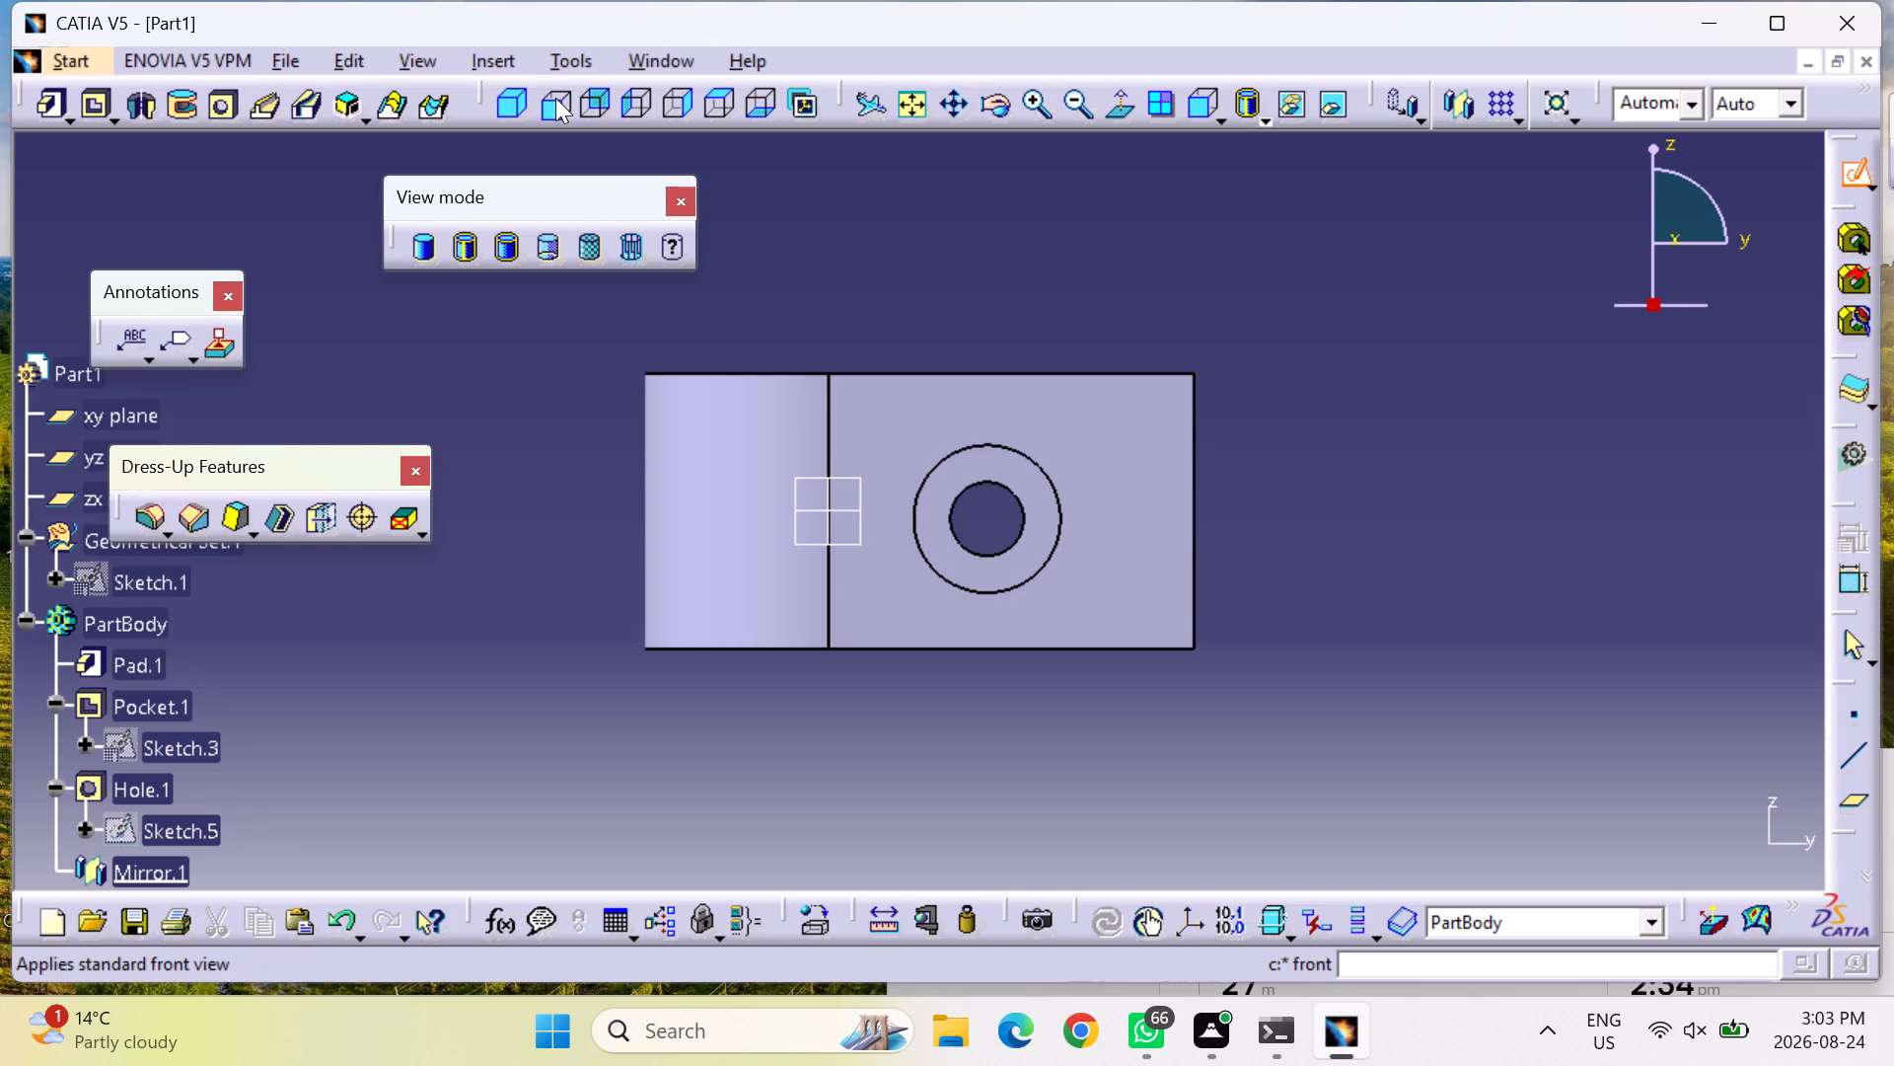
{"action": "left_click", "coordinate": [1400, 261]}
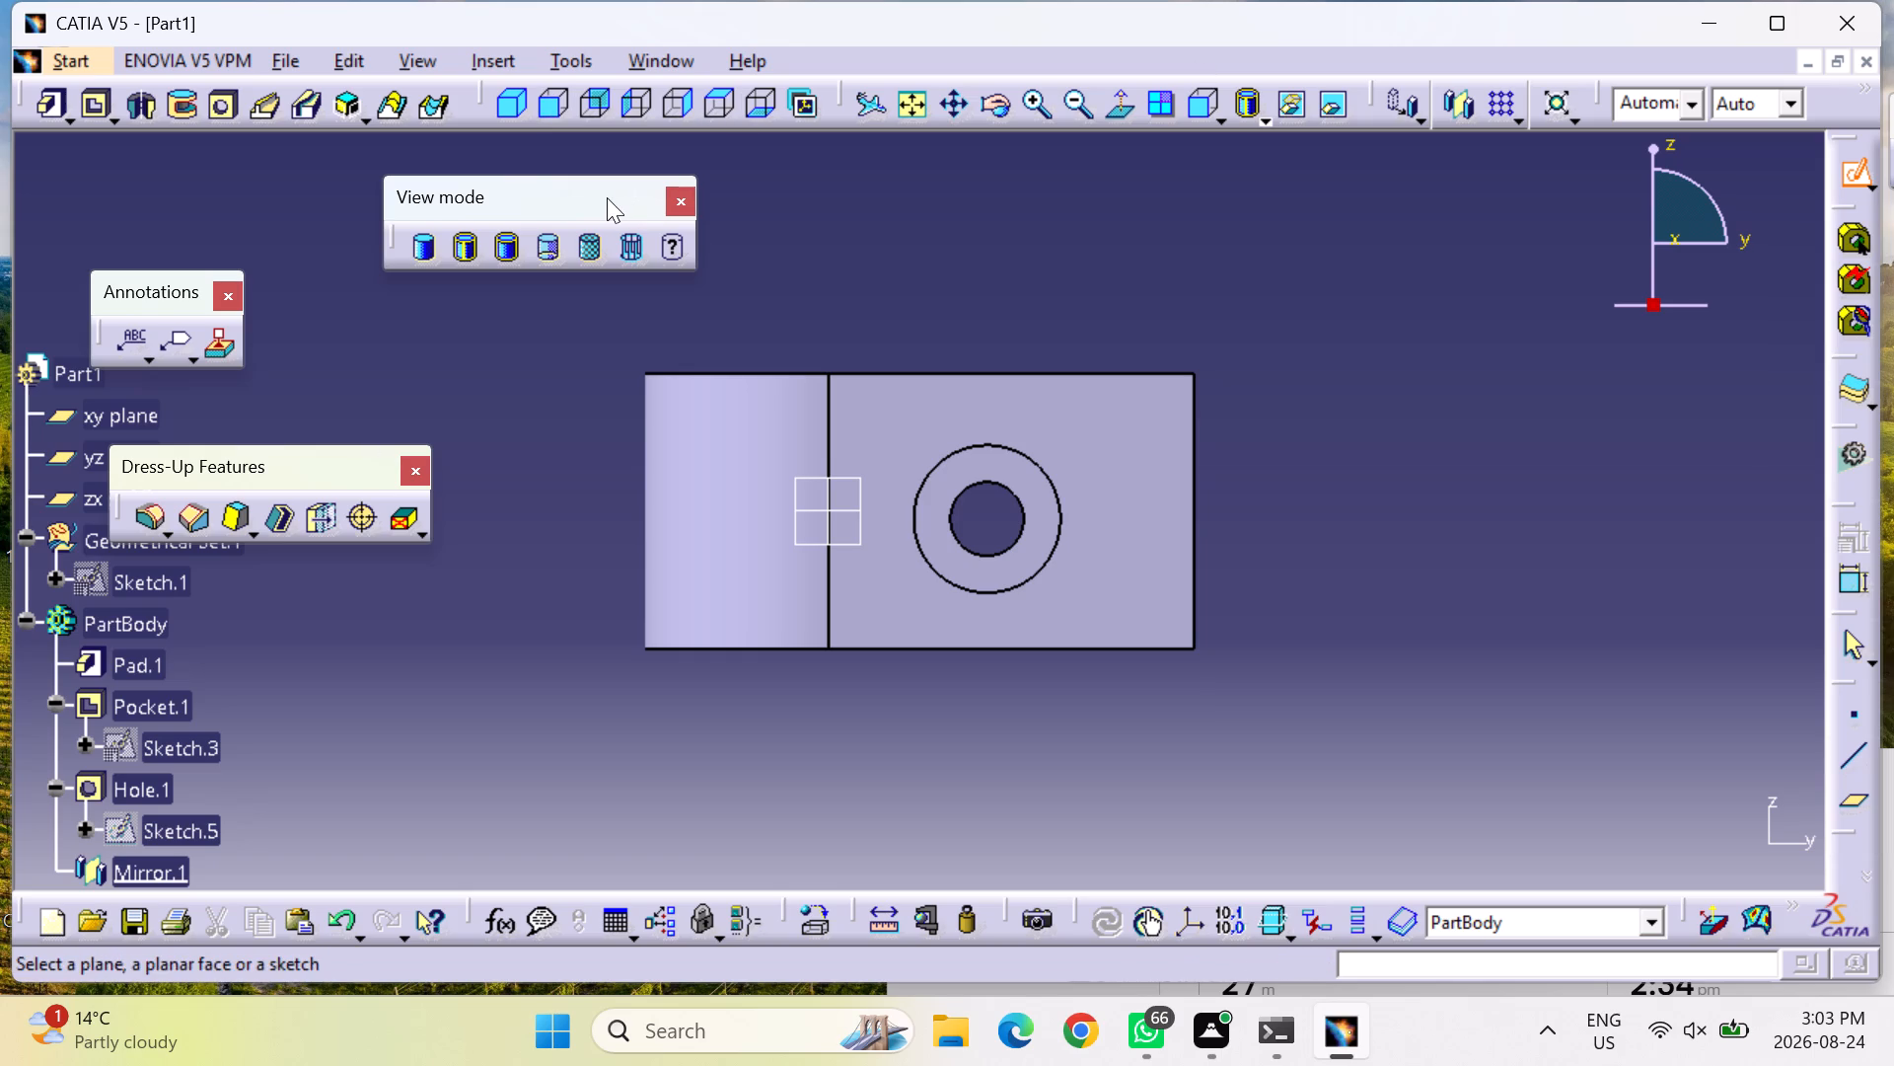
Clear the View mode, Annotations and Dress-Up Features toolbars off the specification tree and model area, docking Dress-Up Features in the upper toolbar row.
{"action": "left_click_drag", "start_coordinate": [599, 196], "coordinate": [917, 1002]}
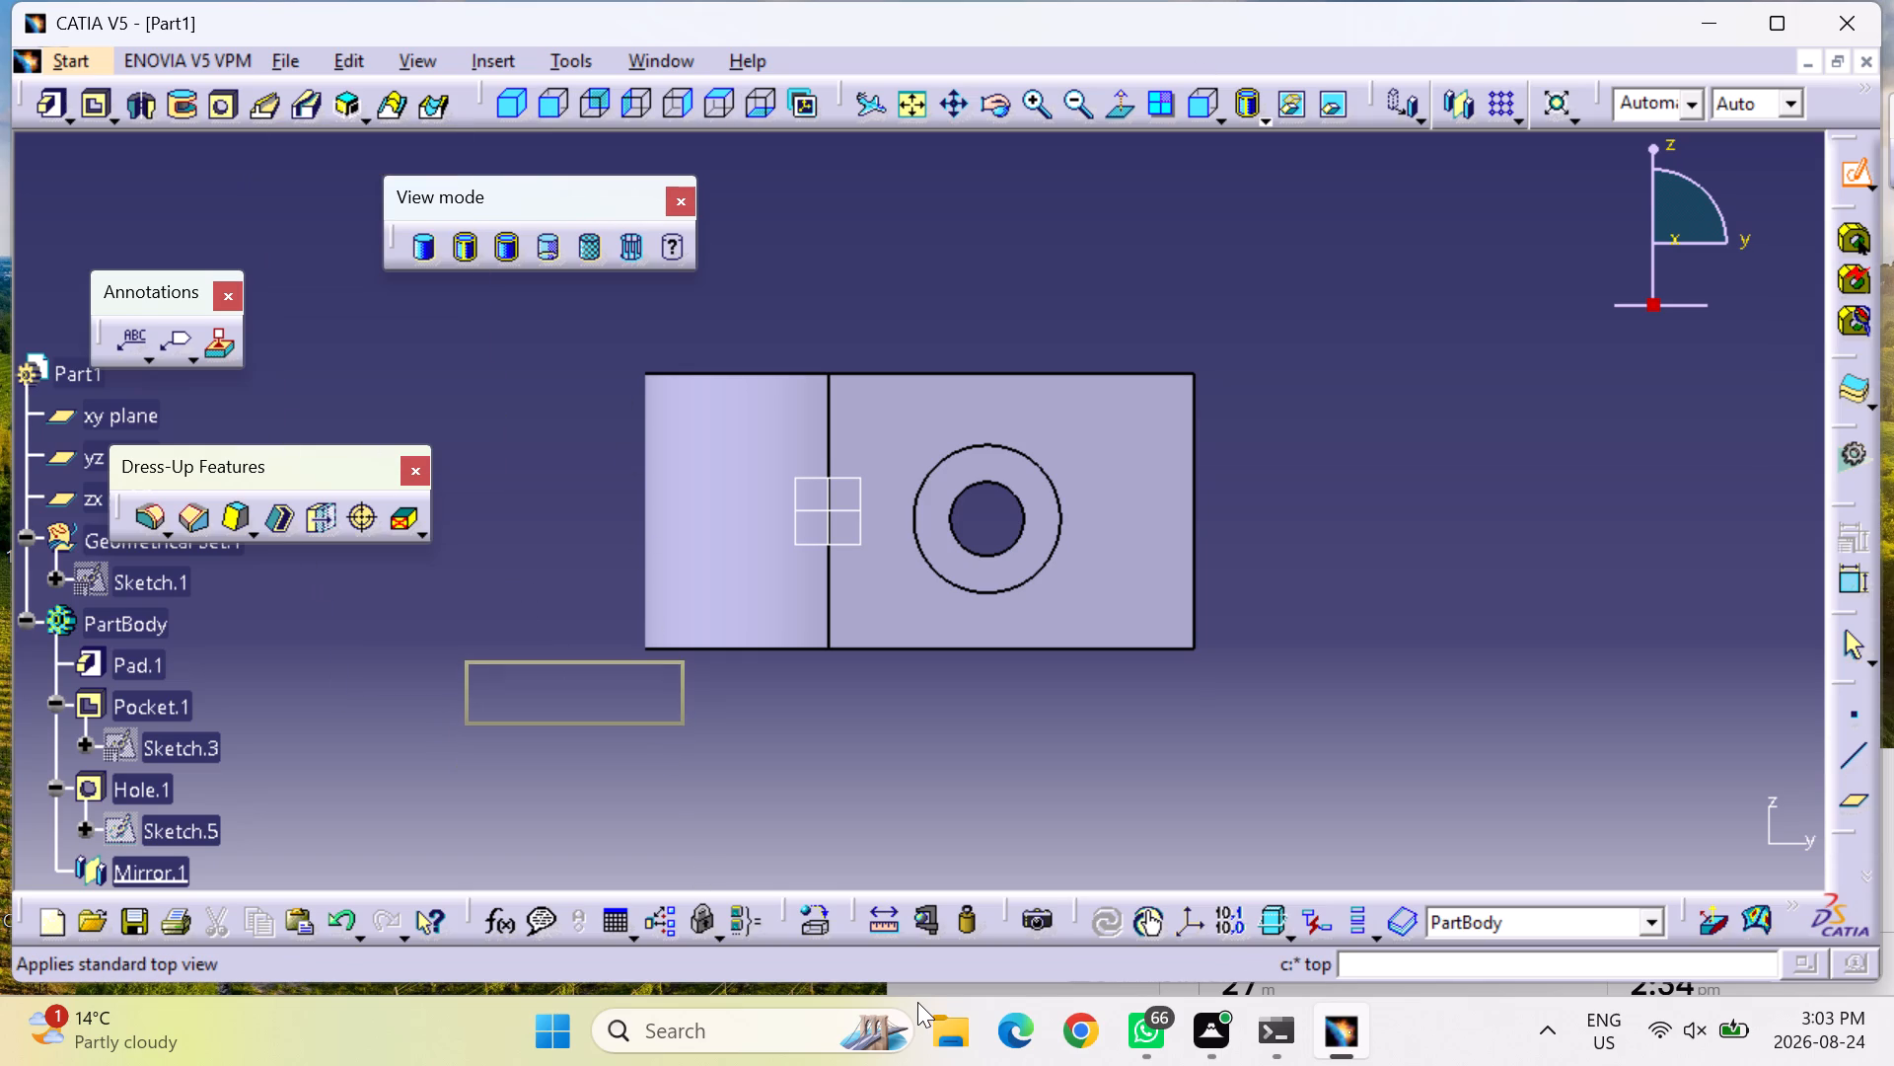
{"action": "left_click_drag", "start_coordinate": [917, 1002], "coordinate": [917, 1001]}
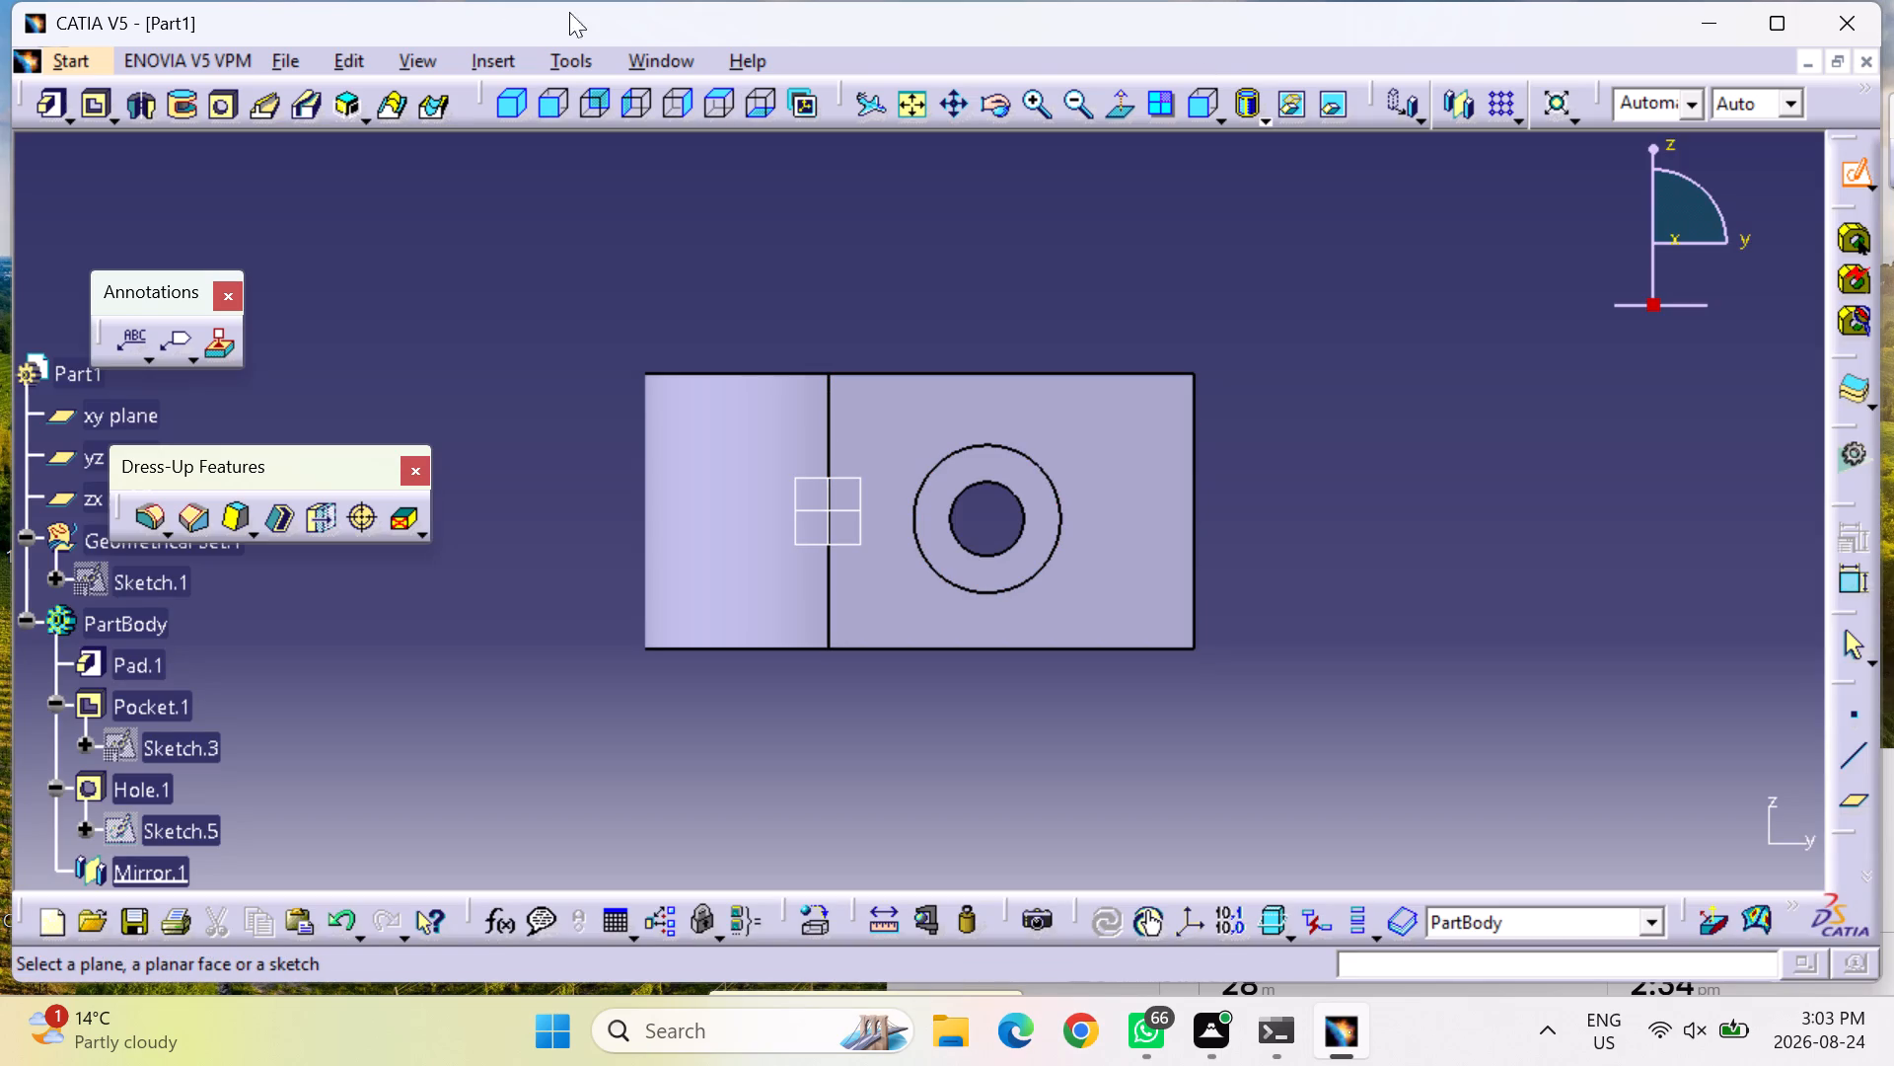
{"action": "left_click_drag", "start_coordinate": [124, 316], "coordinate": [119, 152]}
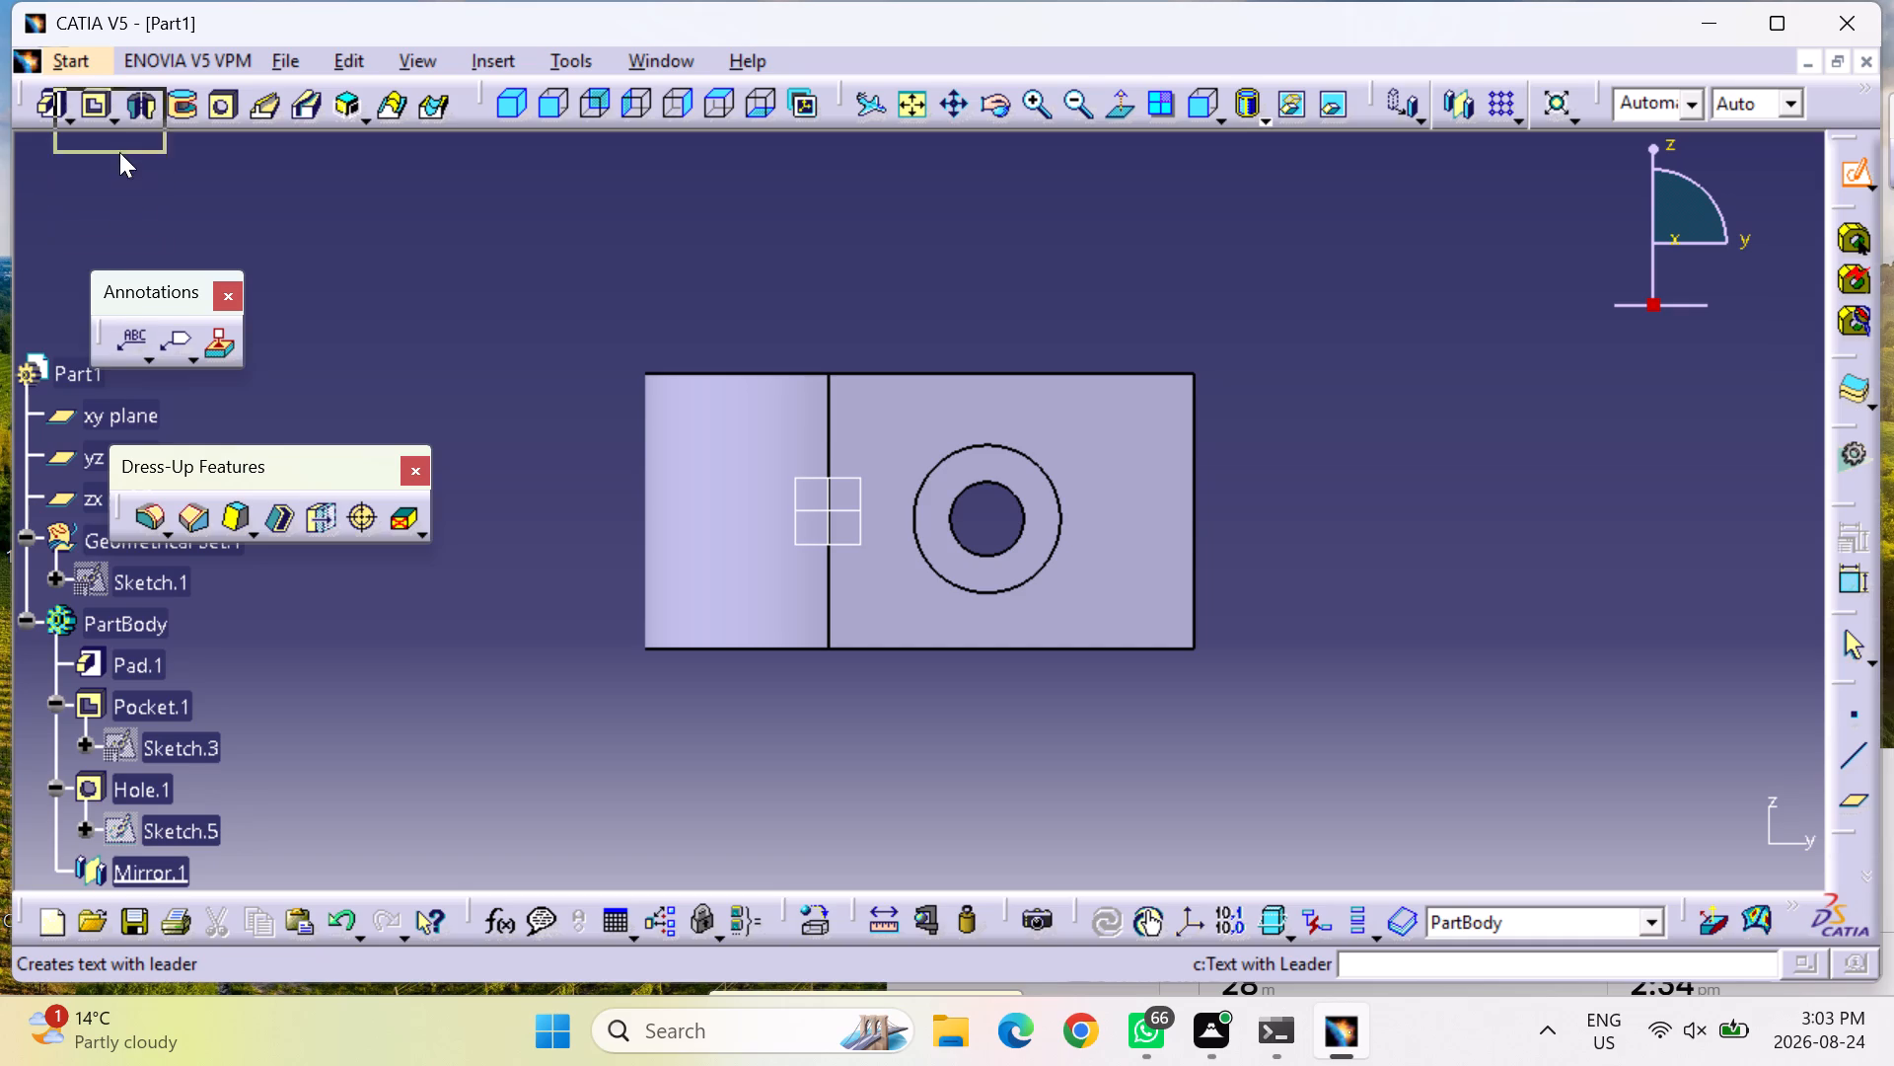
{"action": "left_click_drag", "start_coordinate": [119, 152], "coordinate": [116, 127]}
{"action": "left_click_drag", "start_coordinate": [189, 494], "coordinate": [999, 0]}
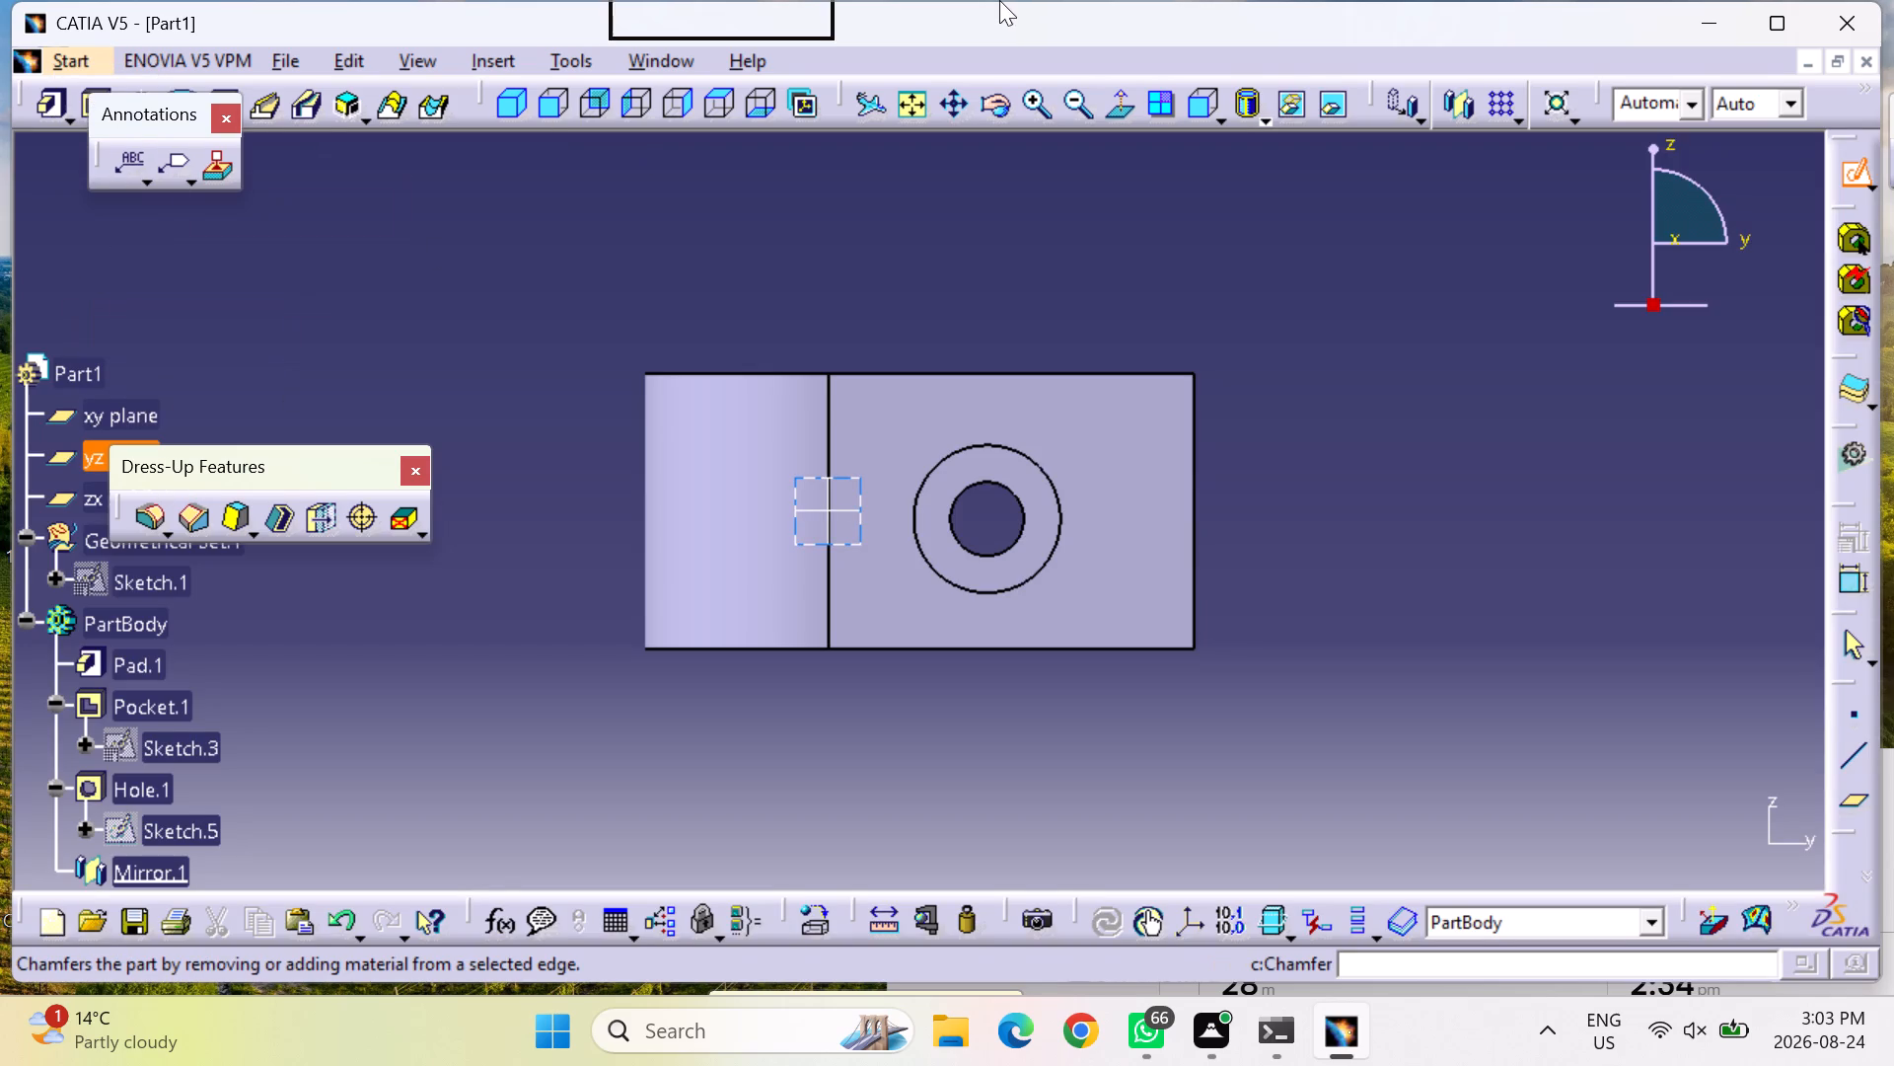
{"action": "left_click_drag", "start_coordinate": [999, 0], "coordinate": [1050, 96]}
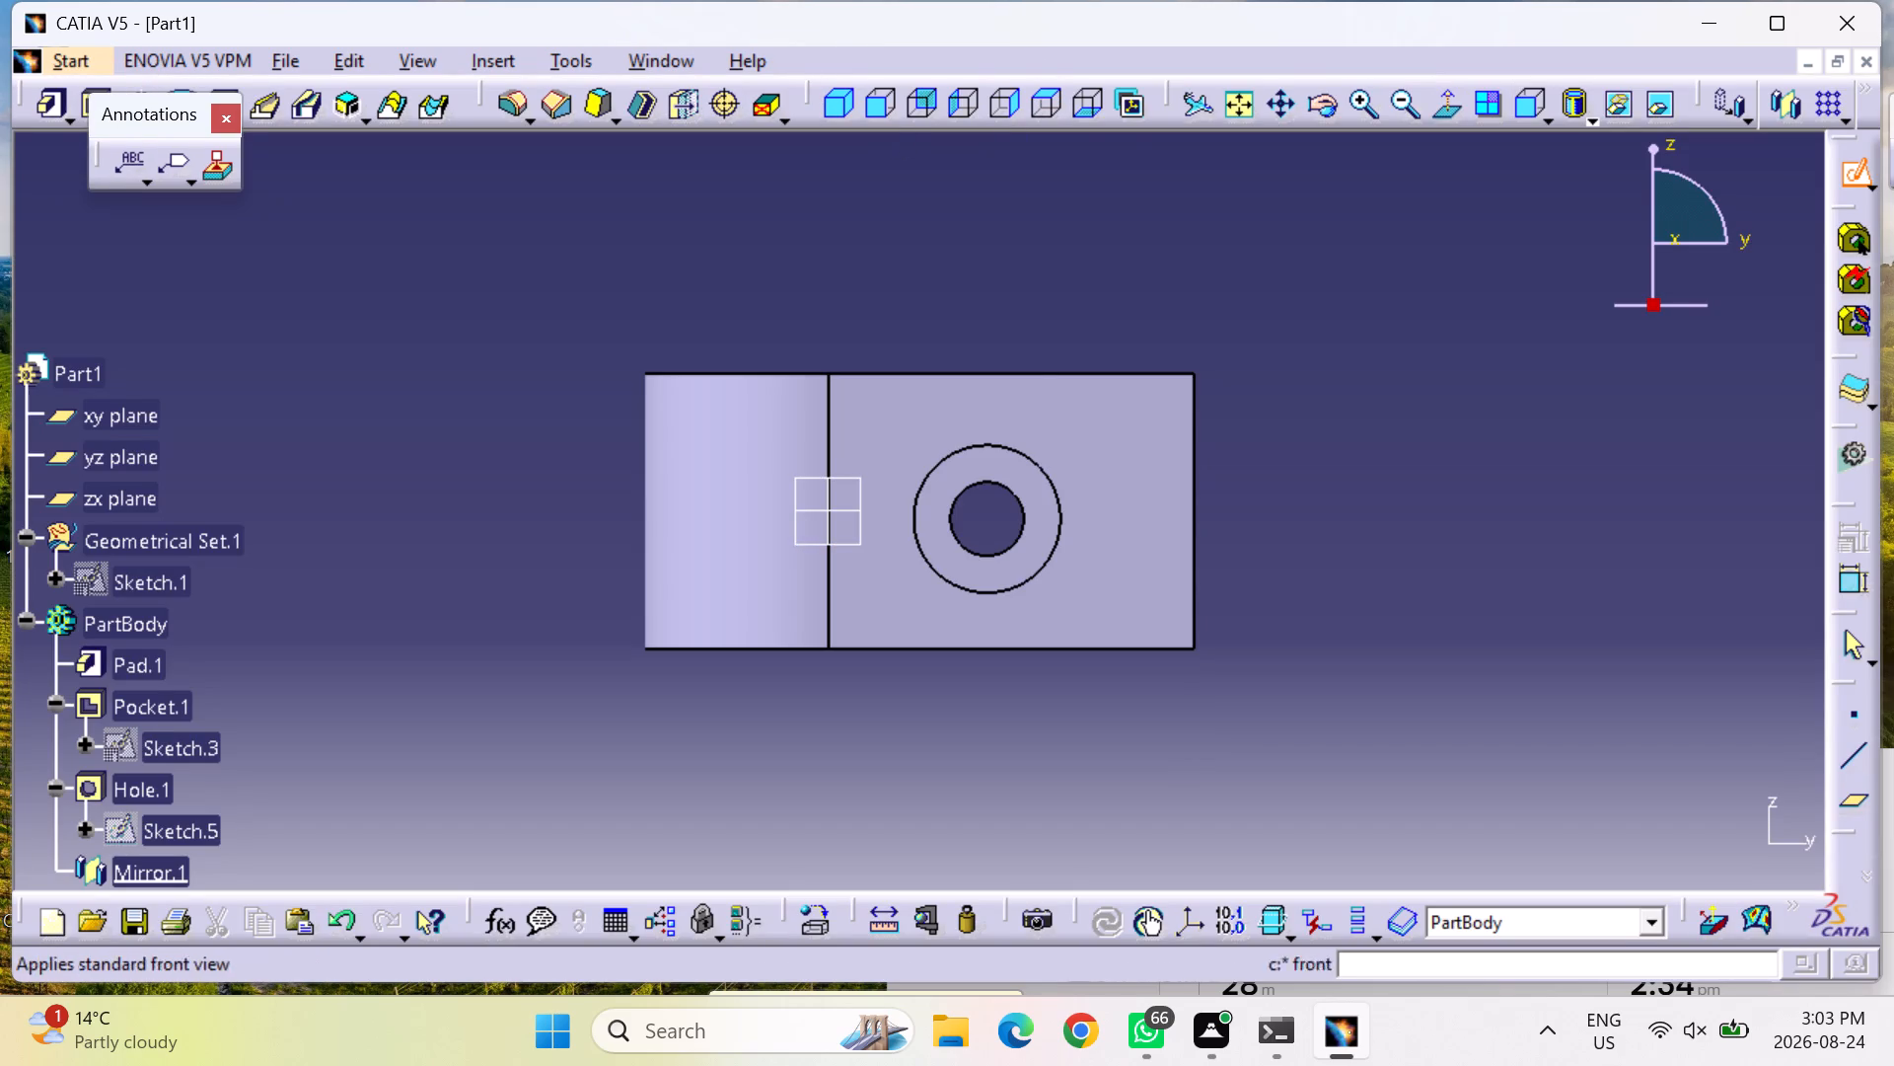
Undock the View toolbar from the upper row and move it out of the model area beyond the window's lower edge.
{"action": "left_click_drag", "start_coordinate": [1165, 92], "coordinate": [1155, 133]}
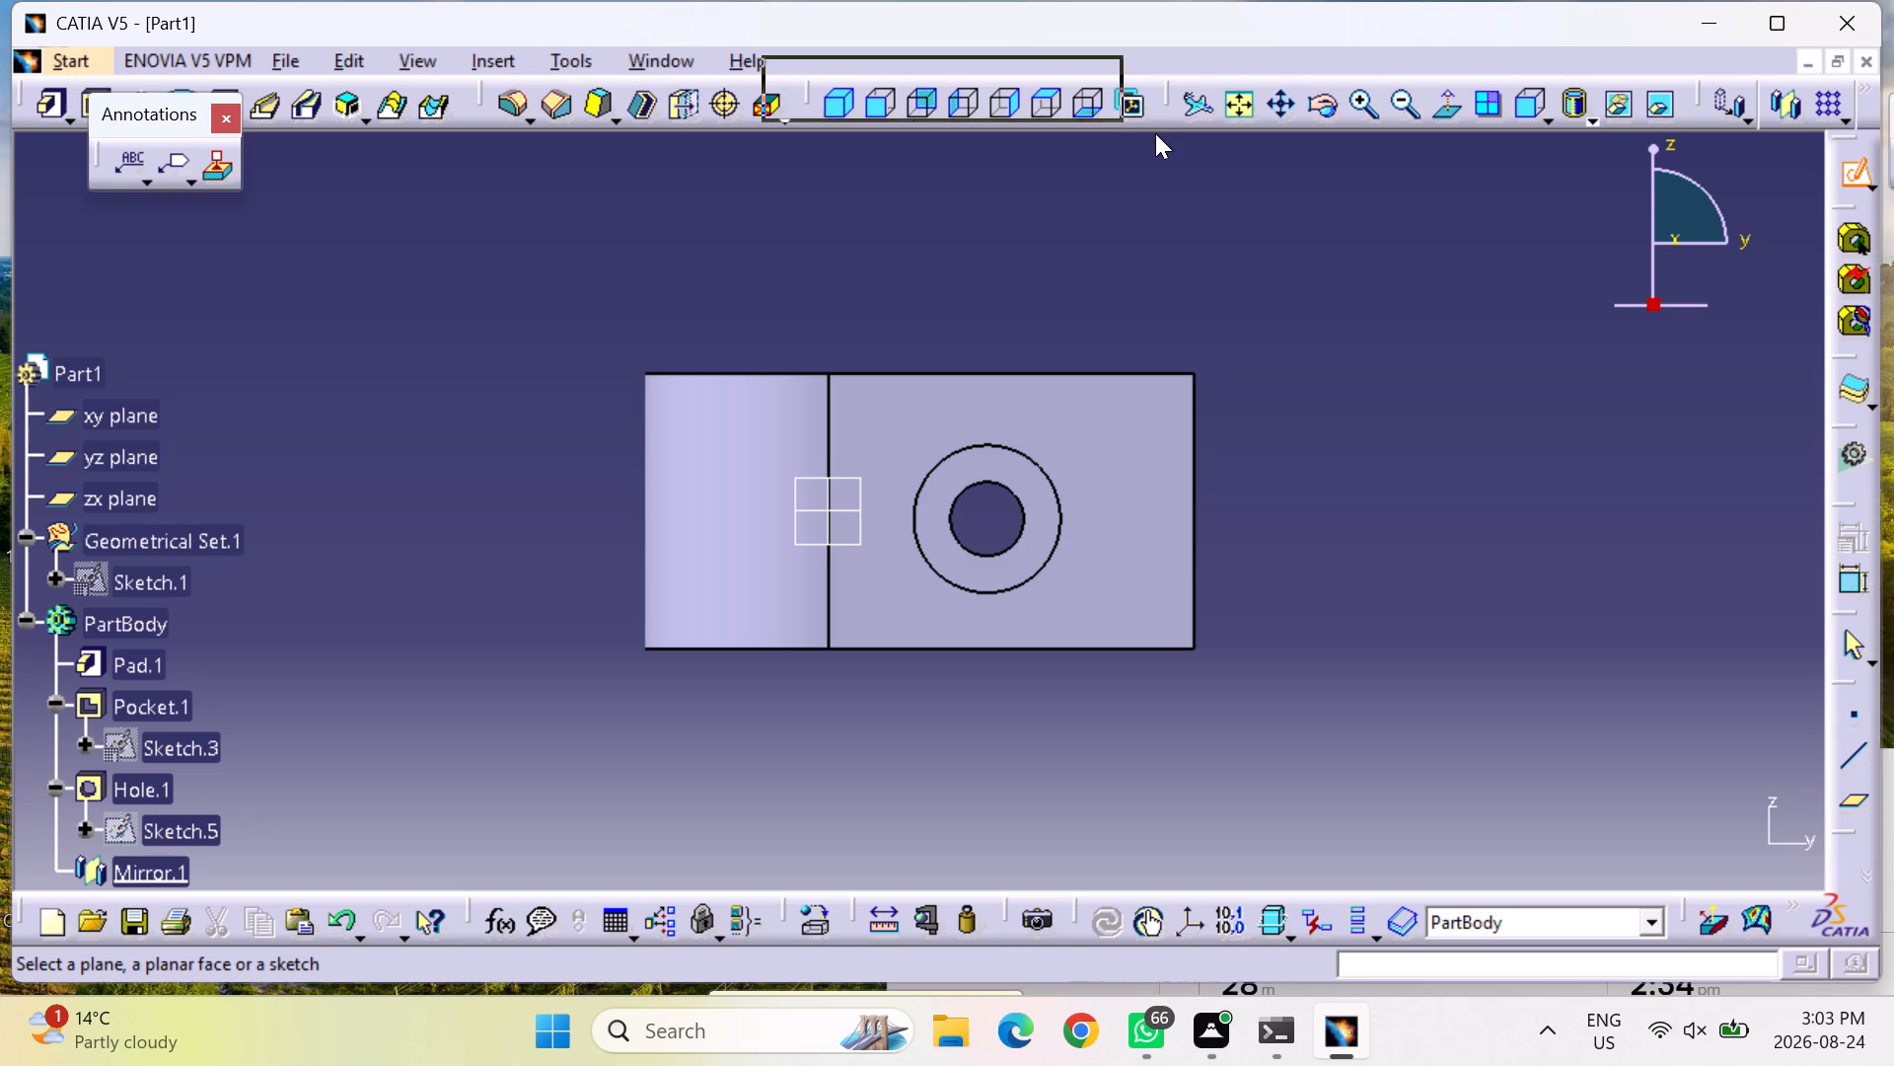
{"action": "left_click_drag", "start_coordinate": [1155, 133], "coordinate": [1146, 197]}
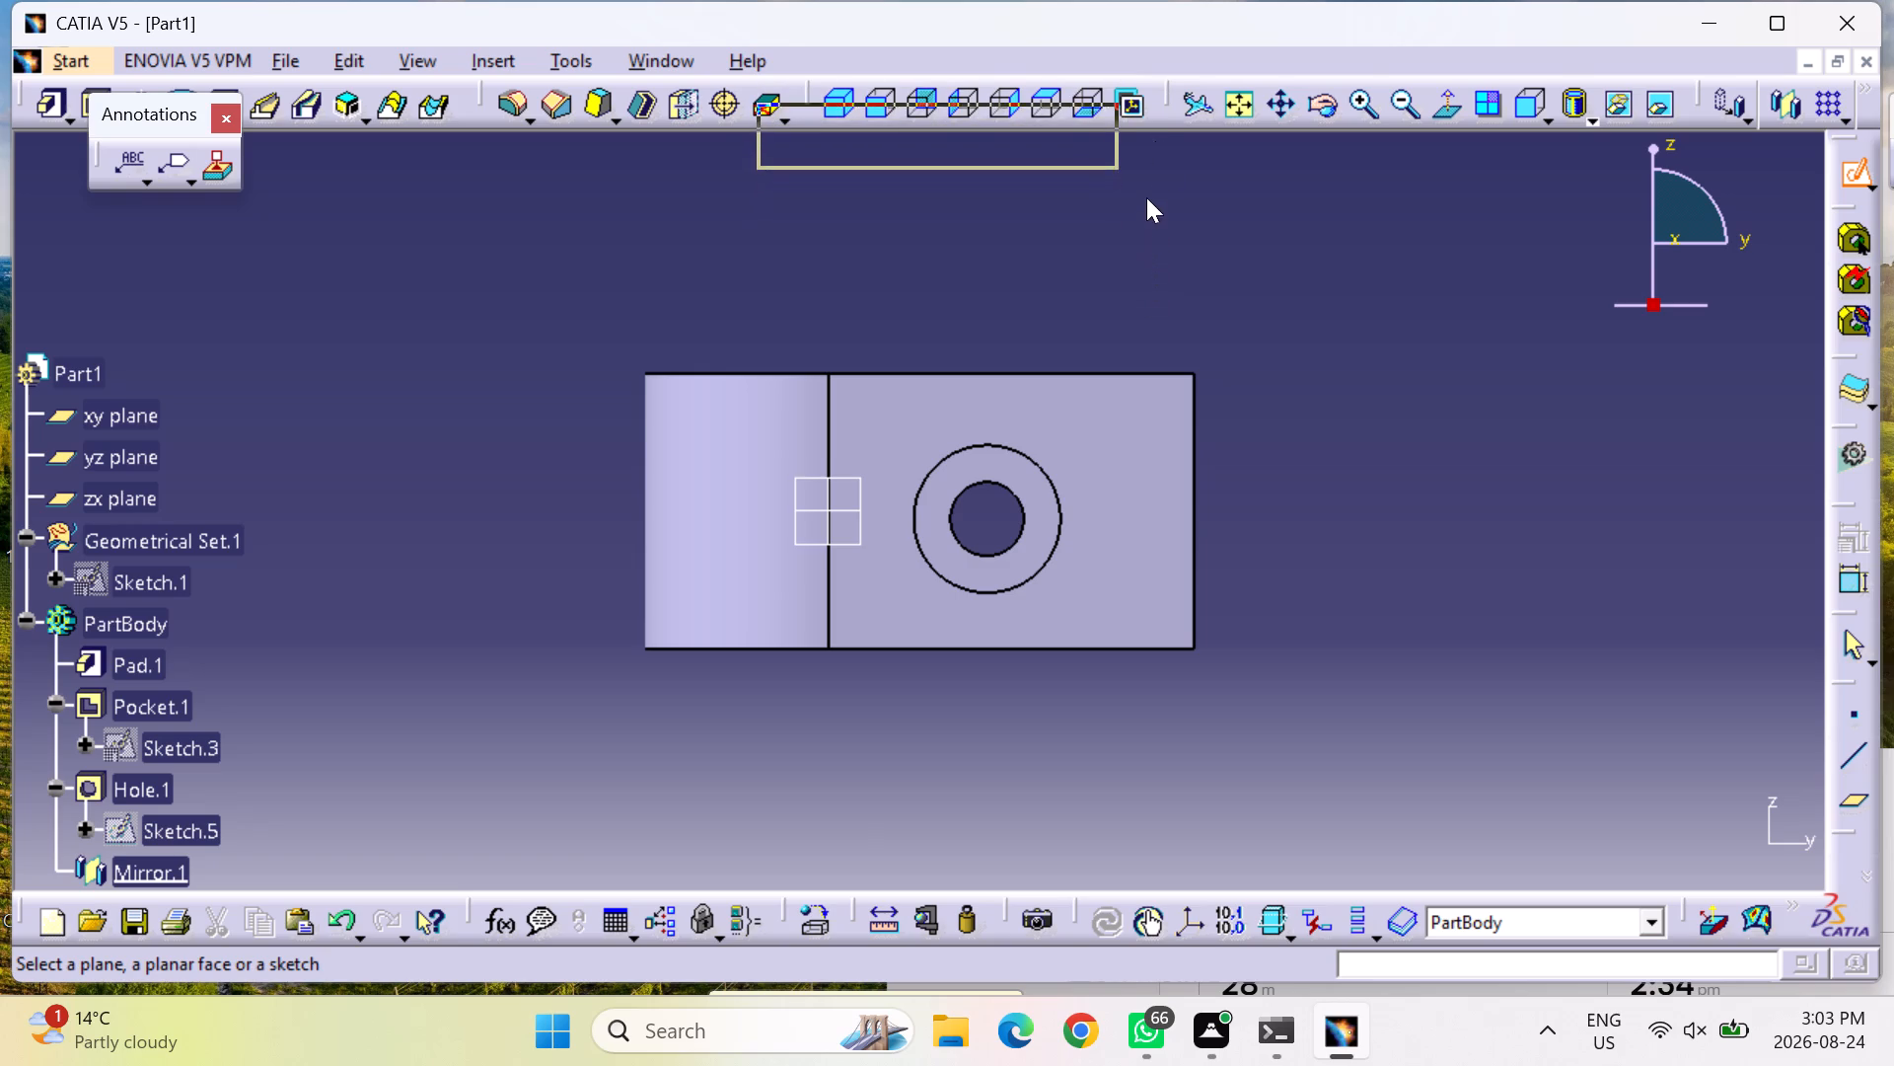
{"action": "left_click_drag", "start_coordinate": [1146, 197], "coordinate": [1147, 178]}
{"action": "left_click_drag", "start_coordinate": [1151, 184], "coordinate": [1136, 185]}
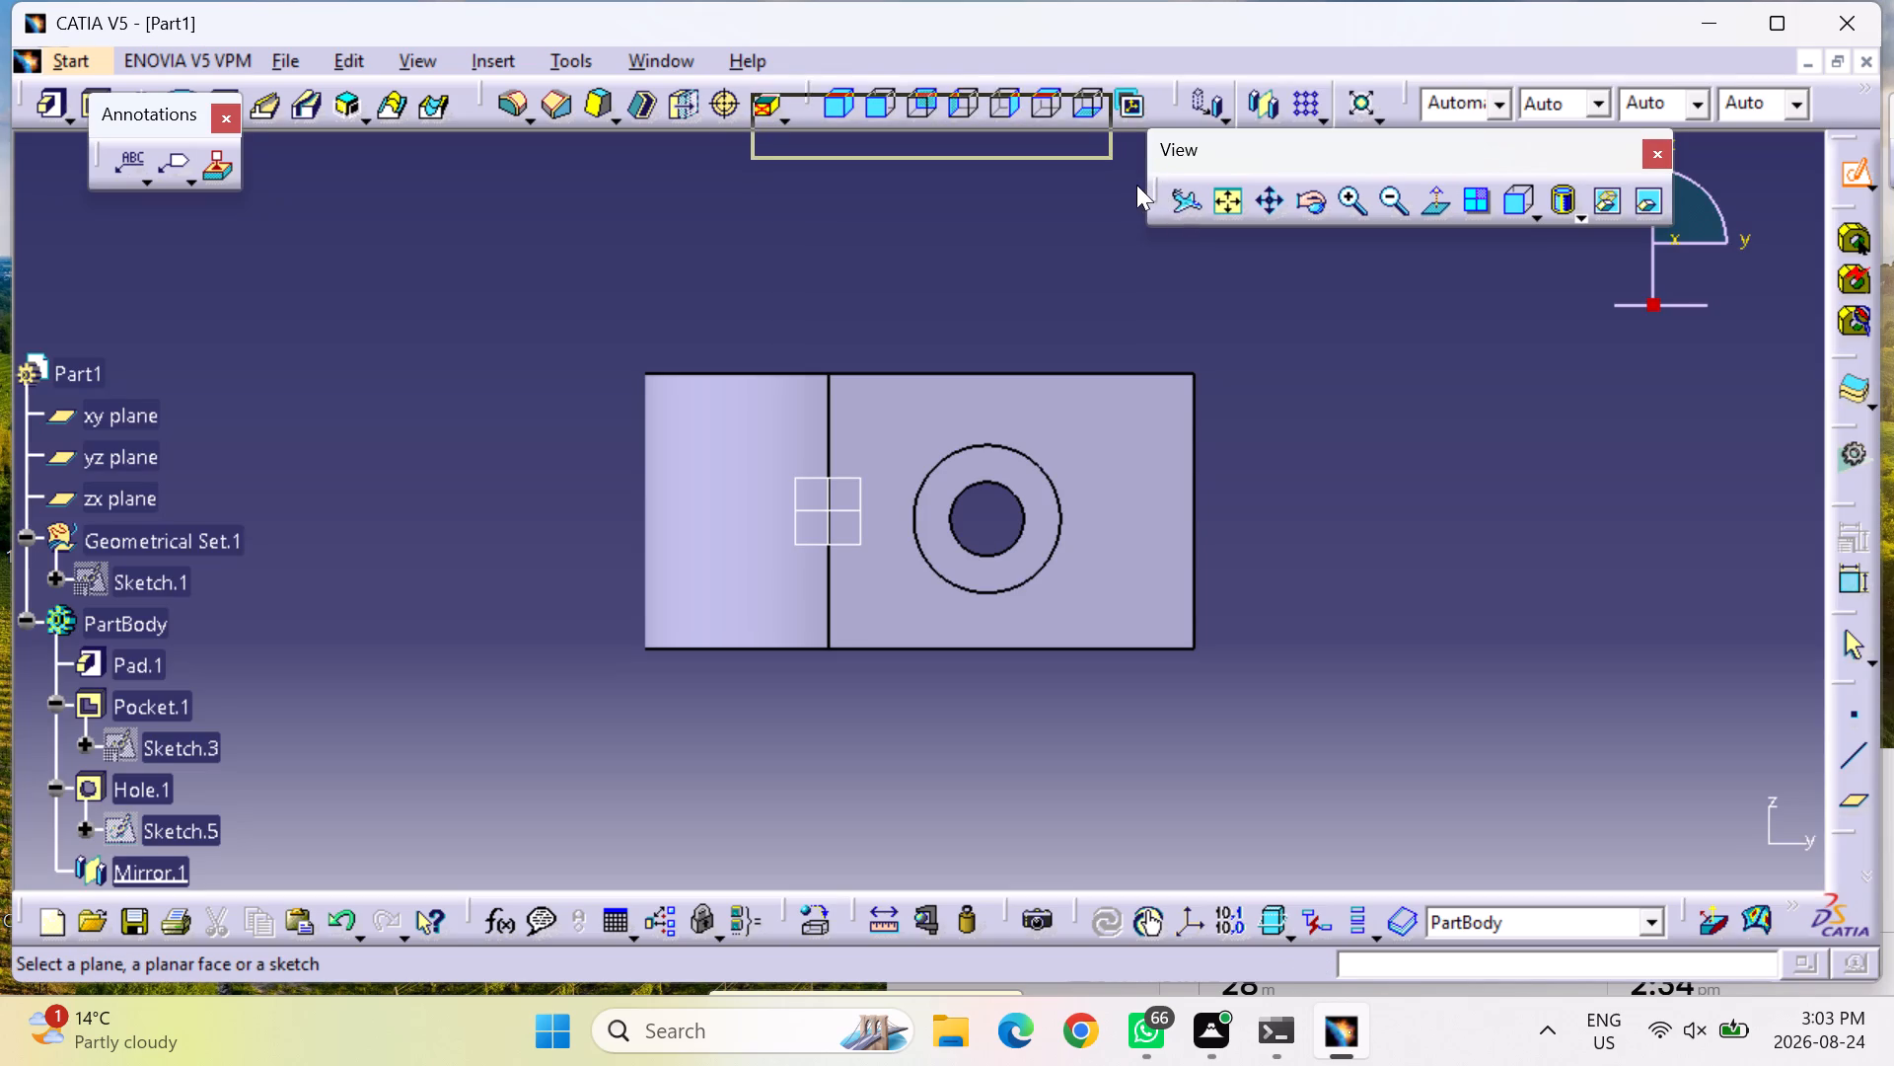
{"action": "left_click_drag", "start_coordinate": [1136, 185], "coordinate": [1105, 155]}
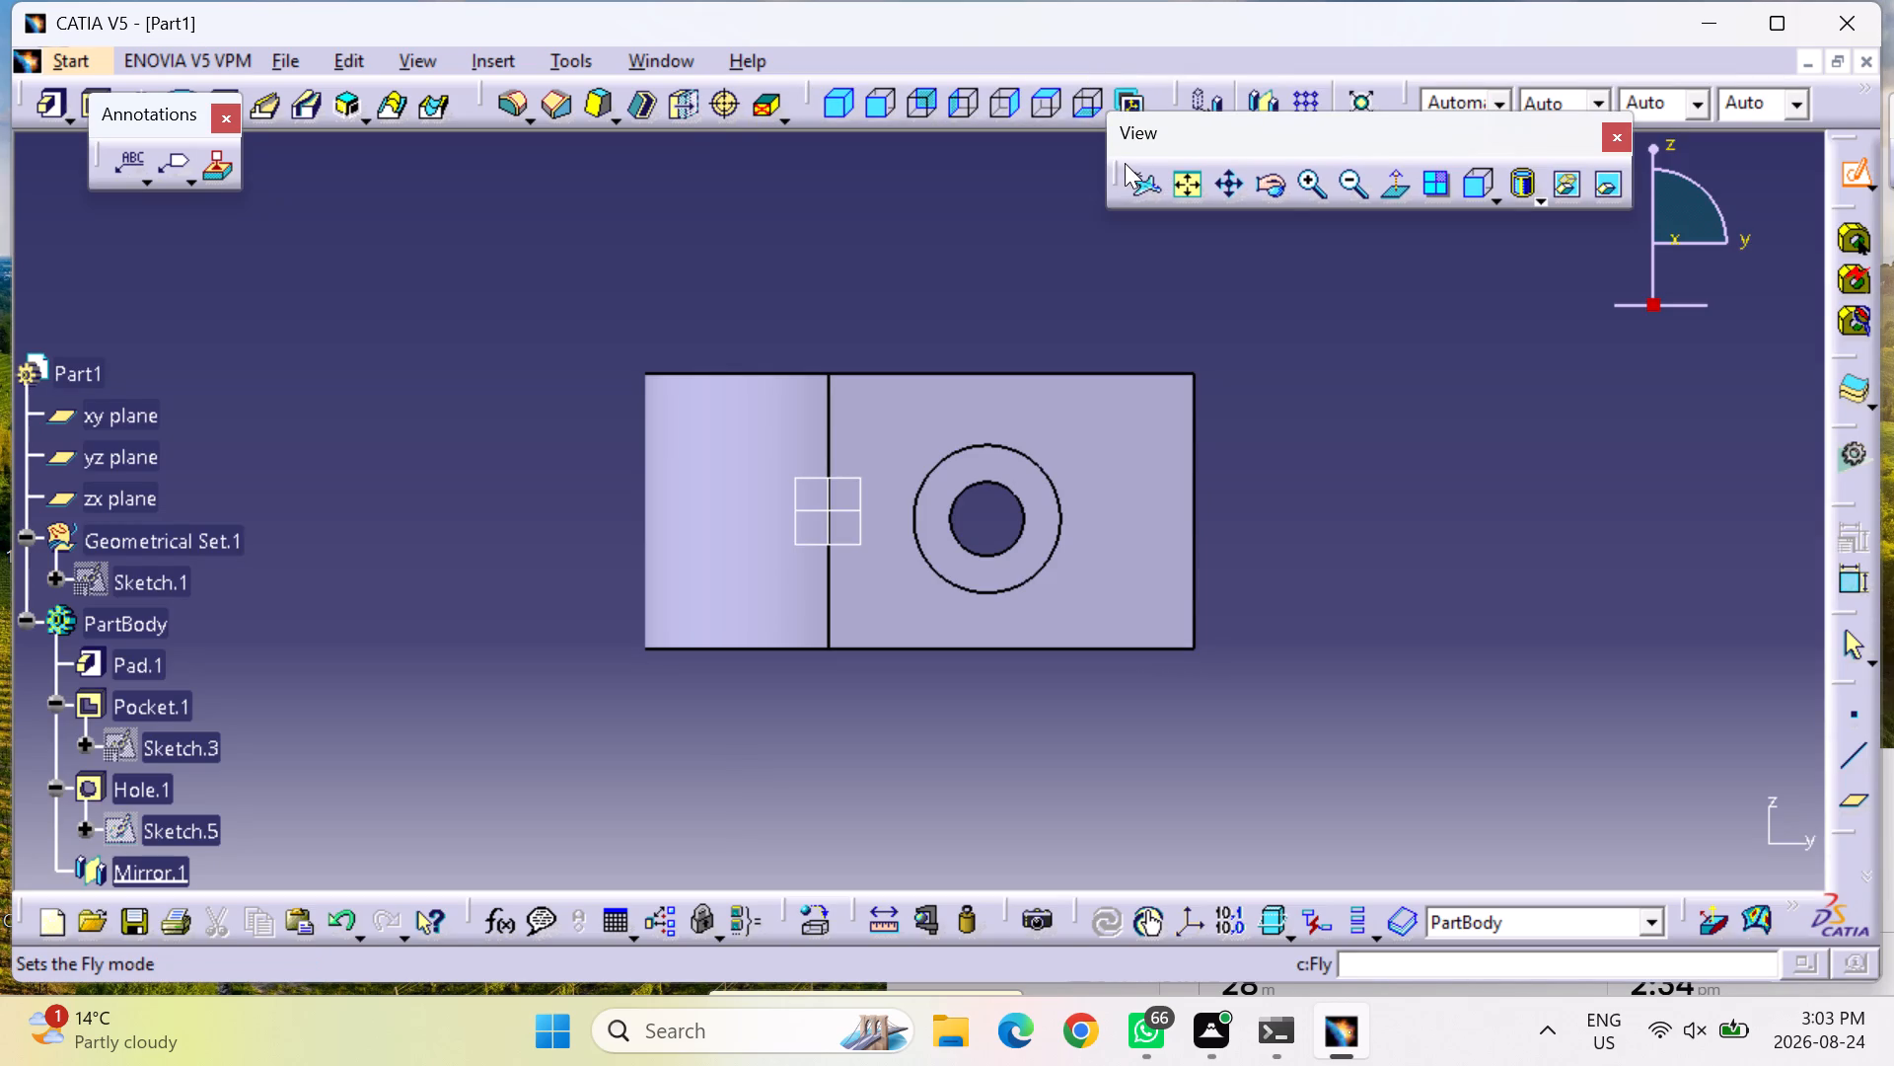
{"action": "left_click_drag", "start_coordinate": [1124, 163], "coordinate": [907, 1064]}
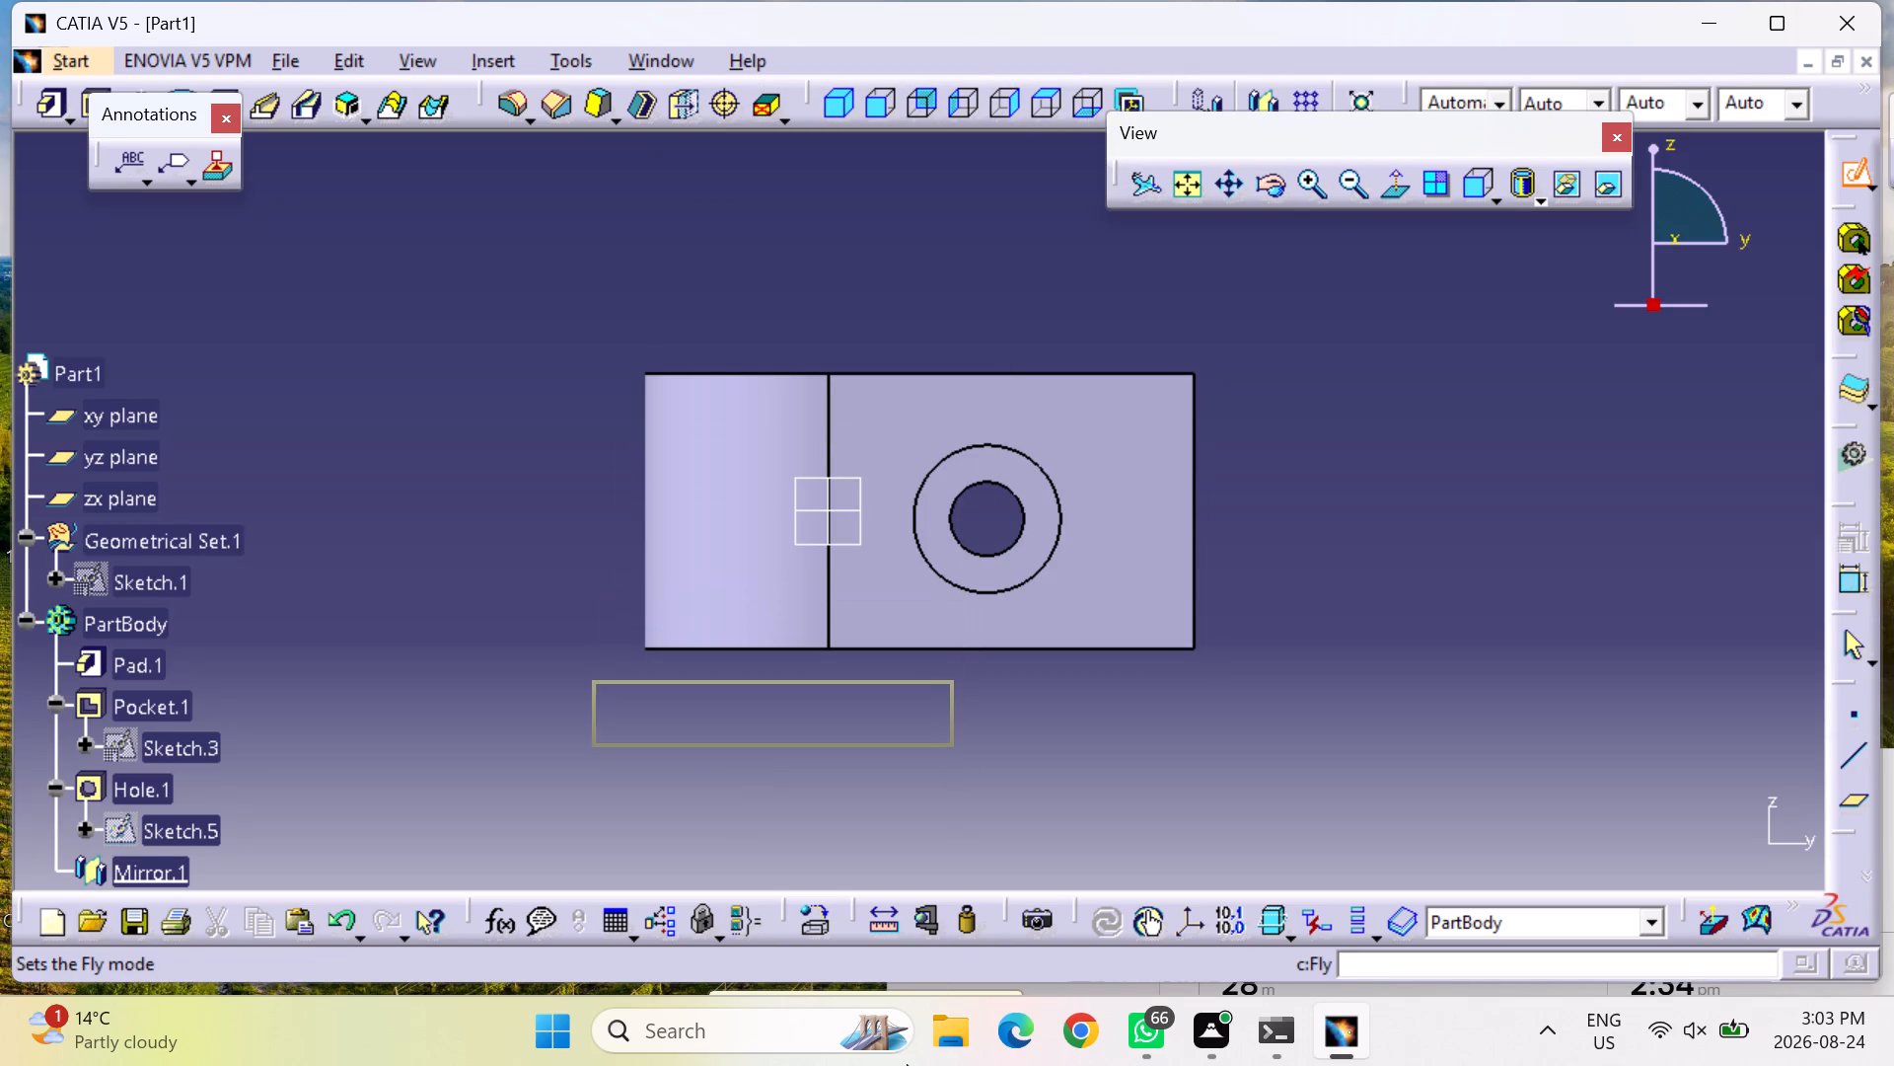
{"action": "left_click_drag", "start_coordinate": [907, 1064], "coordinate": [898, 1065]}
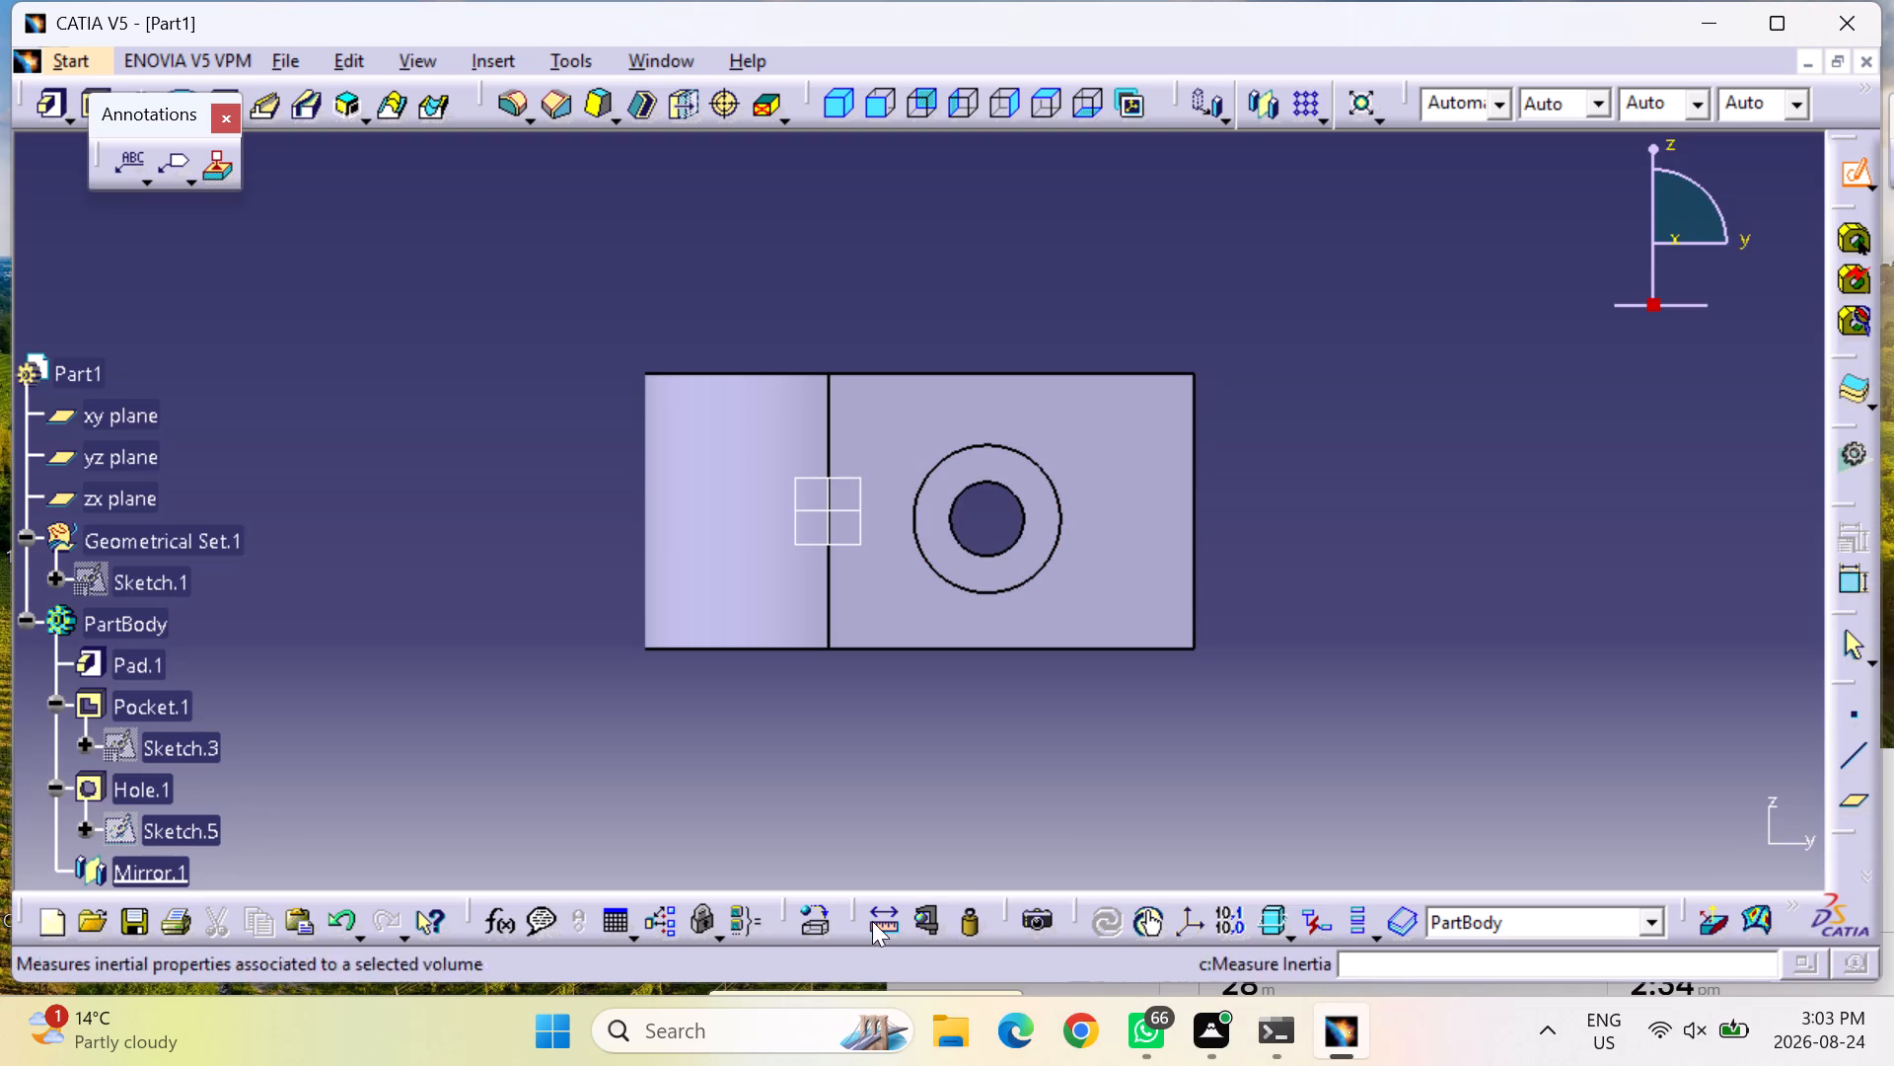
Maximize the CATIA window.
{"action": "left_click", "coordinate": [1776, 29]}
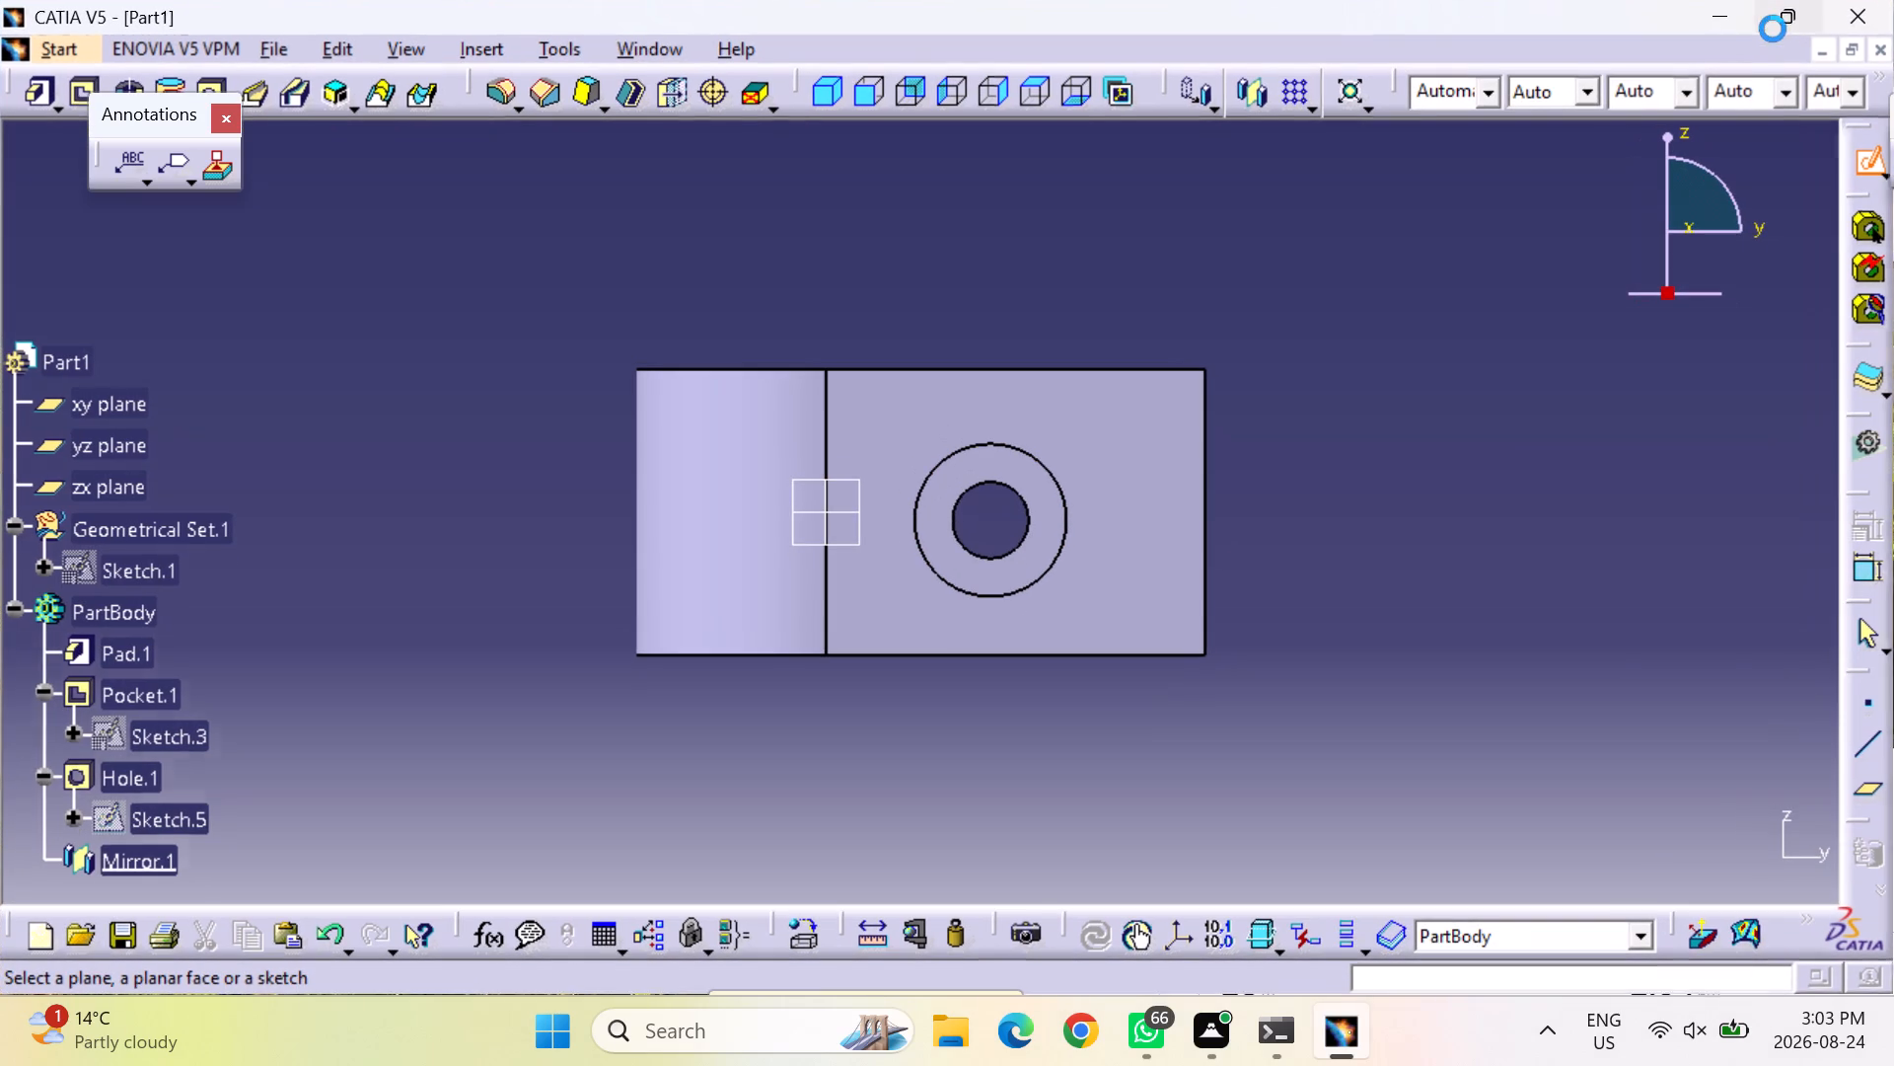
{"action": "left_click", "coordinate": [1462, 456]}
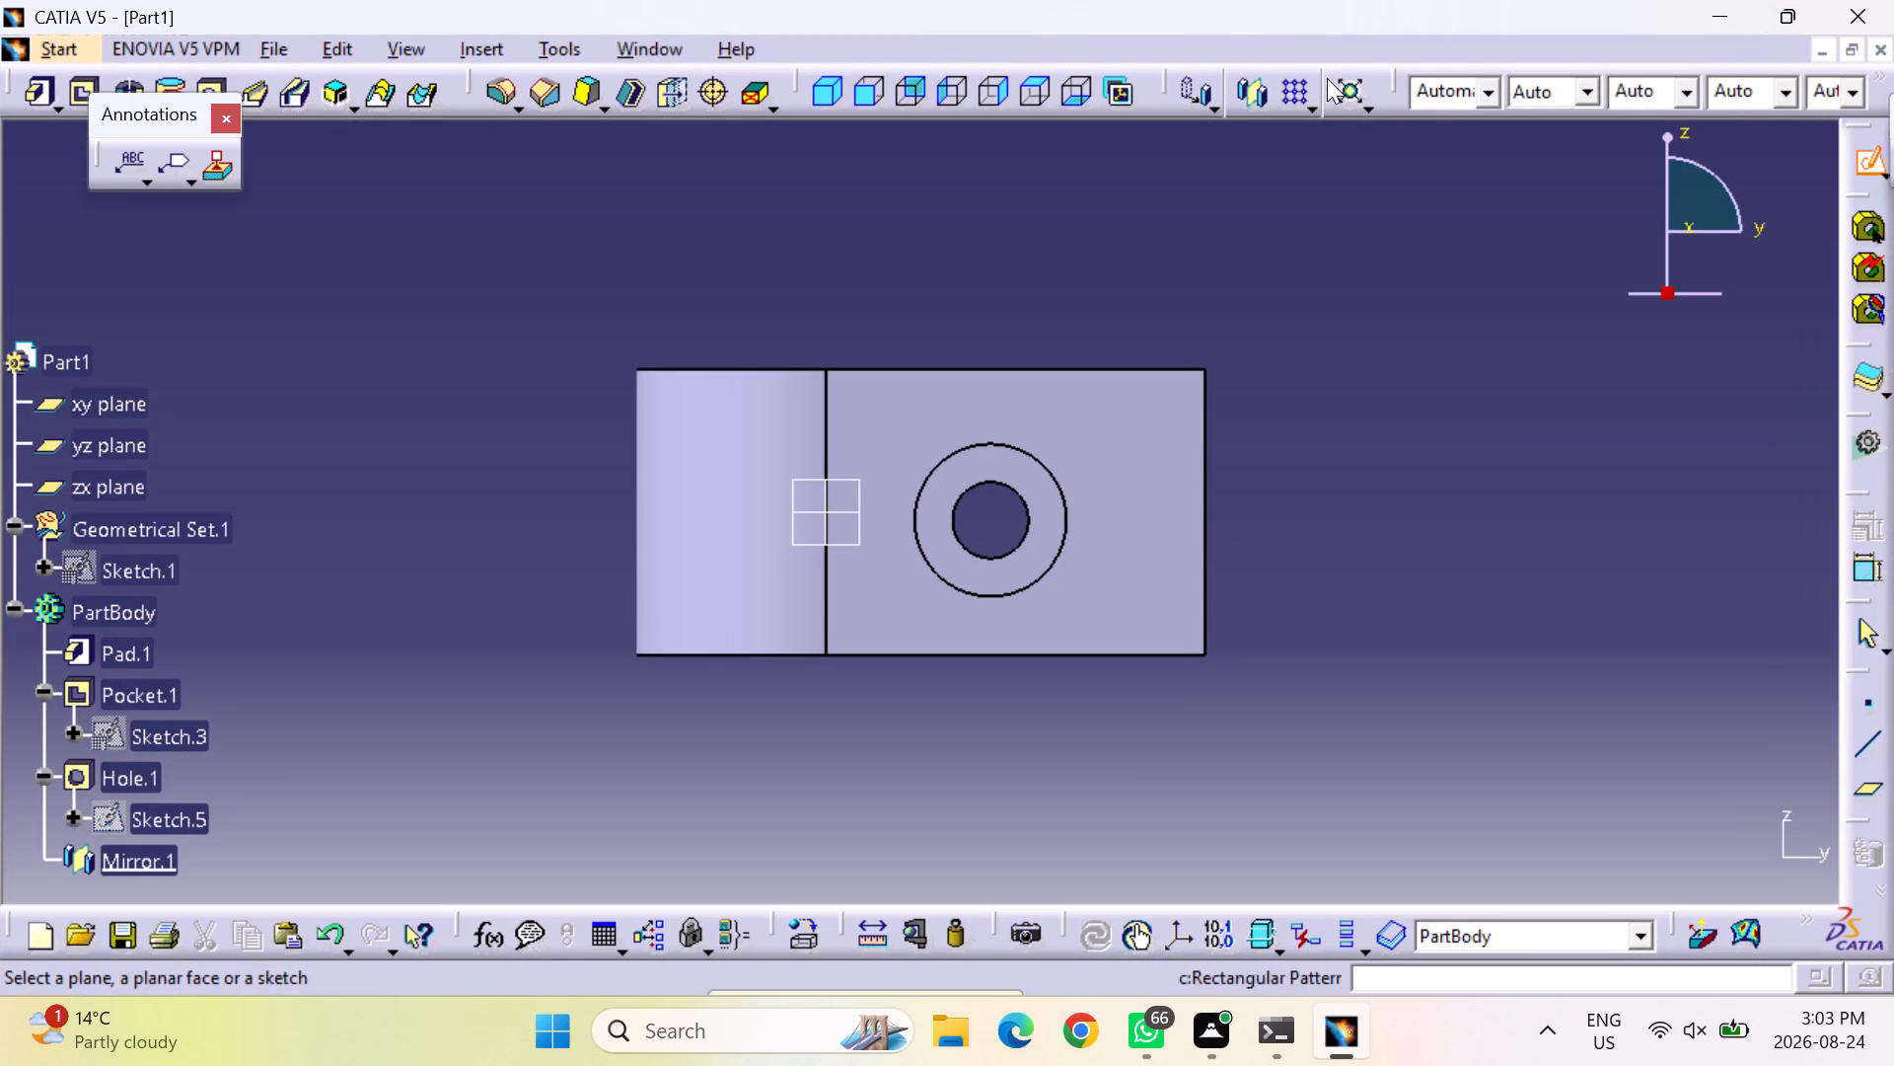
Undock the Graphic Properties toolbar and close both it and the floating Annotations toolbar.
{"action": "left_click_drag", "start_coordinate": [1393, 83], "coordinate": [1378, 212]}
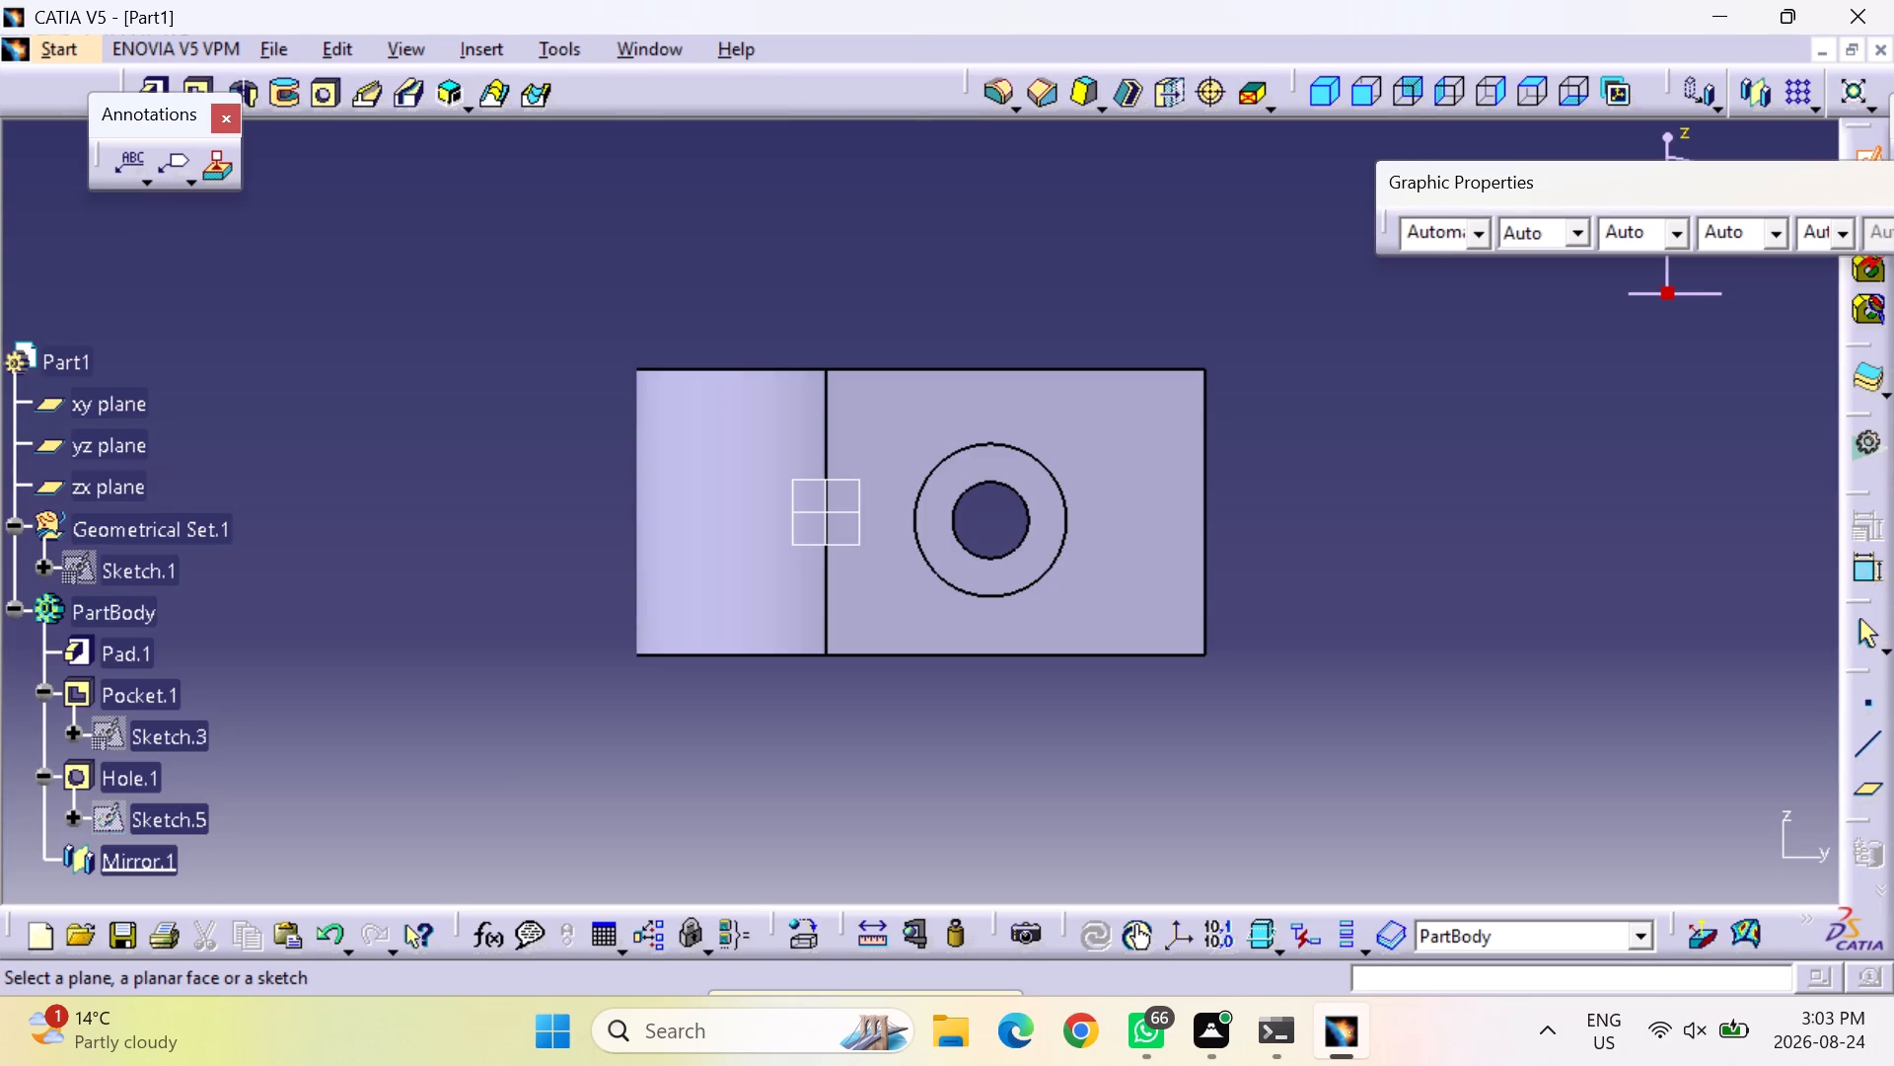
{"action": "left_click_drag", "start_coordinate": [1667, 193], "coordinate": [1321, 239]}
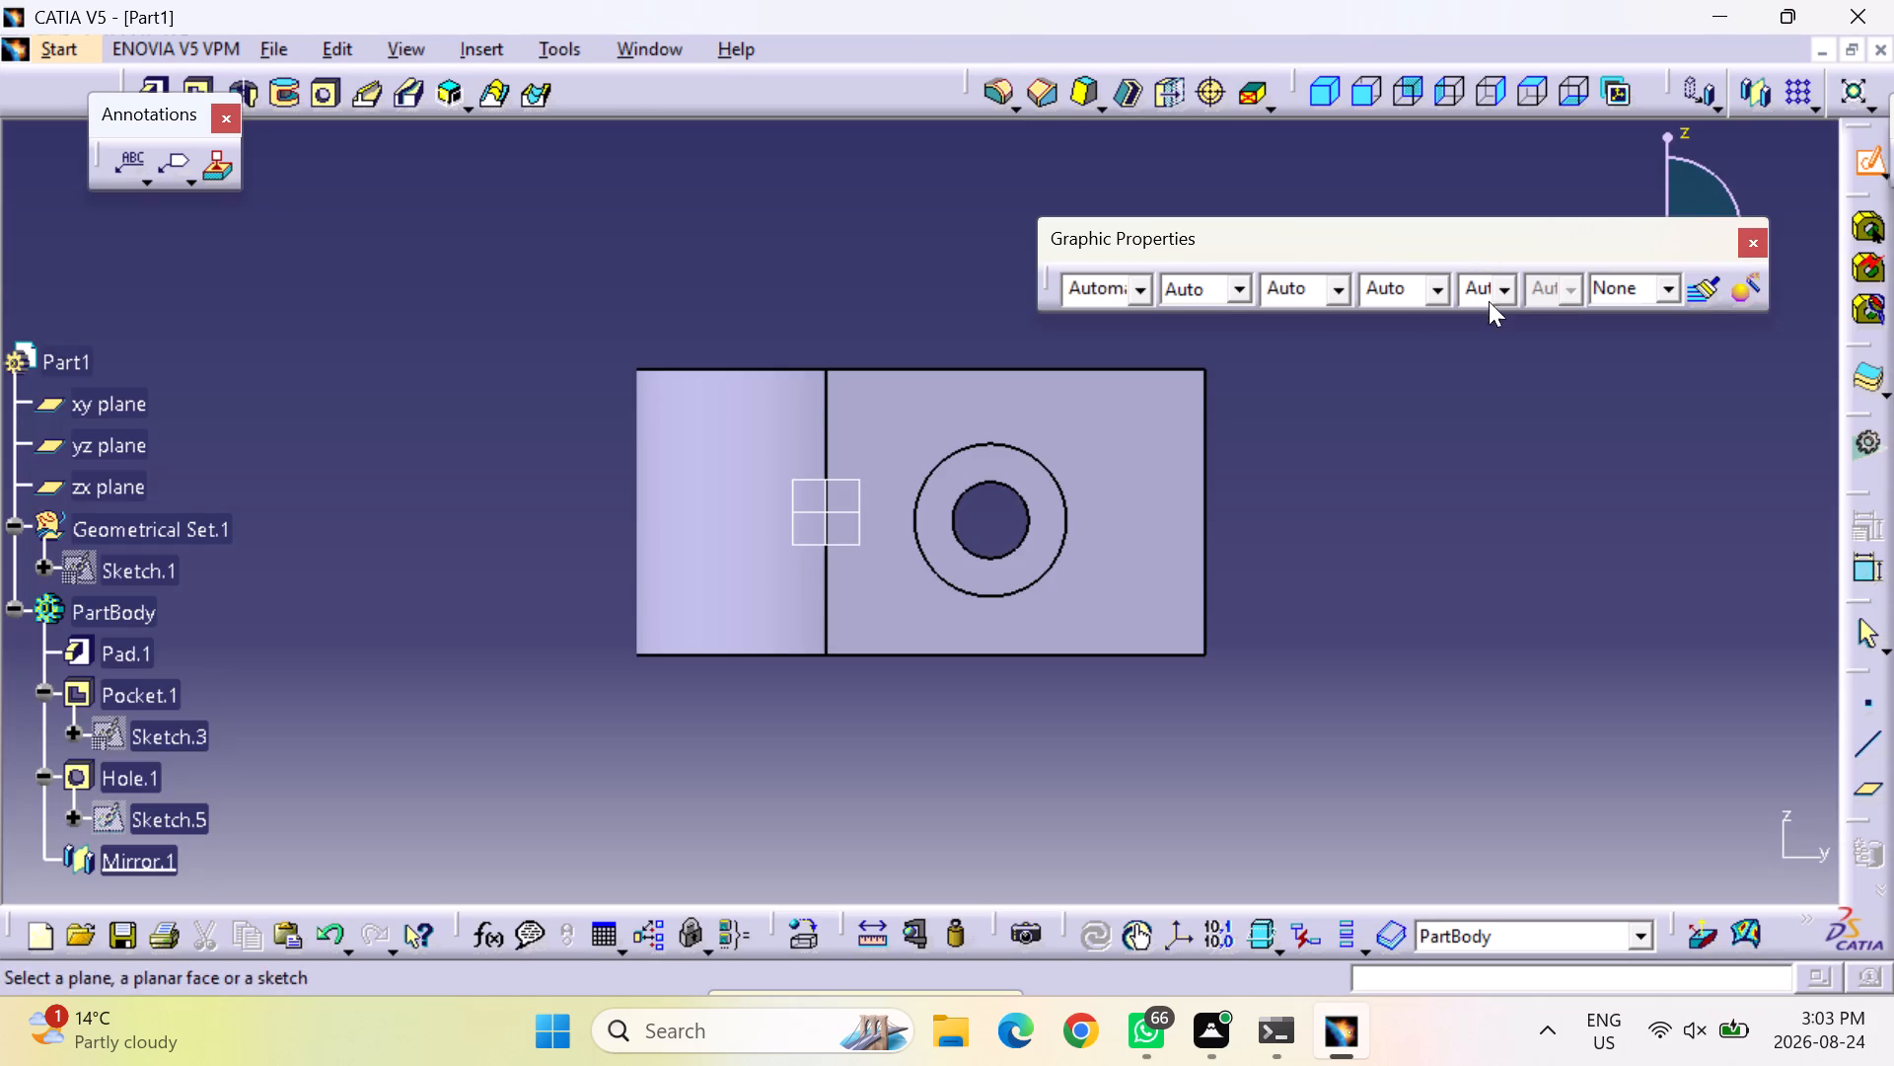
{"action": "left_click", "coordinate": [1742, 242]}
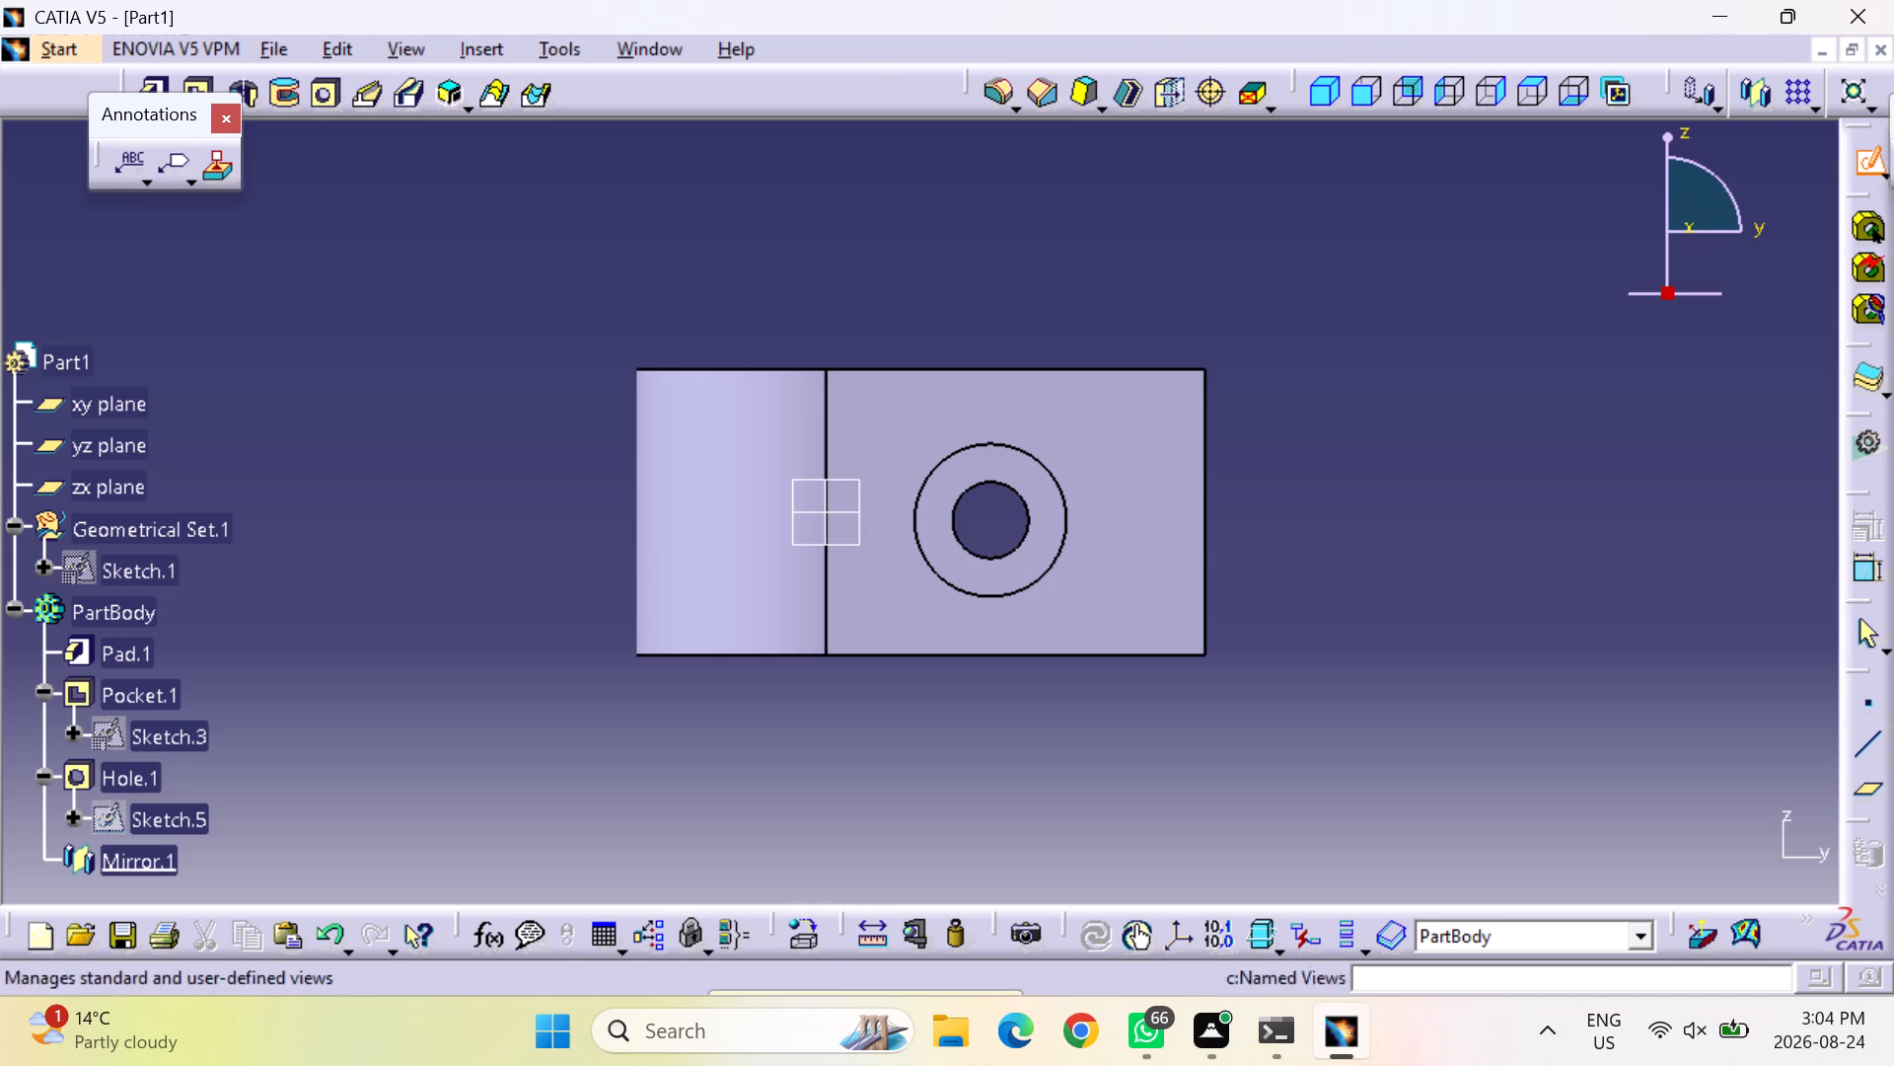
{"action": "left_click", "coordinate": [231, 113]}
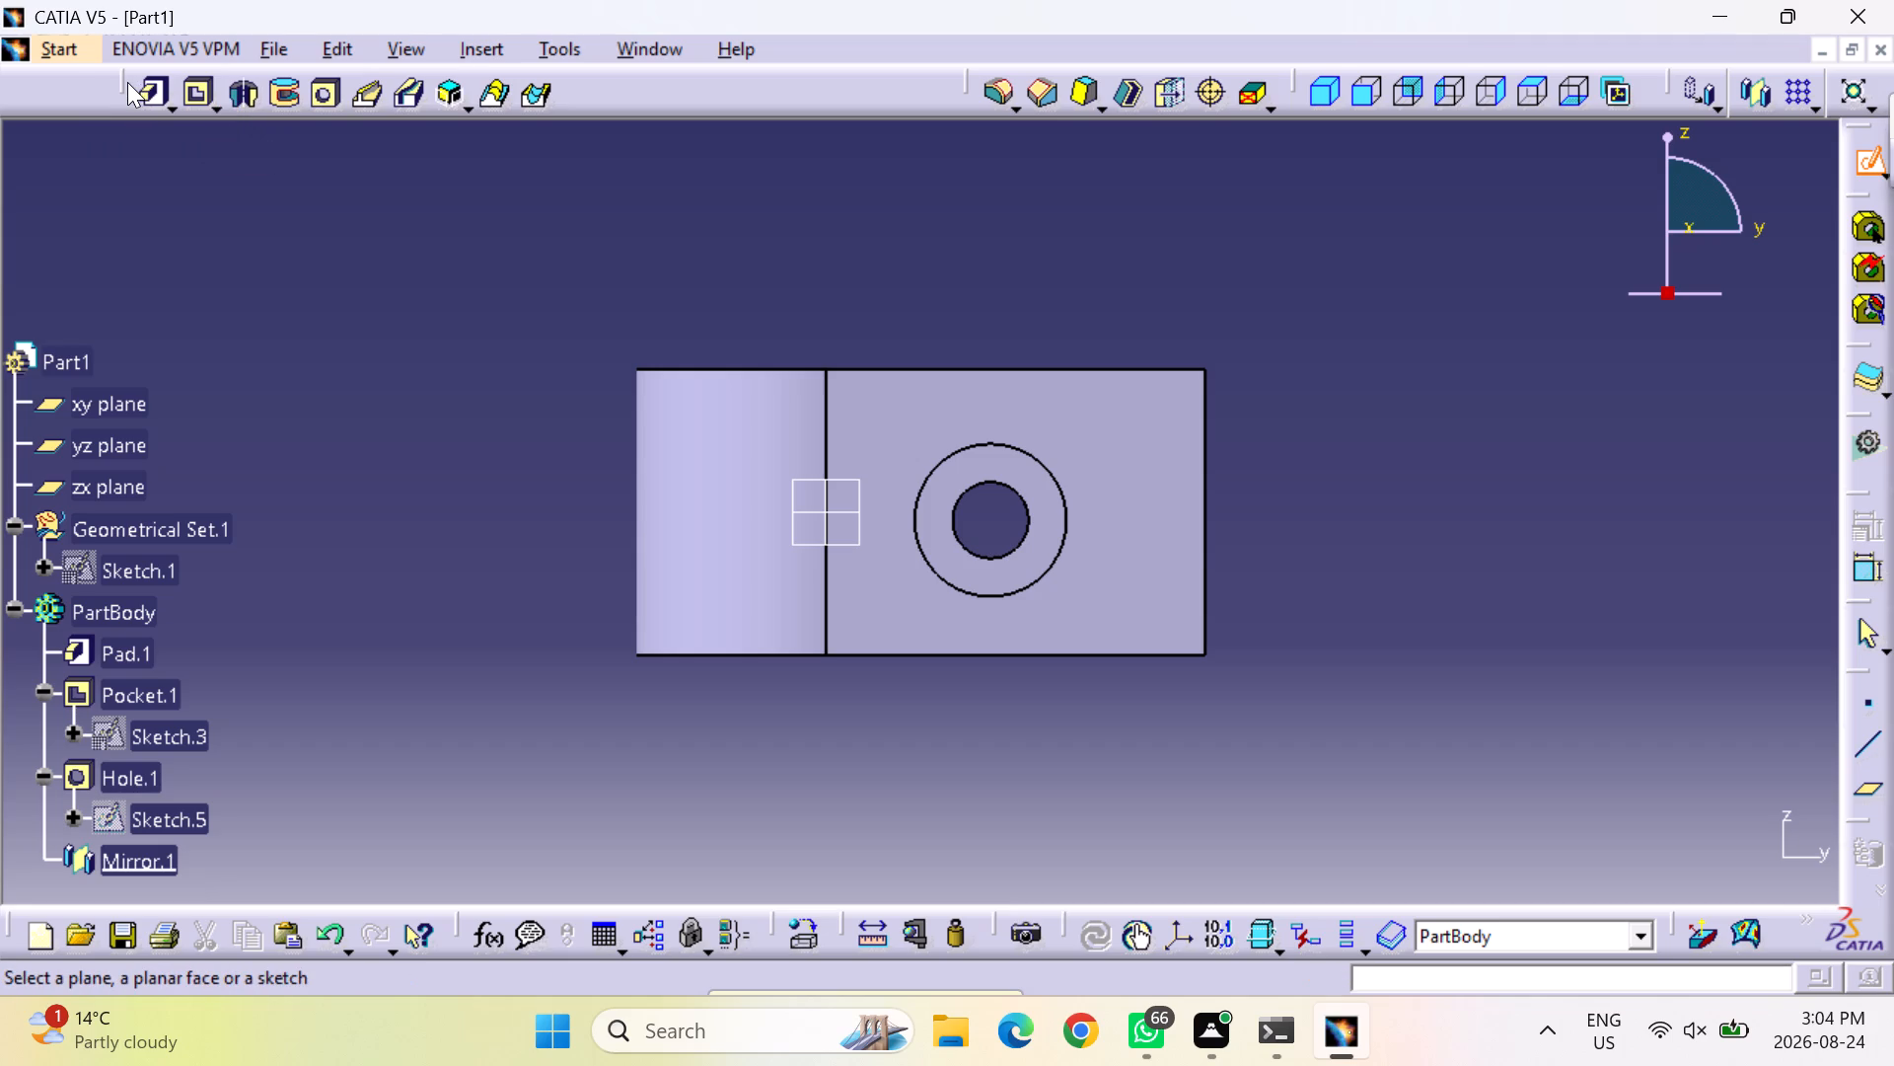
Reposition the Sketch-Based Features, Dress-Up Features and standard views toolbars farther left along the upper toolbar row.
{"action": "left_click_drag", "start_coordinate": [125, 82], "coordinate": [0, 92]}
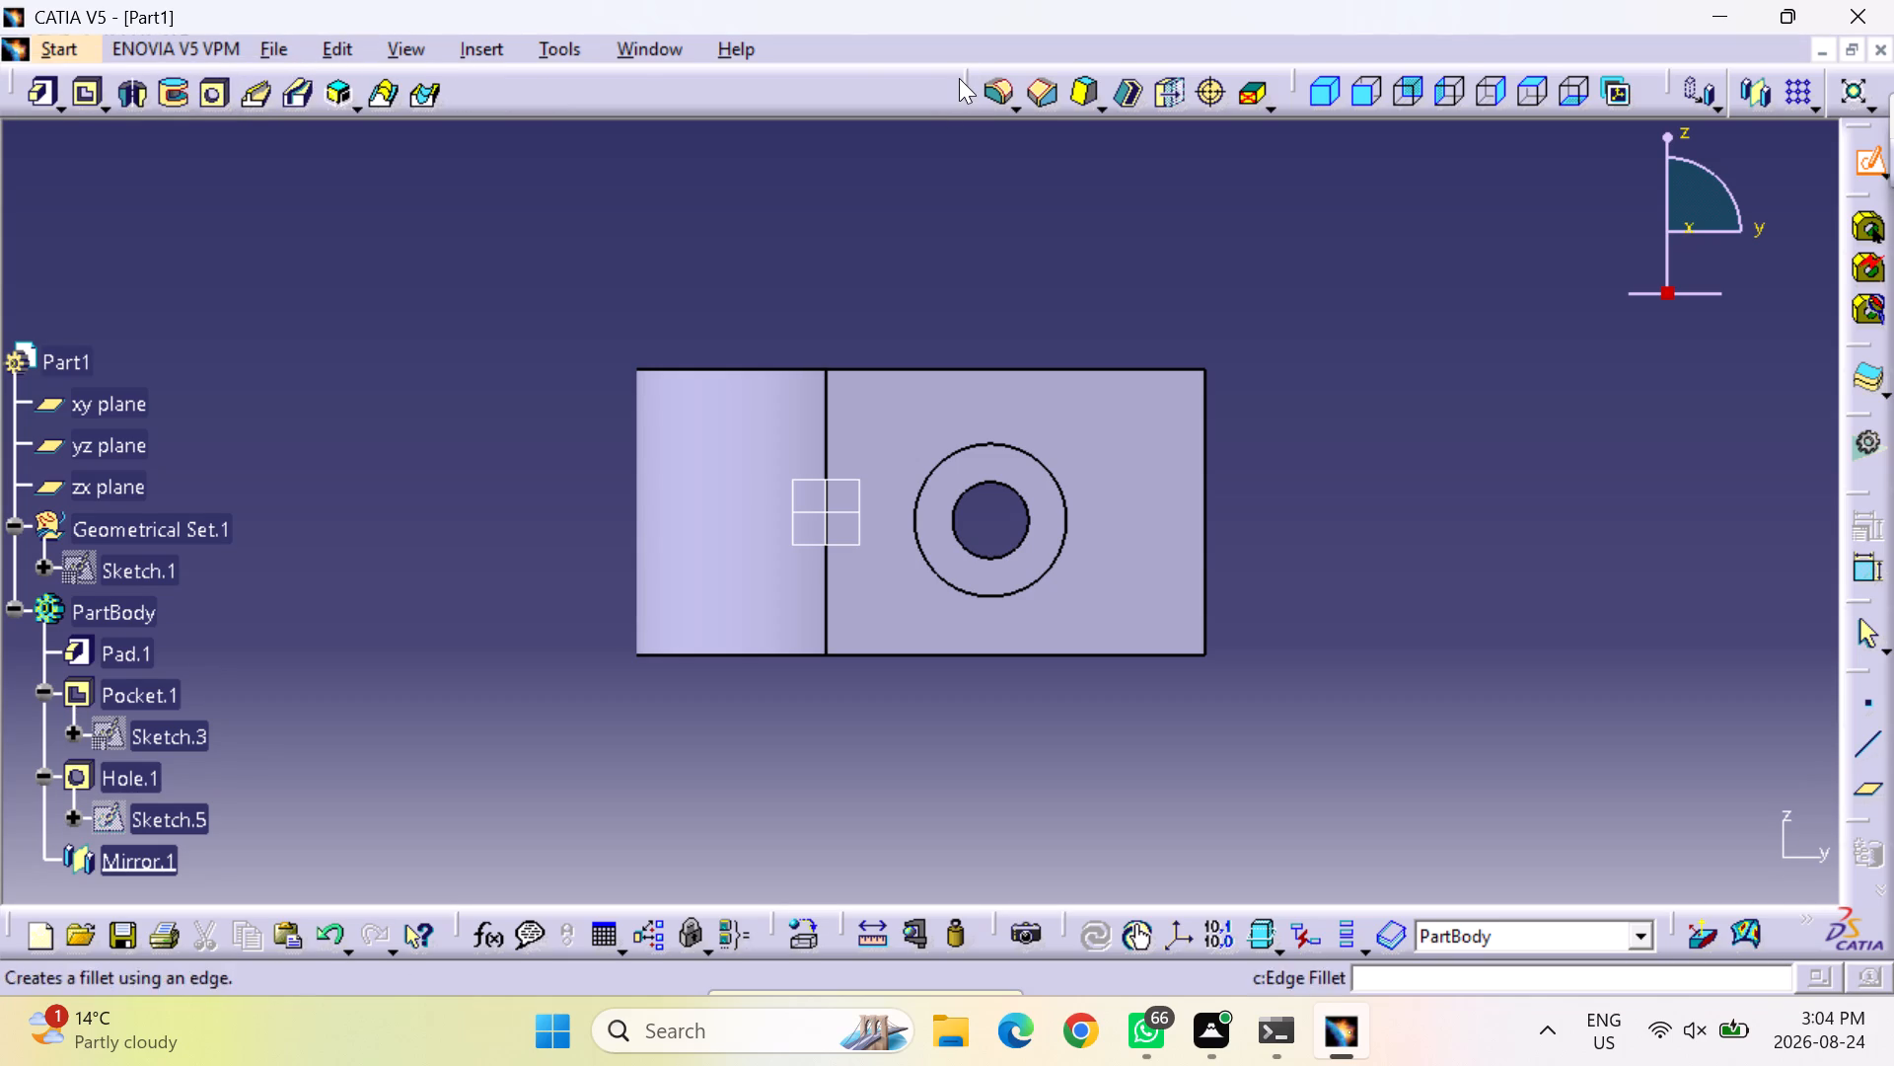
{"action": "left_click_drag", "start_coordinate": [959, 78], "coordinate": [929, 158]}
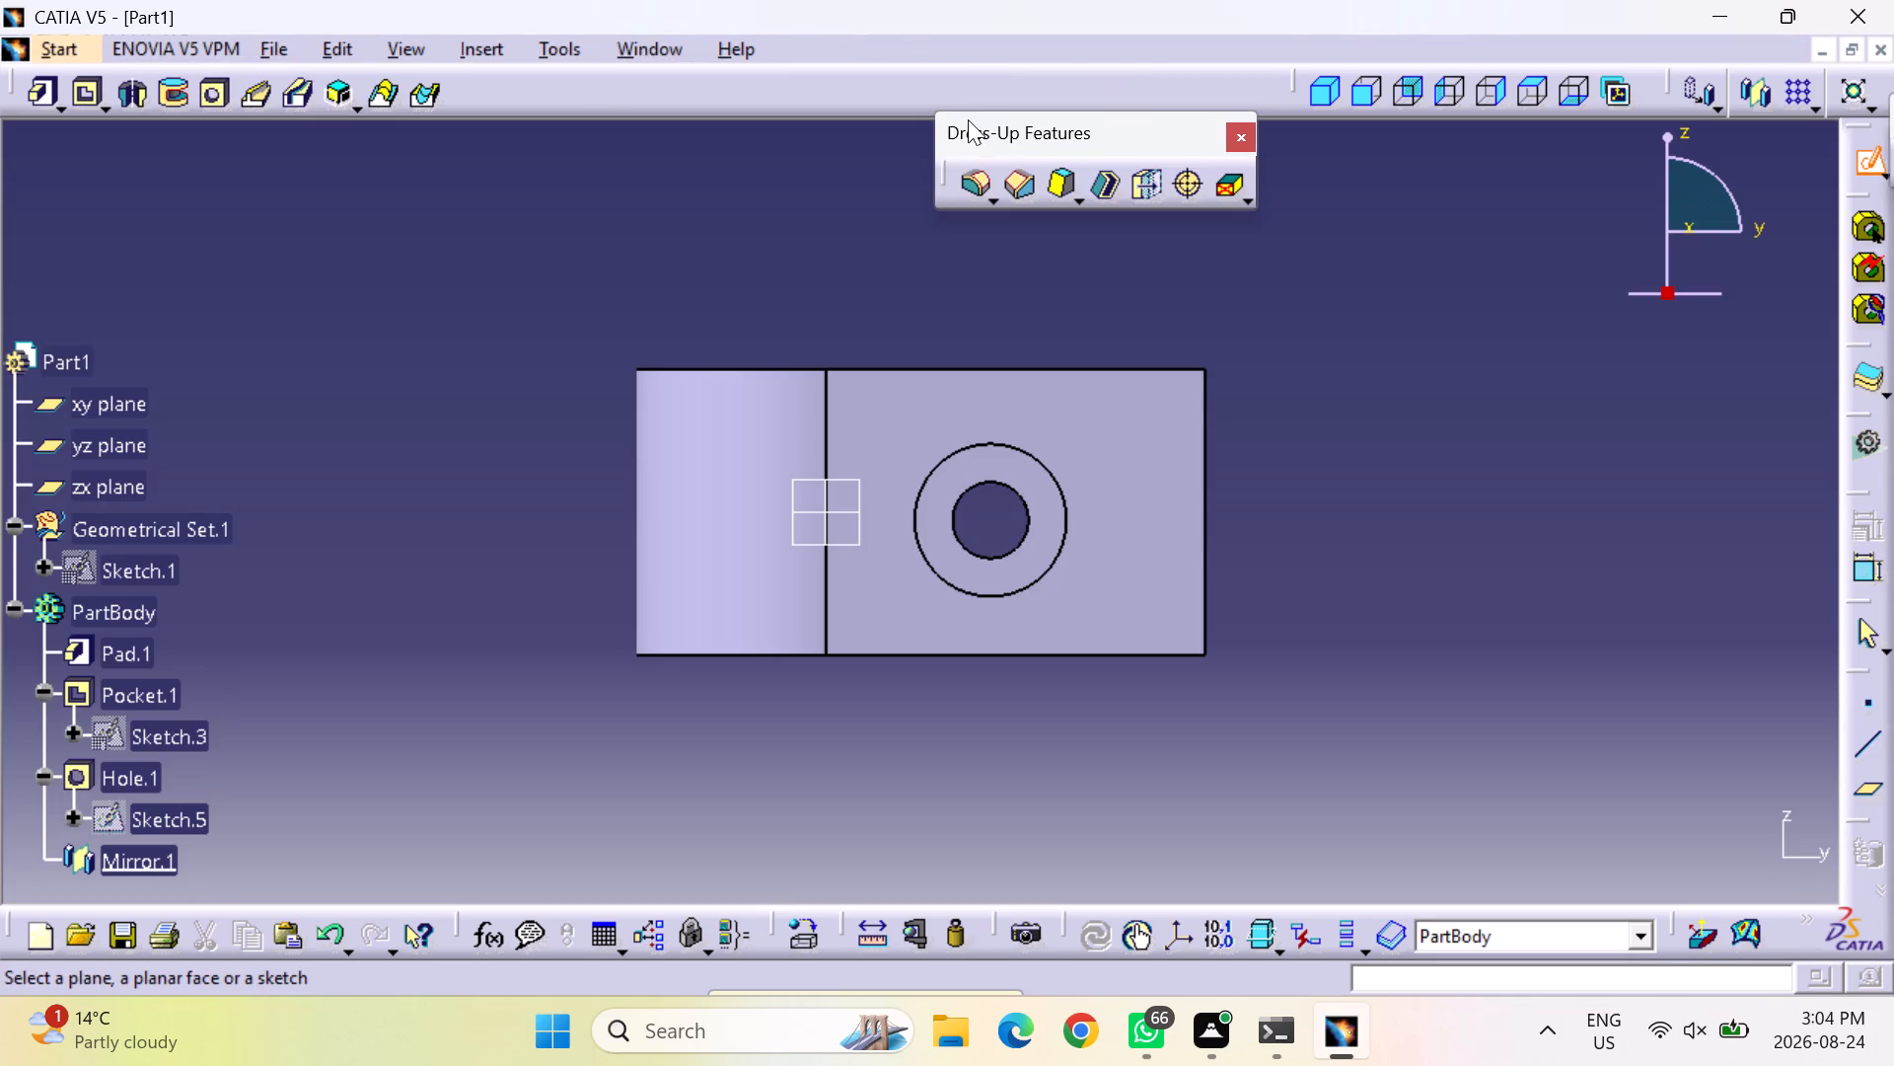
{"action": "left_click_drag", "start_coordinate": [956, 138], "coordinate": [817, 70]}
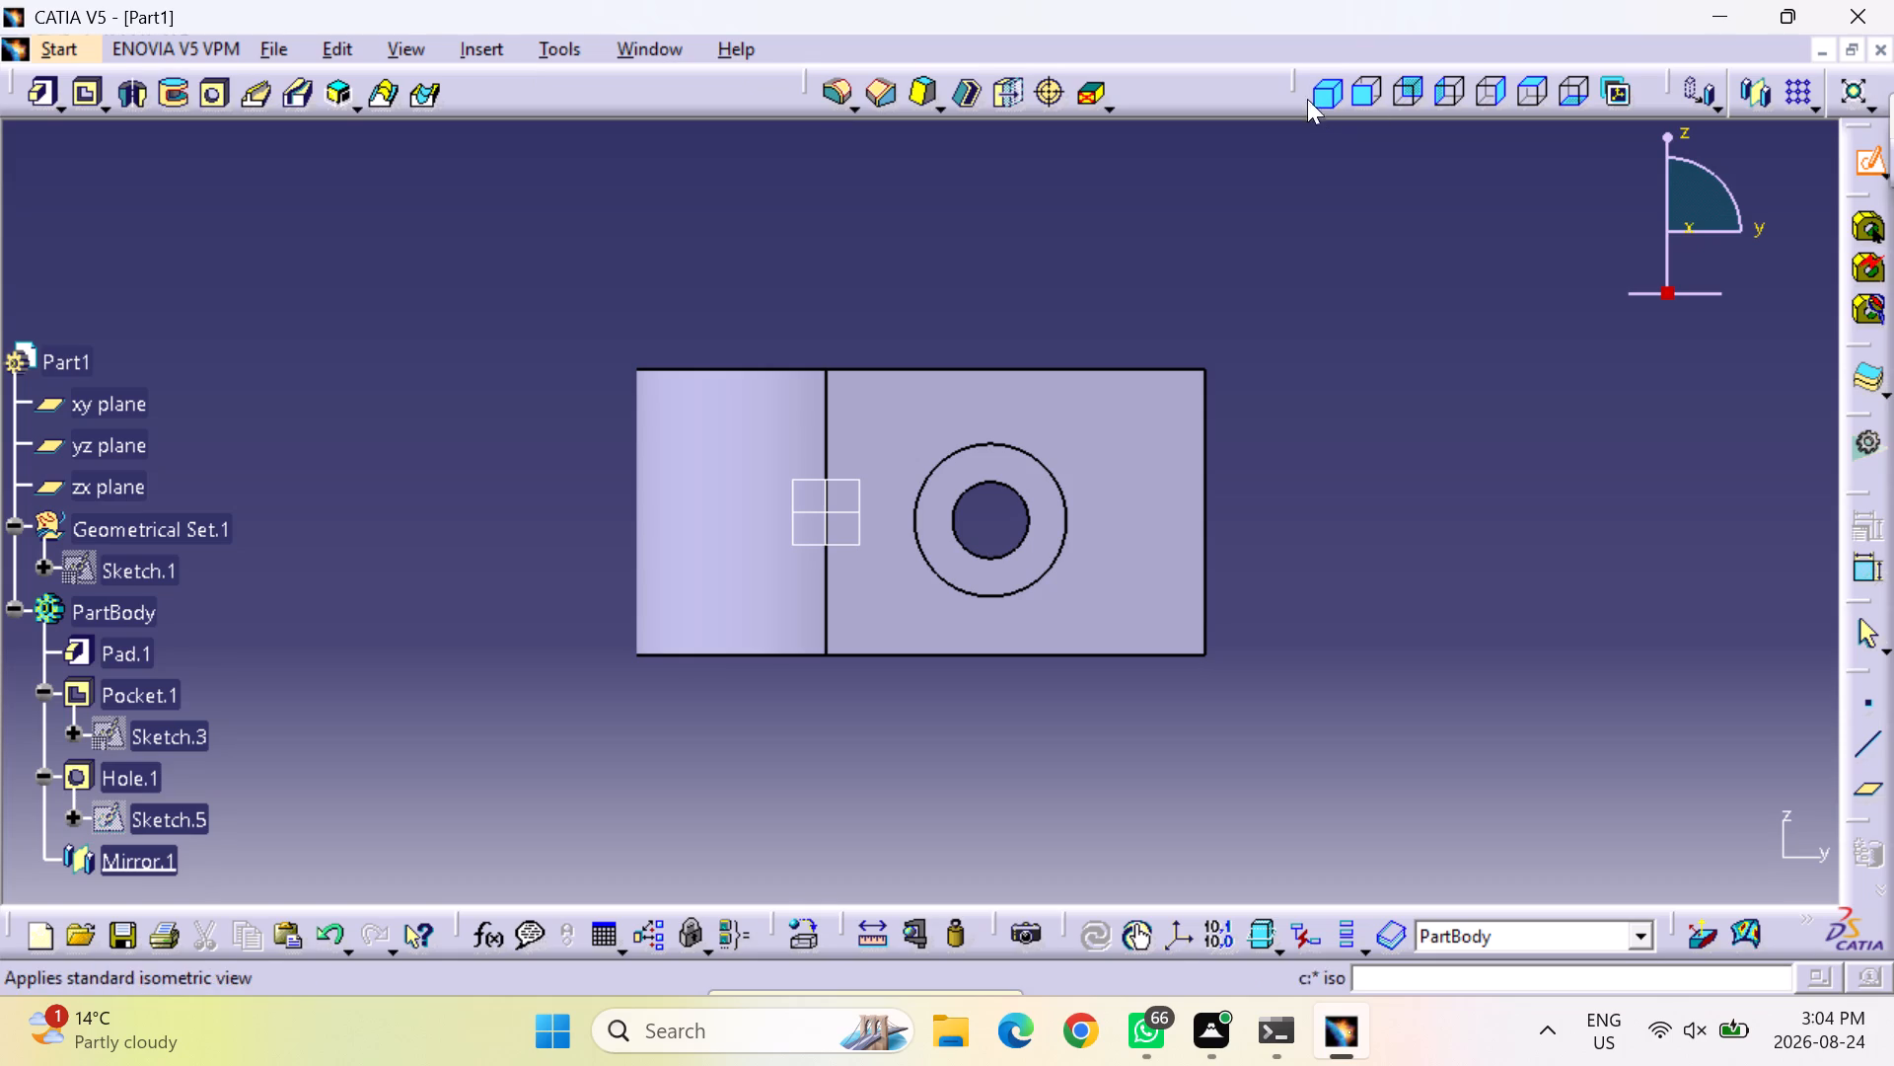
{"action": "left_click_drag", "start_coordinate": [1295, 81], "coordinate": [1215, 81]}
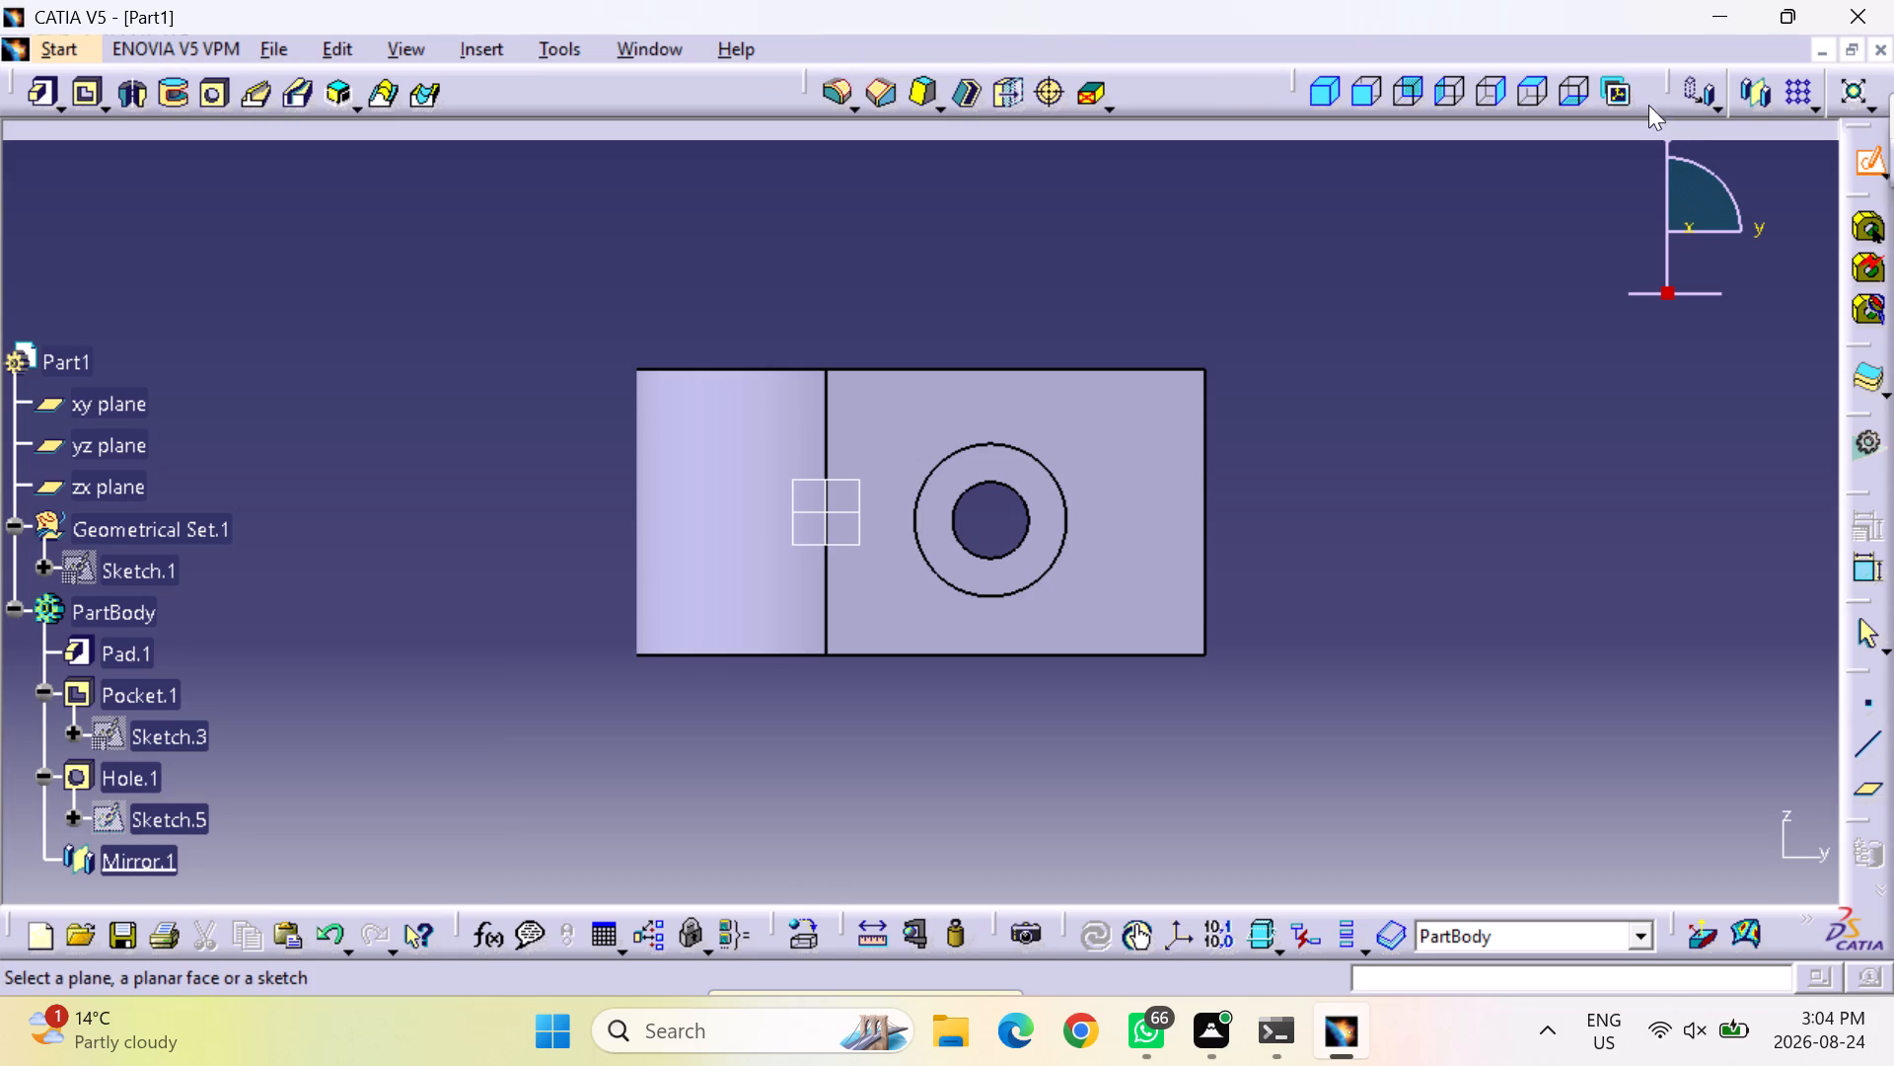
{"action": "left_click_drag", "start_coordinate": [1668, 87], "coordinate": [1562, 88]}
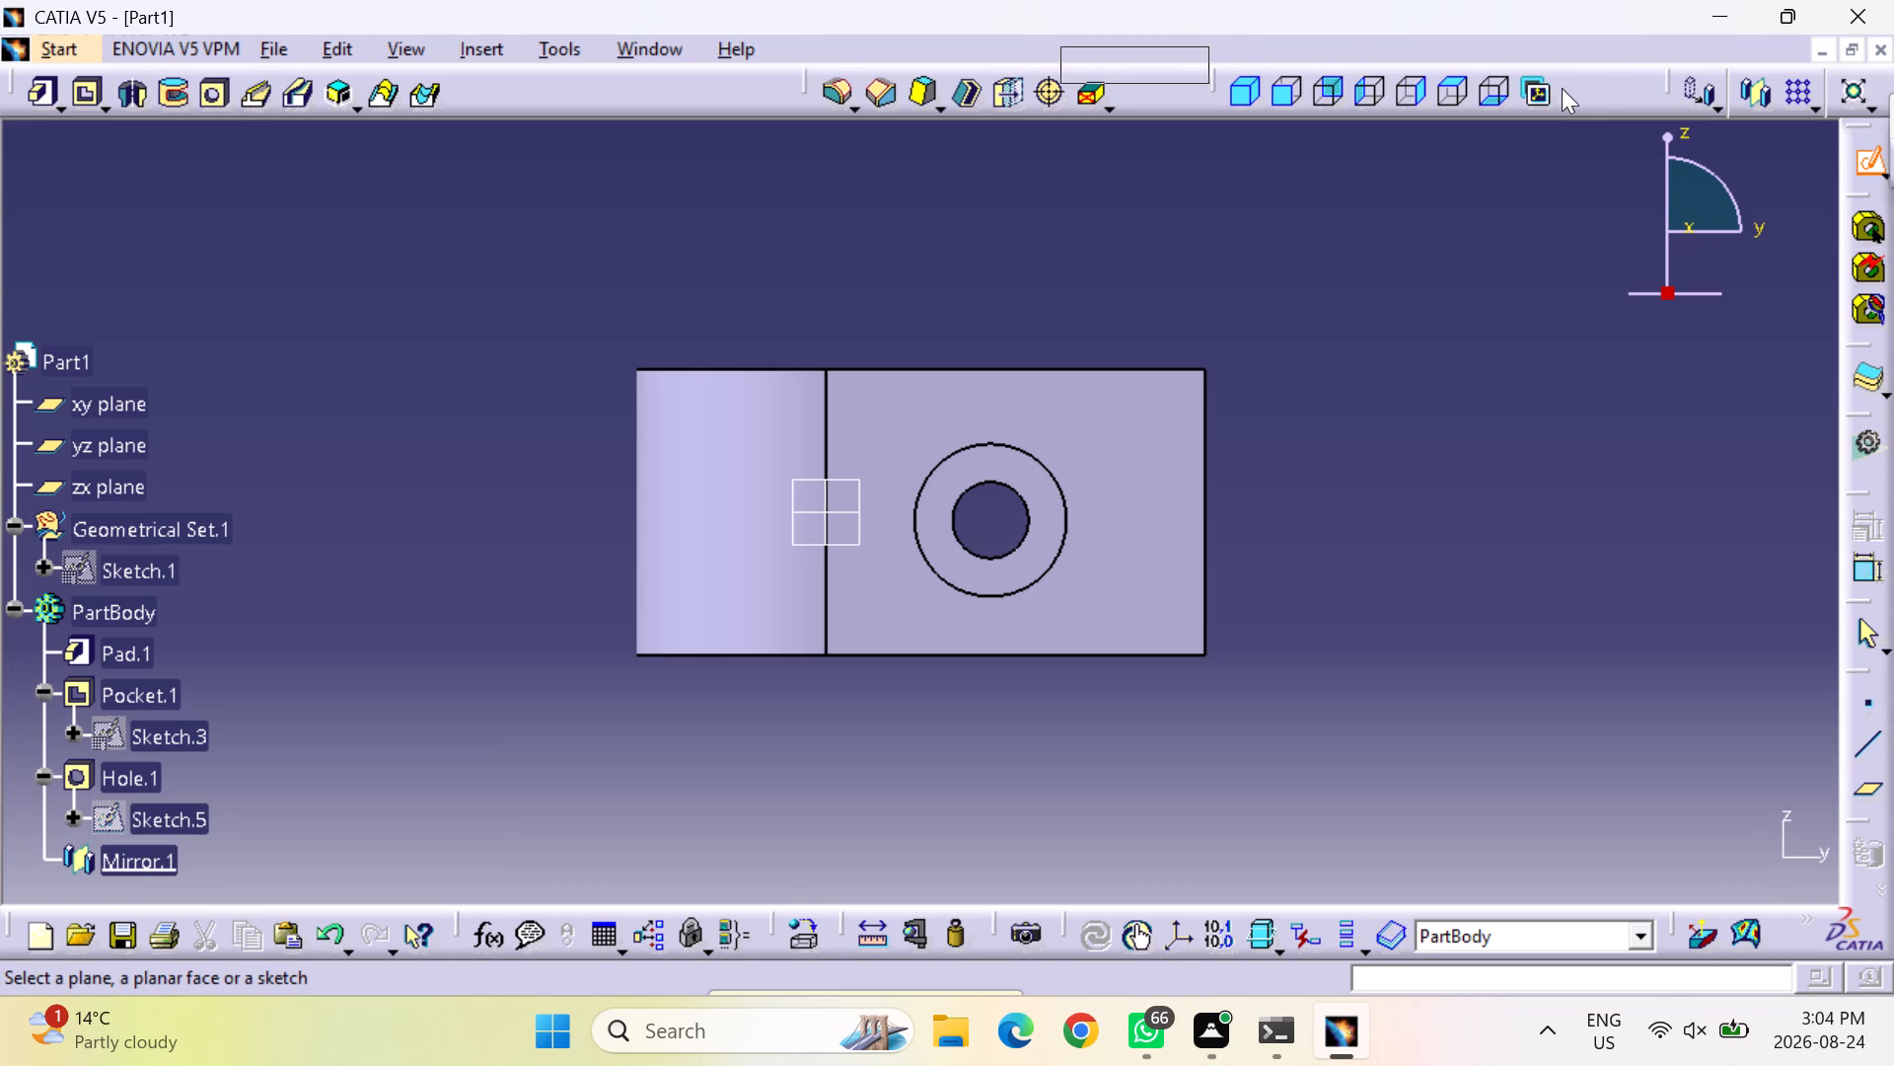
{"action": "left_click_drag", "start_coordinate": [1562, 88], "coordinate": [1560, 88]}
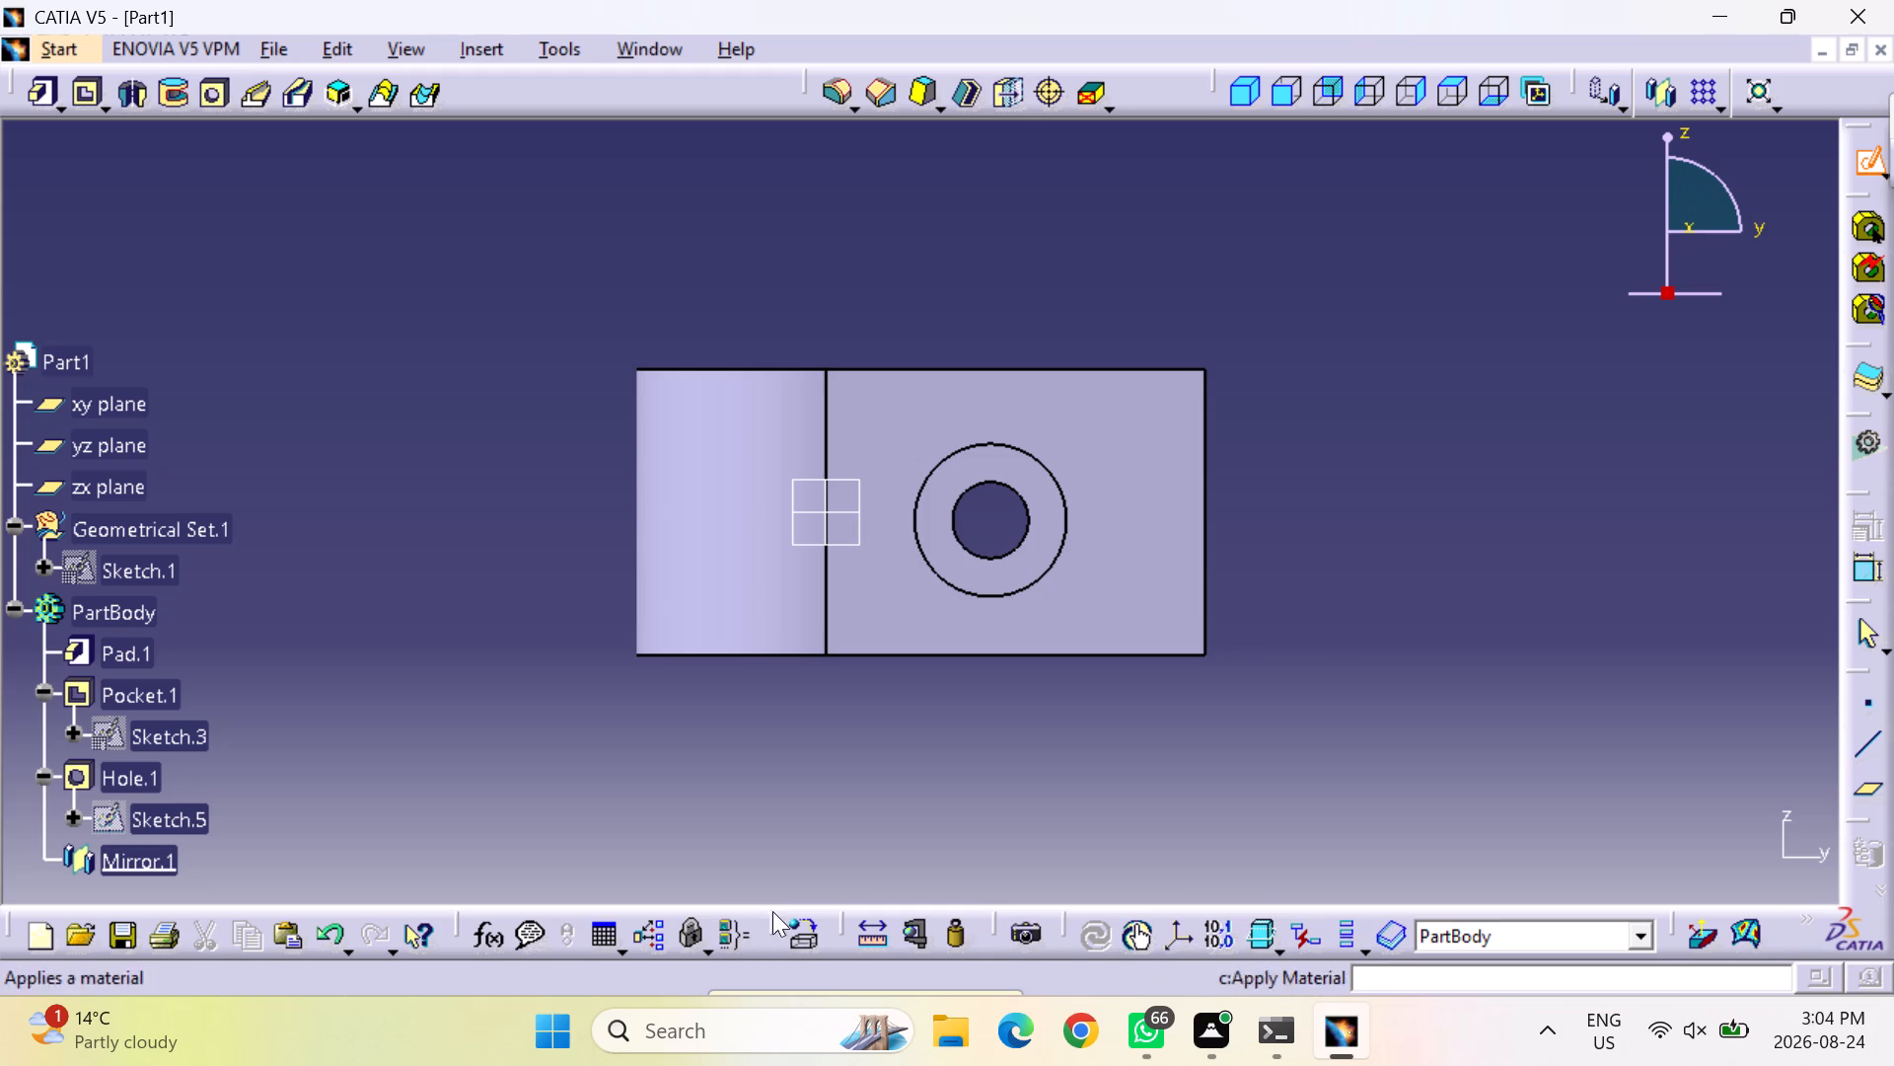
Undock the Knowledge toolbar and dock it in a second row beneath the lower toolbar row.
{"action": "left_click_drag", "start_coordinate": [454, 918], "coordinate": [471, 775]}
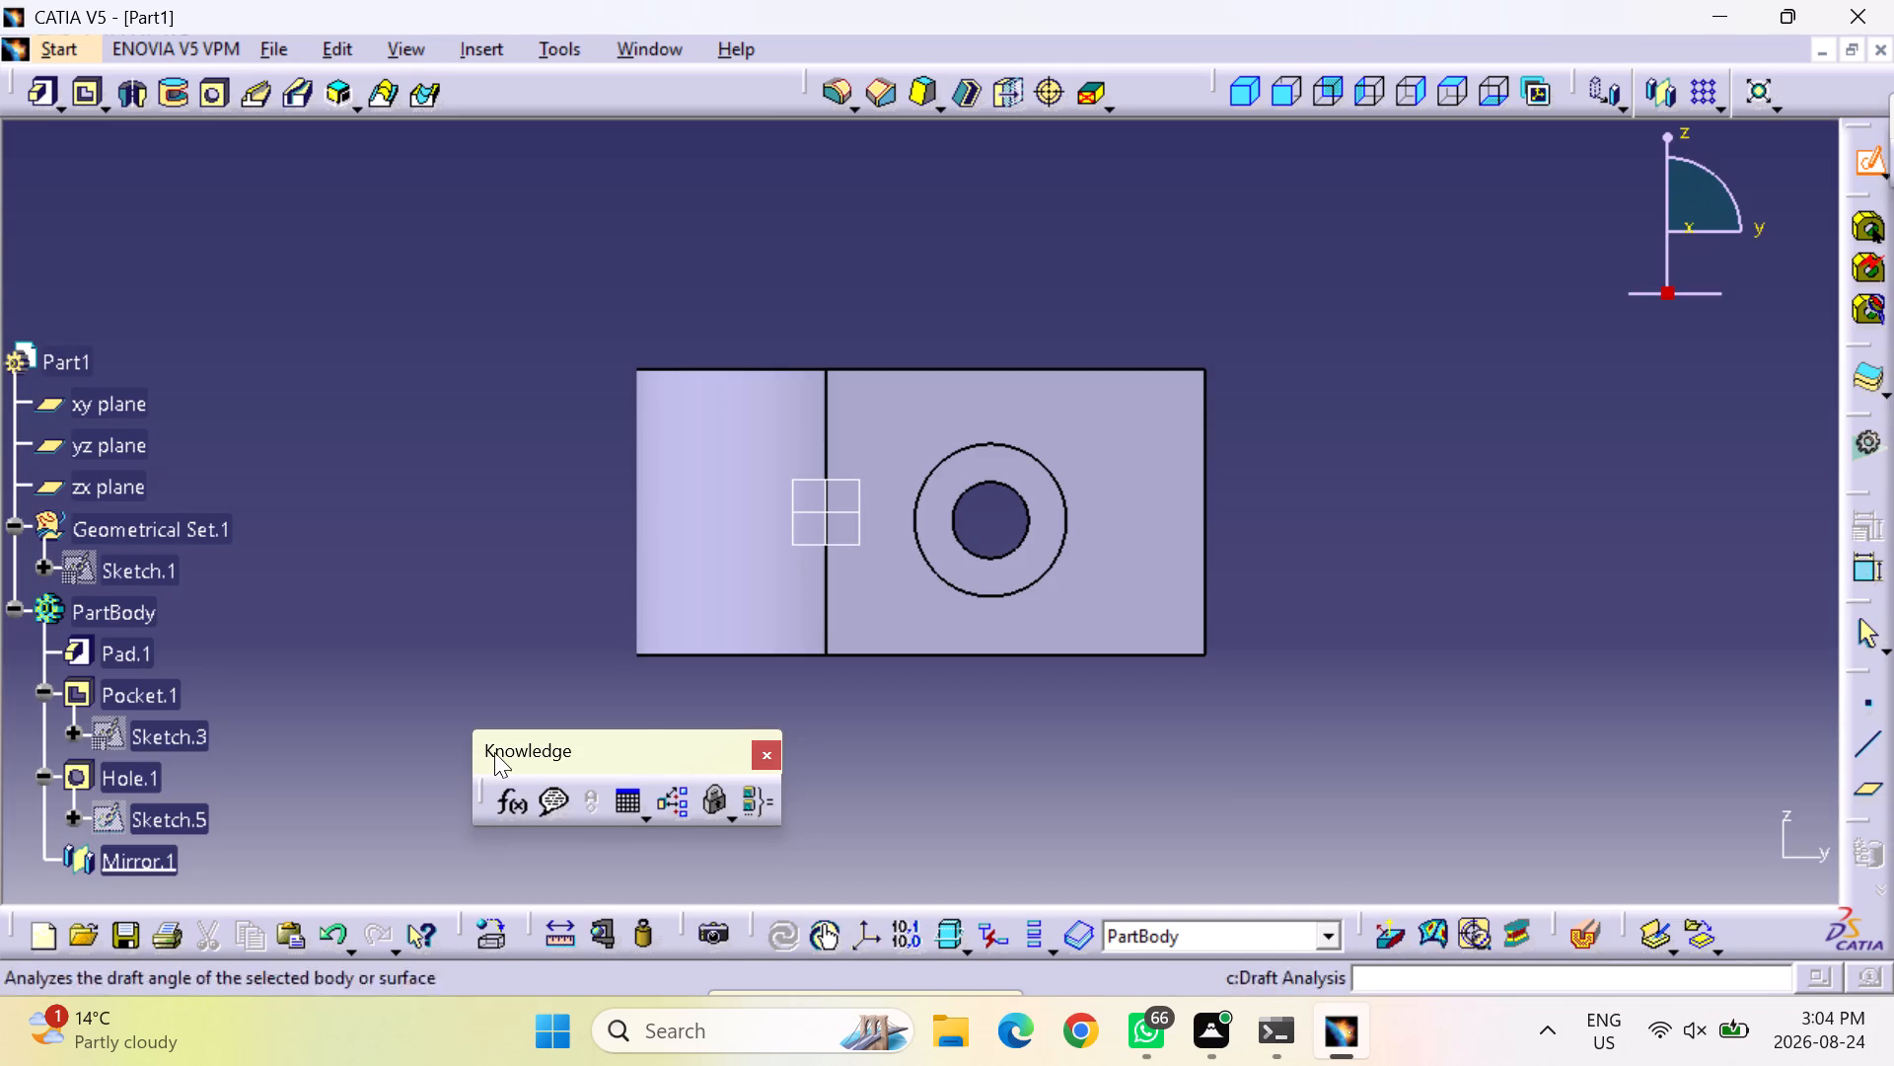
{"action": "left_click_drag", "start_coordinate": [494, 752], "coordinate": [449, 945]}
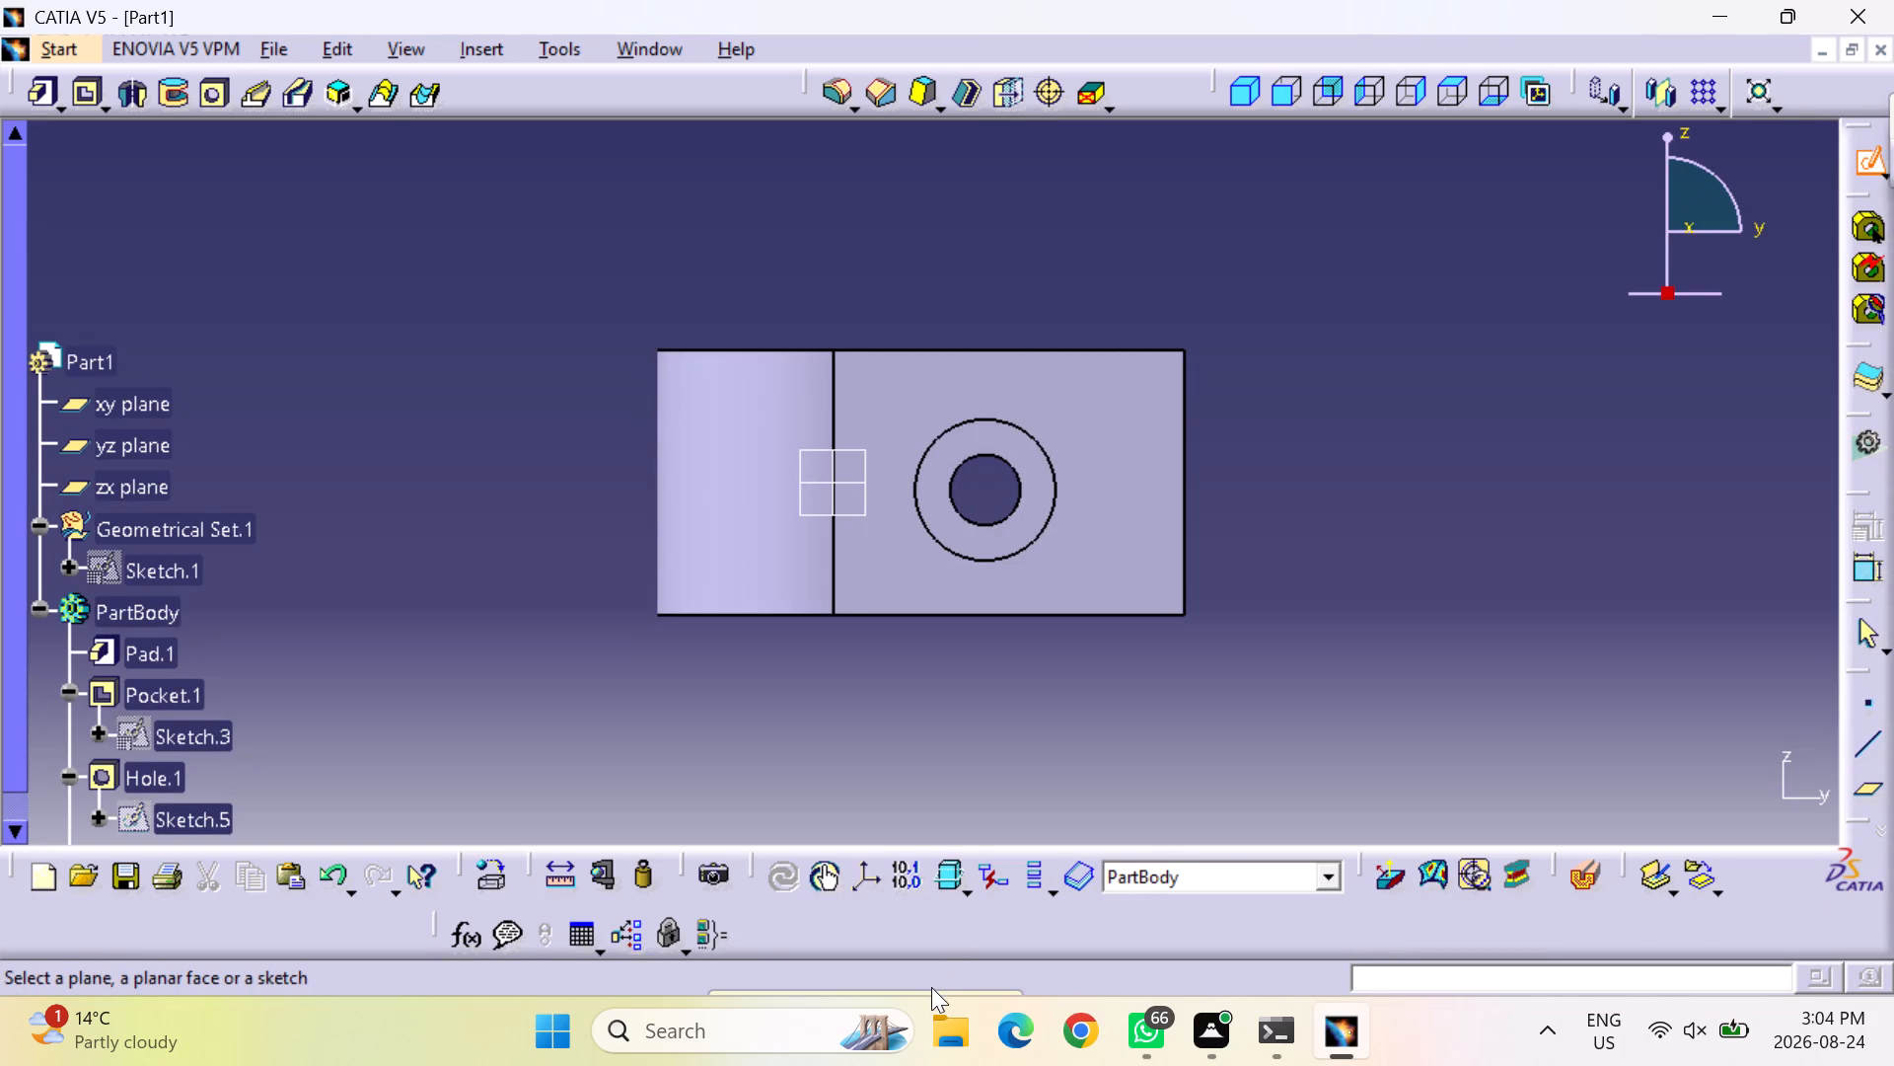
Retrieve the View mode toolbar from the window's lower edge and dock it beside the Knowledge toolbar.
{"action": "left_click_drag", "start_coordinate": [931, 987], "coordinate": [920, 833]}
{"action": "left_click_drag", "start_coordinate": [919, 988], "coordinate": [915, 908]}
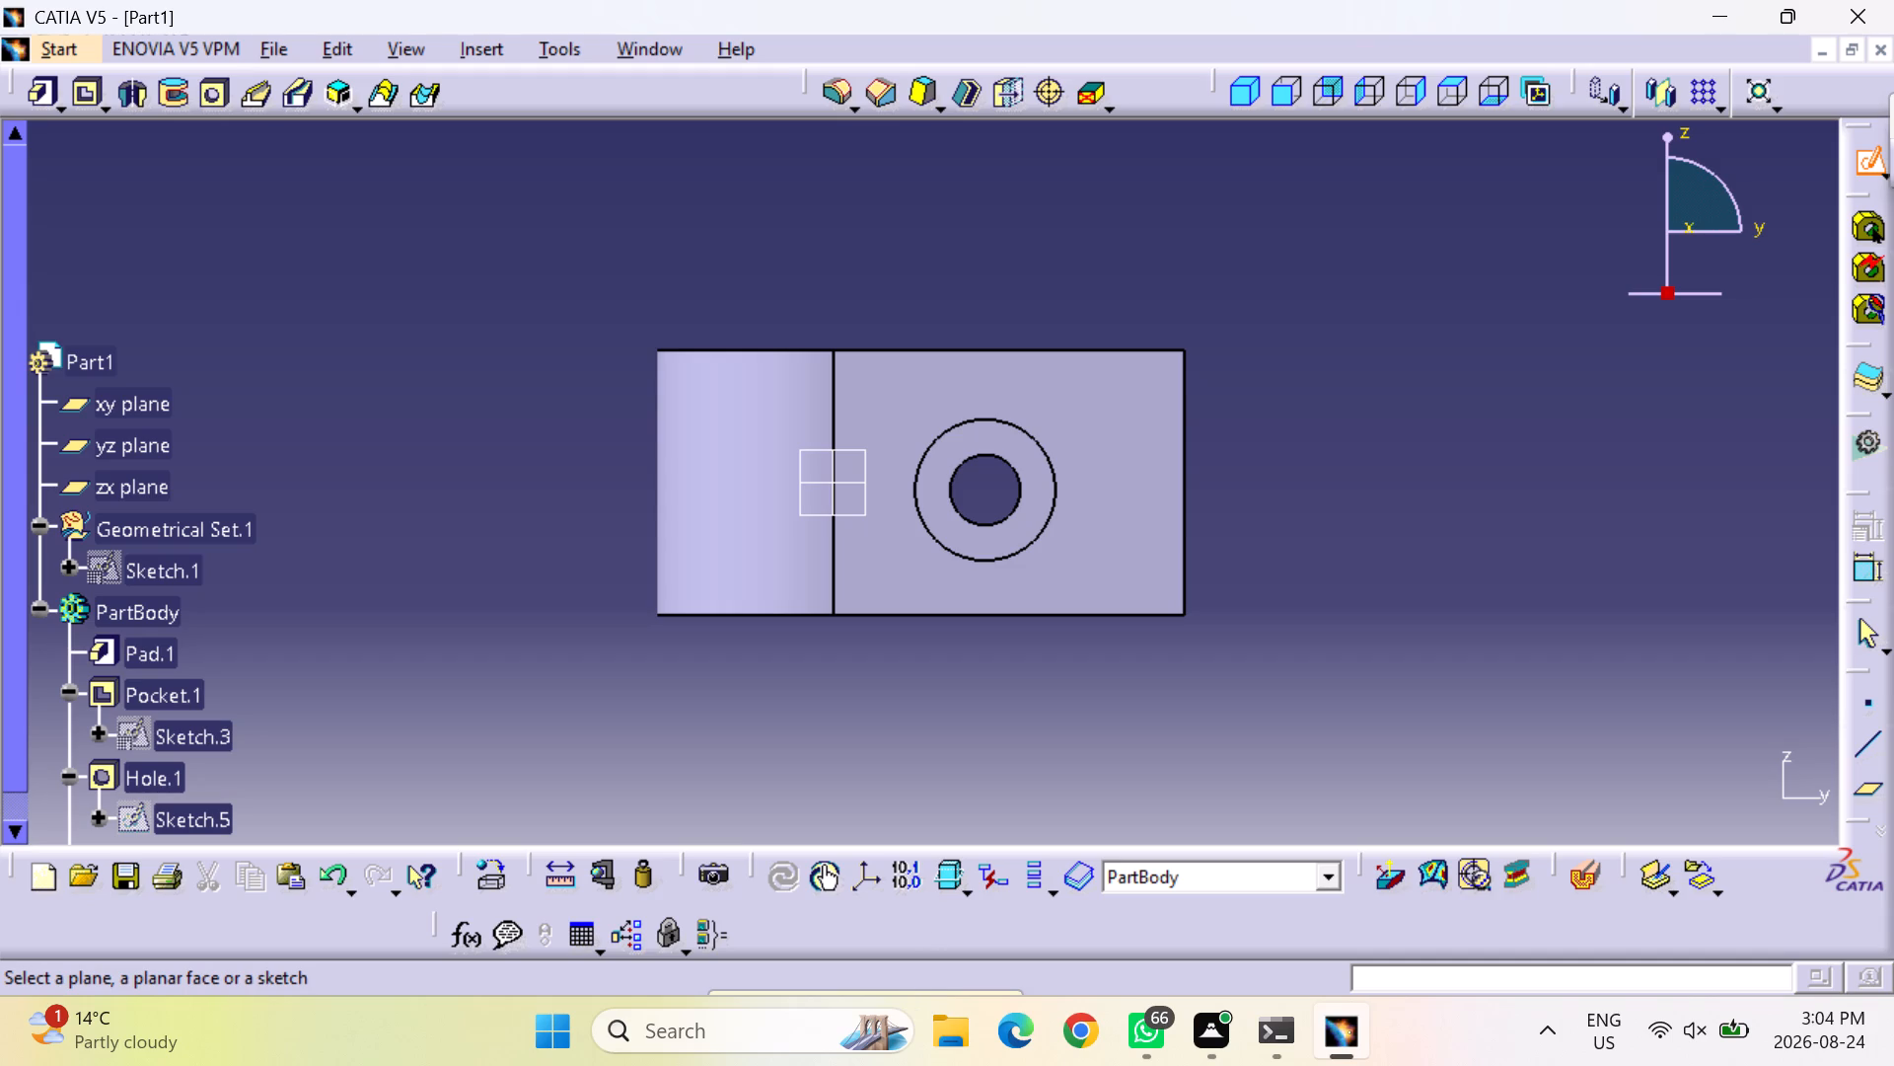
{"action": "double_click", "coordinate": [904, 743]}
{"action": "left_click", "coordinate": [833, 986]}
{"action": "left_click_drag", "start_coordinate": [844, 990], "coordinate": [845, 803]}
{"action": "left_click_drag", "start_coordinate": [842, 830], "coordinate": [782, 880]}
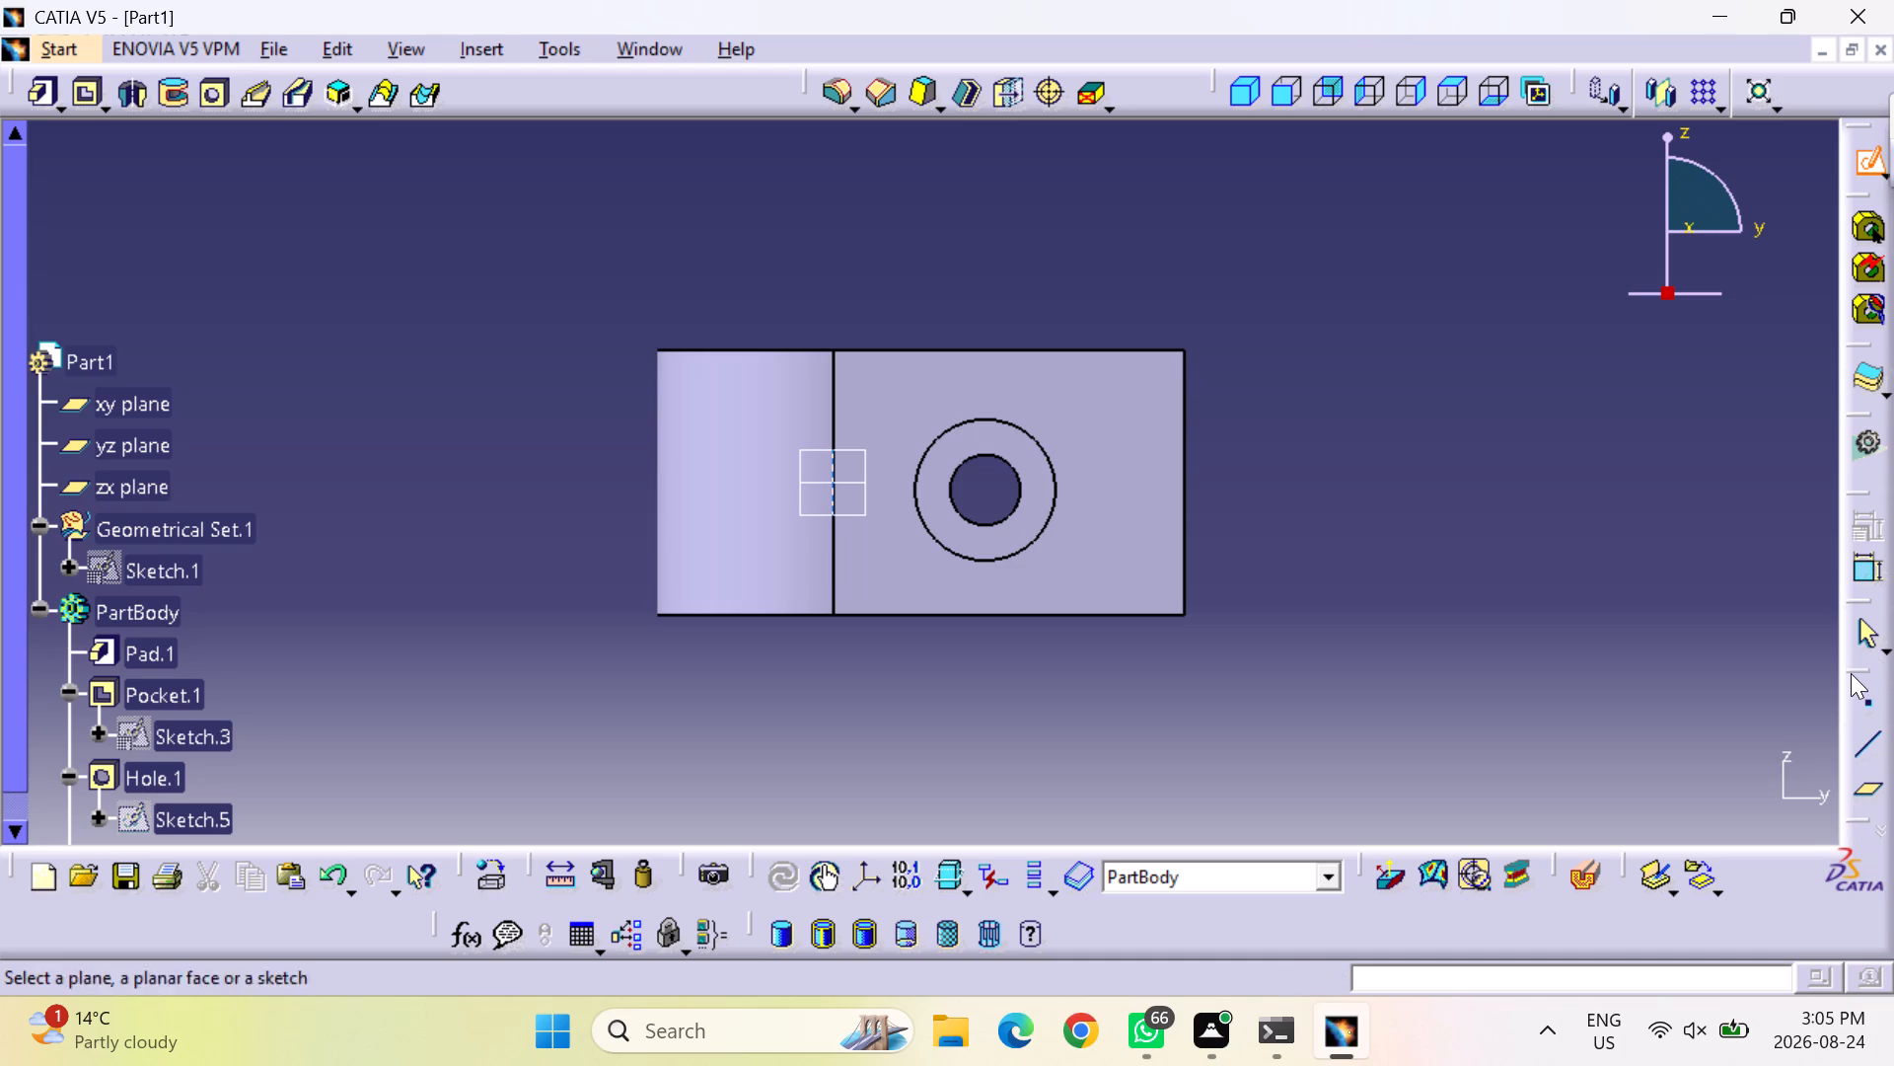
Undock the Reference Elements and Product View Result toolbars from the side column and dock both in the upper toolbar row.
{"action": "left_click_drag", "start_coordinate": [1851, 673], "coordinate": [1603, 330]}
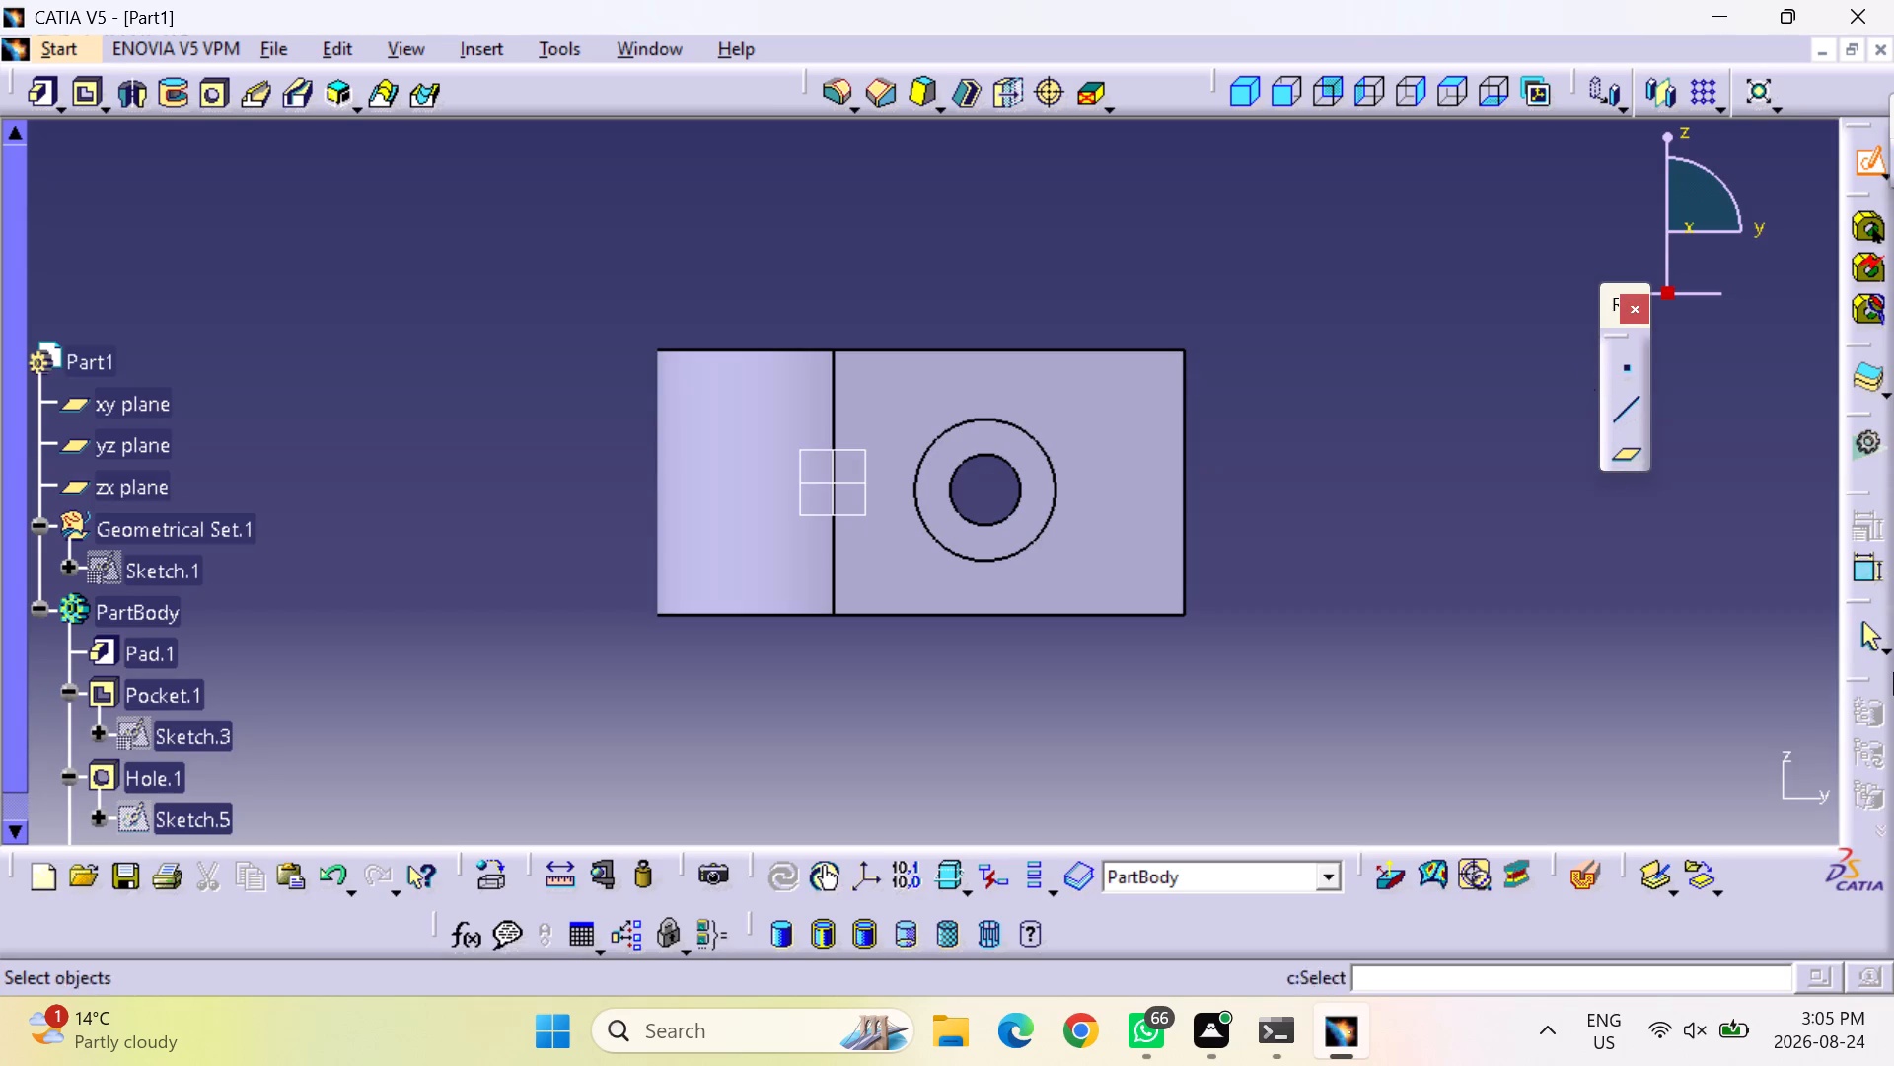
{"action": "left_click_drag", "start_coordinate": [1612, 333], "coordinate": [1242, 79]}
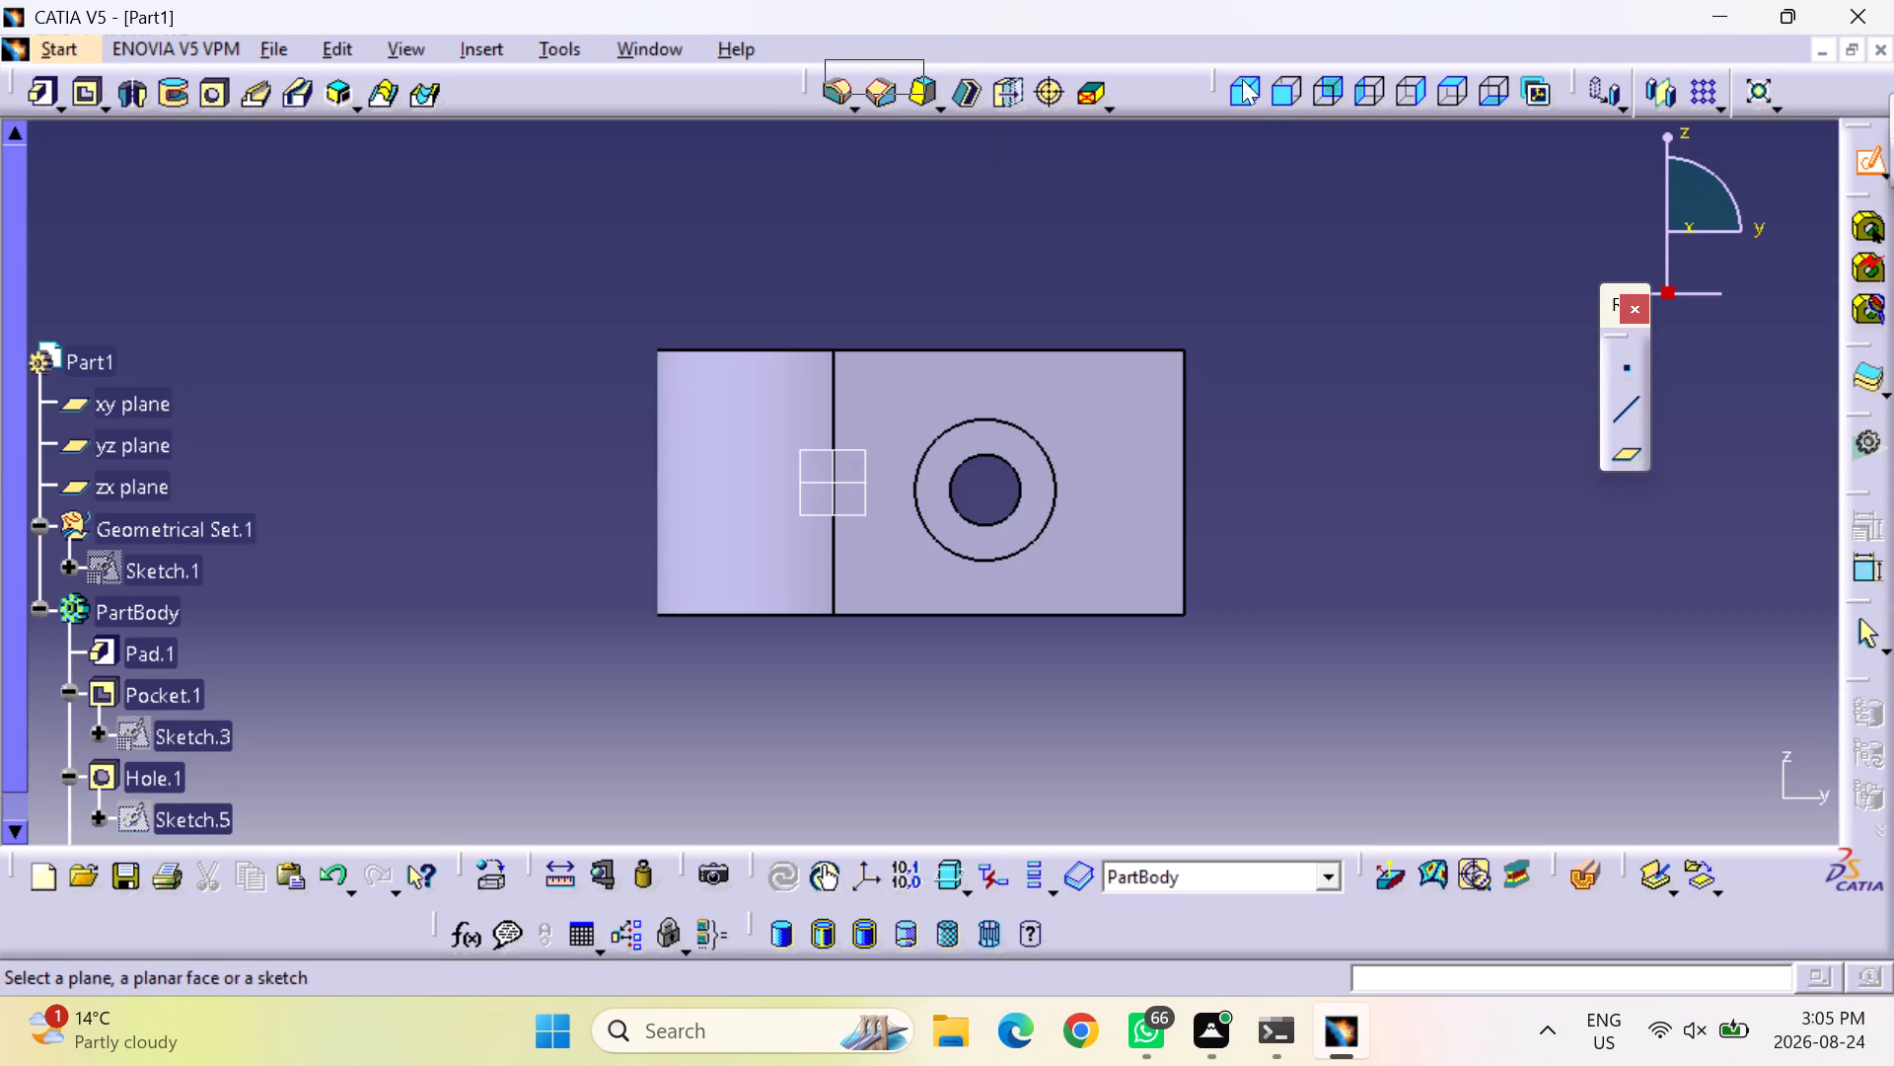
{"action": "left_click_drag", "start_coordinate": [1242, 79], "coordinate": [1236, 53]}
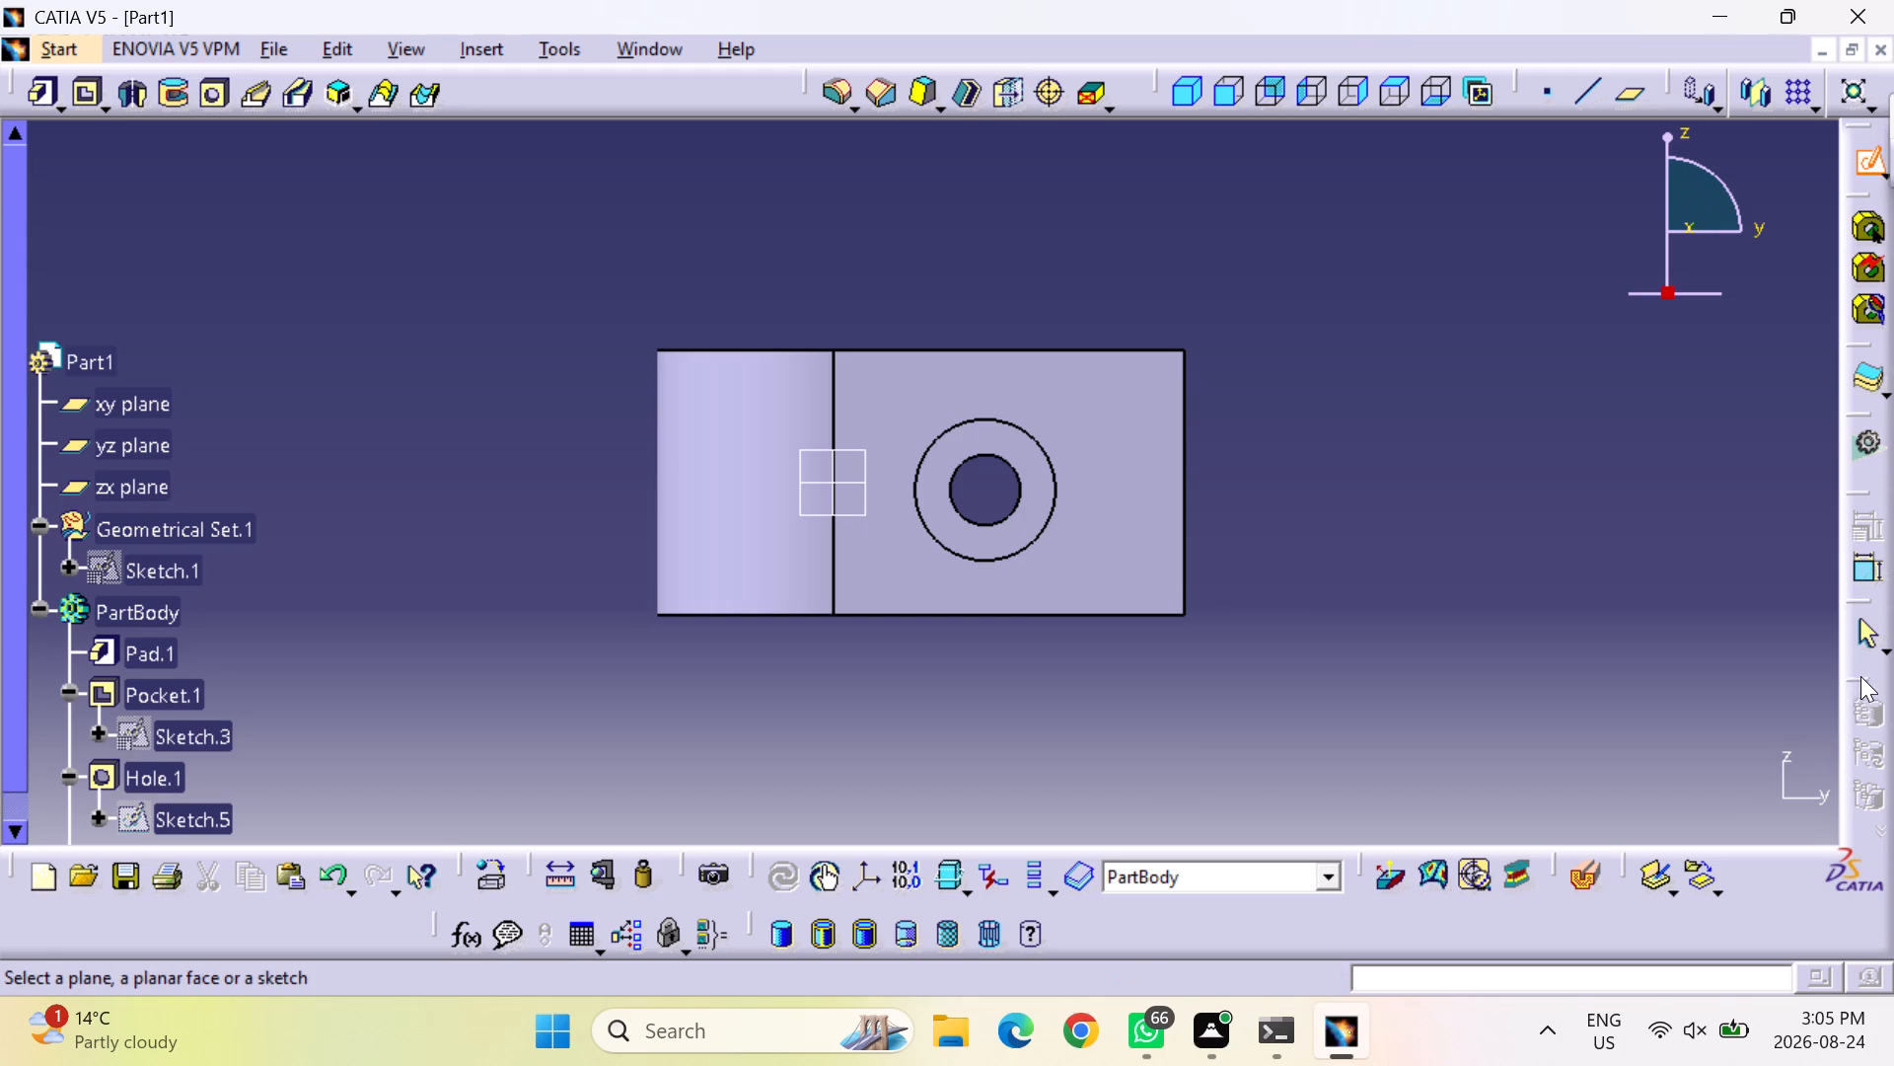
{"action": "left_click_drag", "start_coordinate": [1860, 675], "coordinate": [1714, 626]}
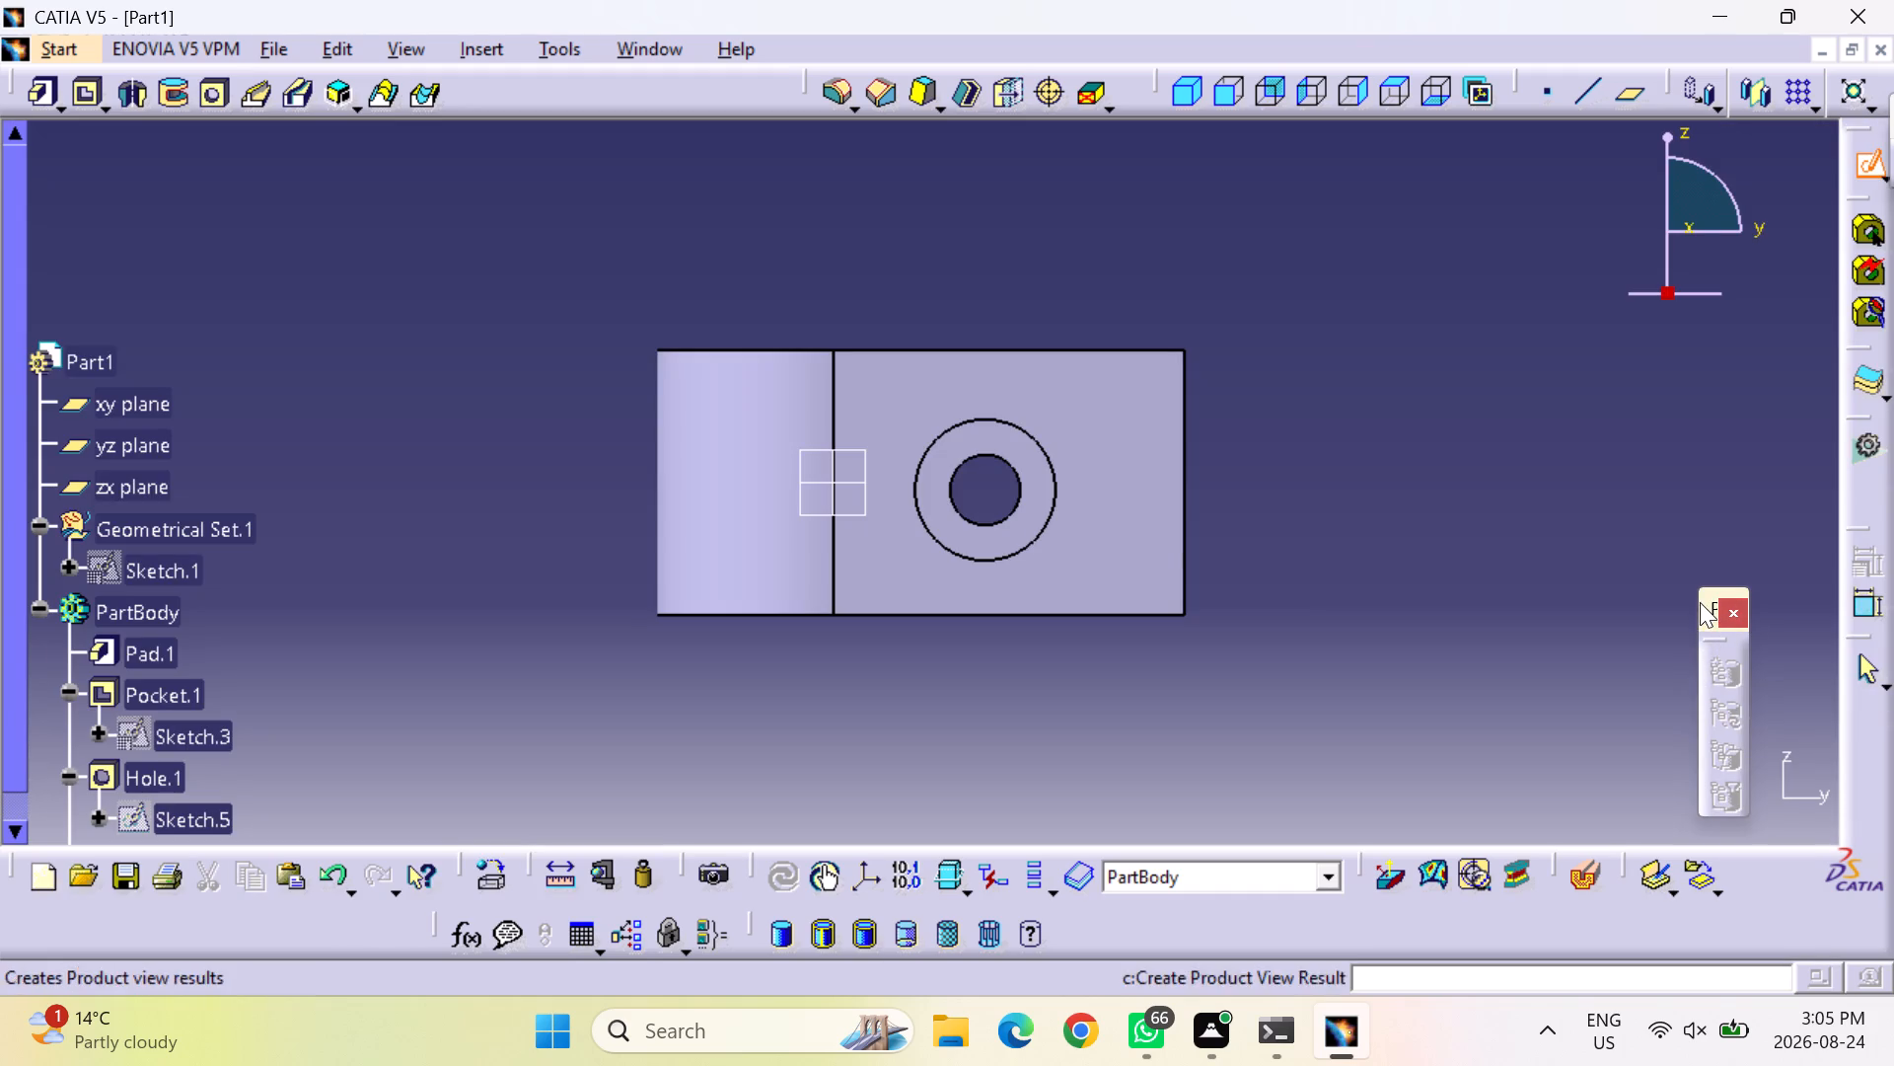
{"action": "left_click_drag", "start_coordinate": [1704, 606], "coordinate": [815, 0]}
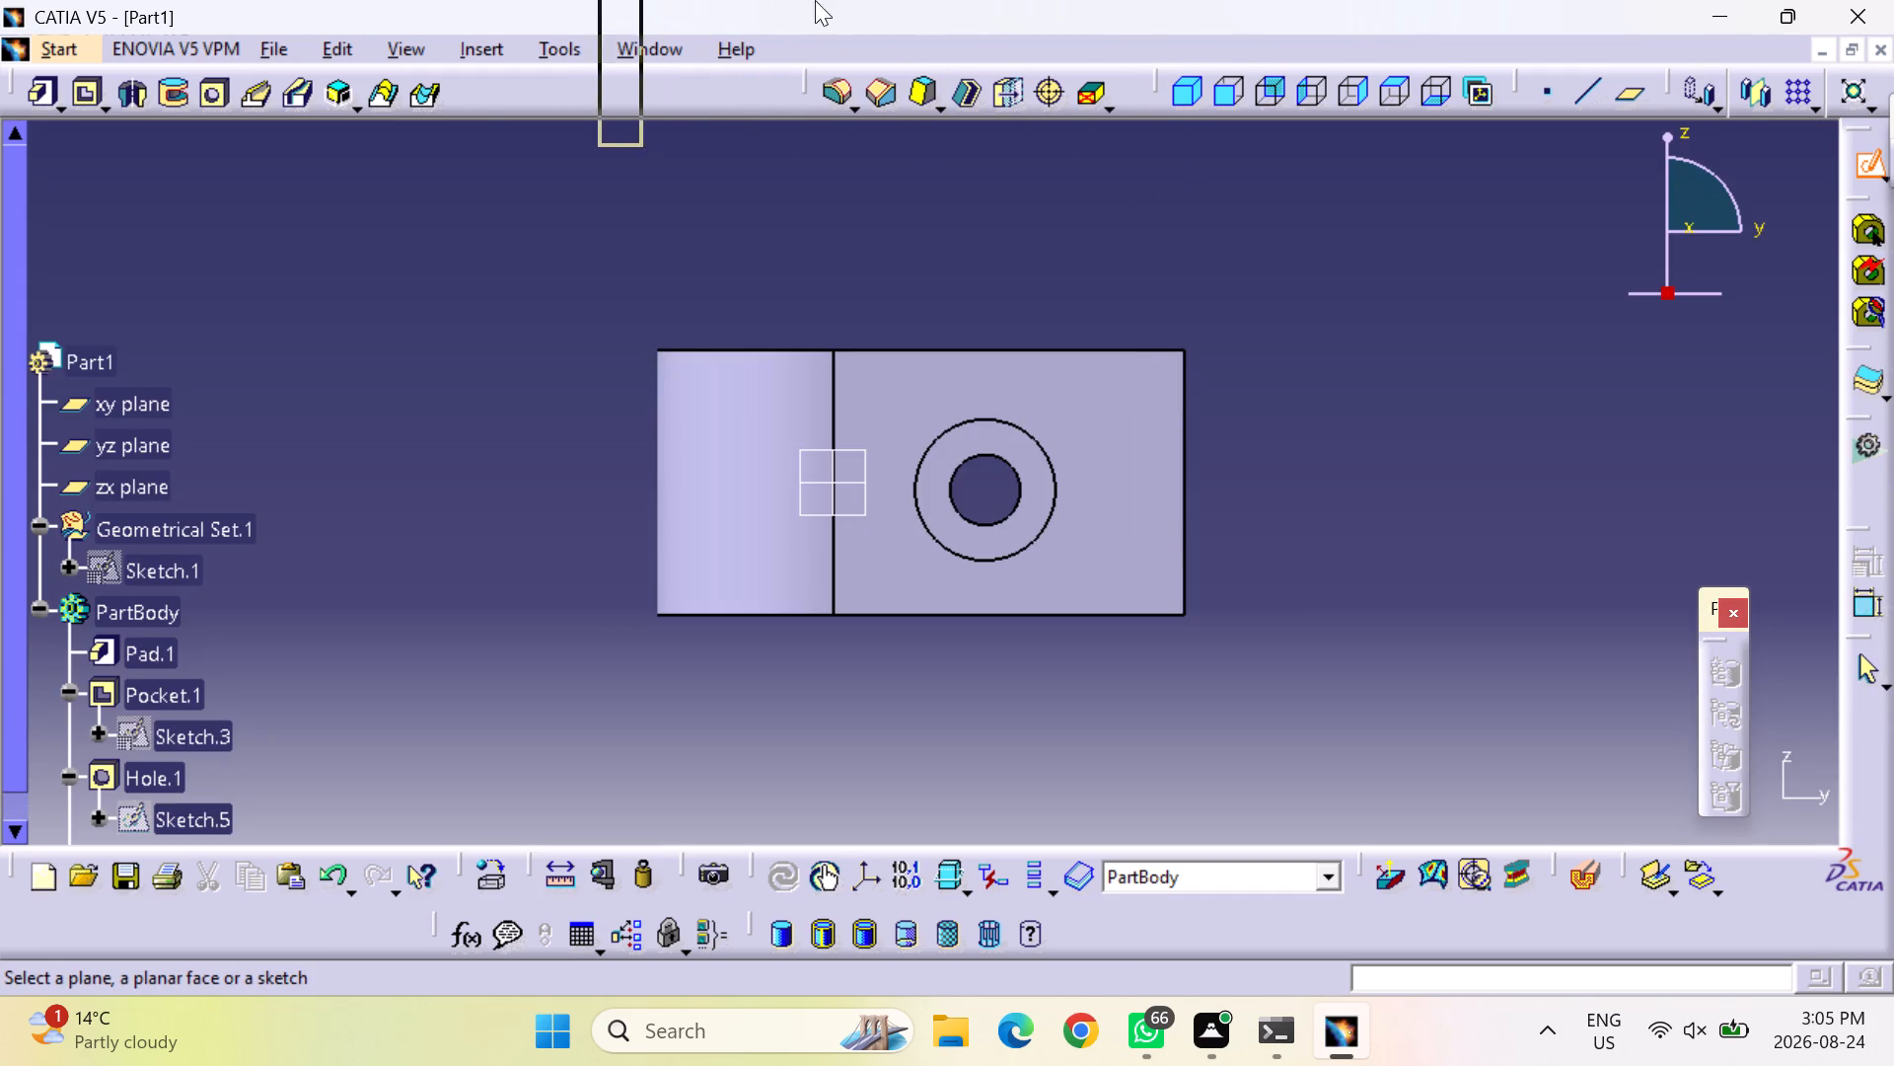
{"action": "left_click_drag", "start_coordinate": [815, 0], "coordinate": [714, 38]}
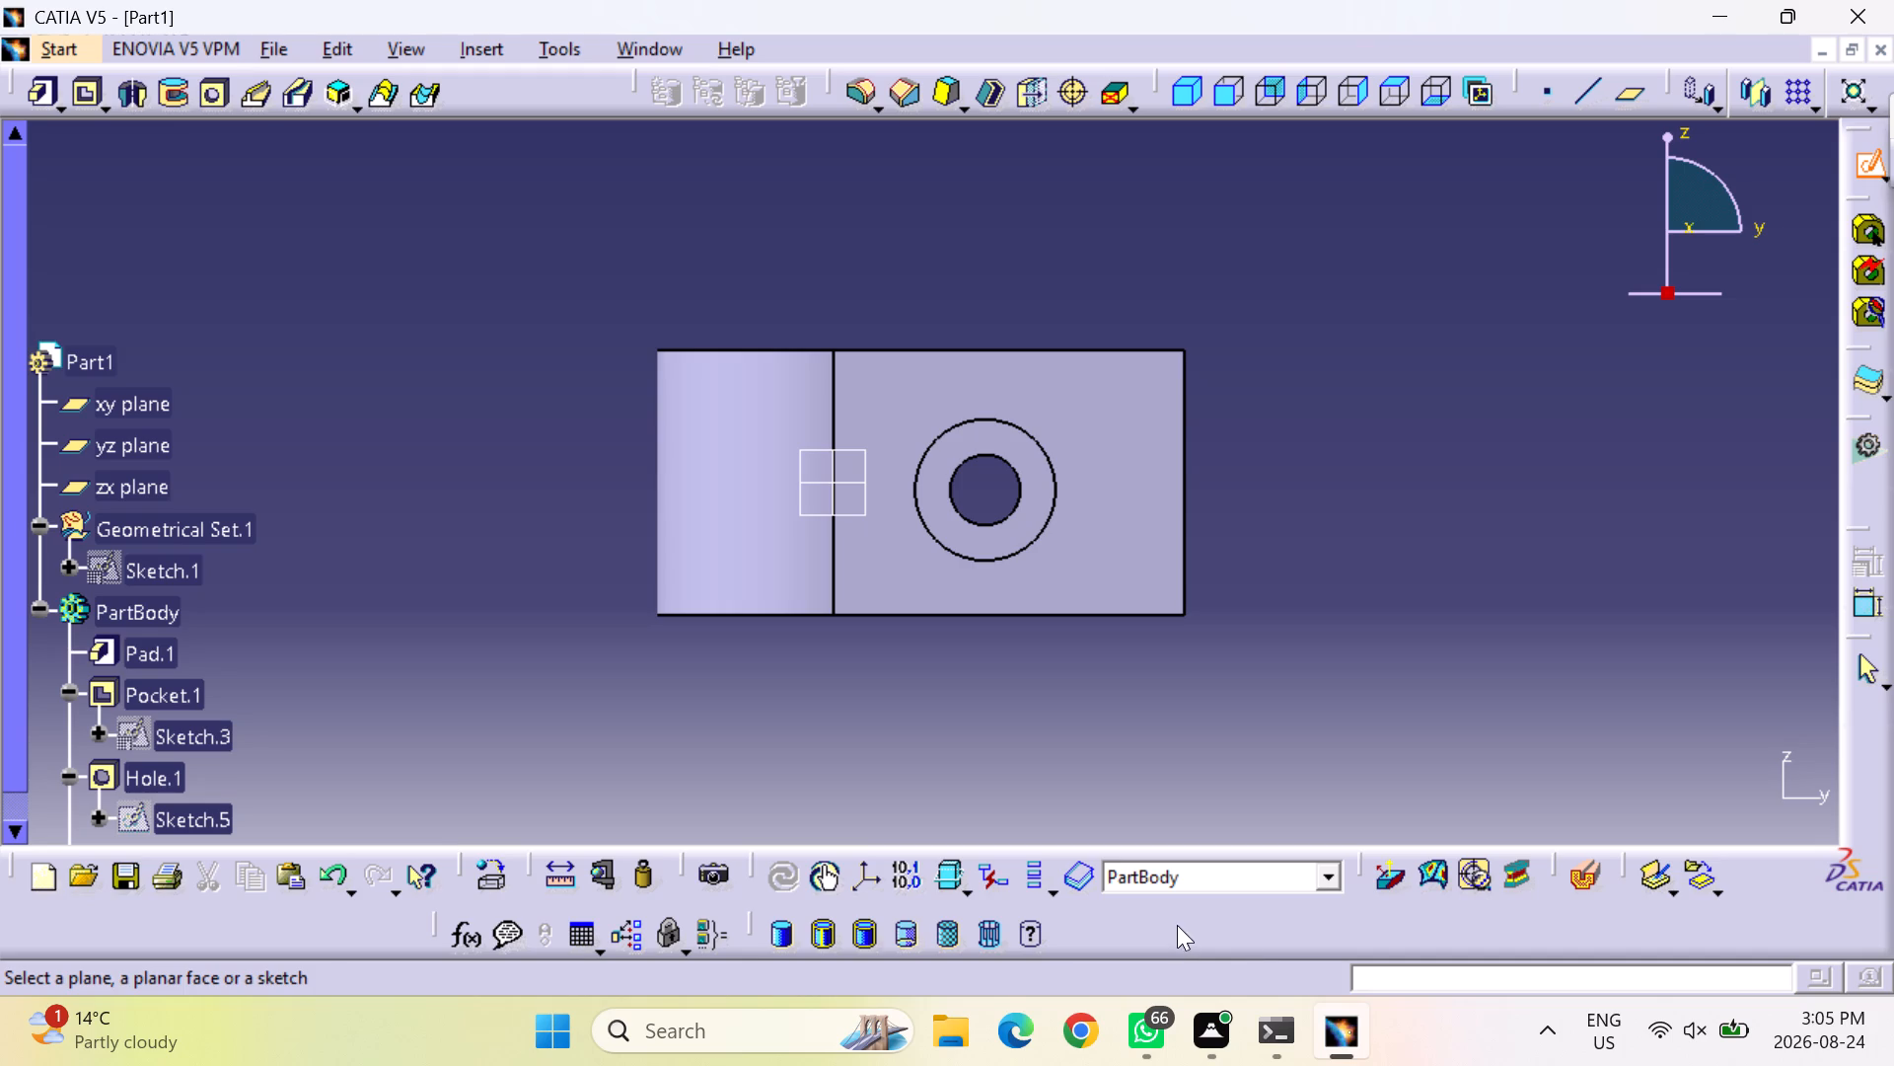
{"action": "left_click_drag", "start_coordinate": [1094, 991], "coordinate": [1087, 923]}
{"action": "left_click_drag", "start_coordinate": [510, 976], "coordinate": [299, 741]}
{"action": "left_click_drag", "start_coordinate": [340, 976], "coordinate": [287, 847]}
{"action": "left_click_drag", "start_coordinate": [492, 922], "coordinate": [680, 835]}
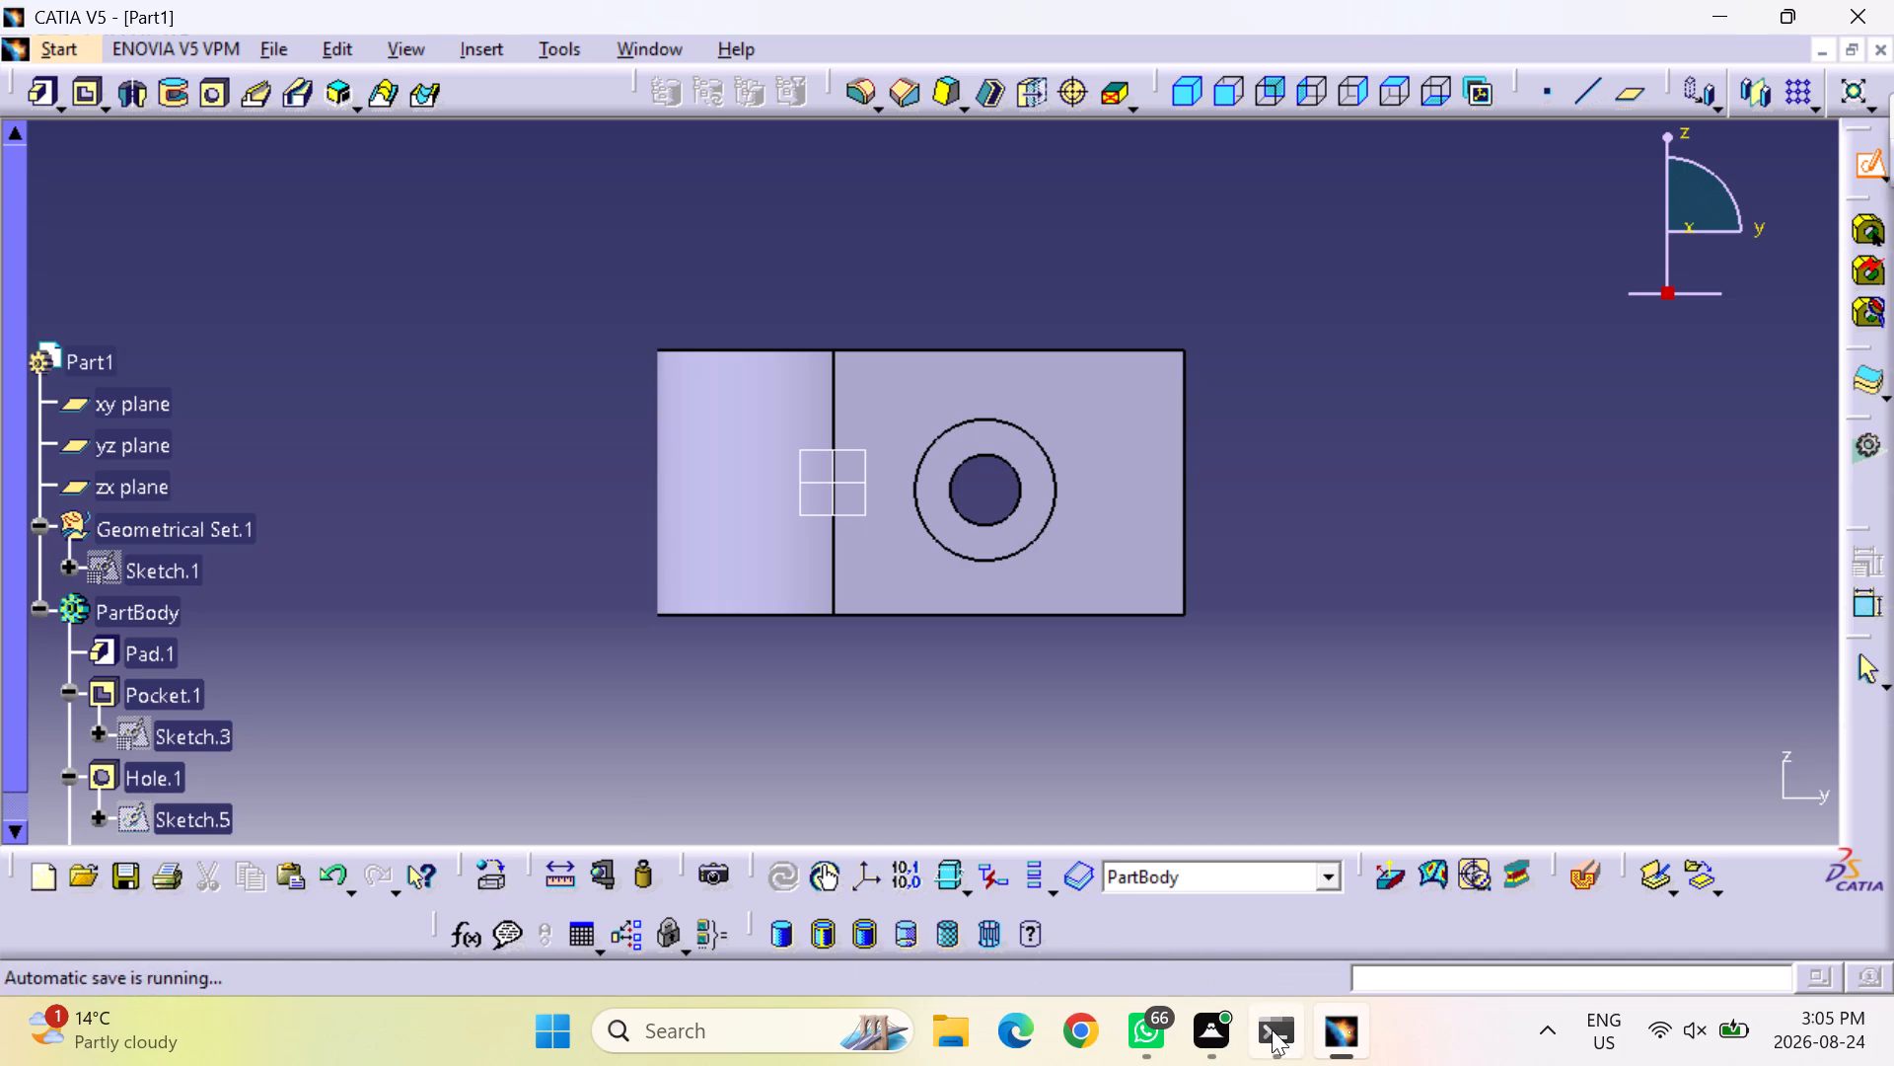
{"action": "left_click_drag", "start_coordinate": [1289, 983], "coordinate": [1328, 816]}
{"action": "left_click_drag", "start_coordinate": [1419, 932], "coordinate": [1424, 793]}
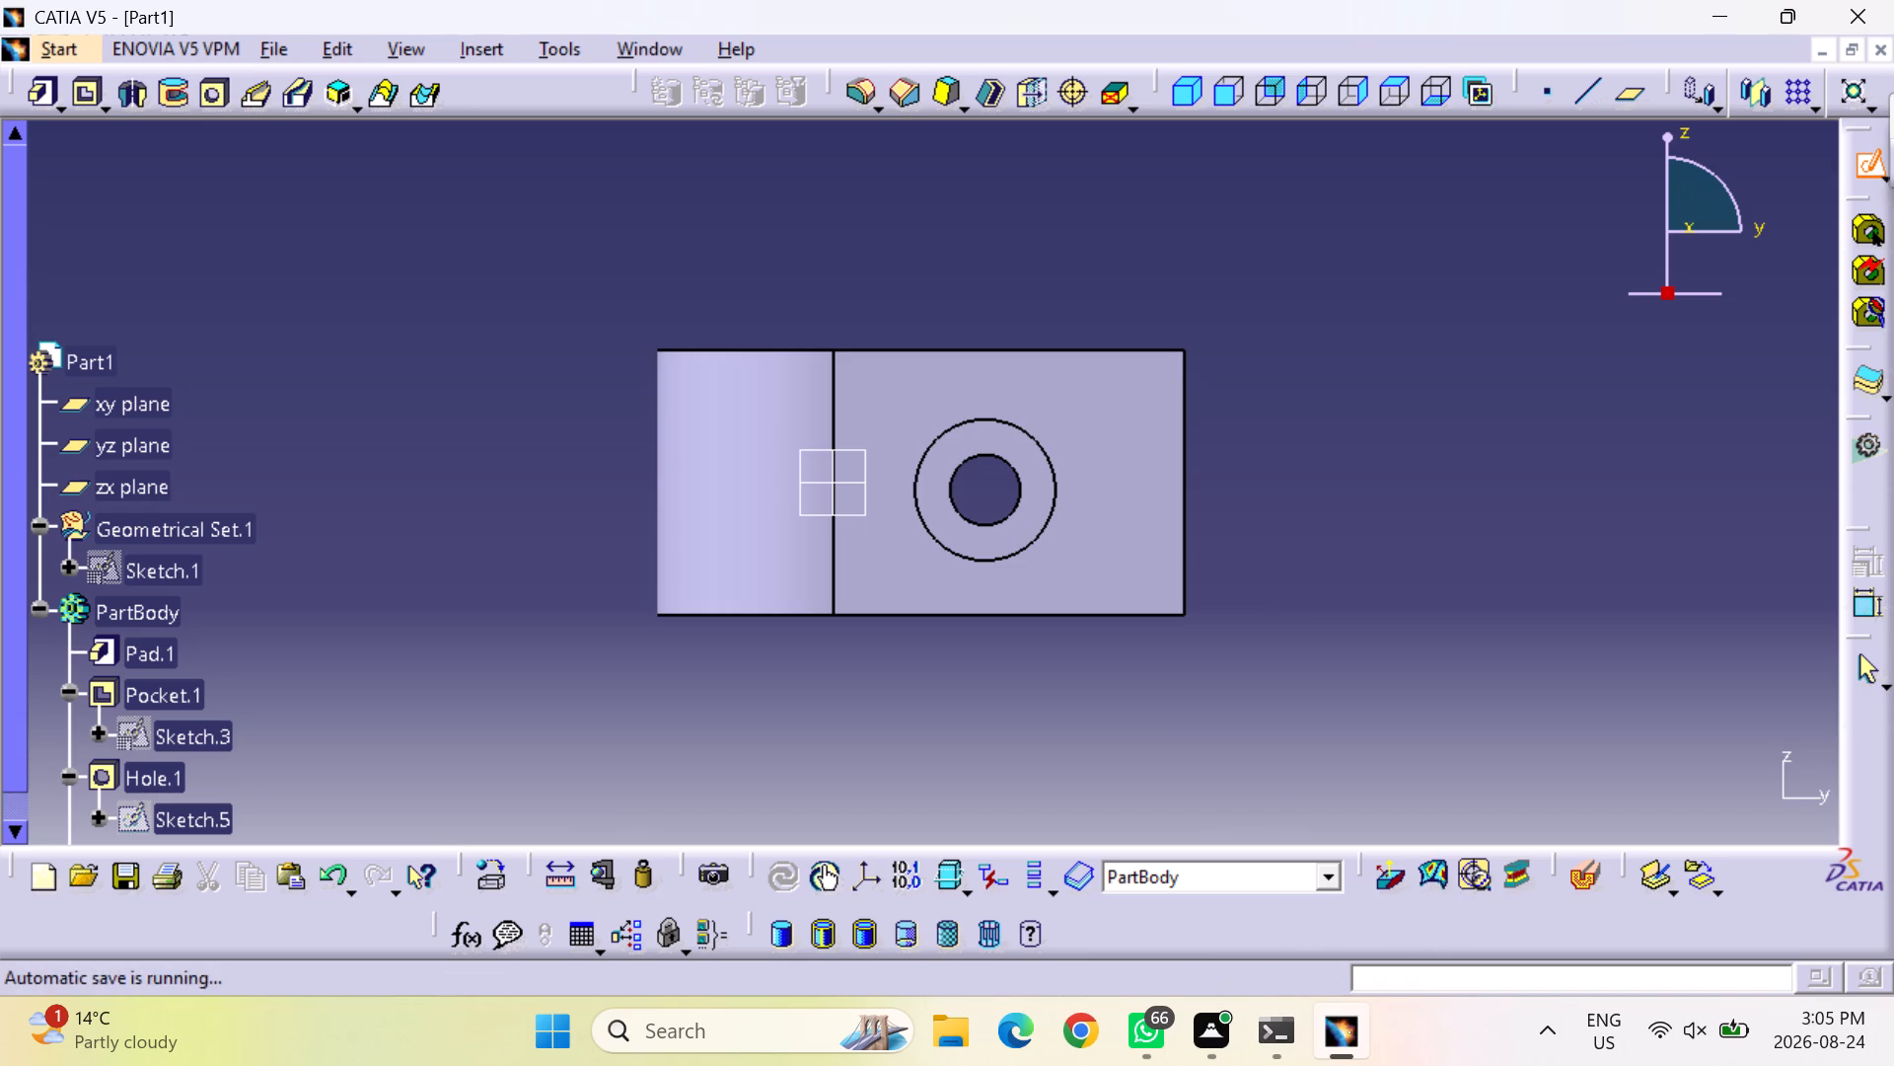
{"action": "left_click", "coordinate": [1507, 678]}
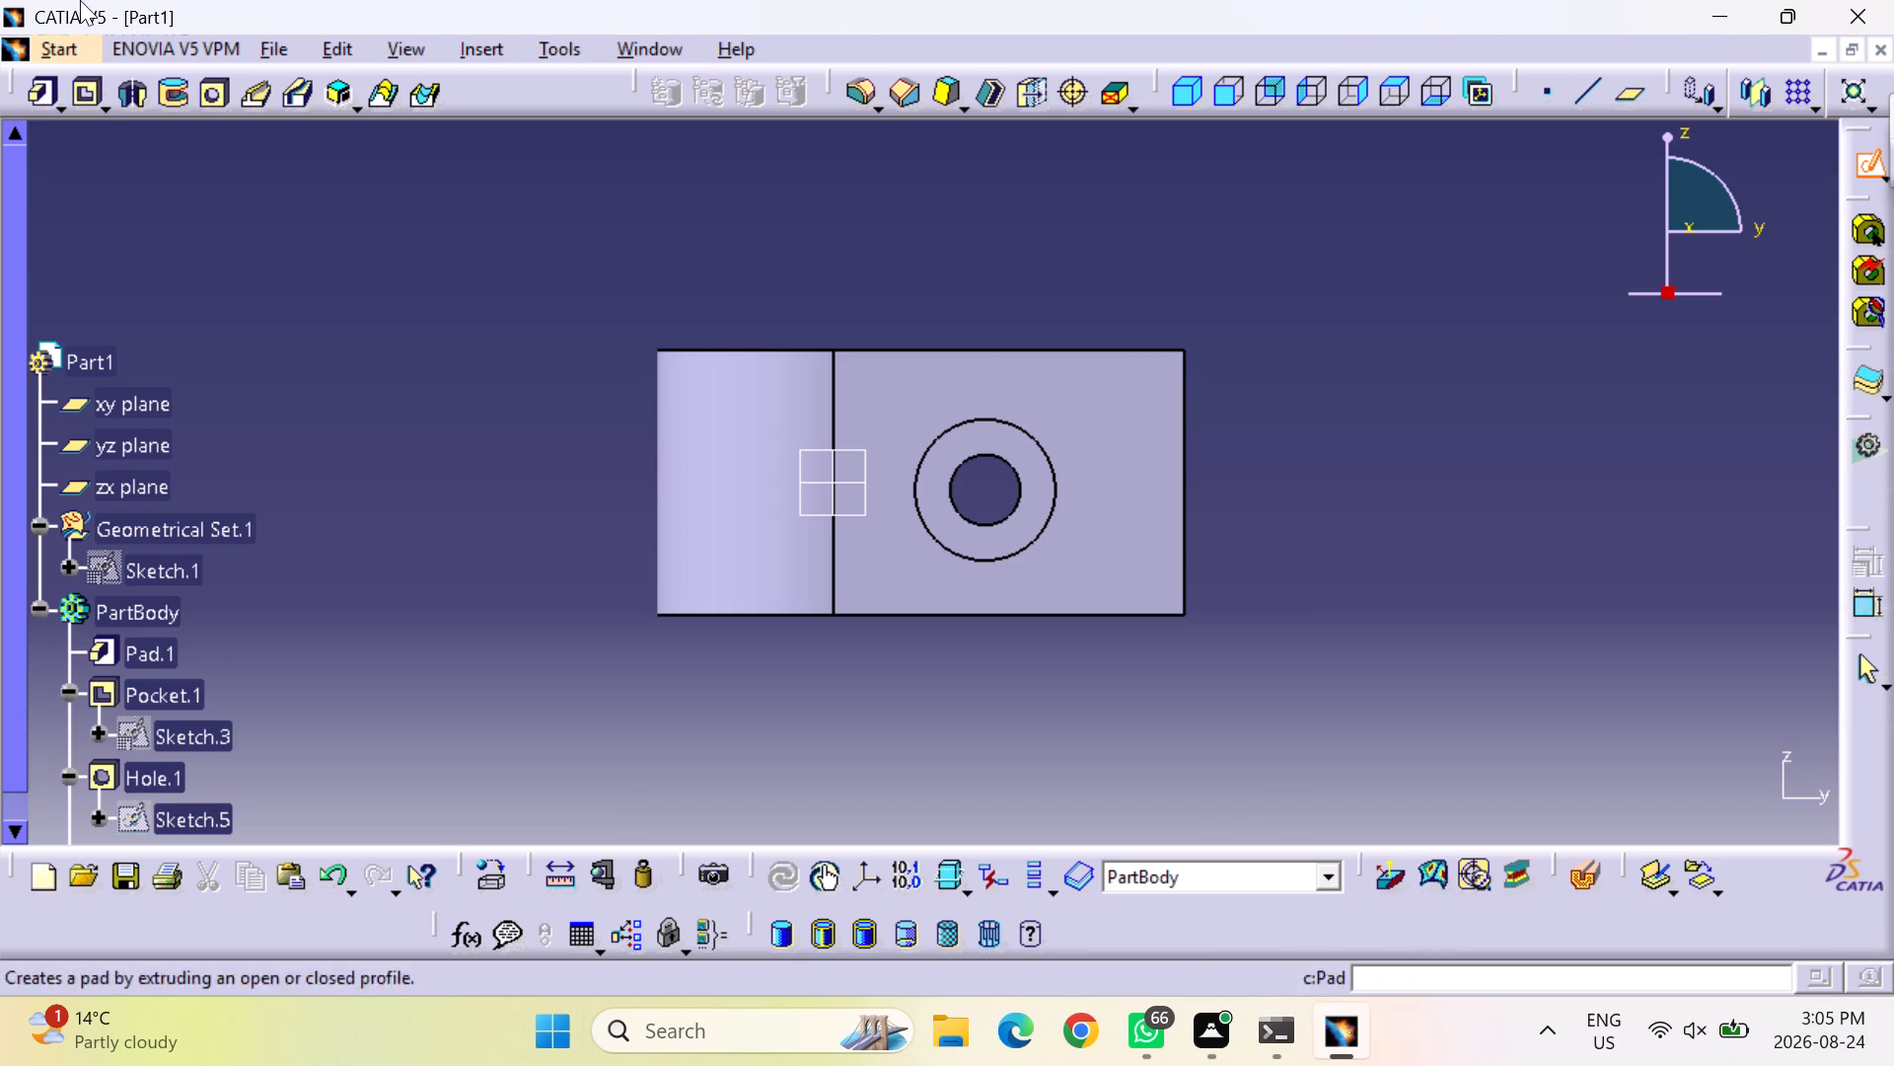
Restore the default contents and positions of all toolbars through the Customize settings.
{"action": "left_click", "coordinate": [594, 50]}
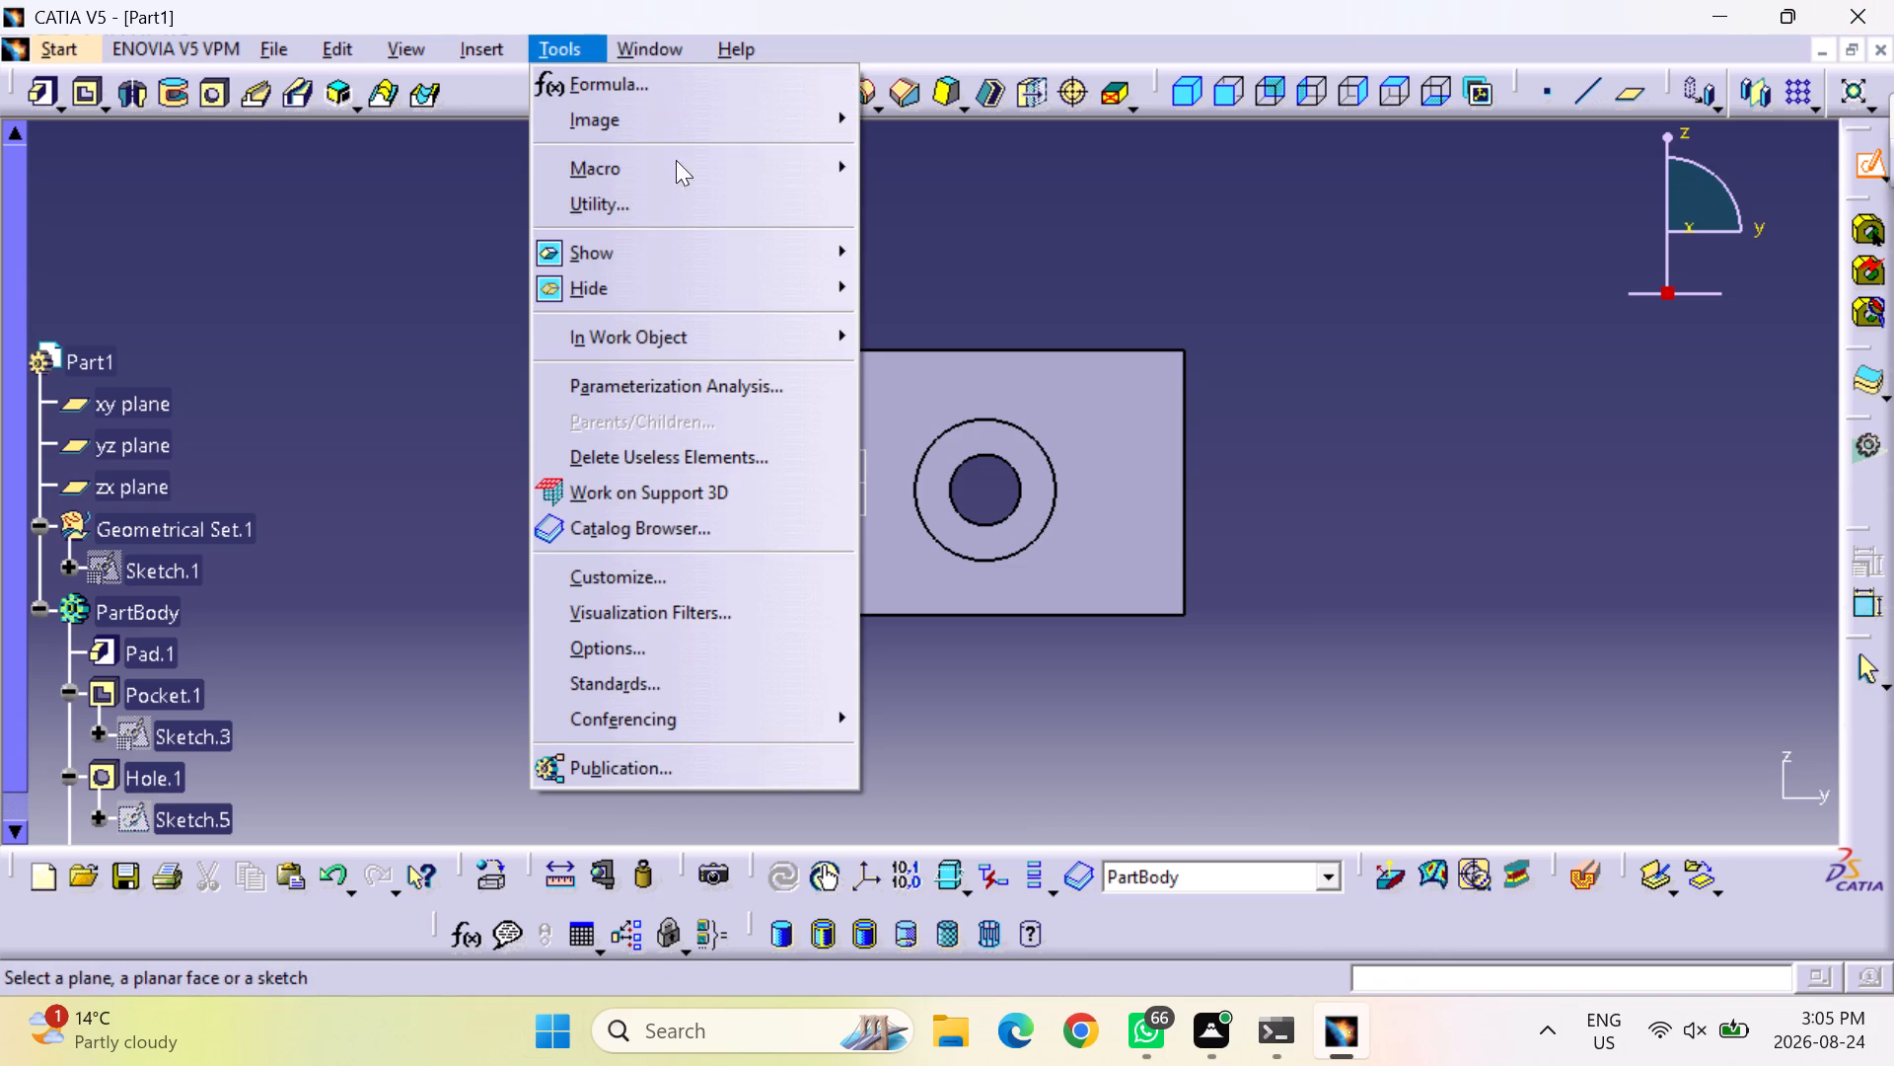
{"action": "left_click", "coordinate": [840, 584]}
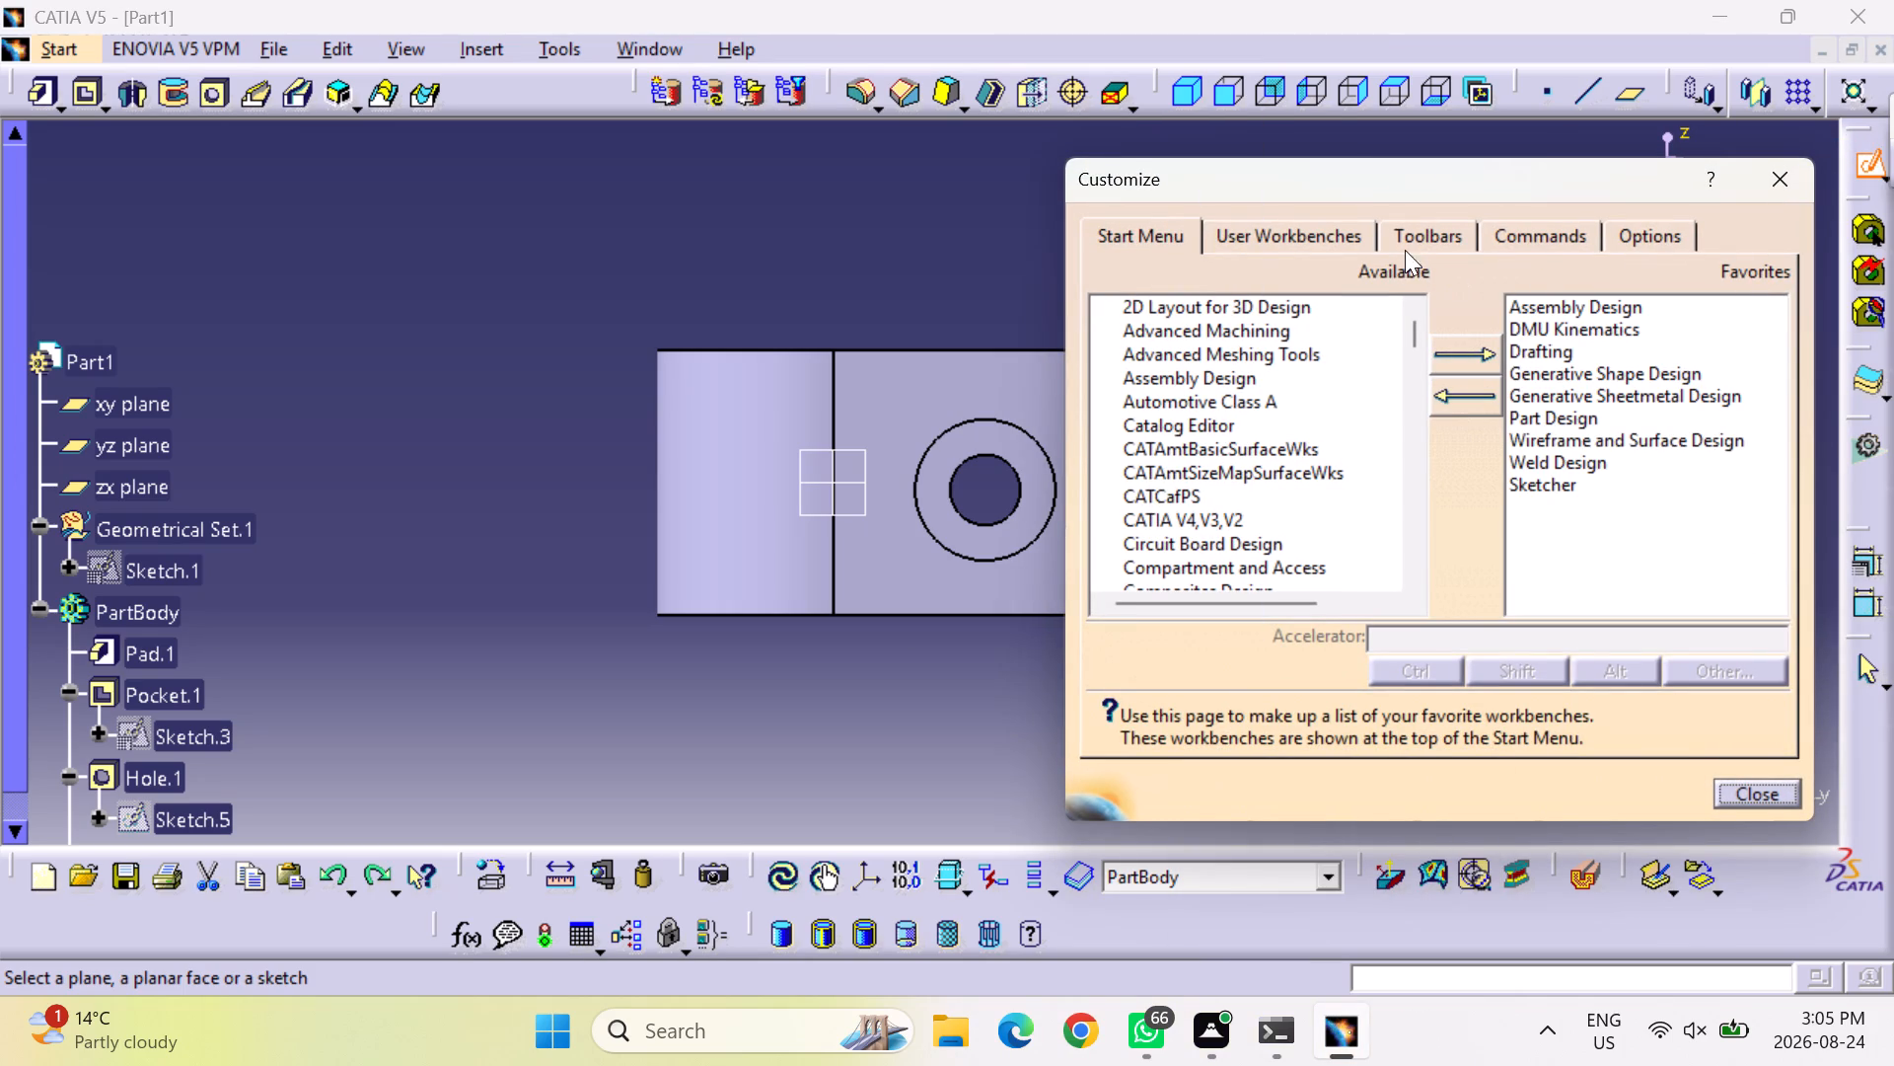
{"action": "left_click", "coordinate": [1418, 239]}
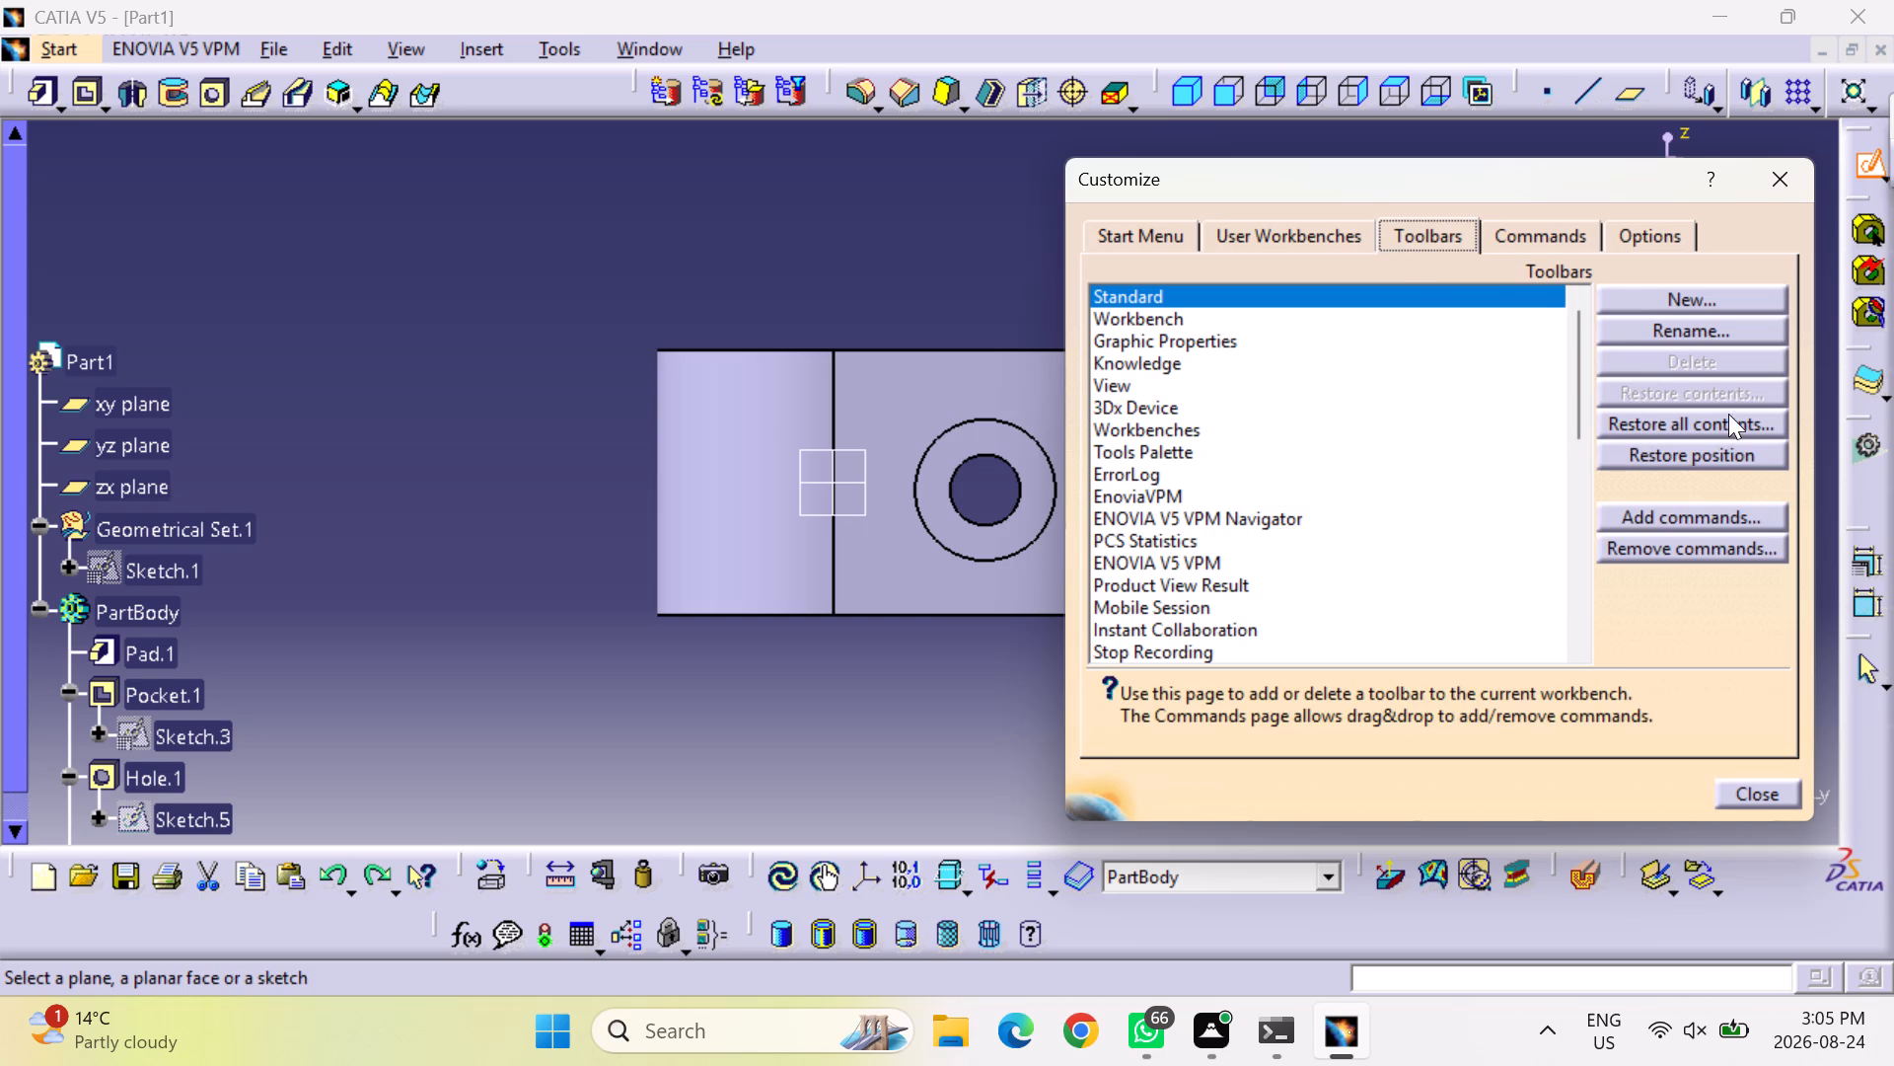
{"action": "left_click", "coordinate": [1728, 414]}
{"action": "left_click", "coordinate": [949, 555]}
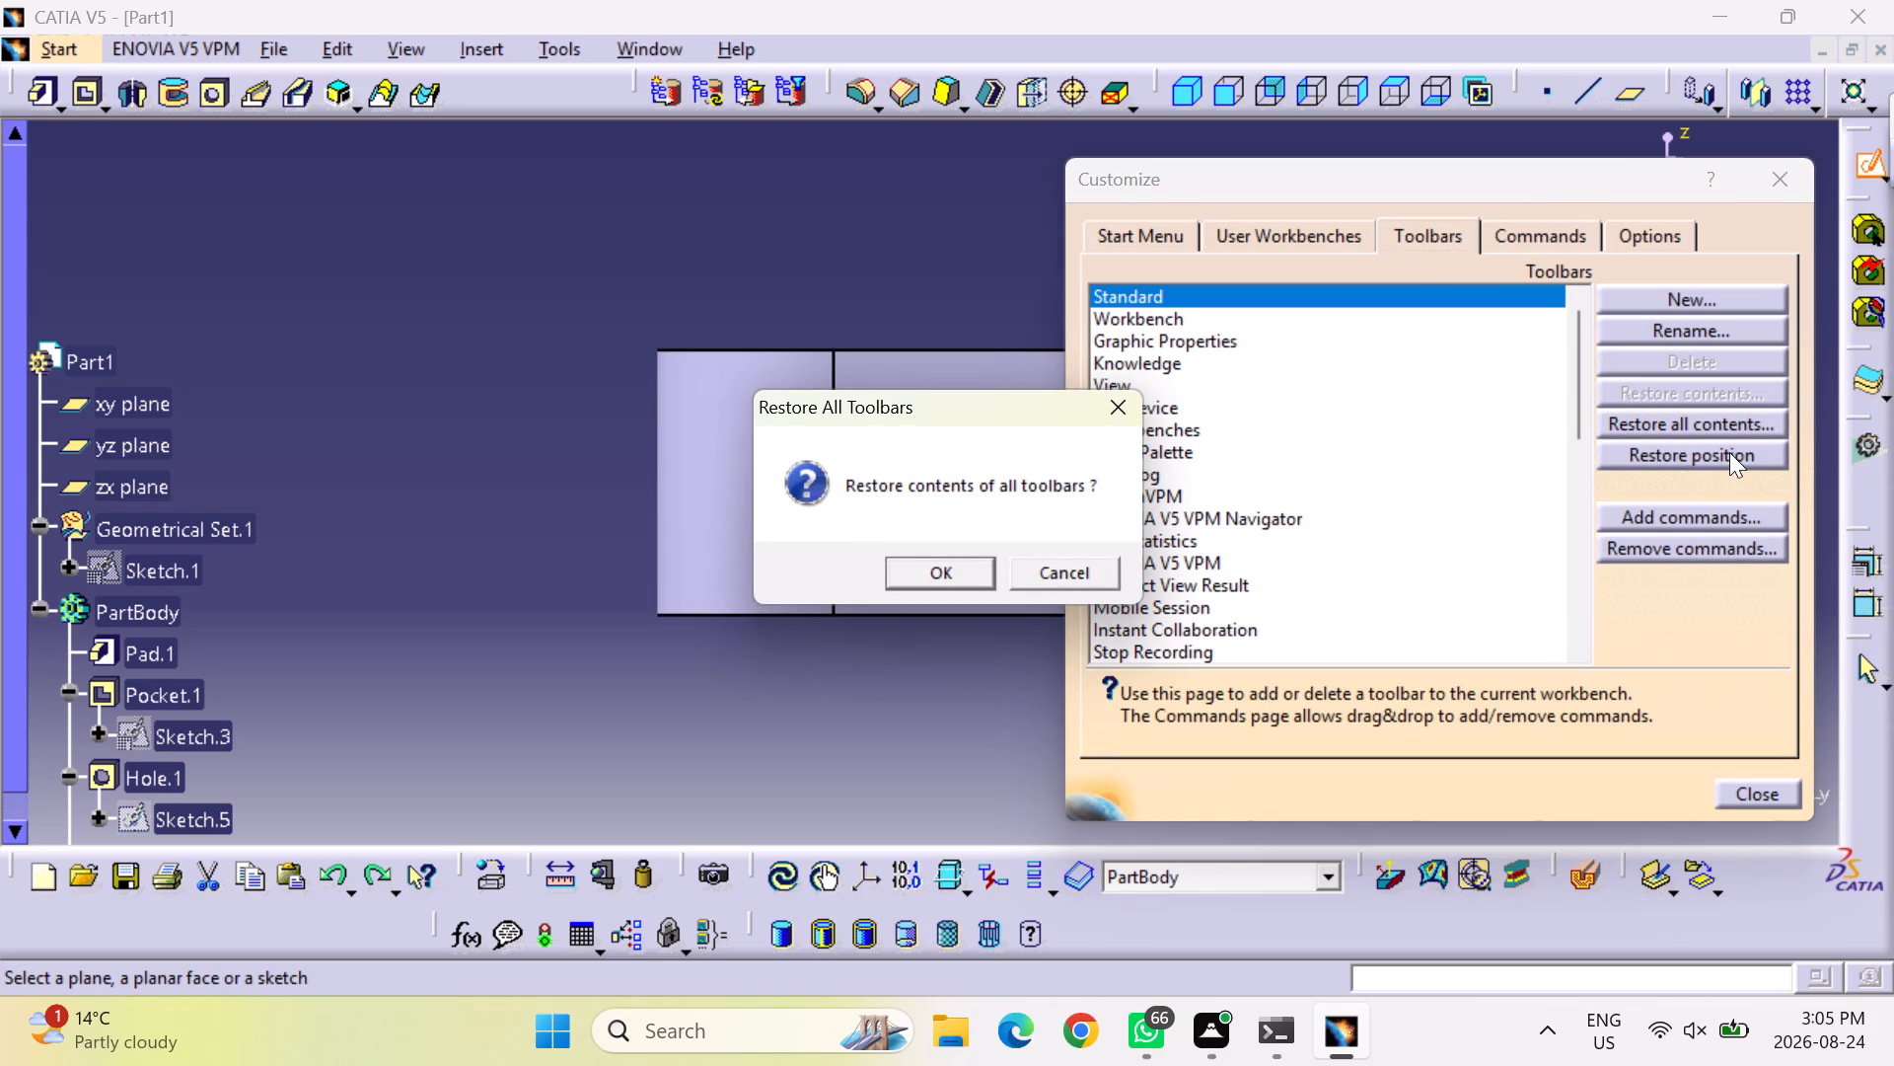
{"action": "left_click", "coordinate": [912, 576]}
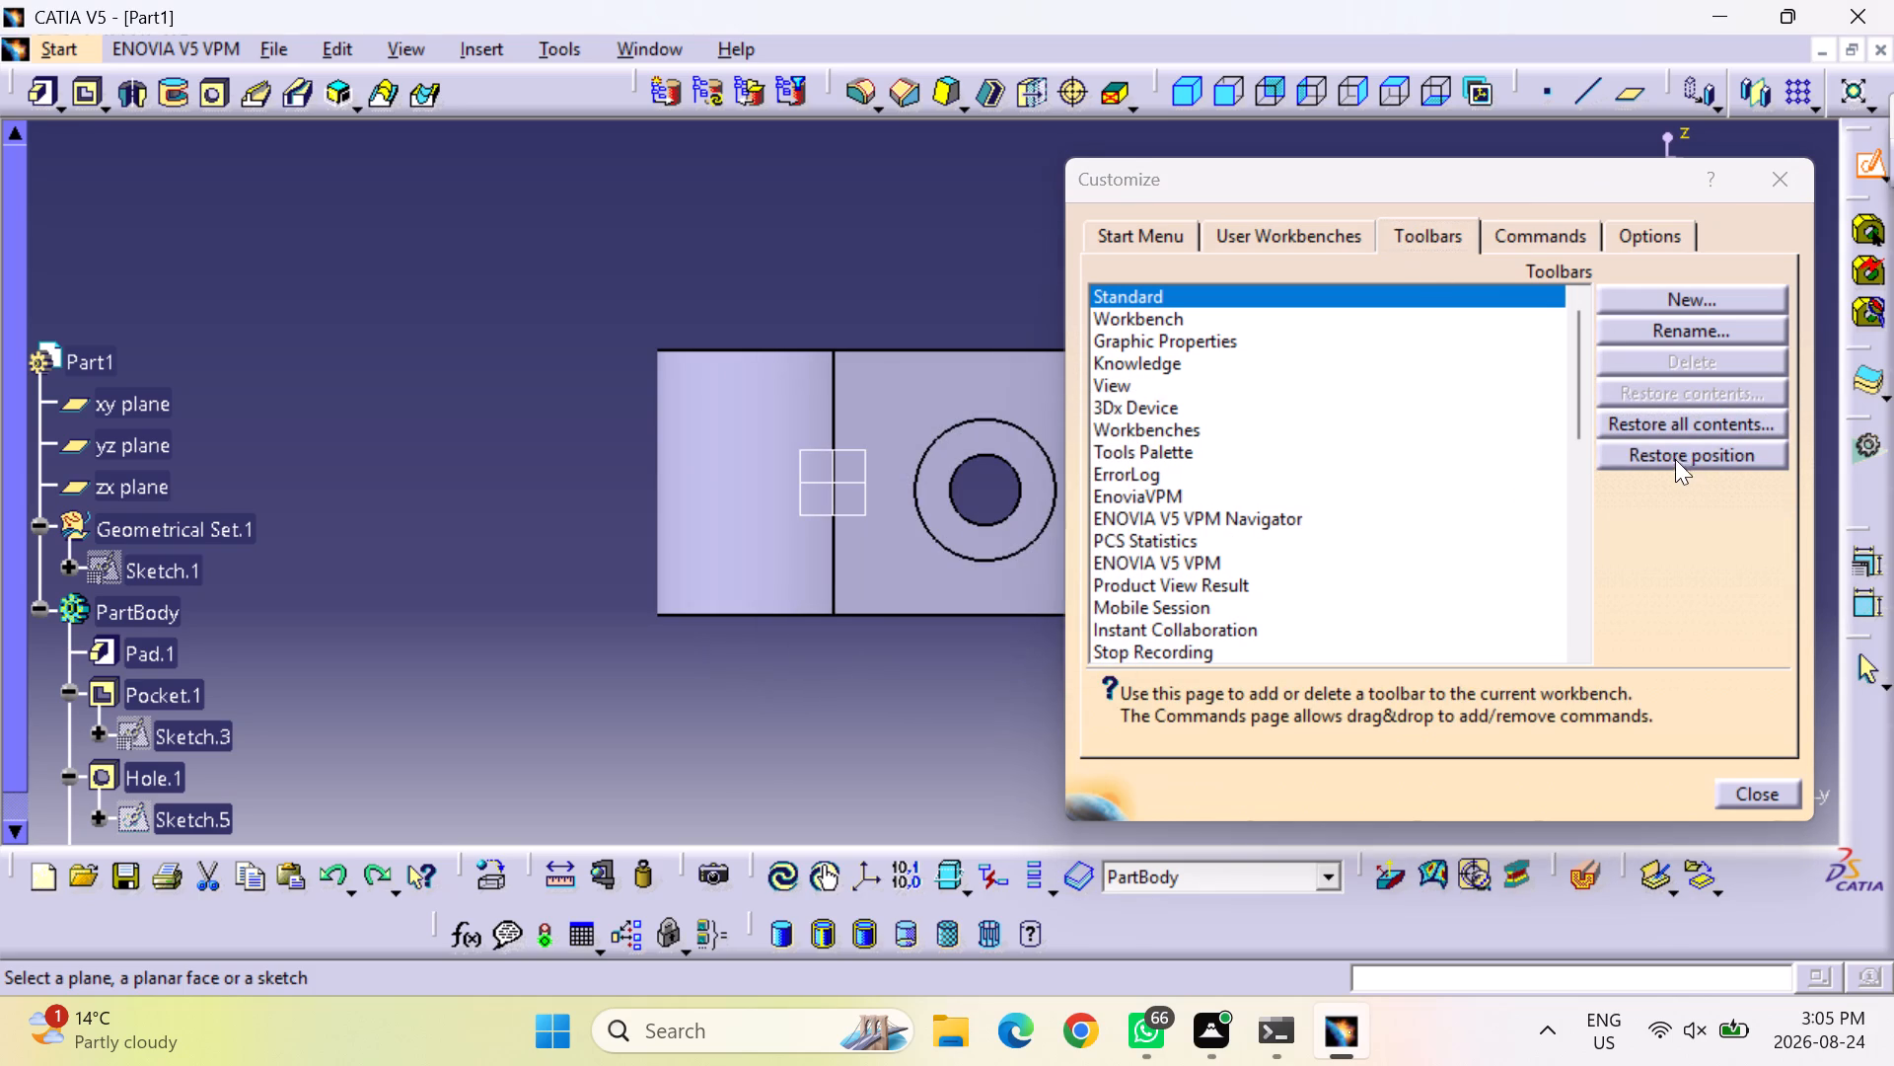
{"action": "left_click", "coordinate": [1682, 452]}
{"action": "left_click", "coordinate": [929, 567]}
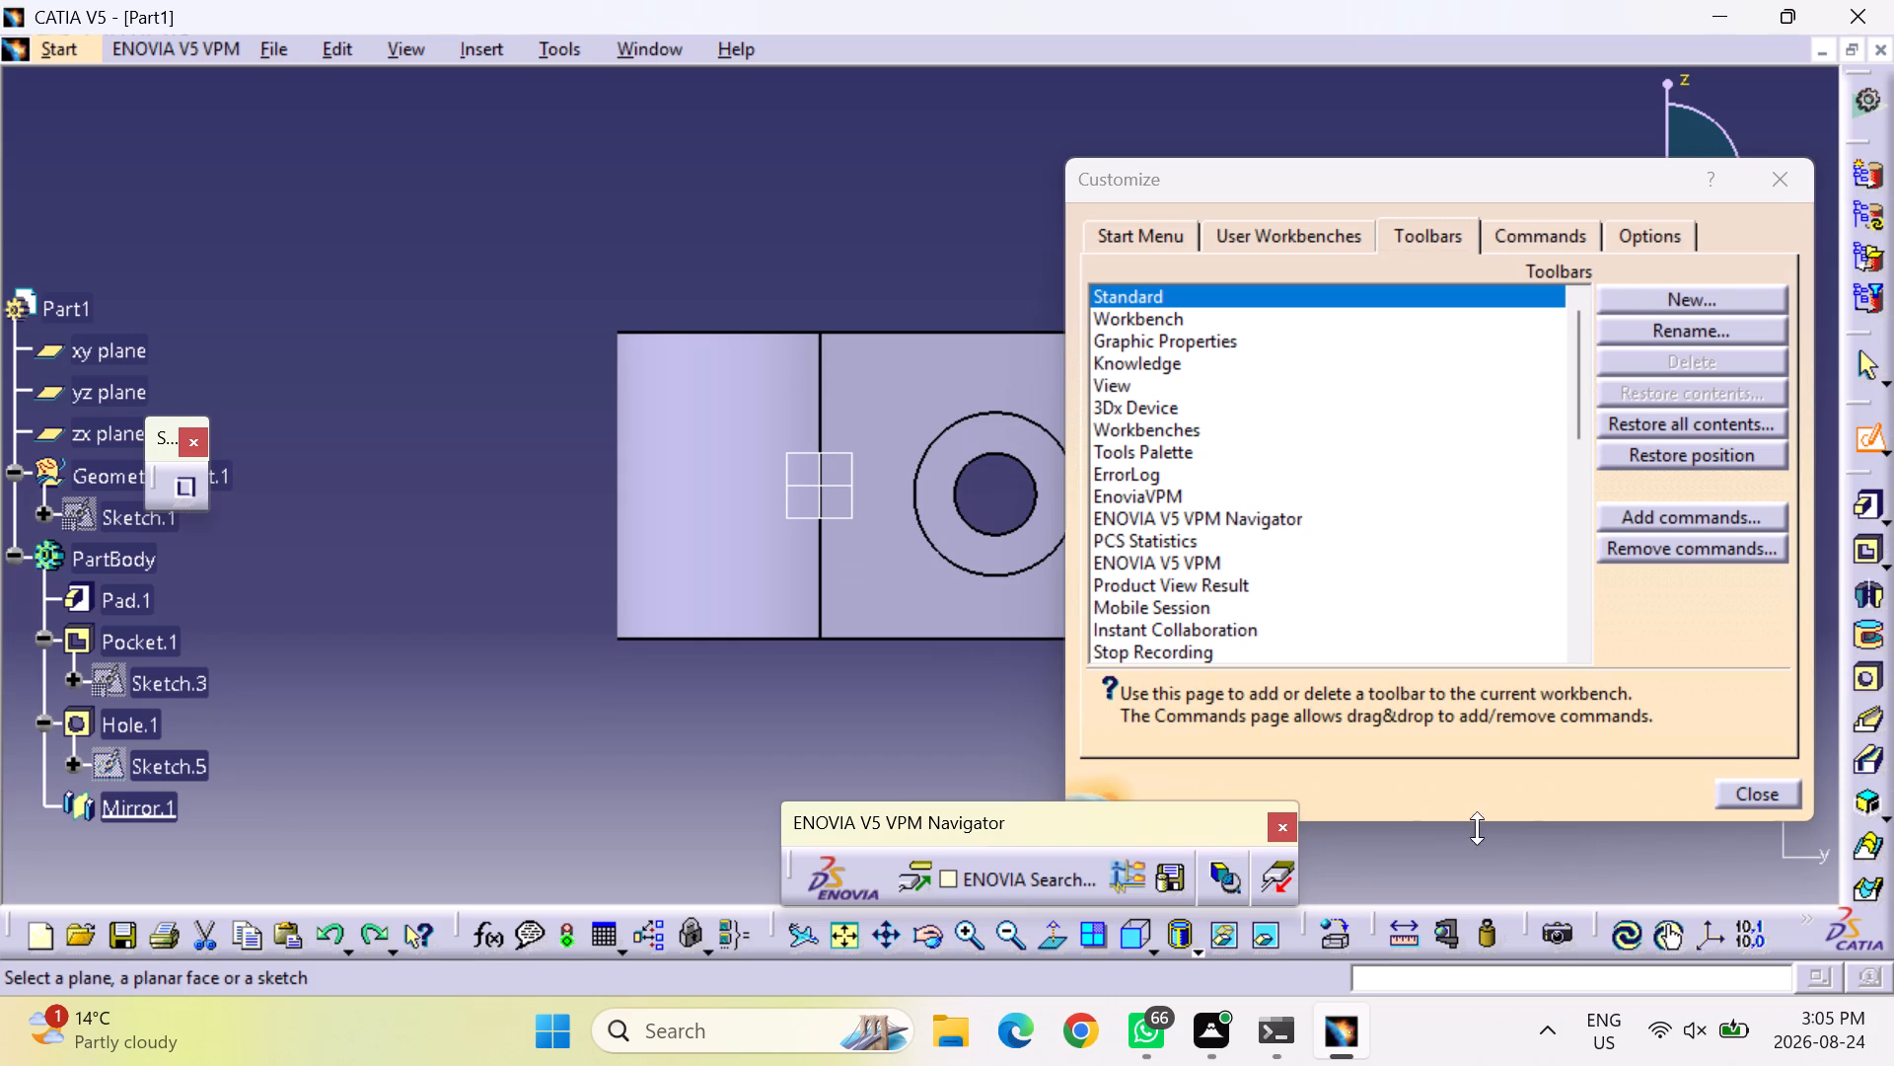
{"action": "left_click", "coordinate": [1775, 786]}
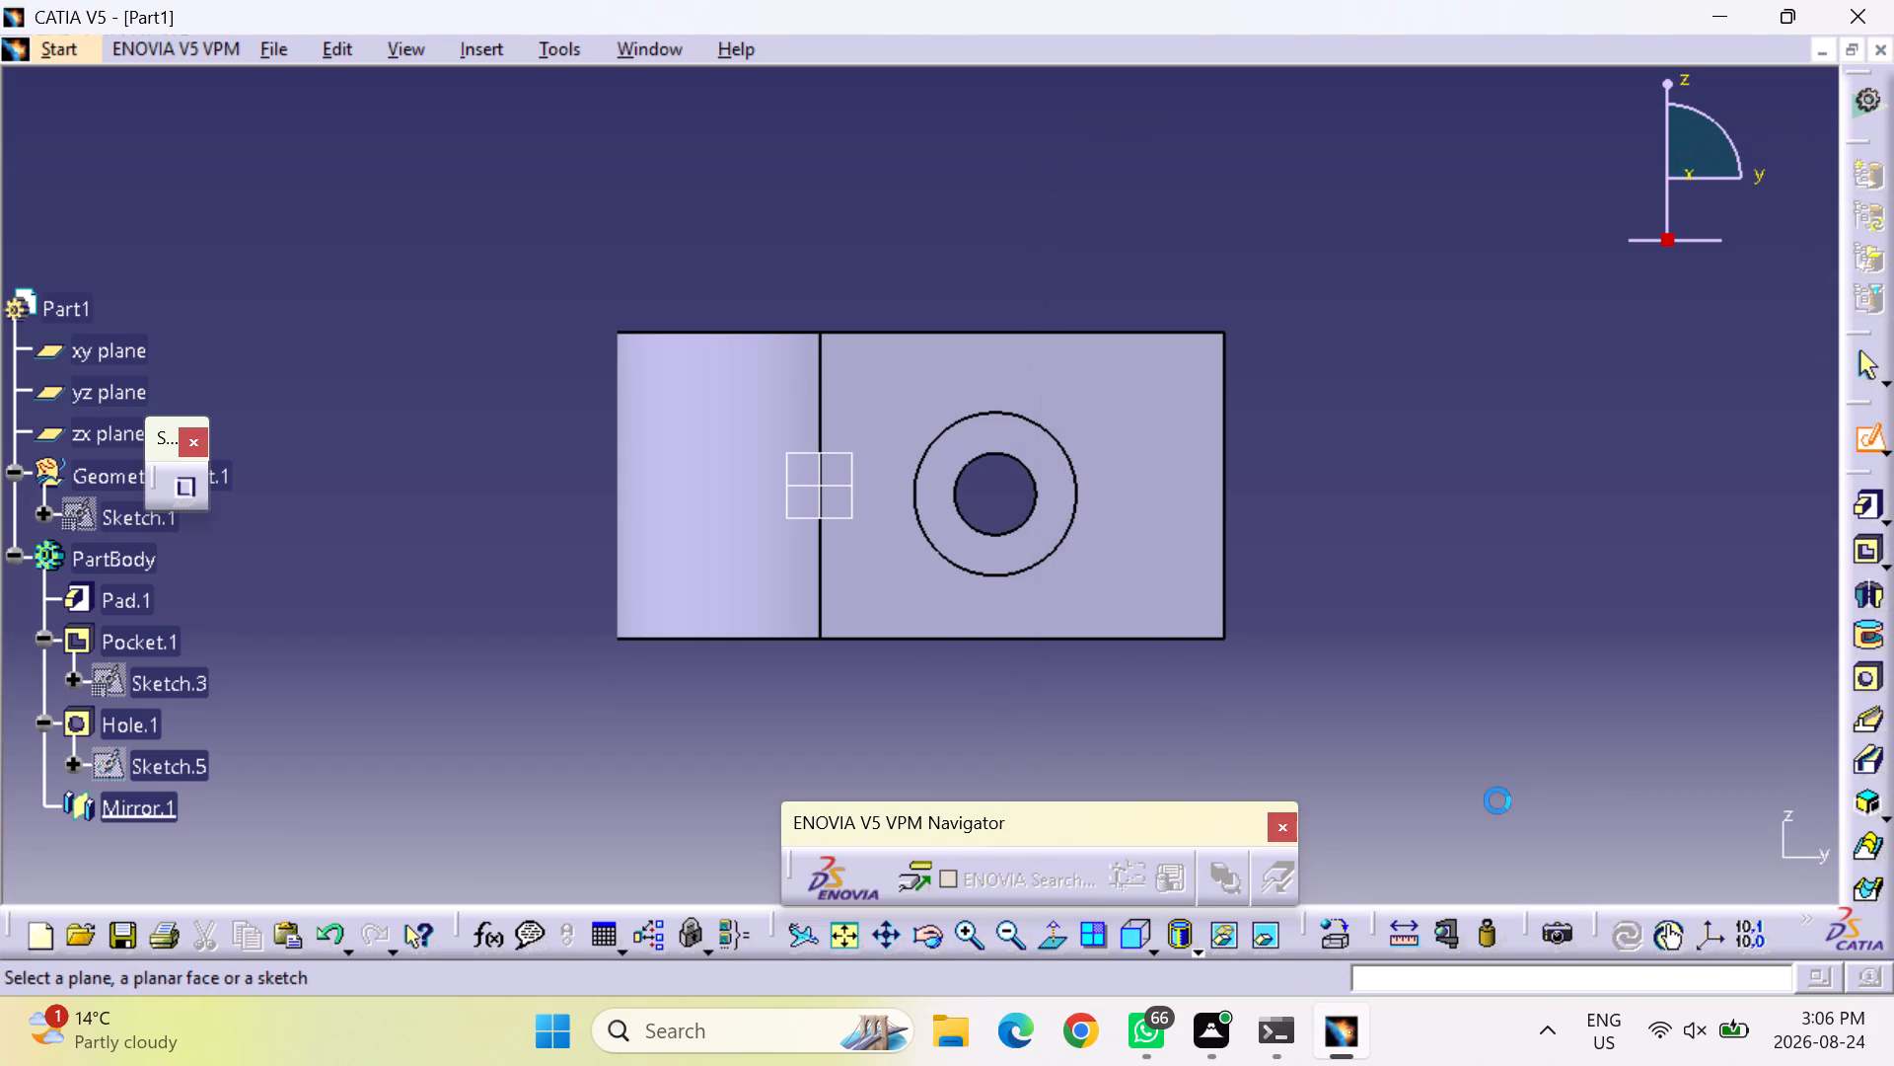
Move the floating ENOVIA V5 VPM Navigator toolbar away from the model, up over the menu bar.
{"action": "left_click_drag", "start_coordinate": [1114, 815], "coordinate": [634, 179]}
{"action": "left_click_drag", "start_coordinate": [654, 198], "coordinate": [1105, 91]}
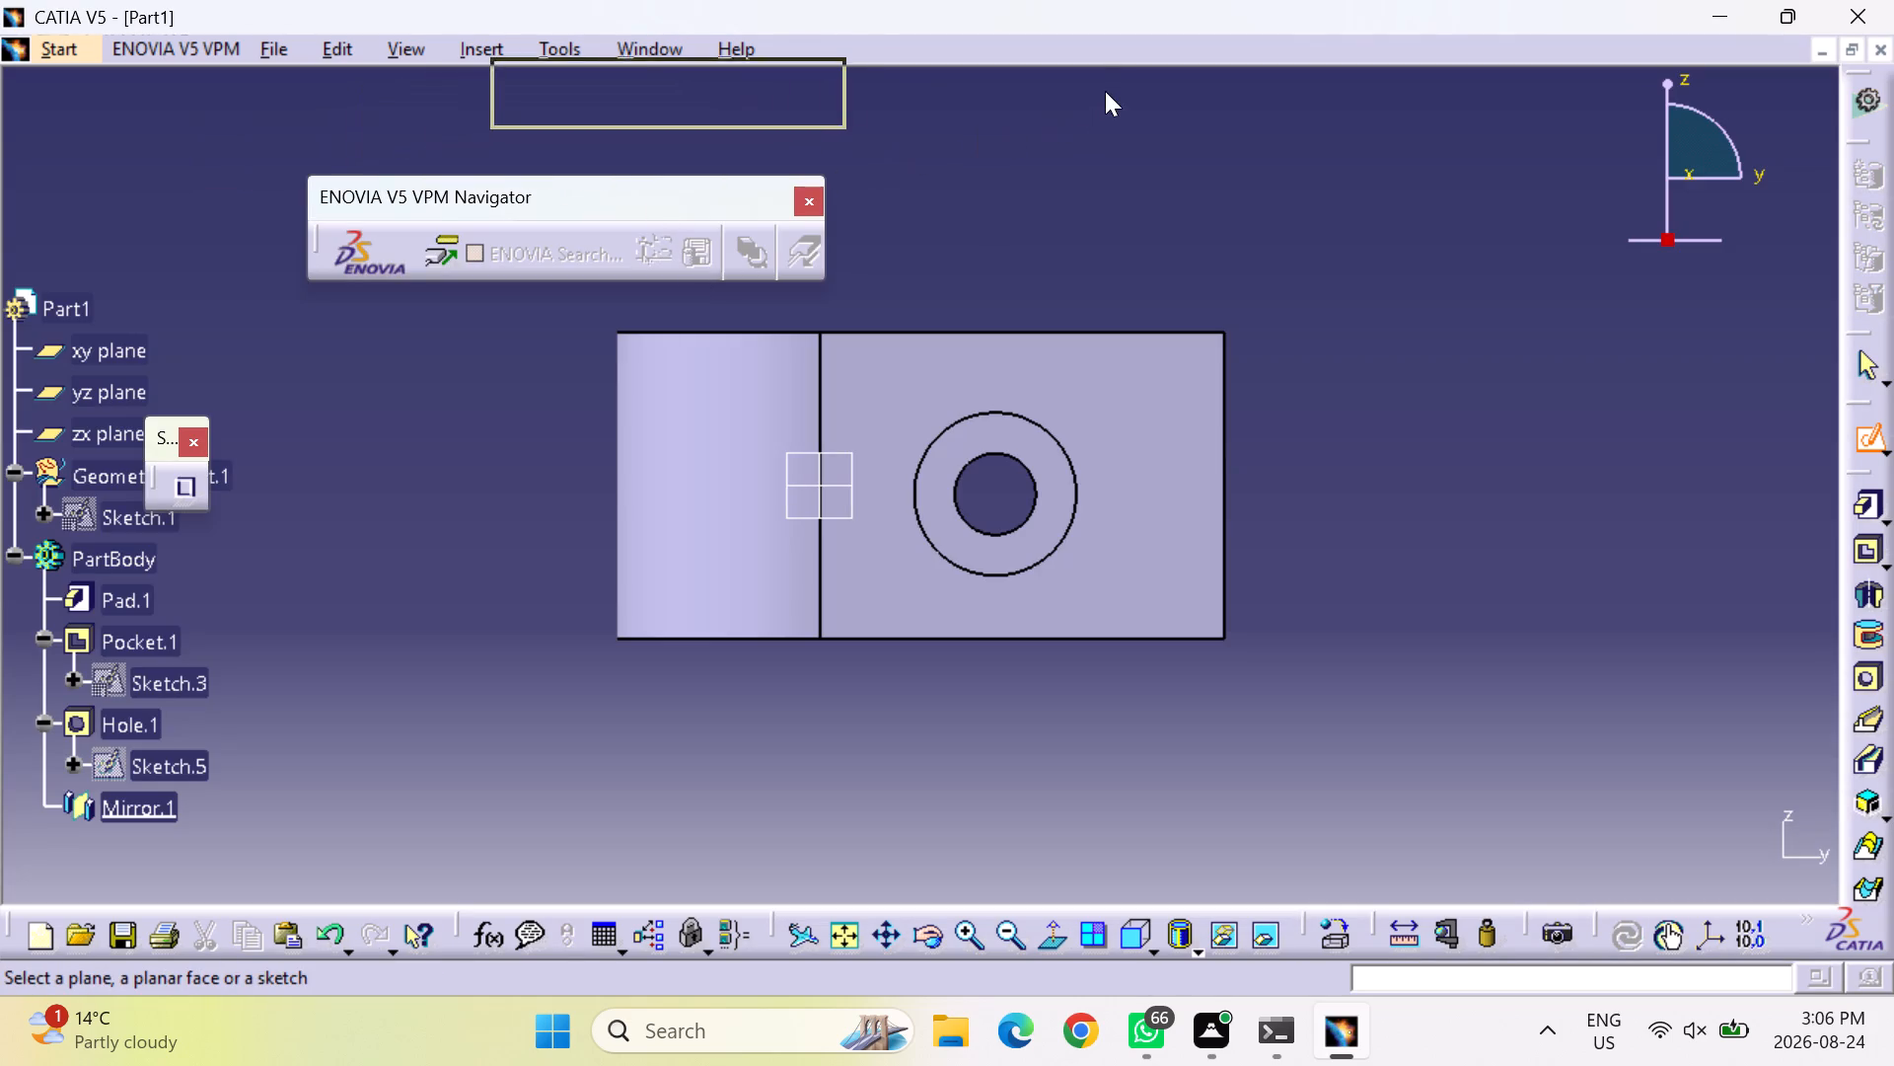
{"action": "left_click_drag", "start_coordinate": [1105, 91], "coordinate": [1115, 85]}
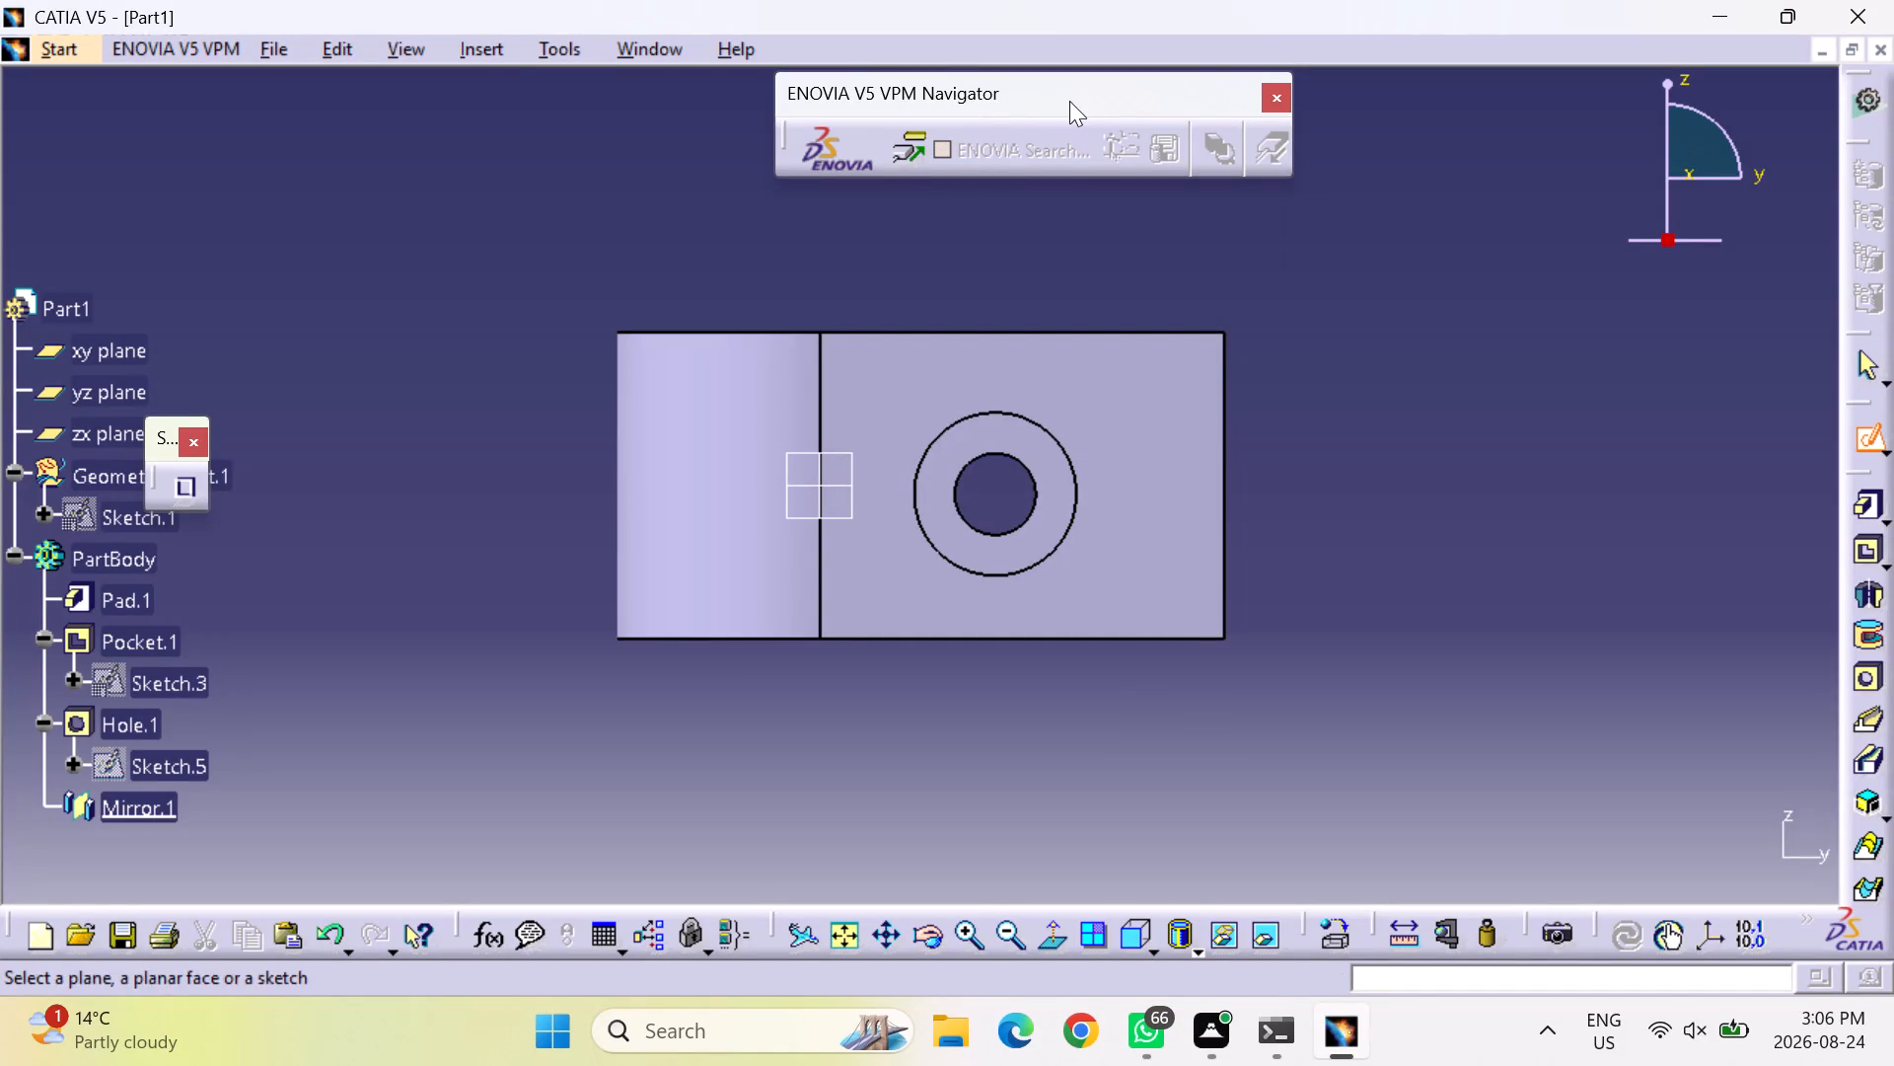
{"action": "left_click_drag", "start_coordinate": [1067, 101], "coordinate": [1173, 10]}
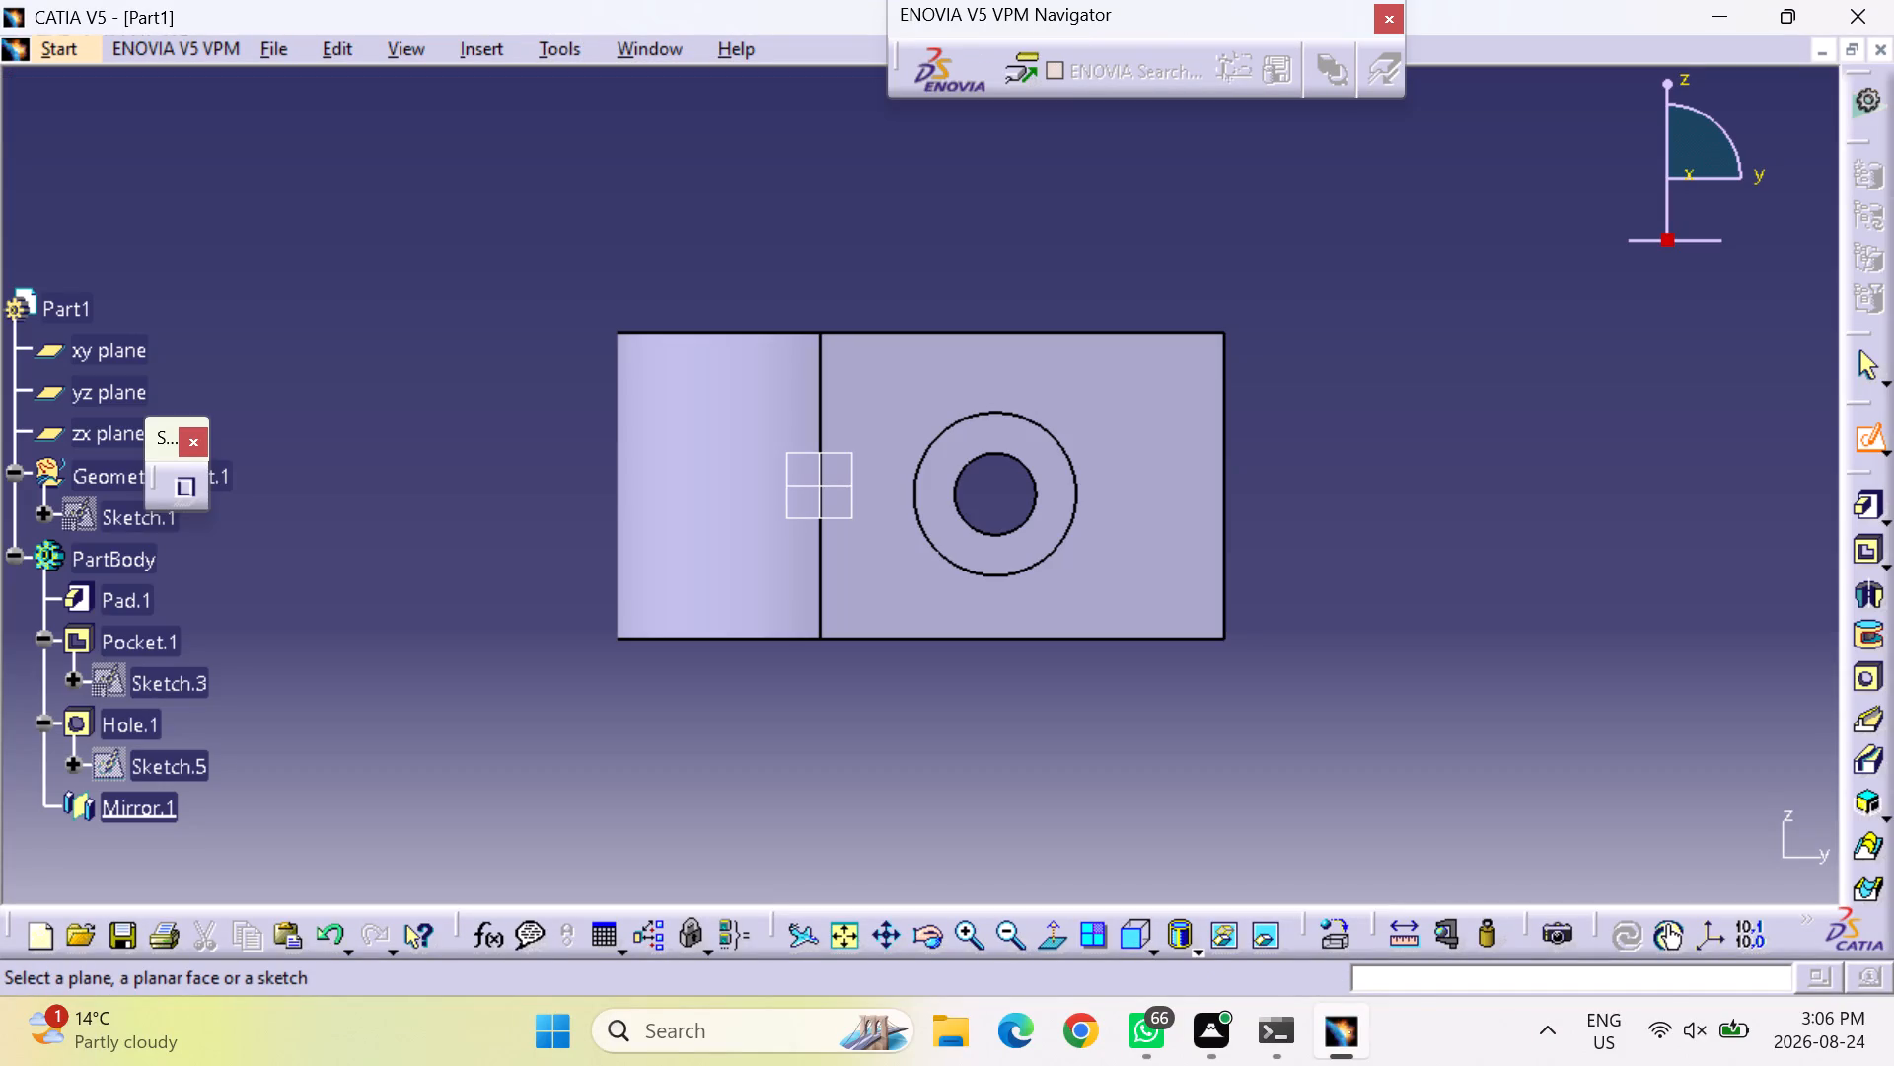
Detach the standard views palette, dock it in a row beneath the menu bar, and close the ENOVIA V5 VPM Navigator toolbar.
{"action": "double_click", "coordinate": [967, 935]}
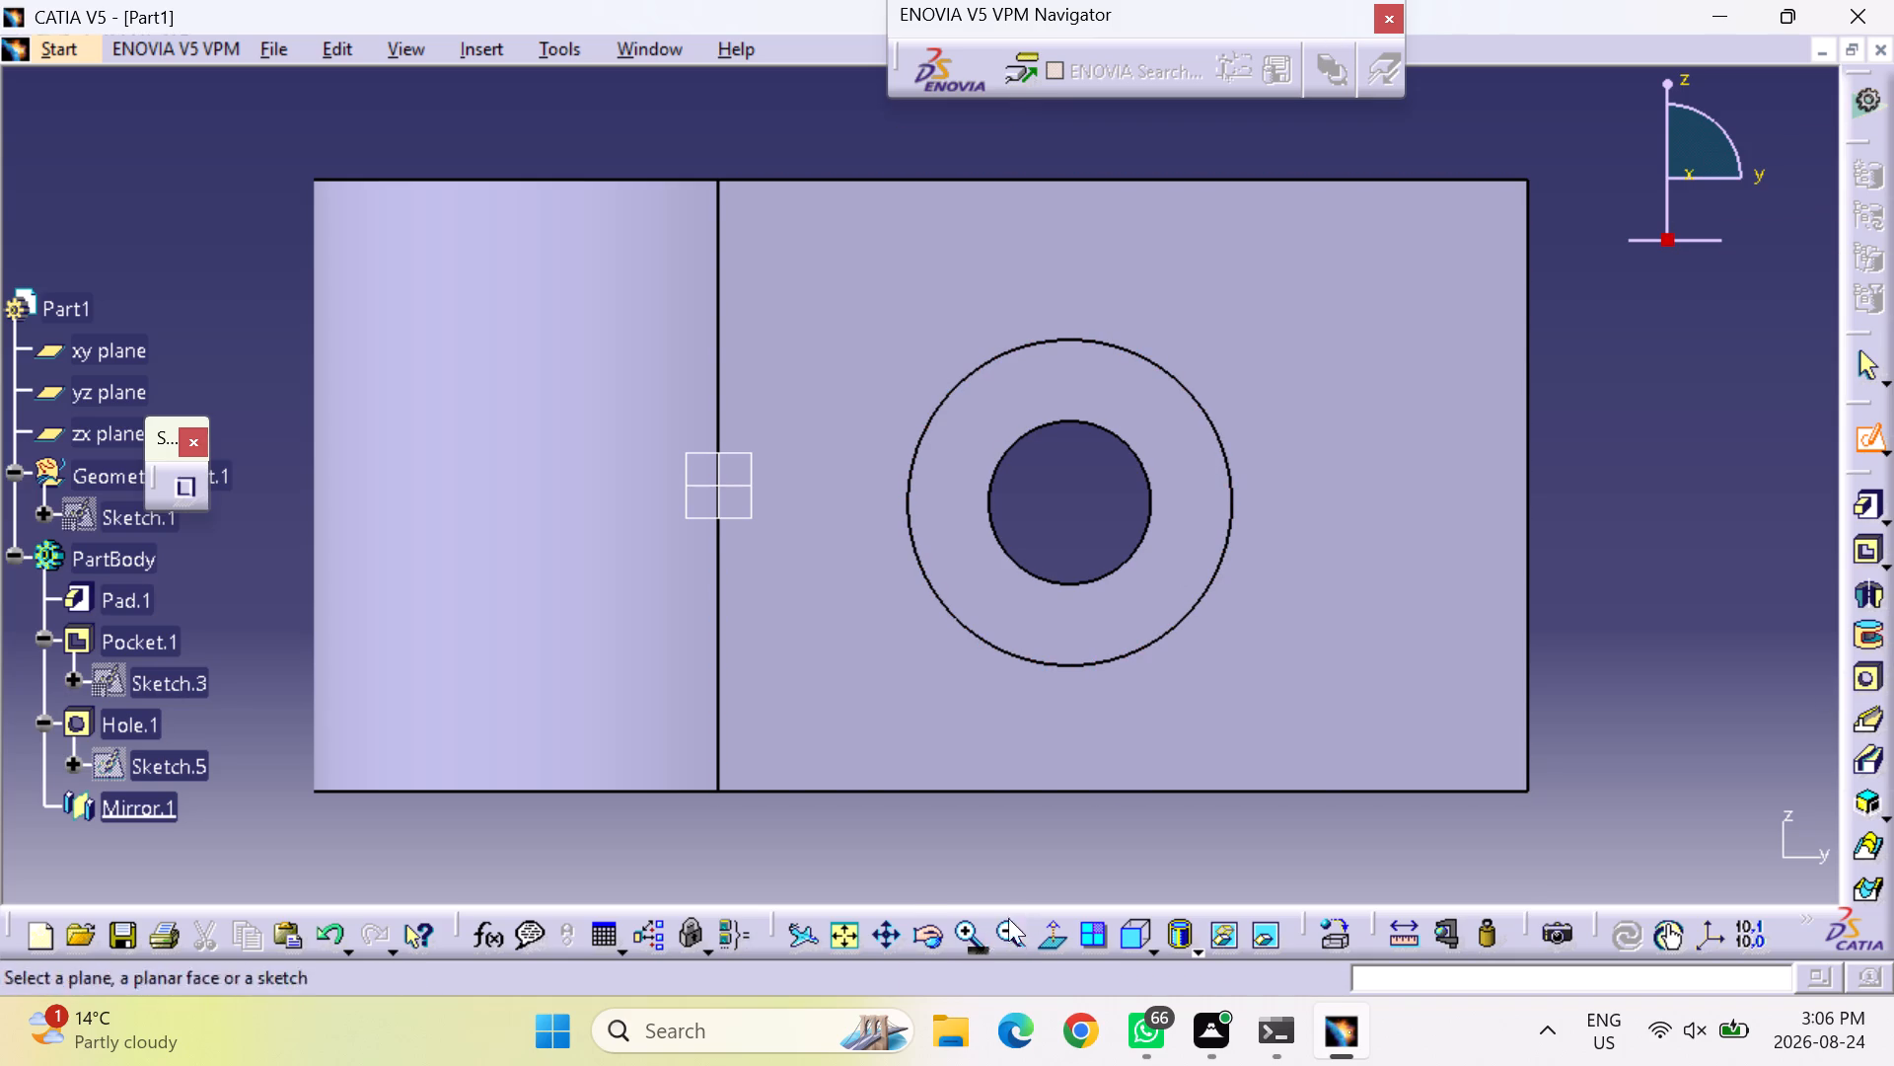
{"action": "left_click", "coordinate": [1155, 950]}
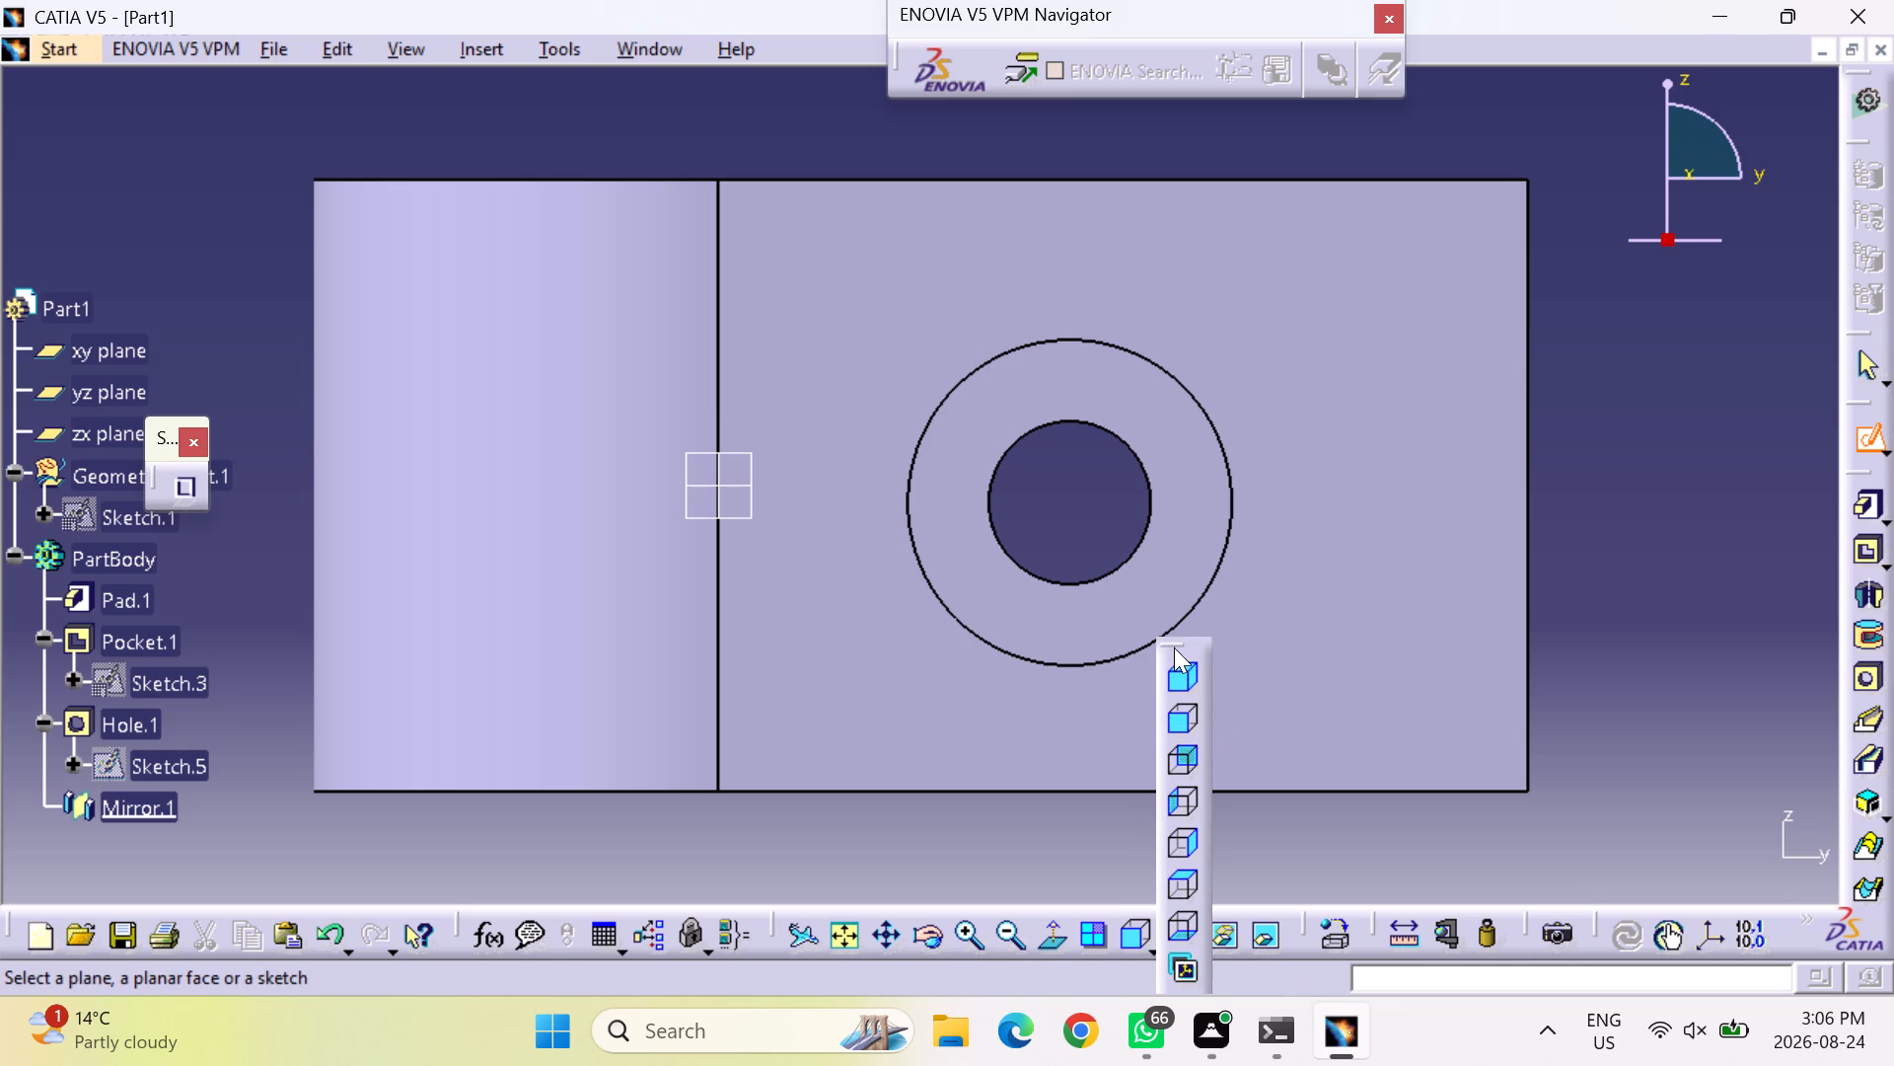
{"action": "left_click_drag", "start_coordinate": [1174, 647], "coordinate": [790, 44]}
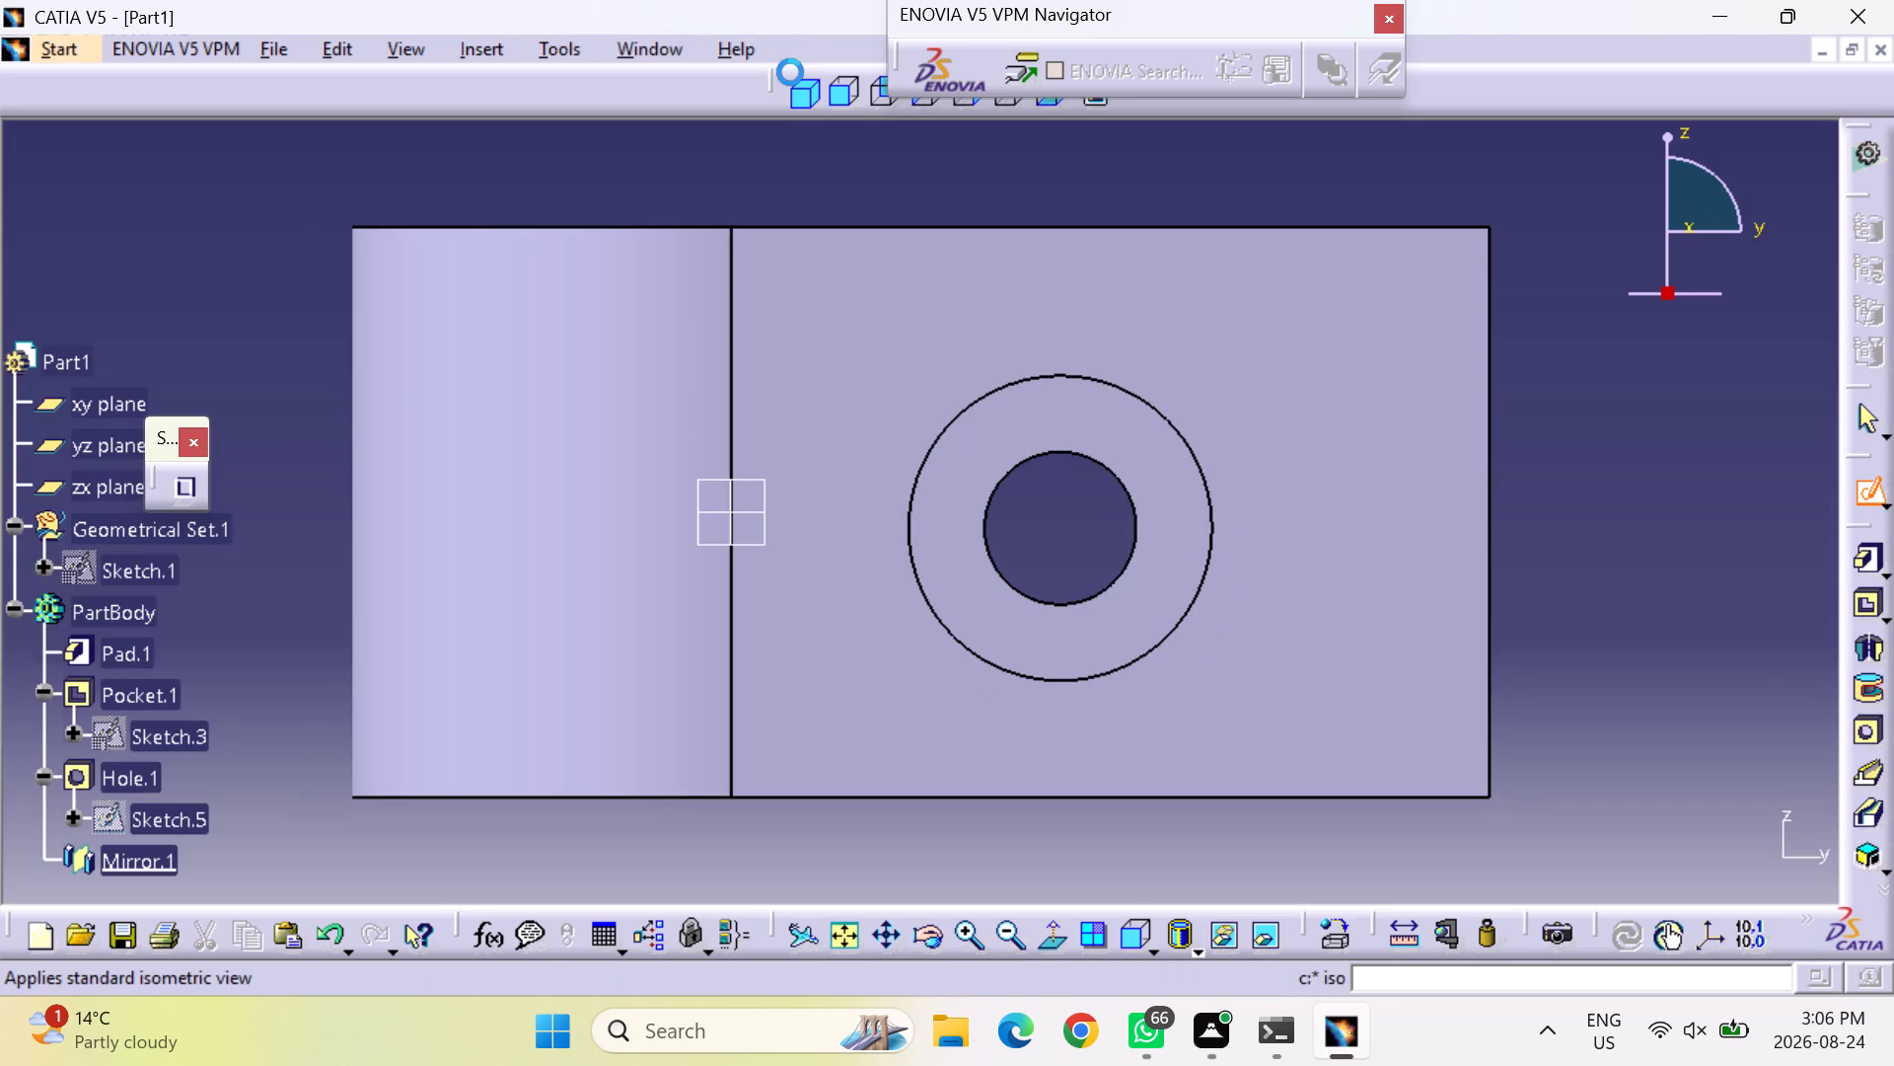
{"action": "left_click", "coordinate": [1386, 22]}
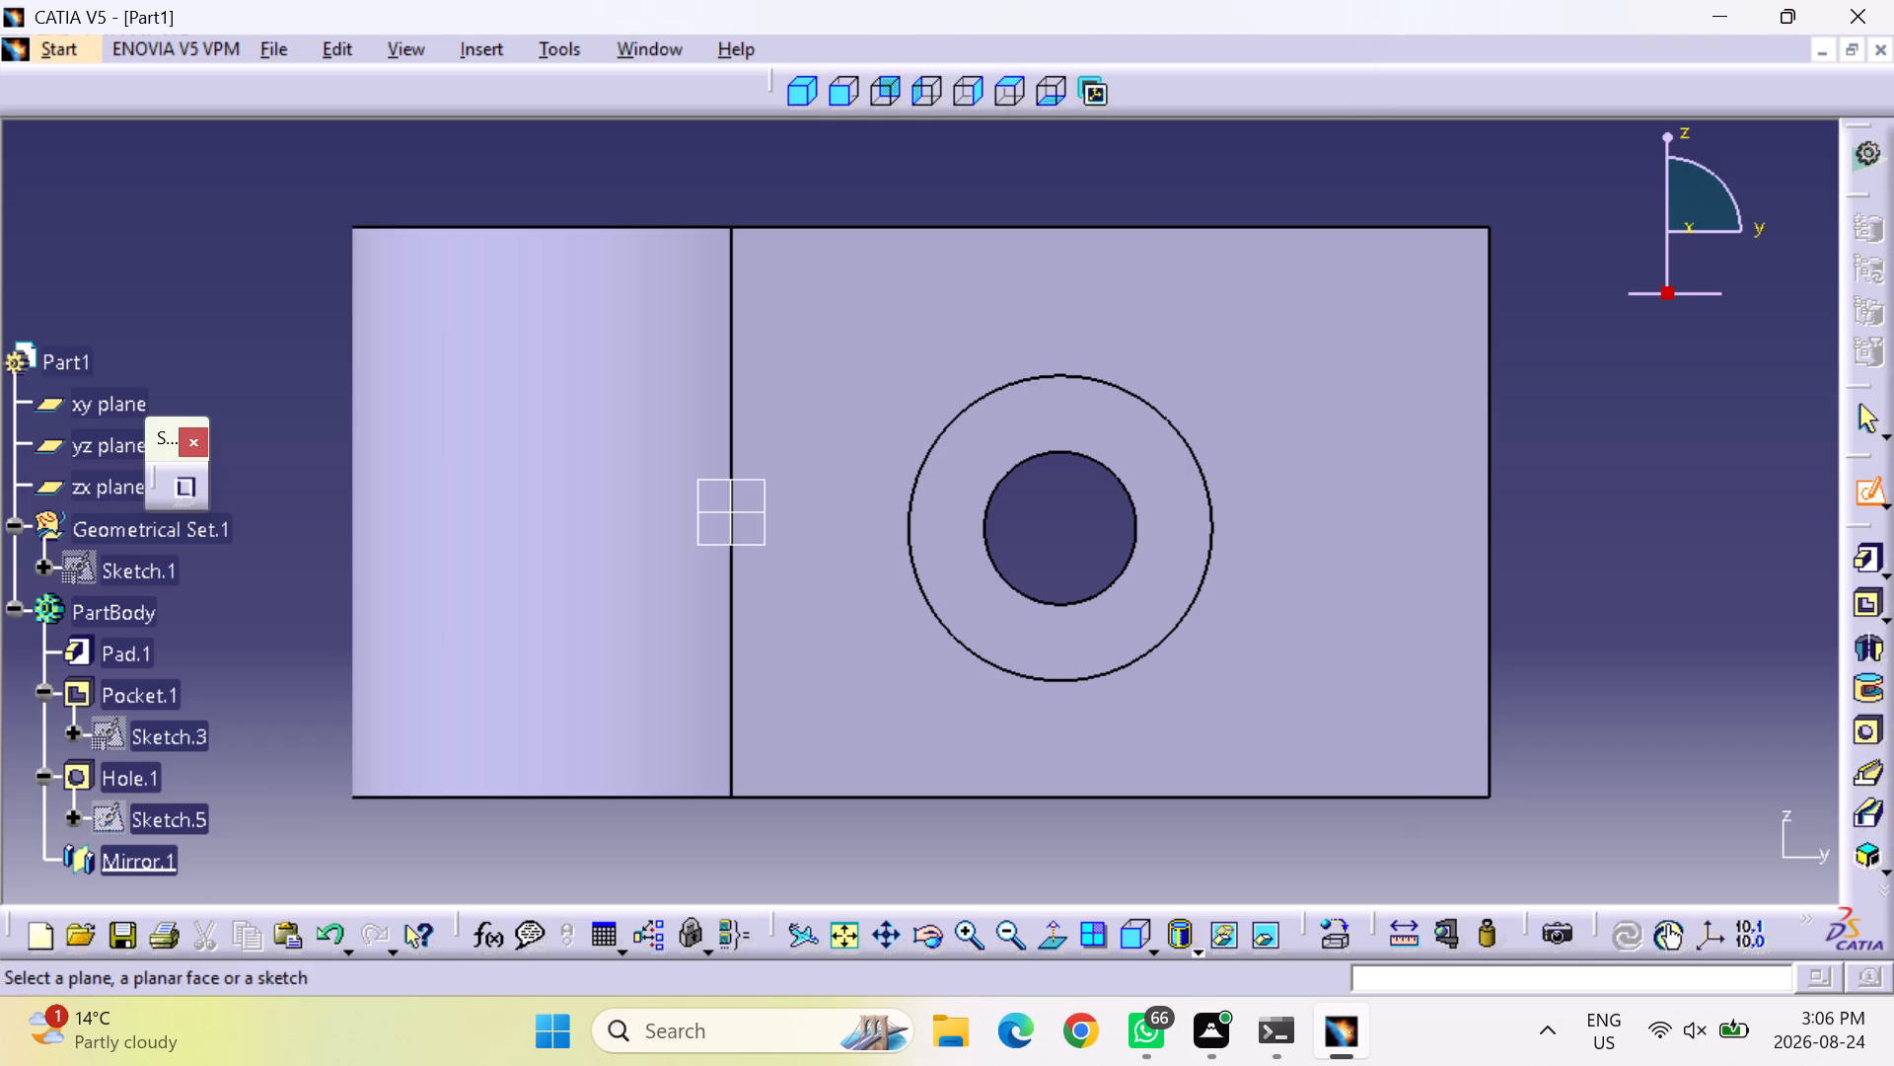
Show the part isometrically and dock the Sketch-Based Features toolbar in the upper toolbar row ahead of the standard views toolbar.
{"action": "left_click", "coordinate": [816, 97]}
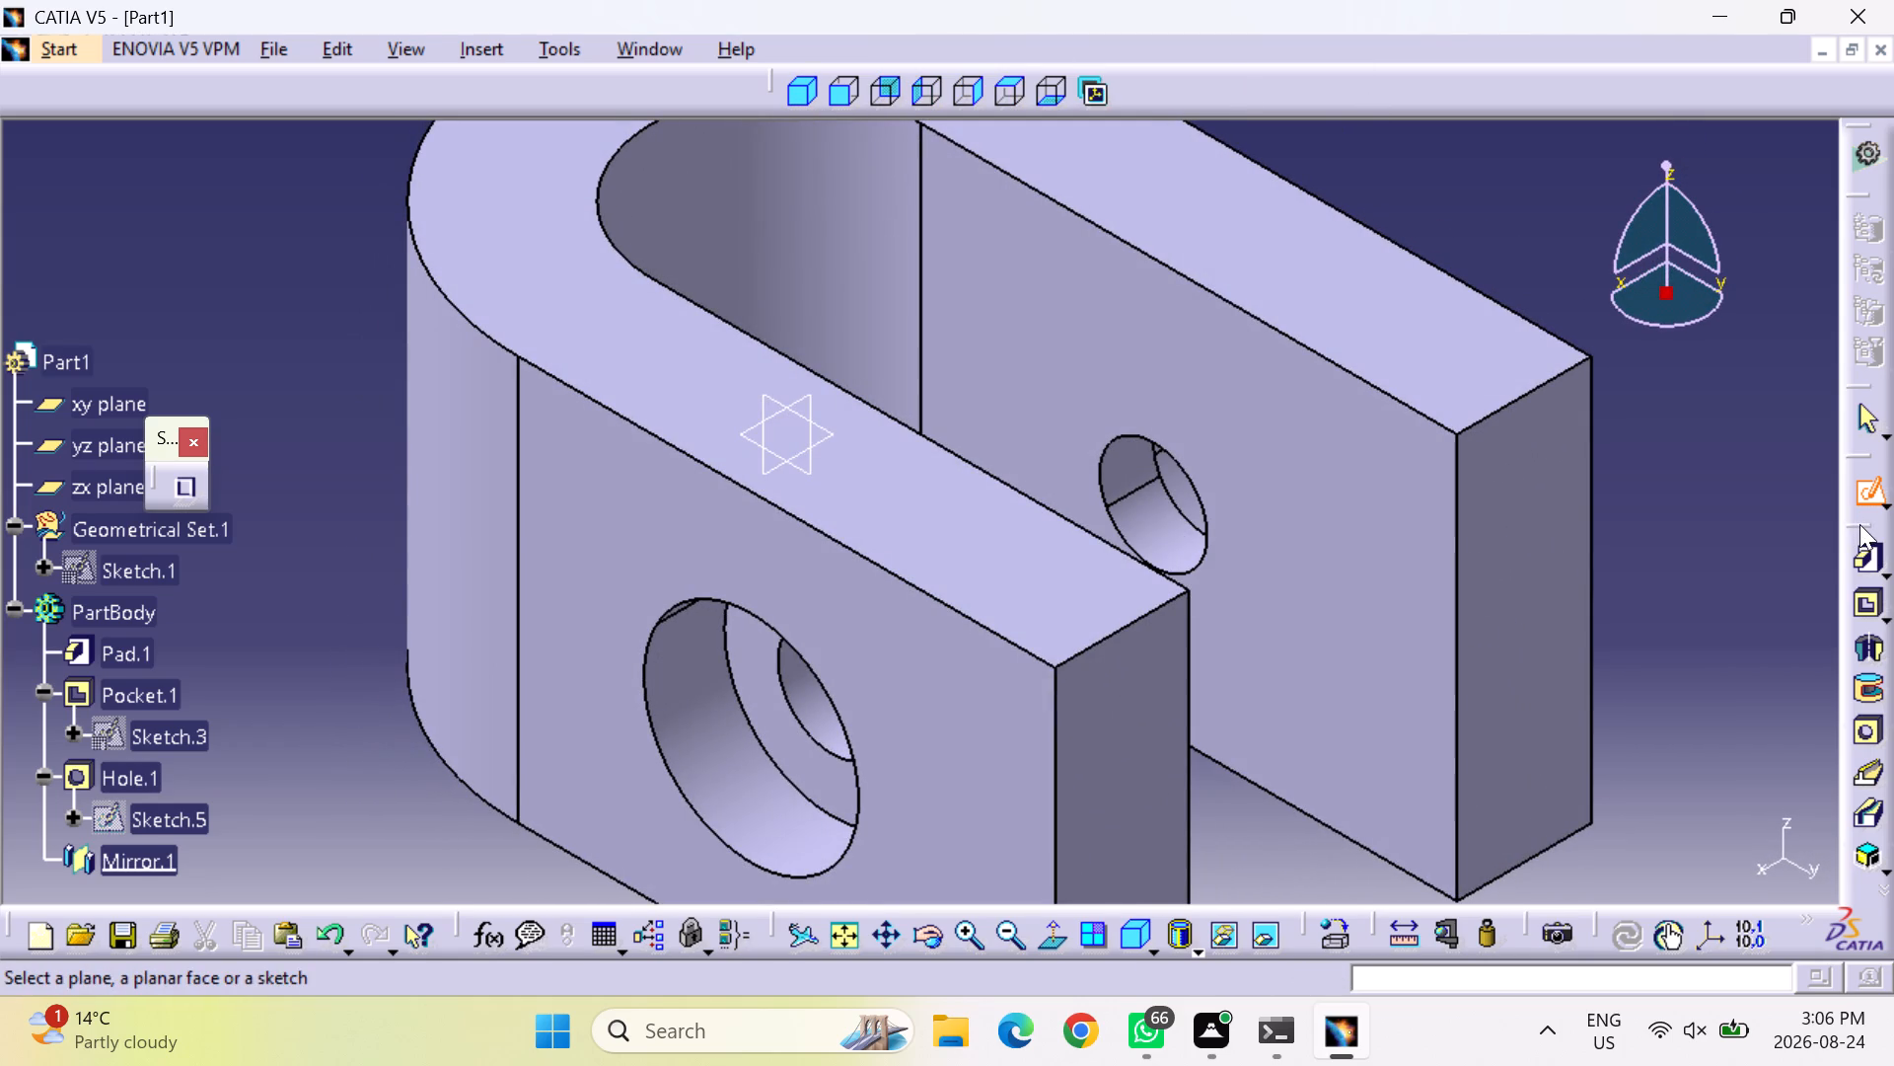
{"action": "left_click_drag", "start_coordinate": [1859, 524], "coordinate": [927, 154]}
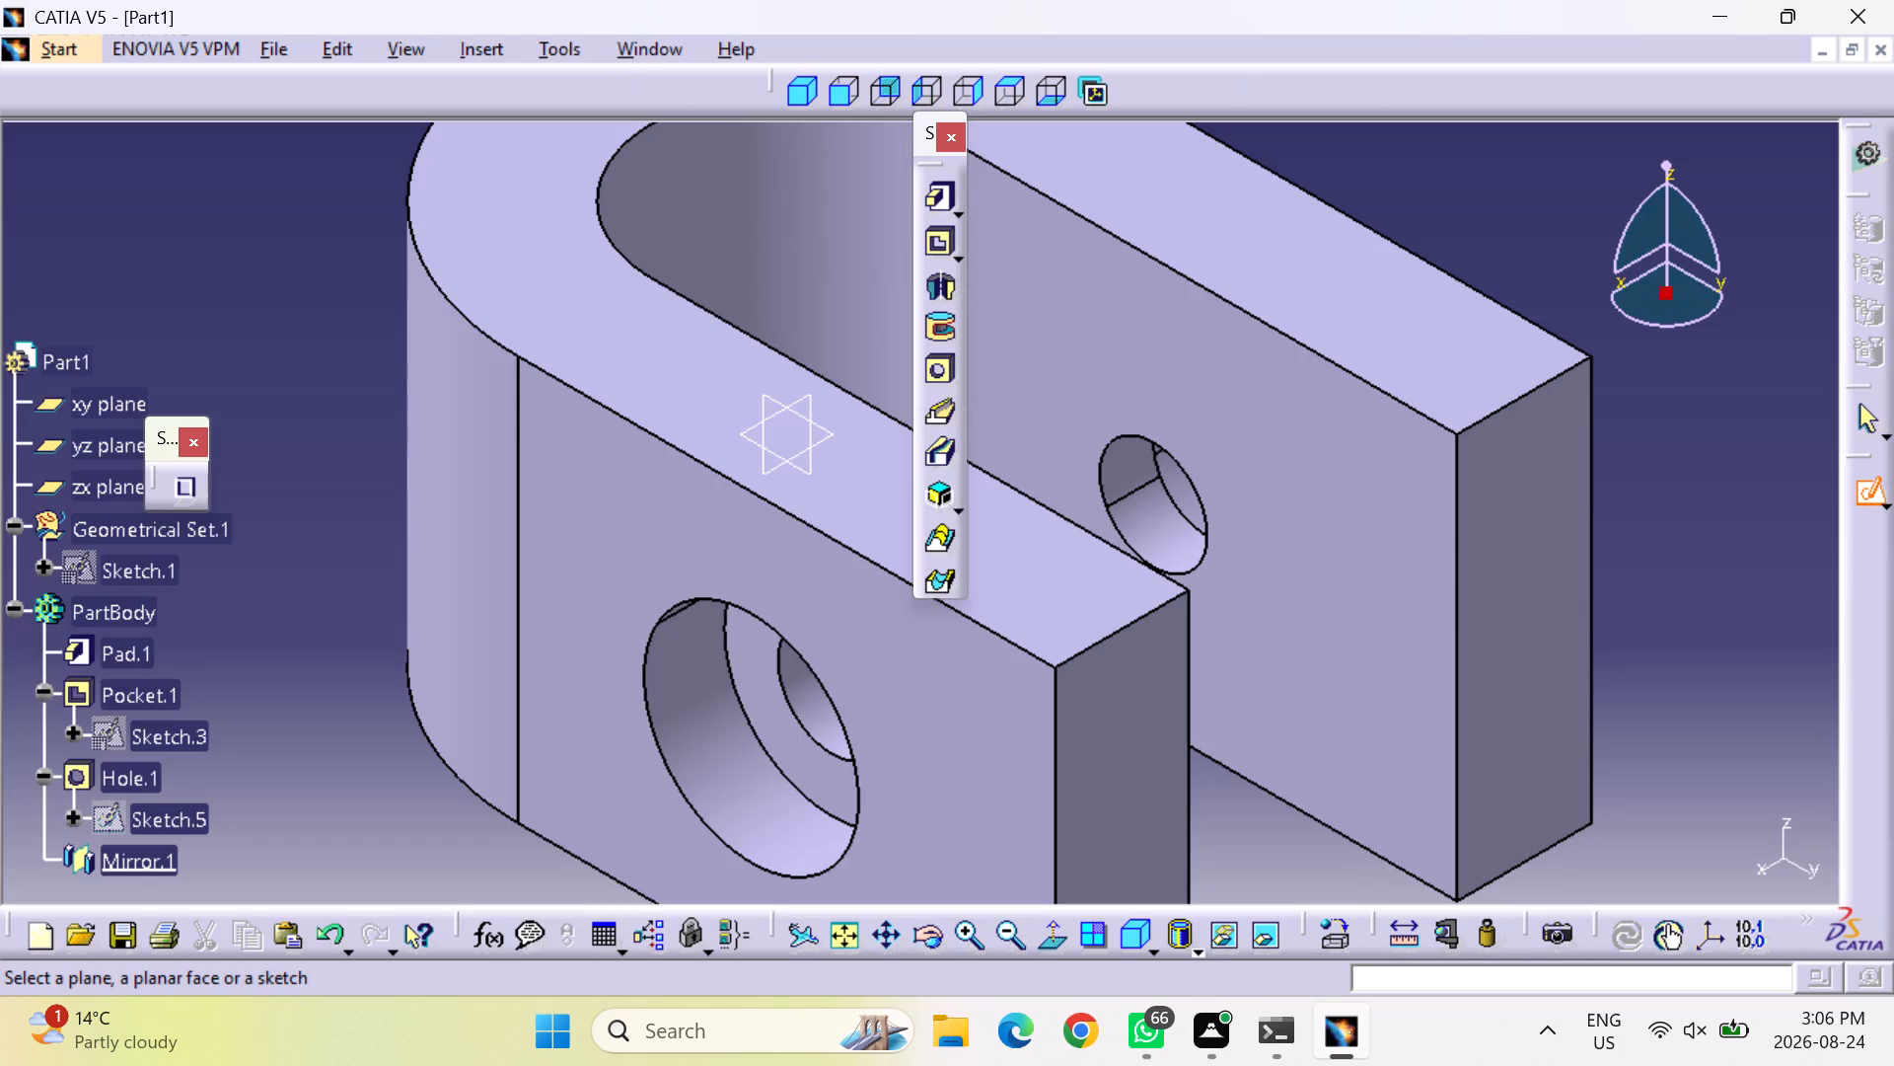
{"action": "left_click_drag", "start_coordinate": [922, 135], "coordinate": [614, 95]}
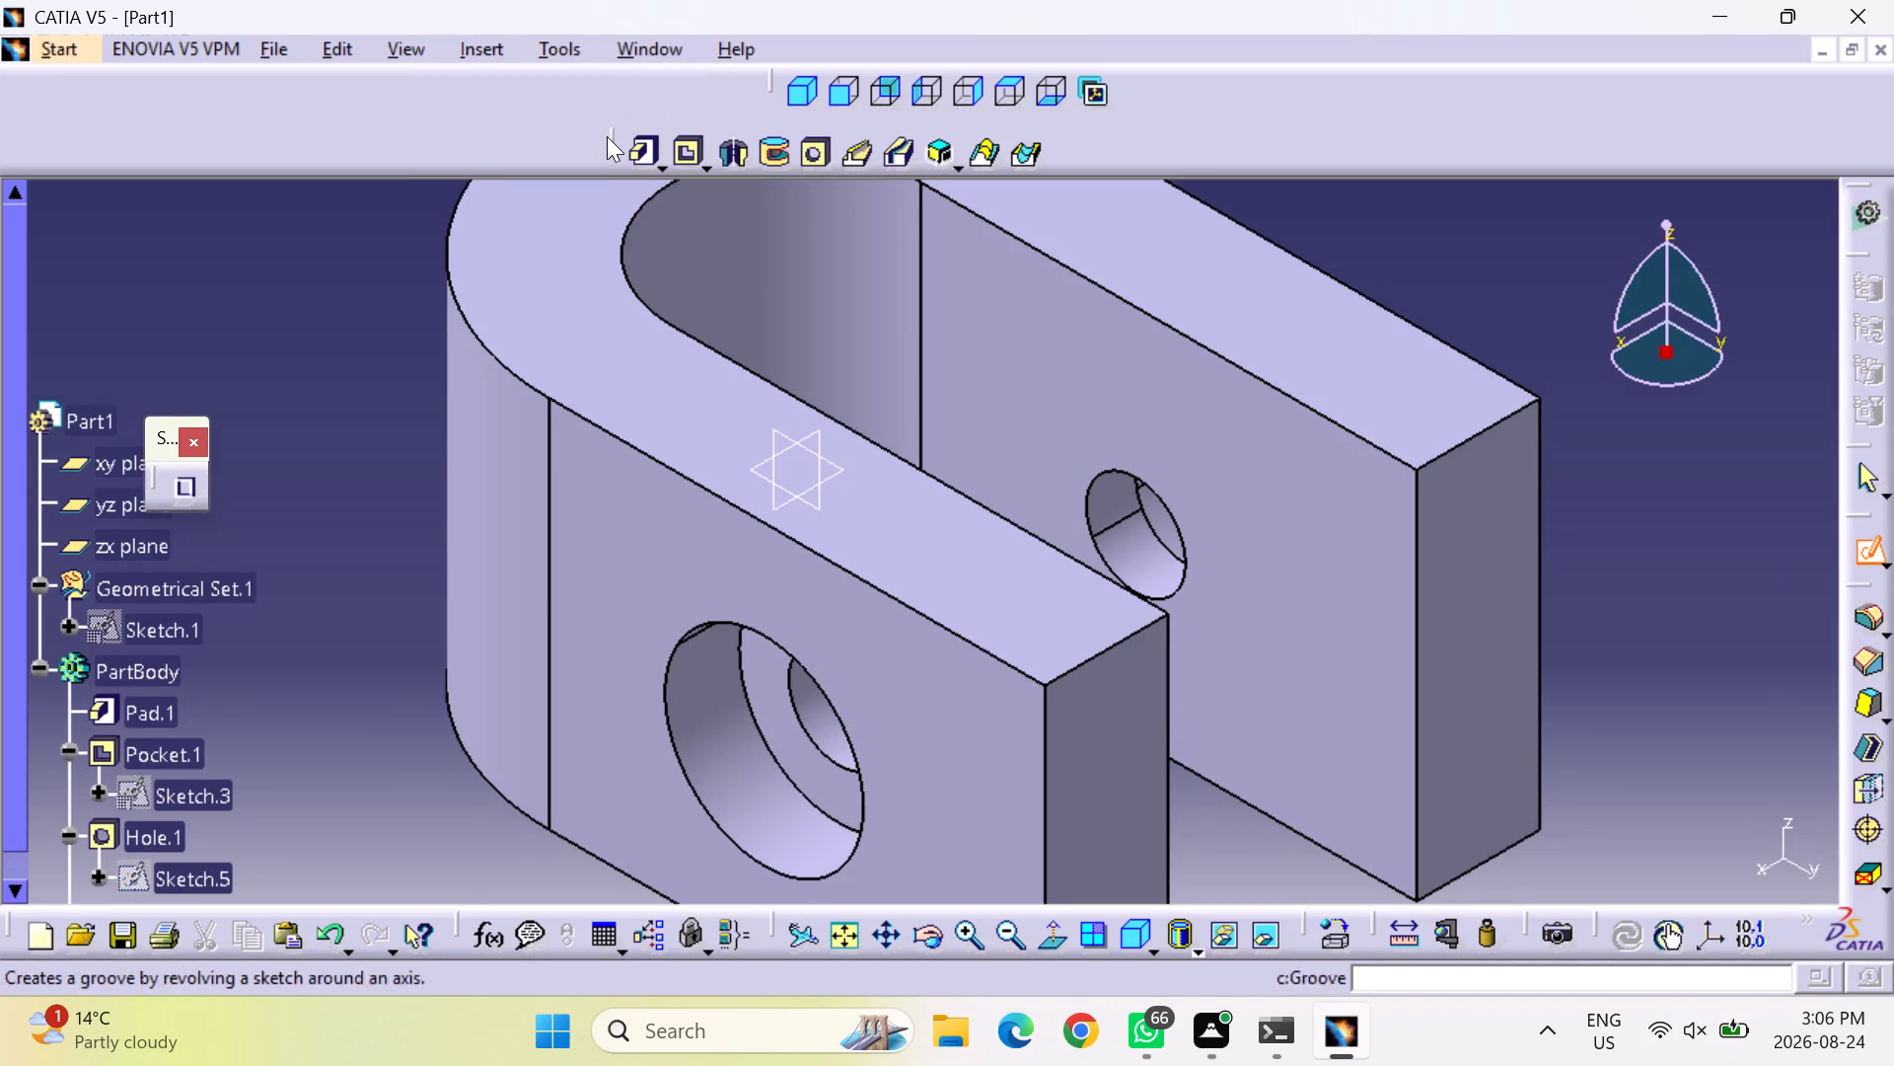
{"action": "left_click_drag", "start_coordinate": [606, 136], "coordinate": [586, 116]}
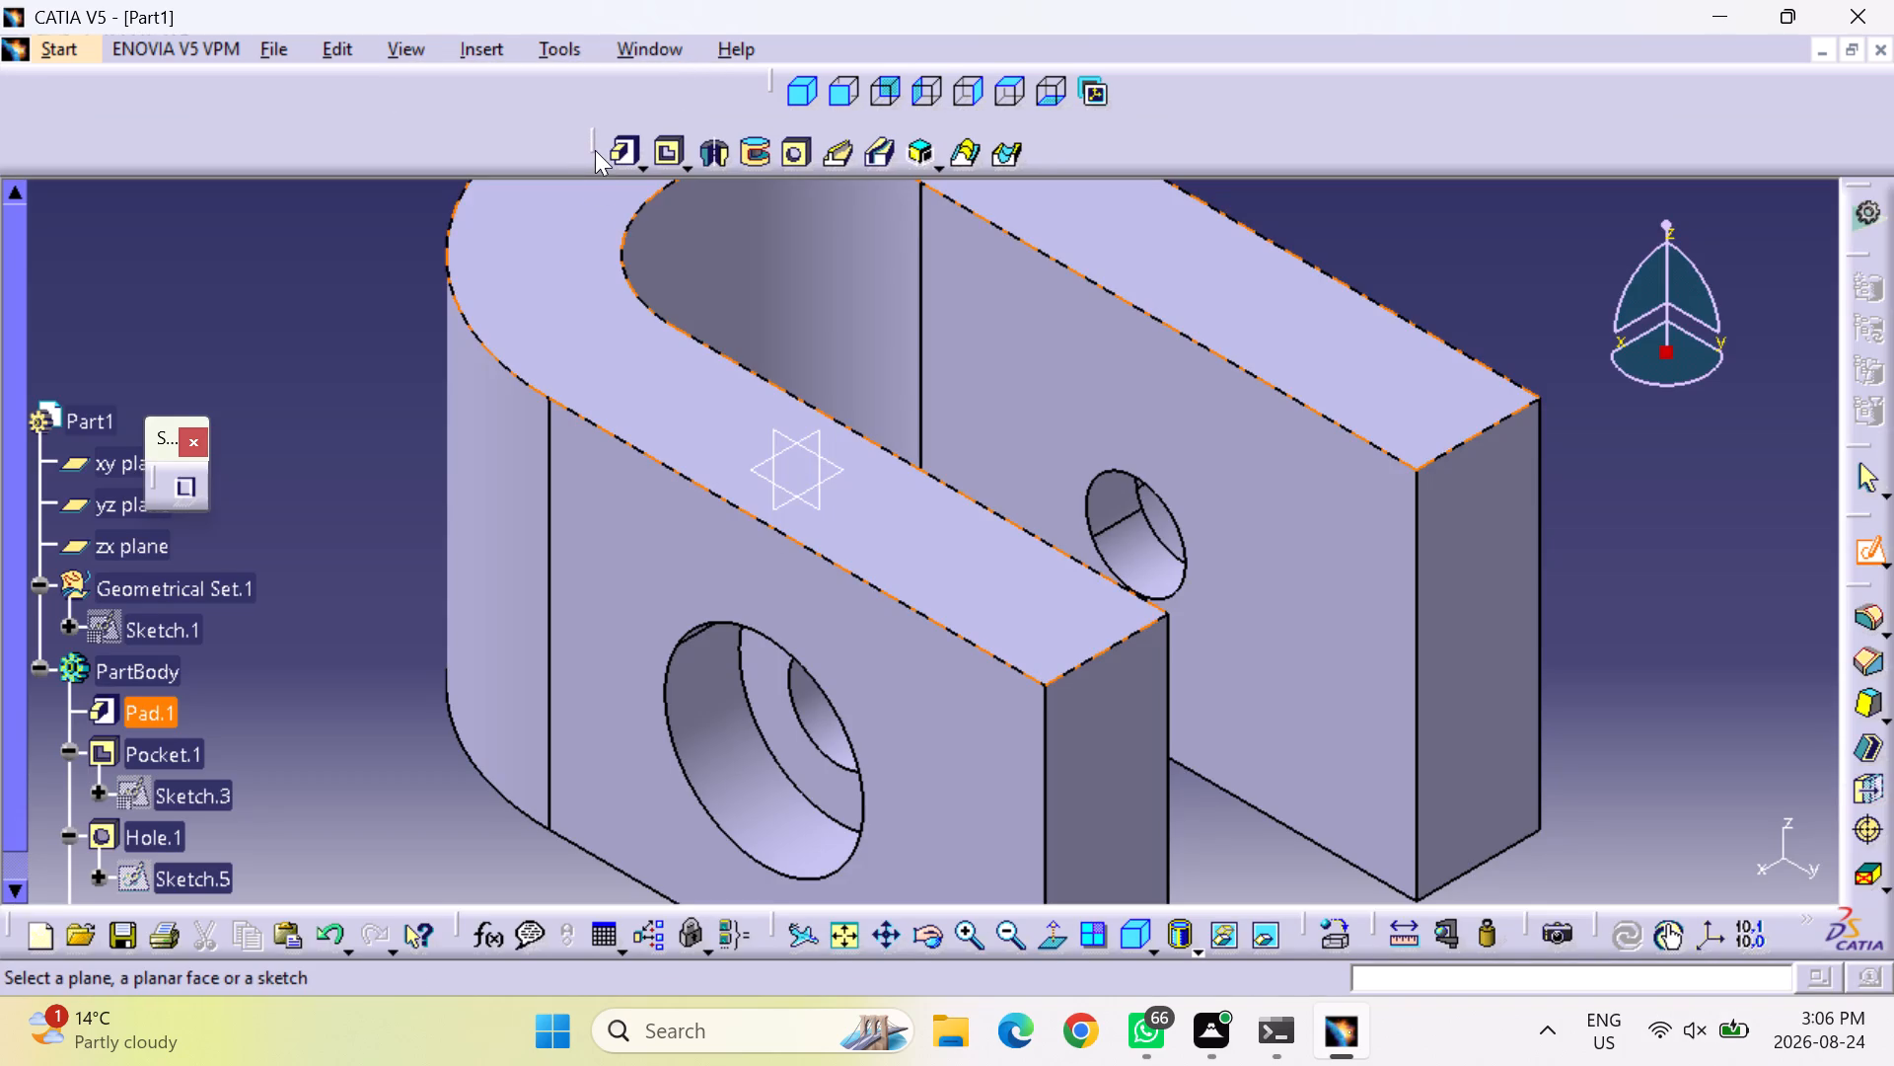
{"action": "left_click_drag", "start_coordinate": [595, 150], "coordinate": [557, 130]}
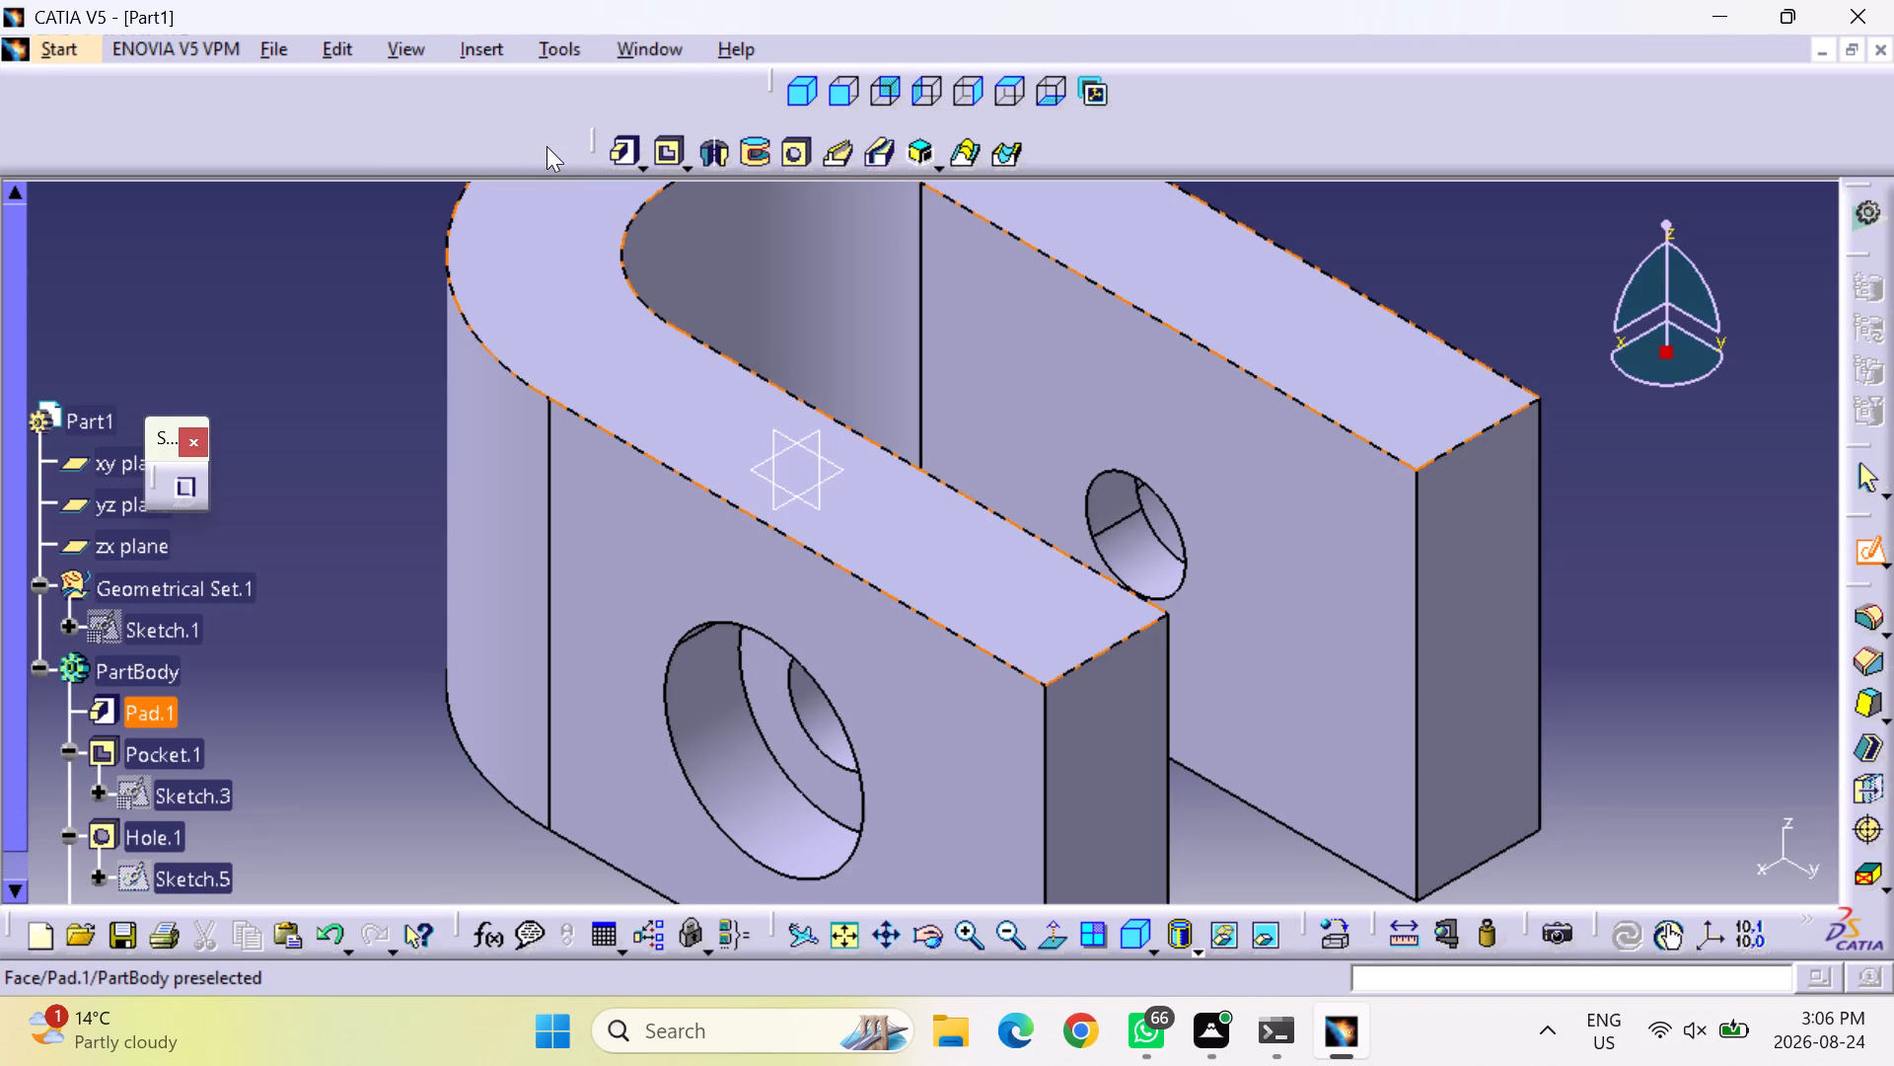
{"action": "left_click_drag", "start_coordinate": [554, 152], "coordinate": [538, 92]}
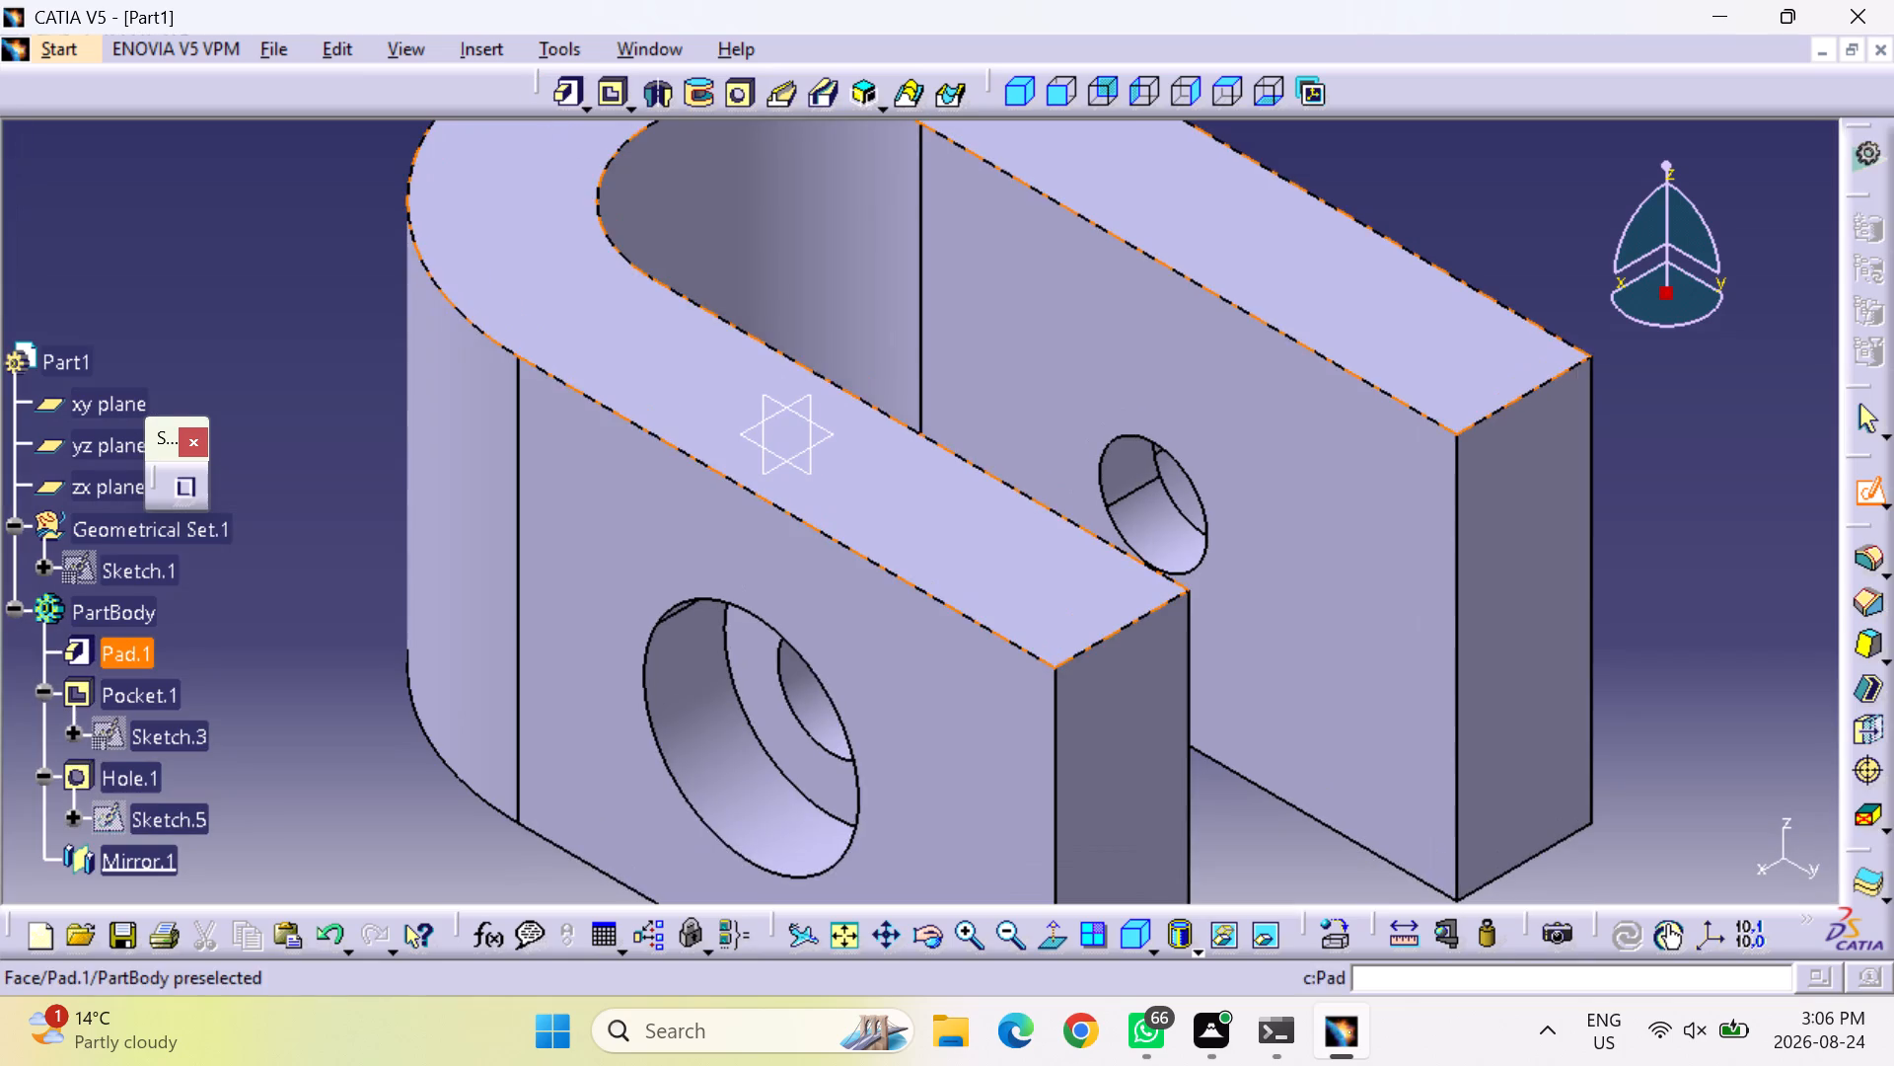
Undock the Sketcher toolbar and dock it in the upper row between the Sketch-Based Features and standard views toolbars.
{"action": "double_click", "coordinate": [1017, 923]}
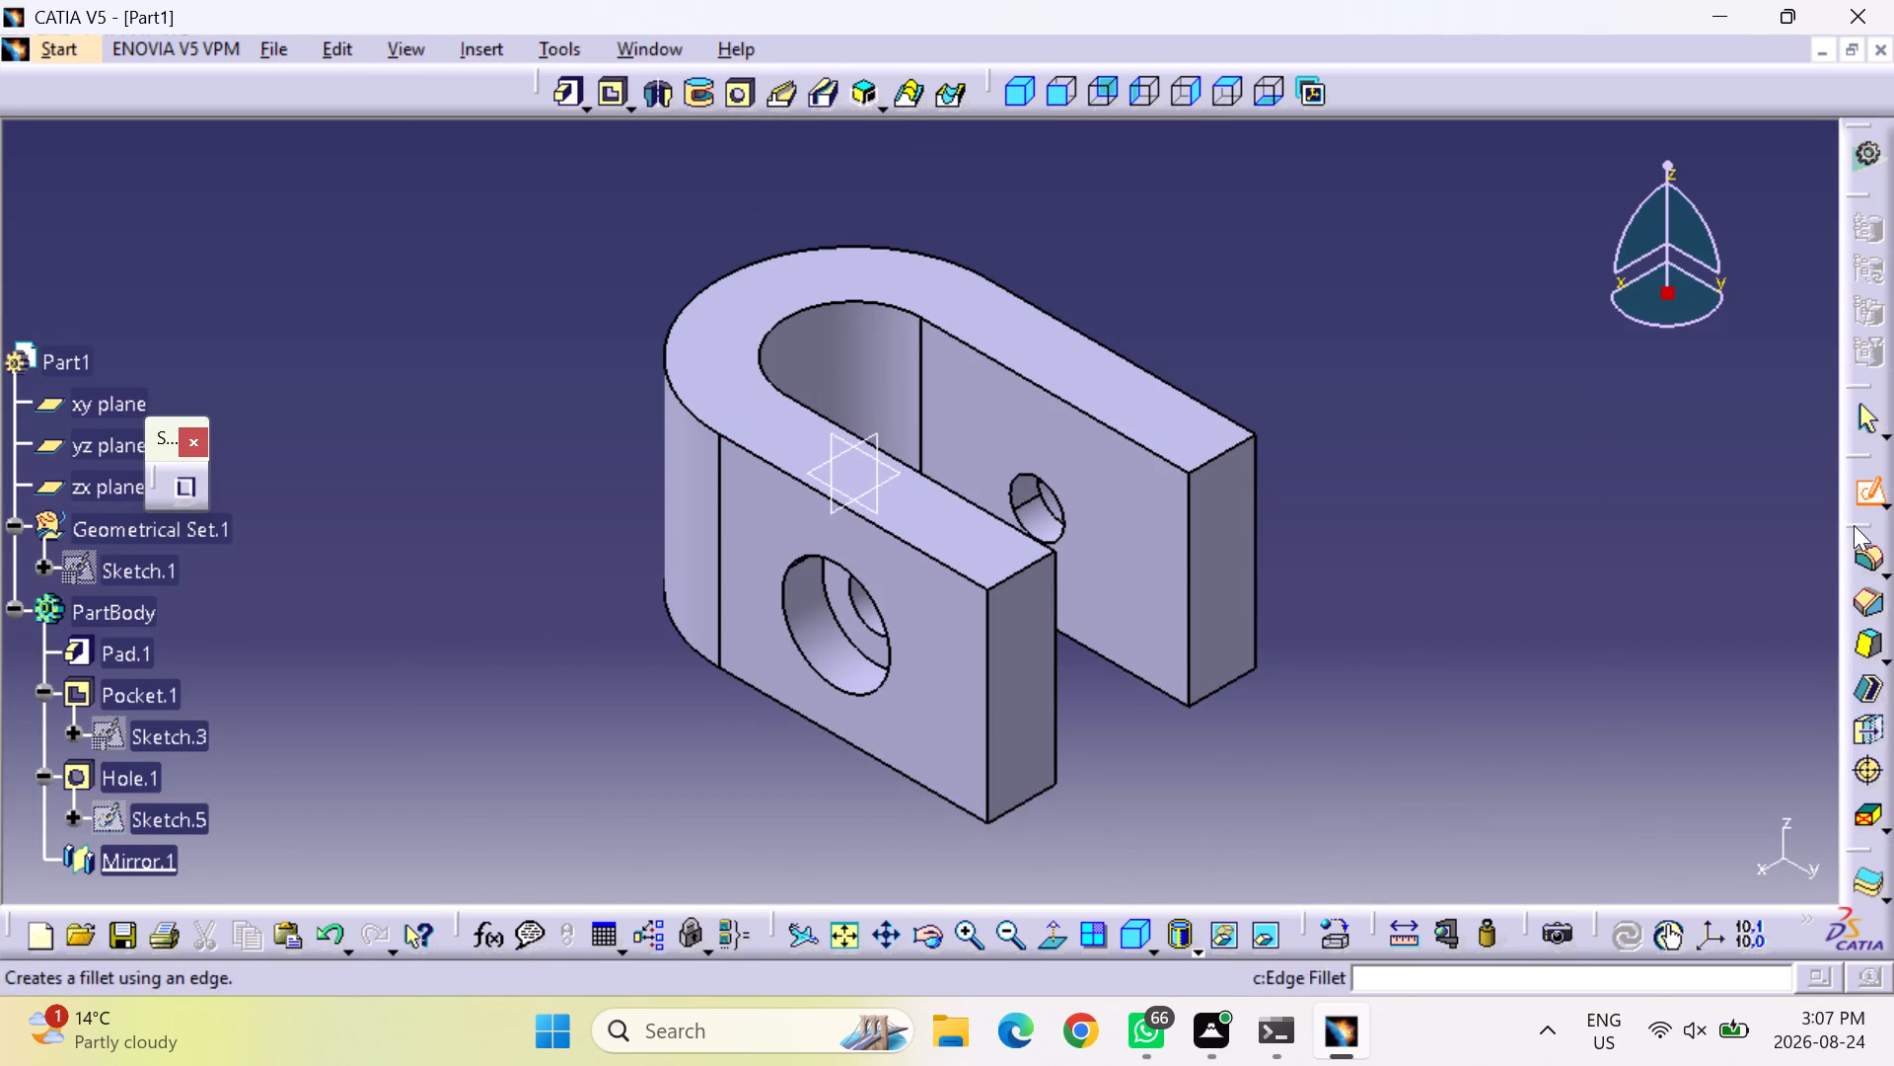
{"action": "left_click_drag", "start_coordinate": [1849, 516], "coordinate": [1893, 152]}
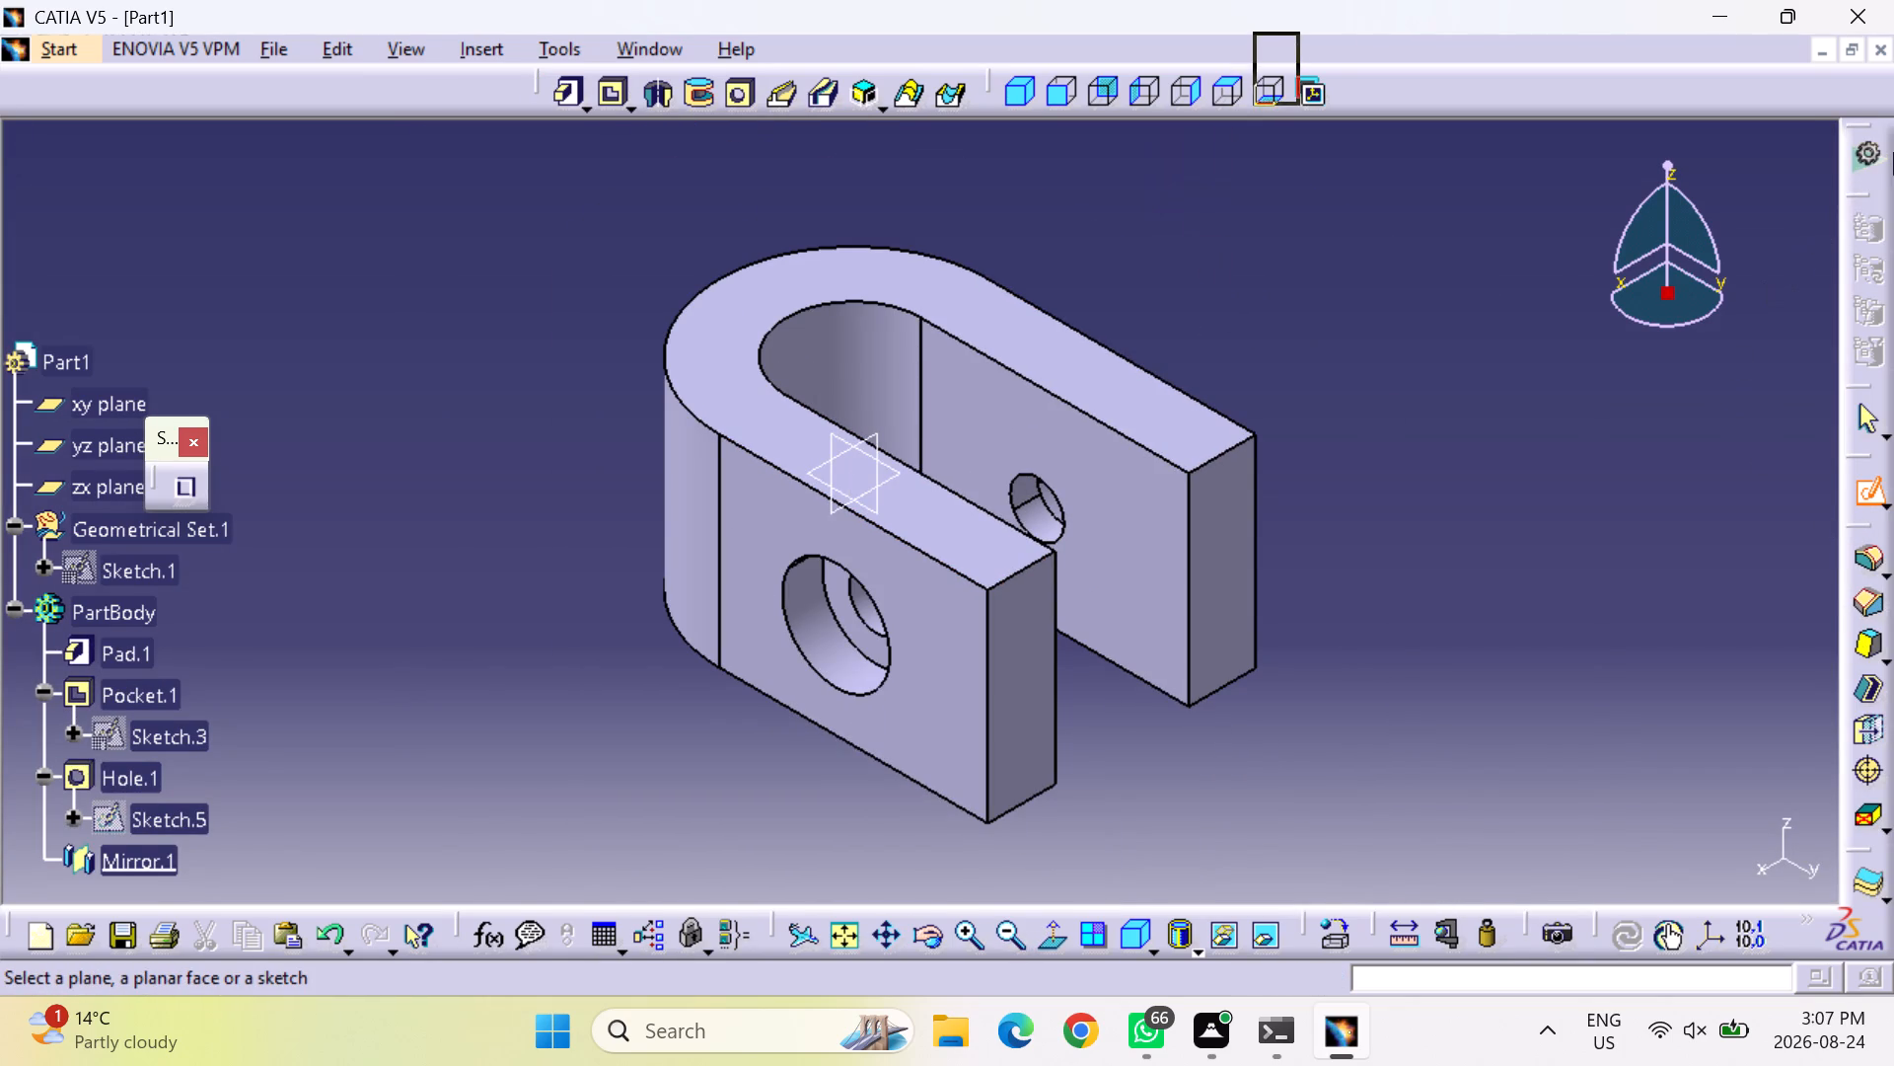
{"action": "left_click_drag", "start_coordinate": [1893, 152], "coordinate": [697, 186]}
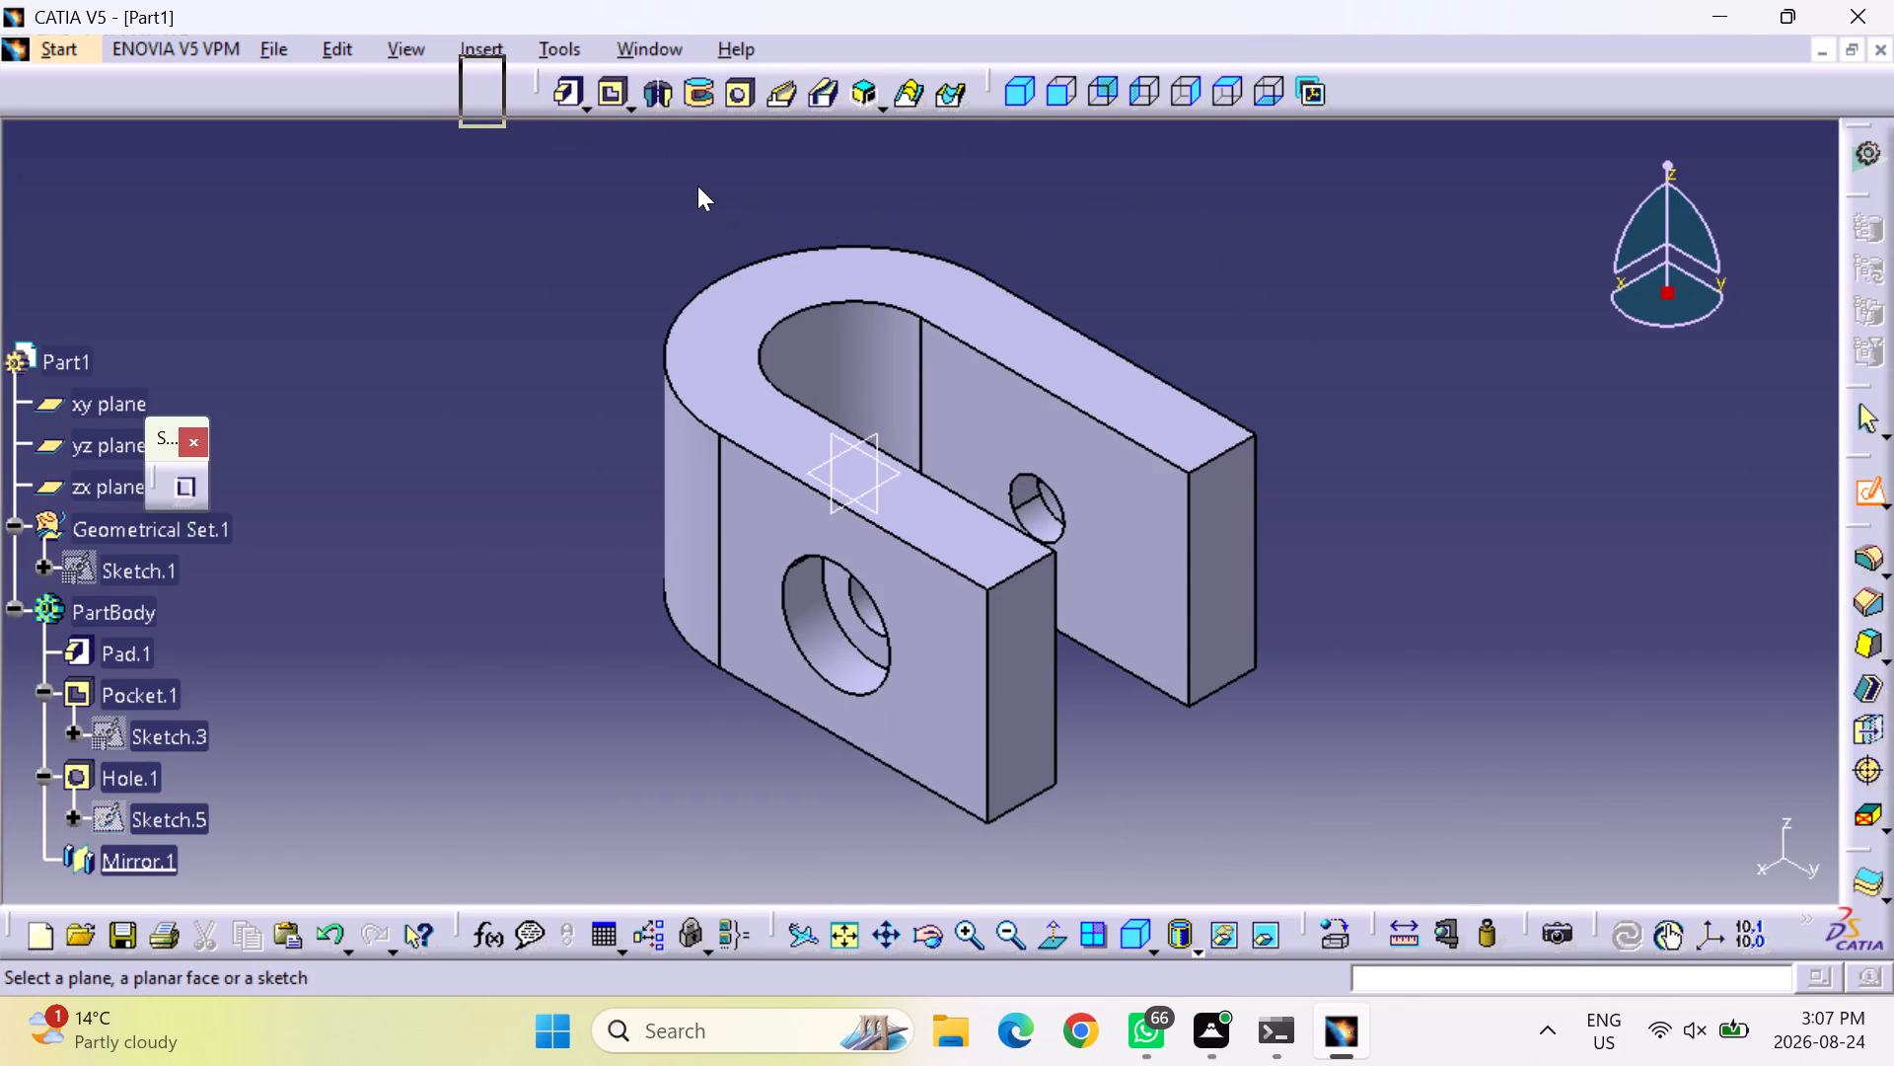
{"action": "left_click_drag", "start_coordinate": [697, 186], "coordinate": [619, 145]}
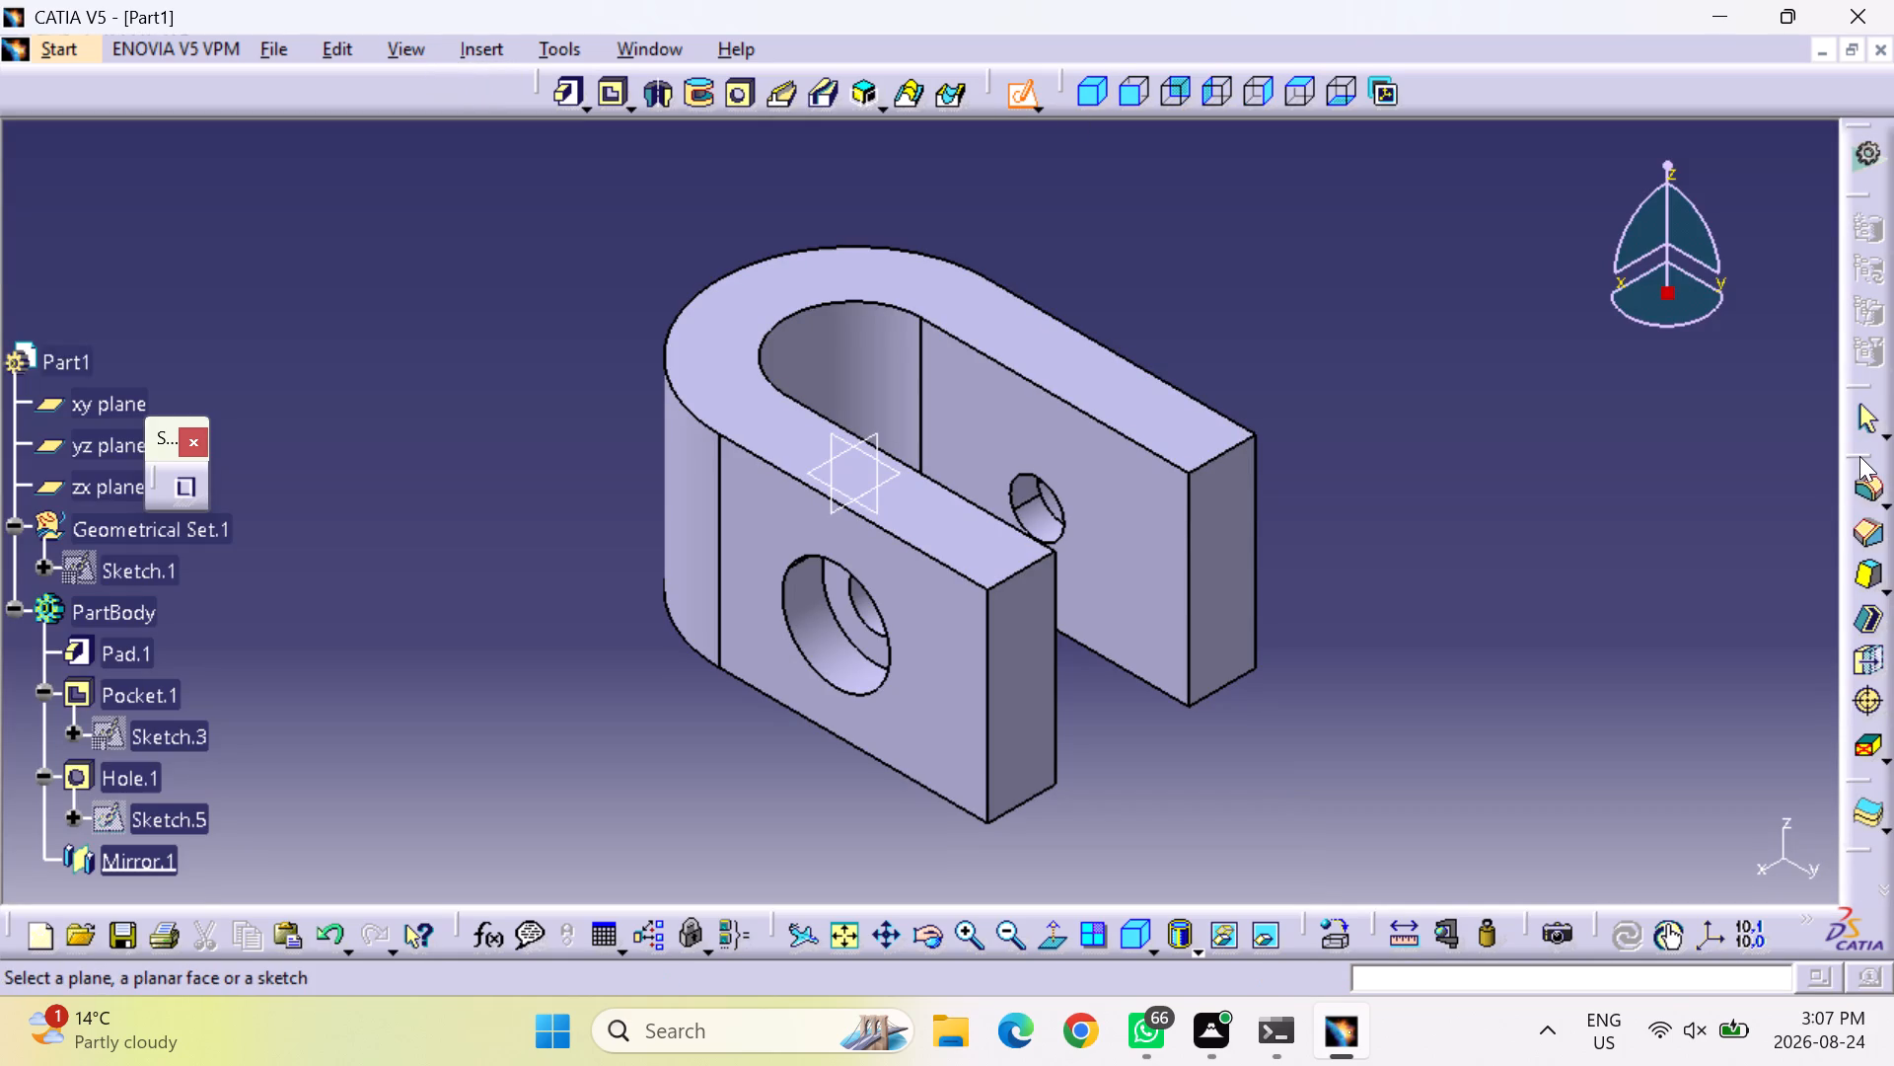
Dock the Dress-Up Features toolbar in the upper toolbar row ahead of the Sketch-Based Features toolbar.
{"action": "left_click_drag", "start_coordinate": [1859, 456], "coordinate": [316, 69]}
{"action": "left_click_drag", "start_coordinate": [316, 69], "coordinate": [313, 91]}
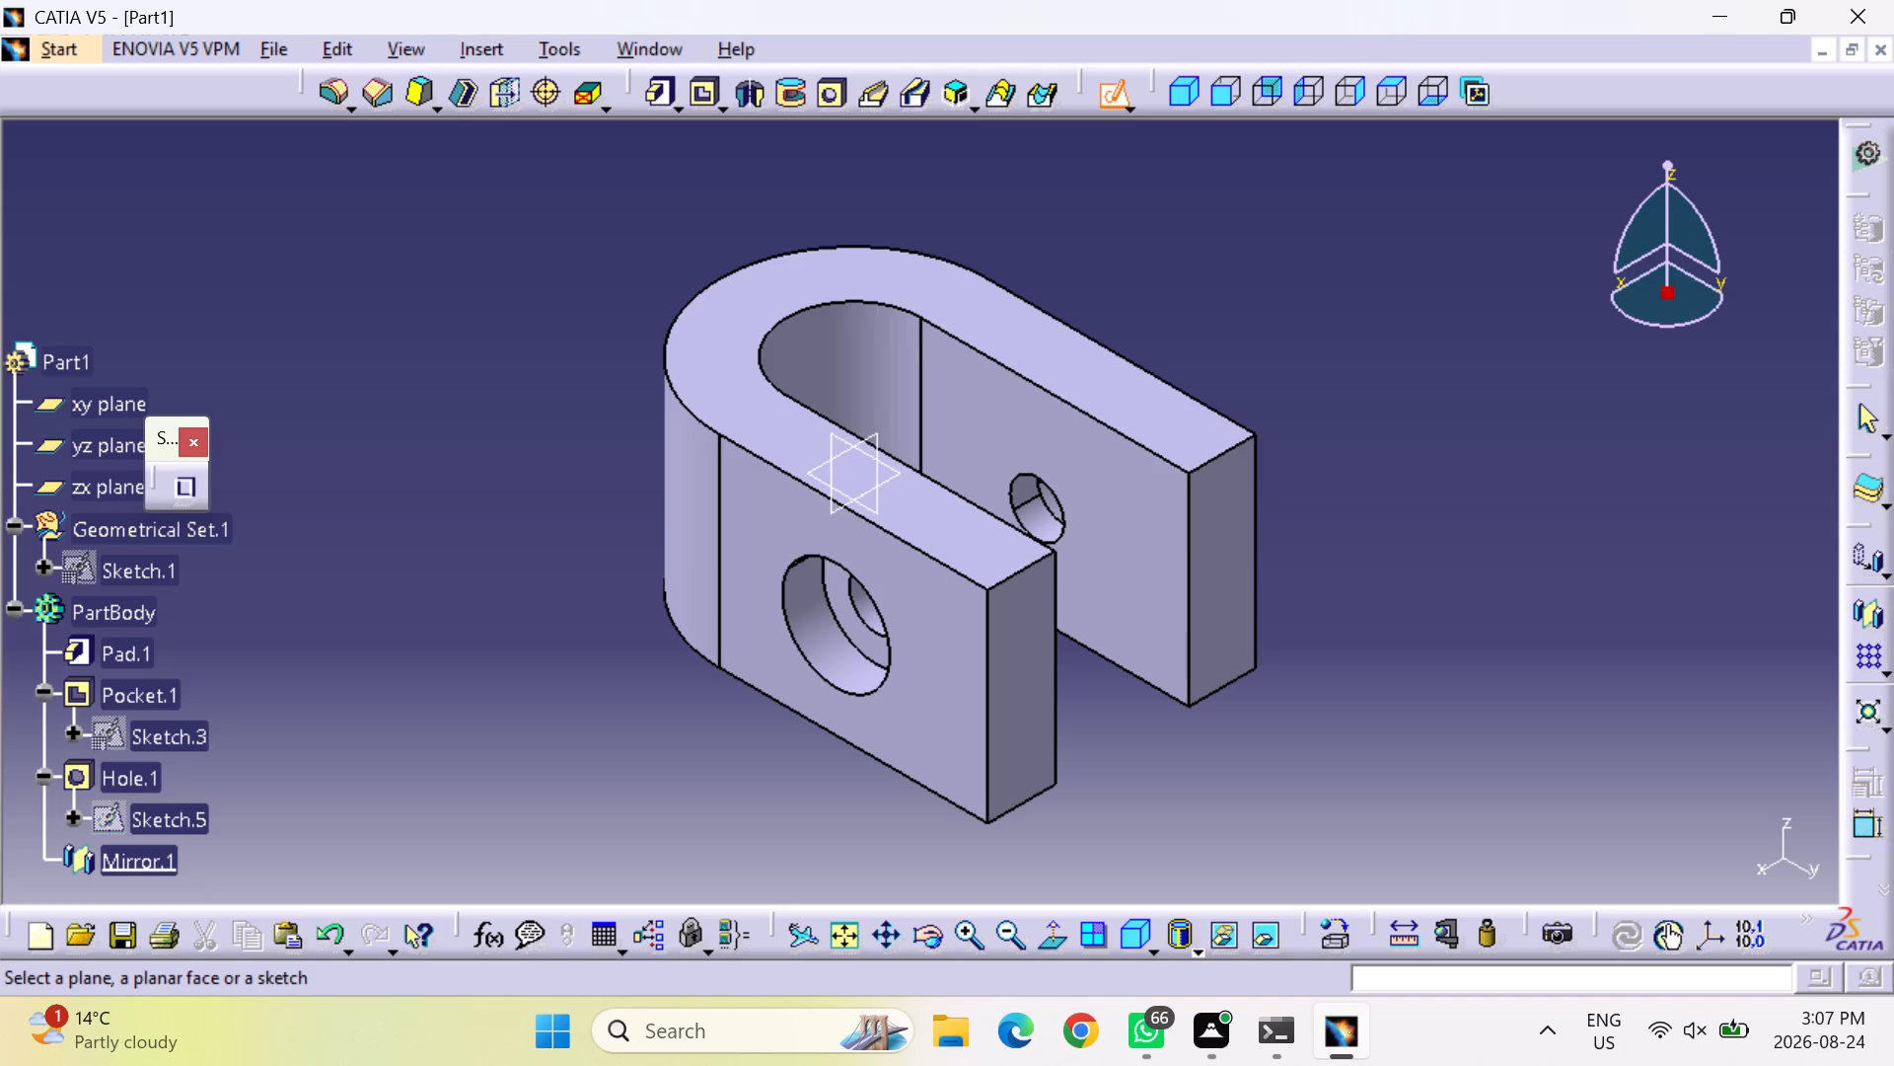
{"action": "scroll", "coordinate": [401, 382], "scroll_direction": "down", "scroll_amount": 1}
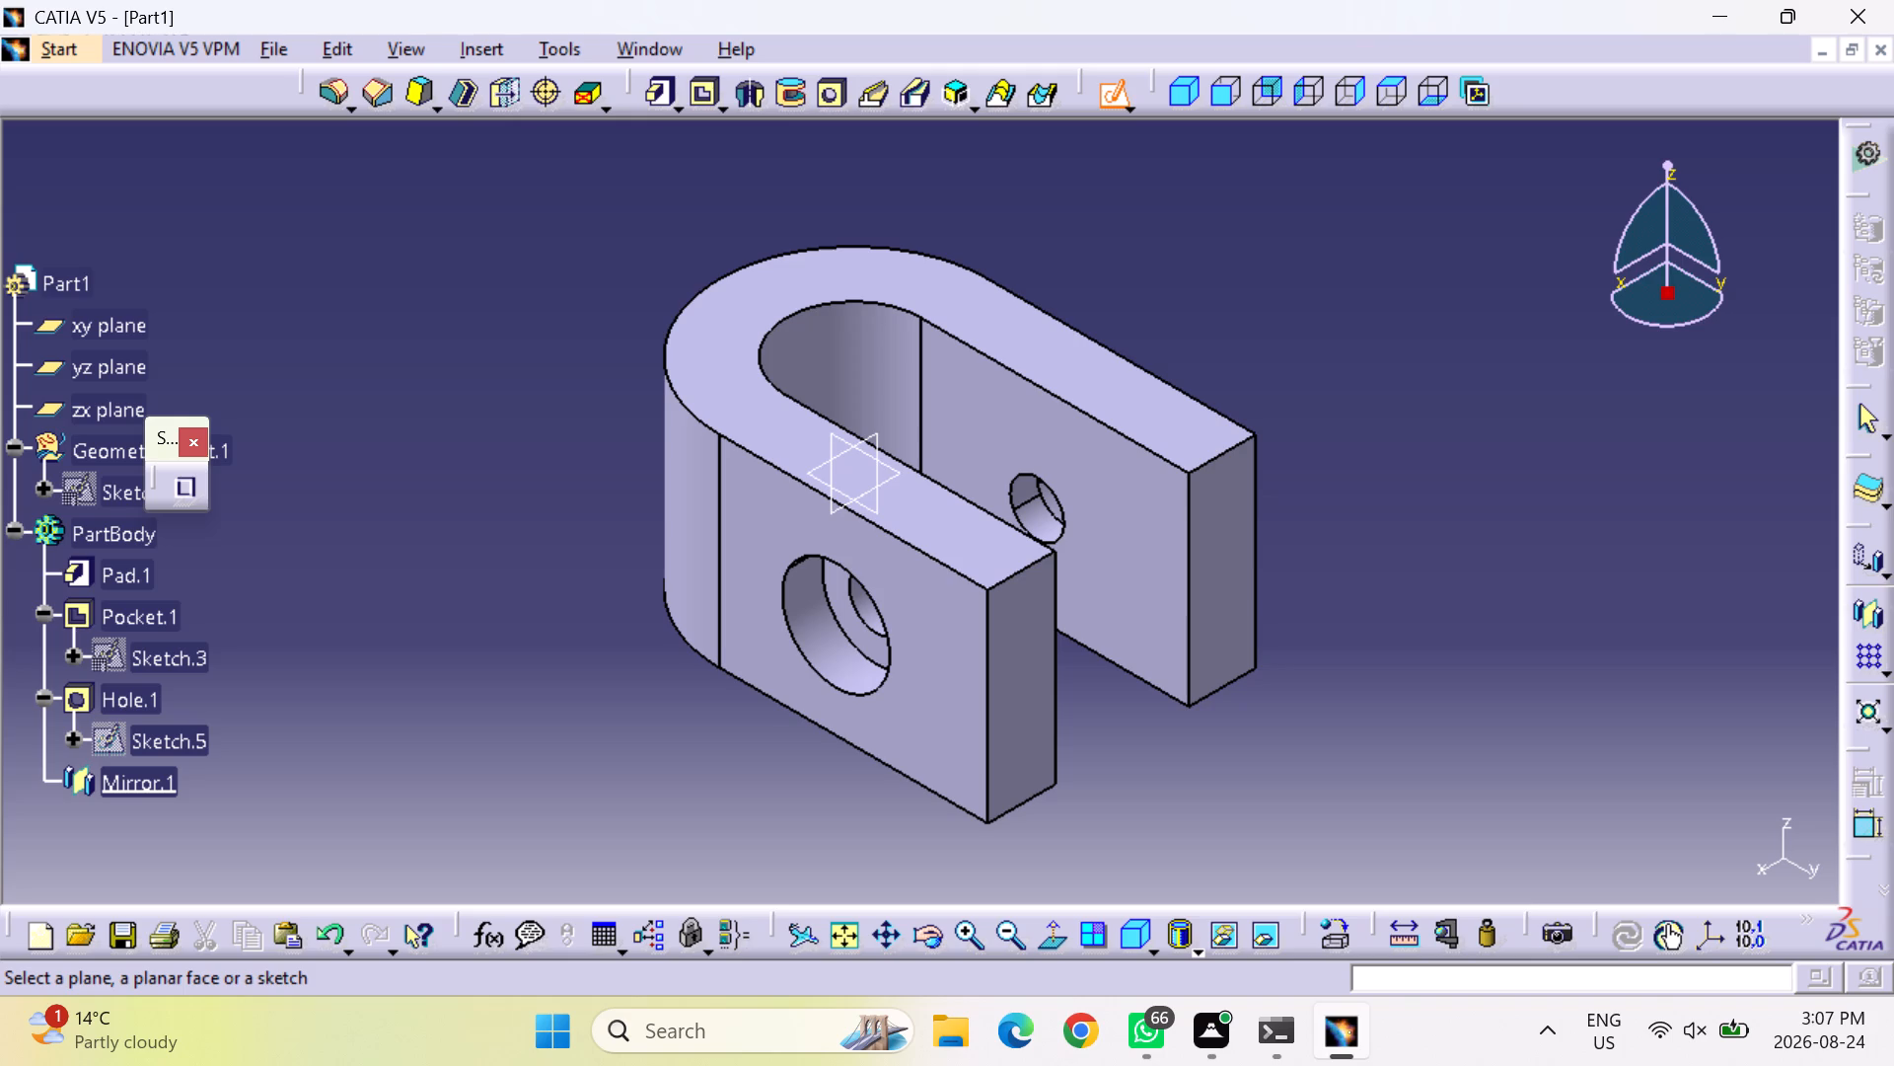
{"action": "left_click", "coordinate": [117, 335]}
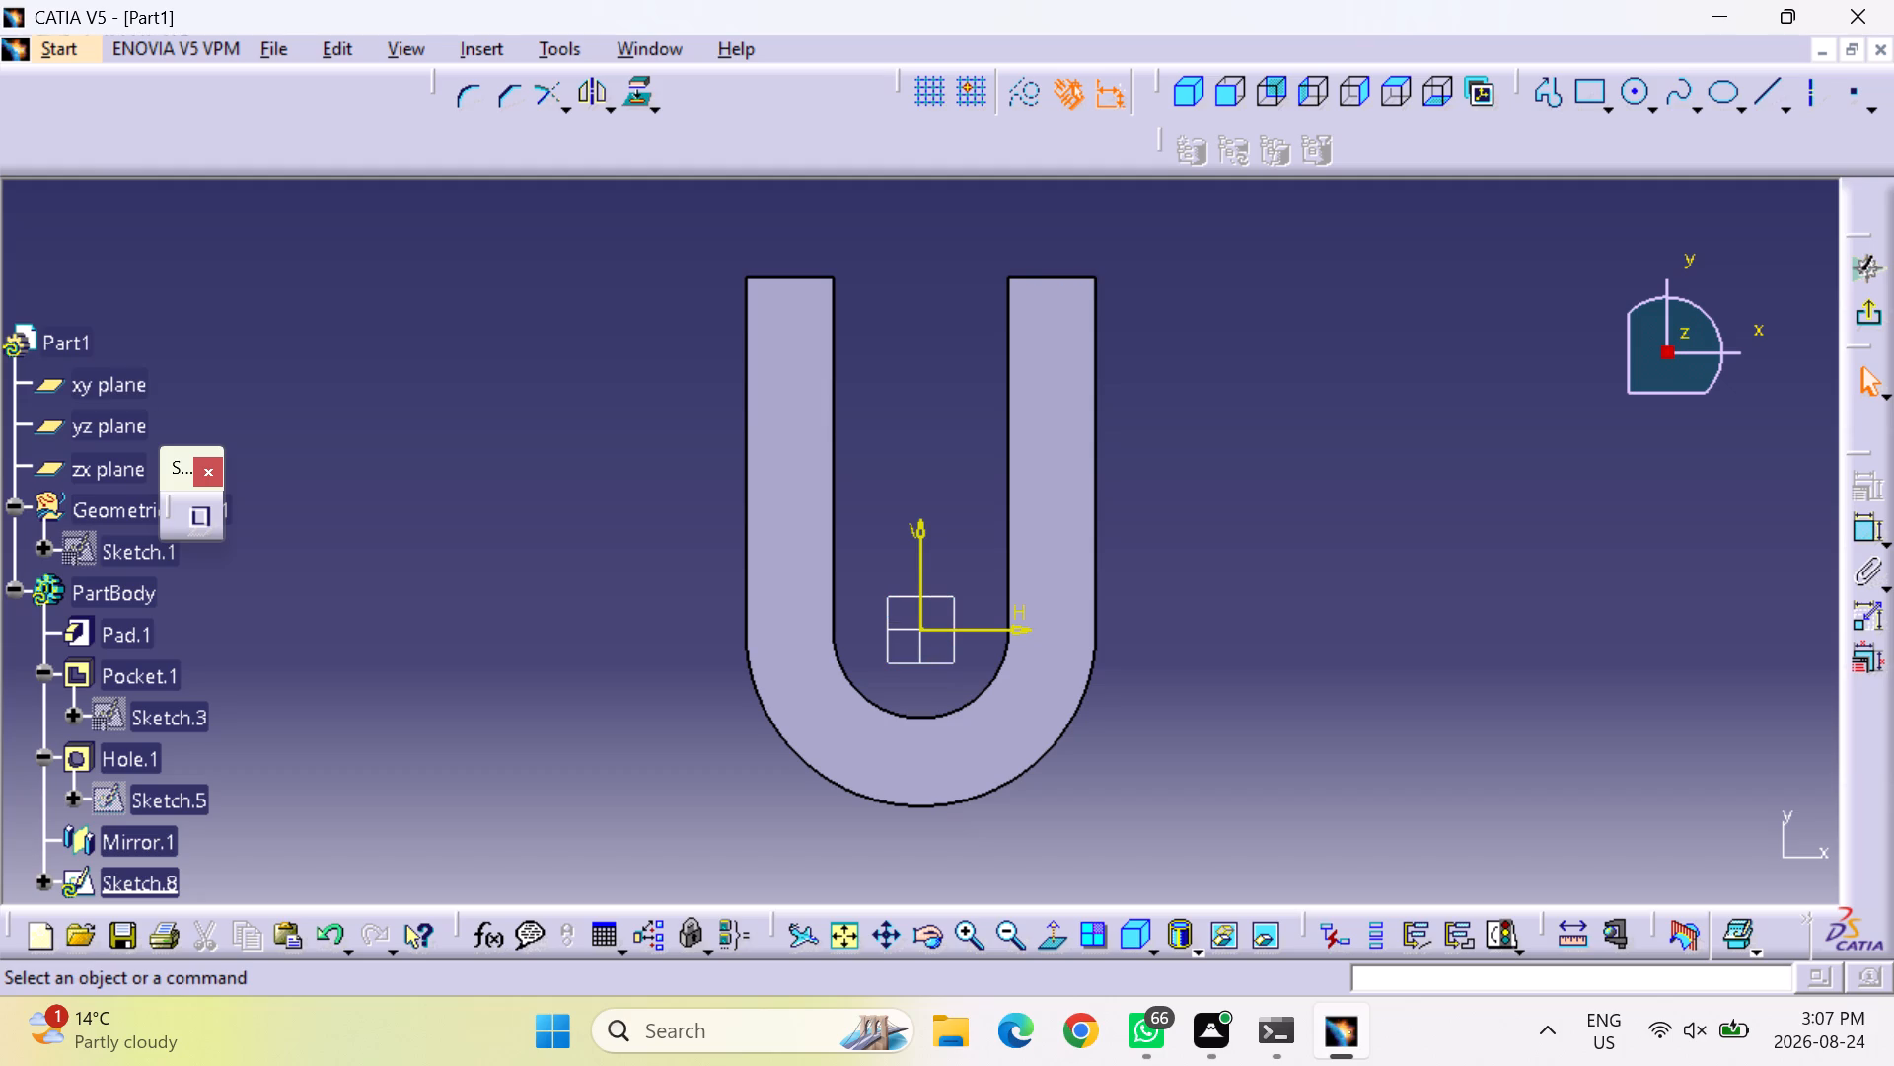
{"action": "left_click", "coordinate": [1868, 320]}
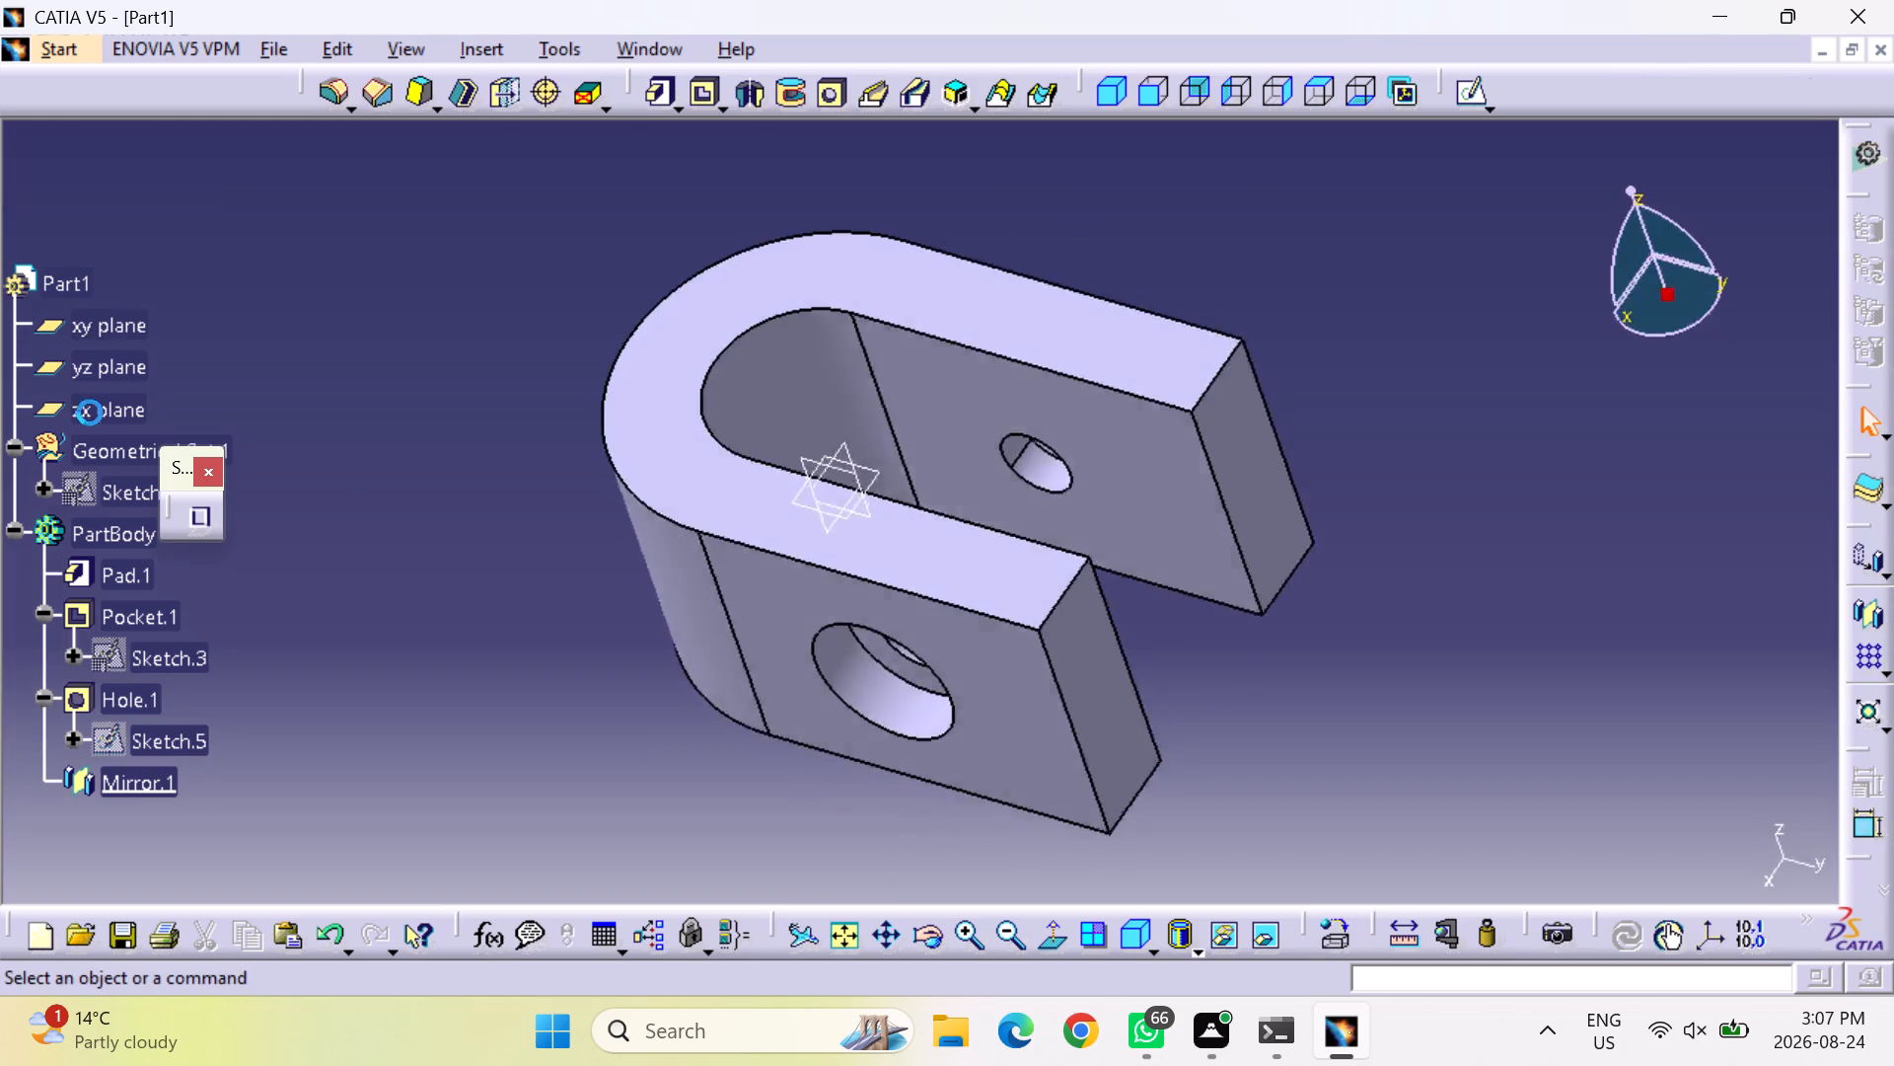
Create a positioned sketch on the xy plane with the H and V axes swapped and the V direction reversed.
{"action": "left_click", "coordinate": [133, 335]}
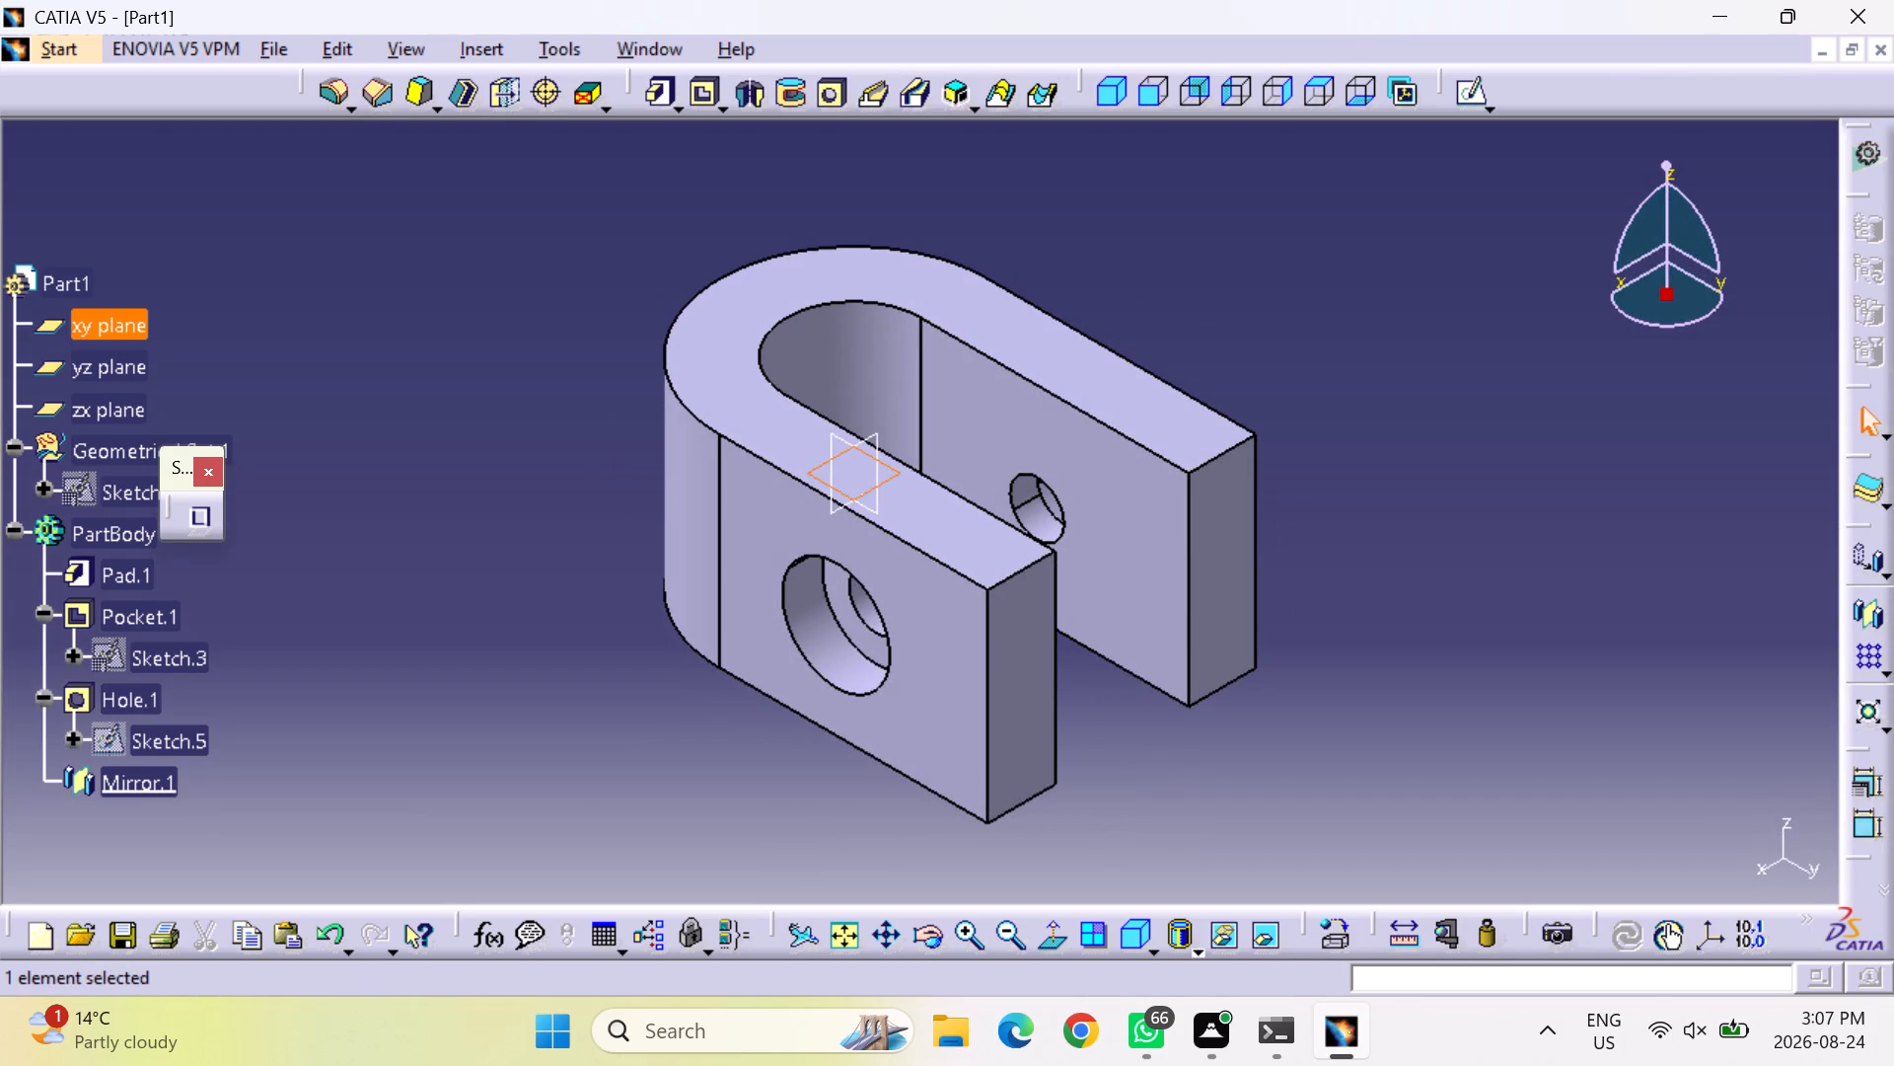
{"action": "left_click", "coordinate": [1495, 110]}
{"action": "left_click", "coordinate": [1492, 105]}
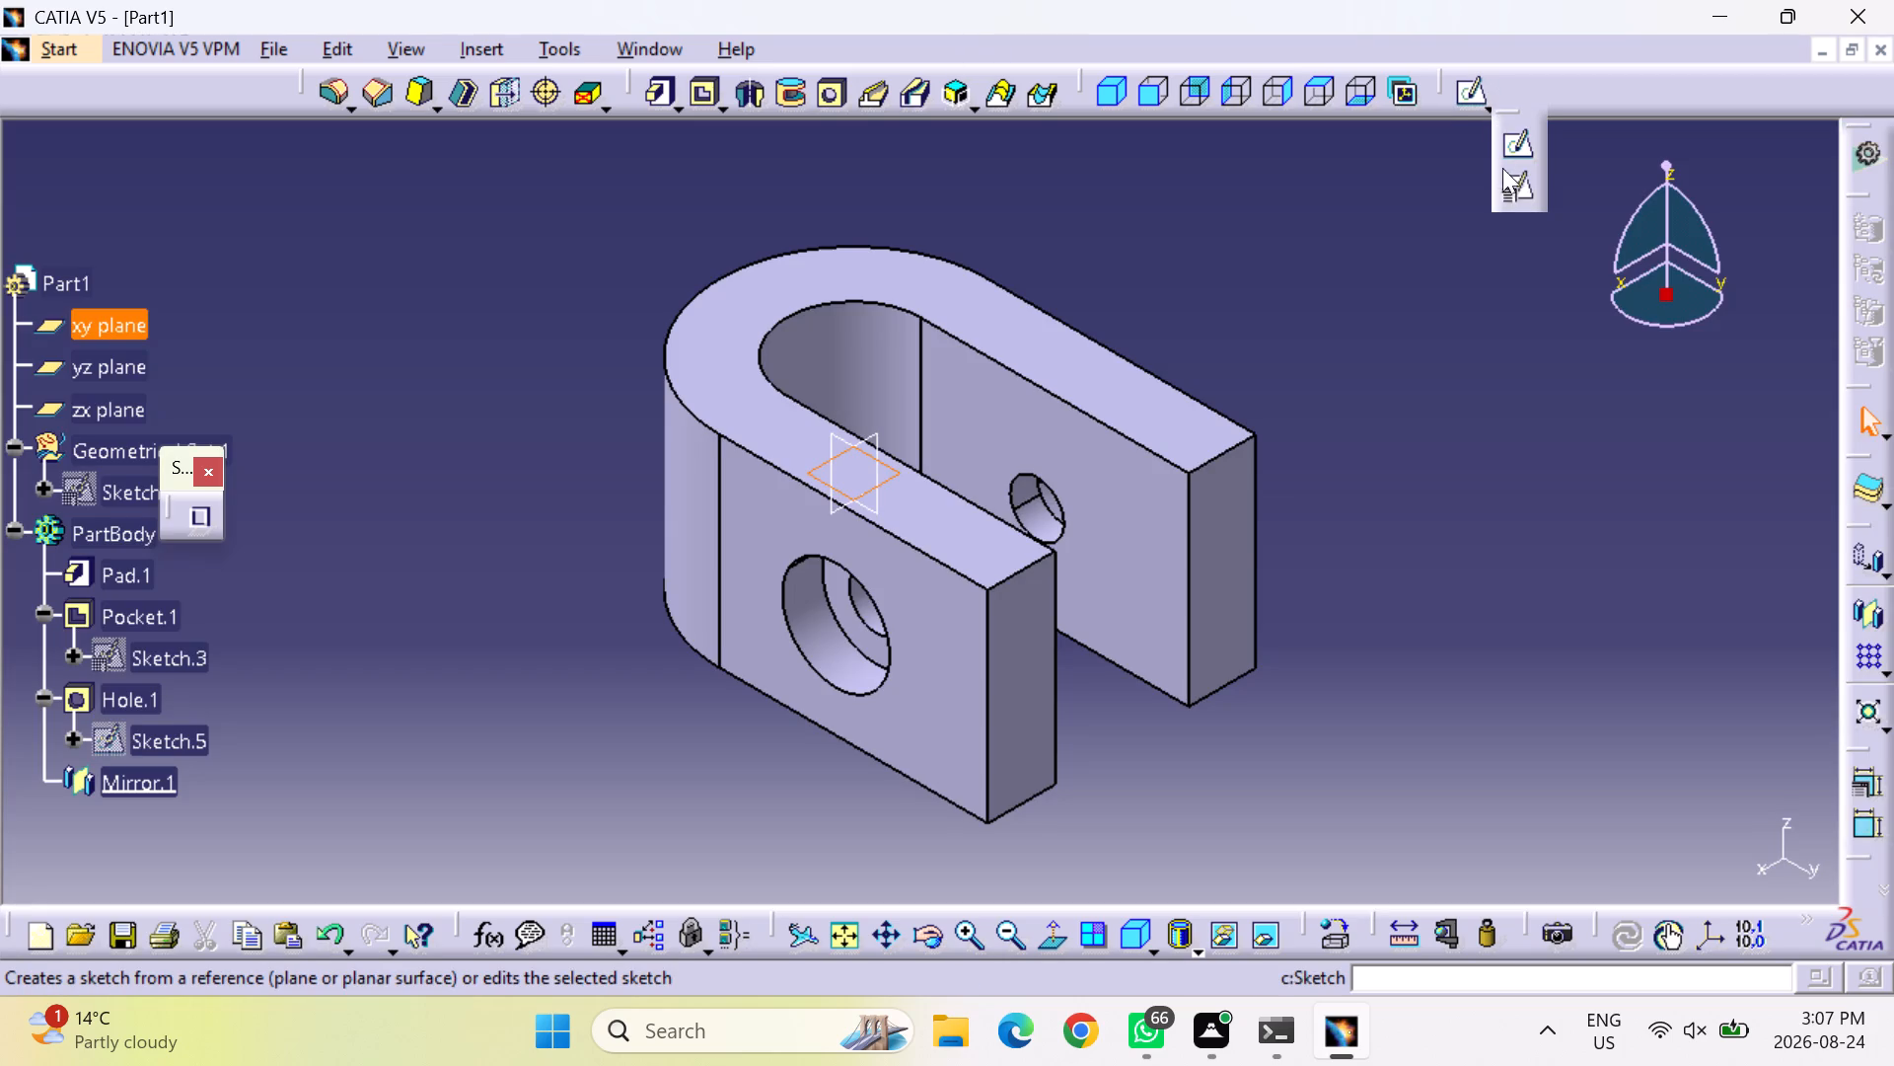
{"action": "left_click", "coordinate": [1506, 195]}
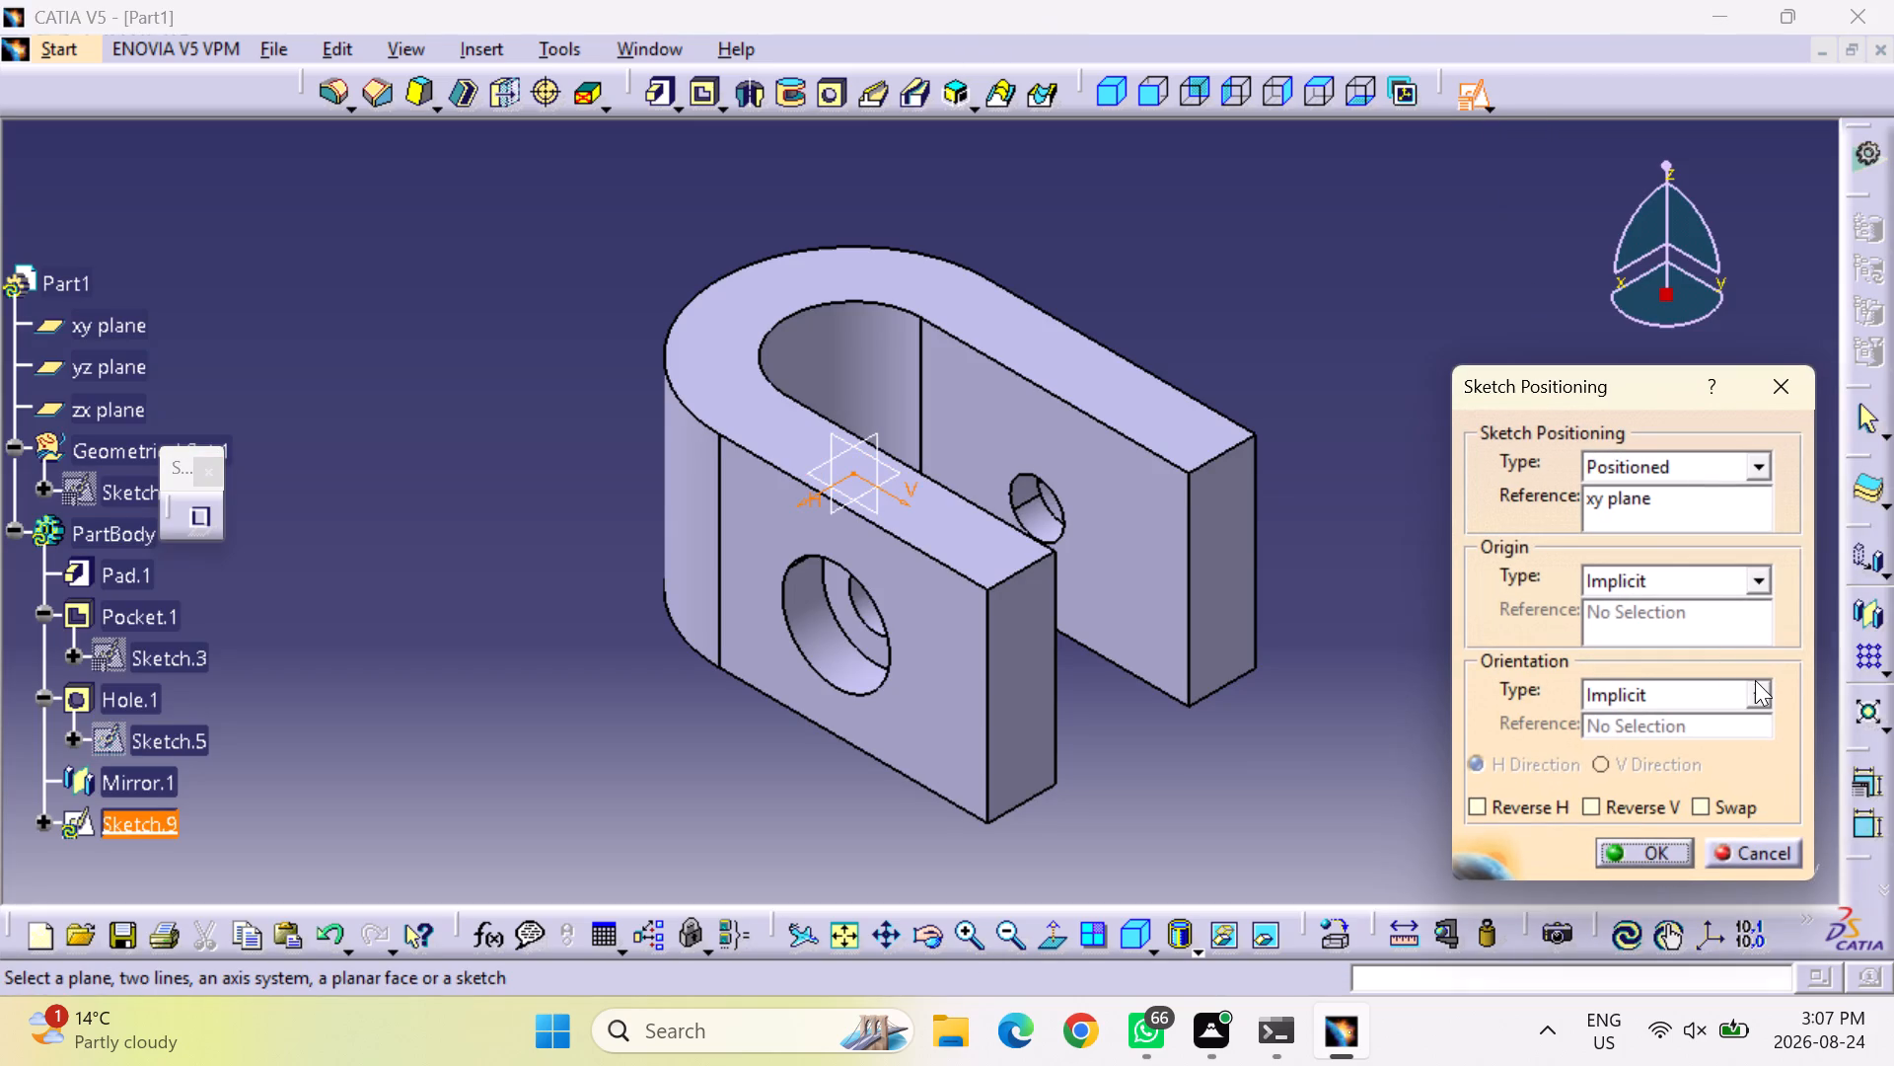
{"action": "left_click", "coordinate": [1703, 795]}
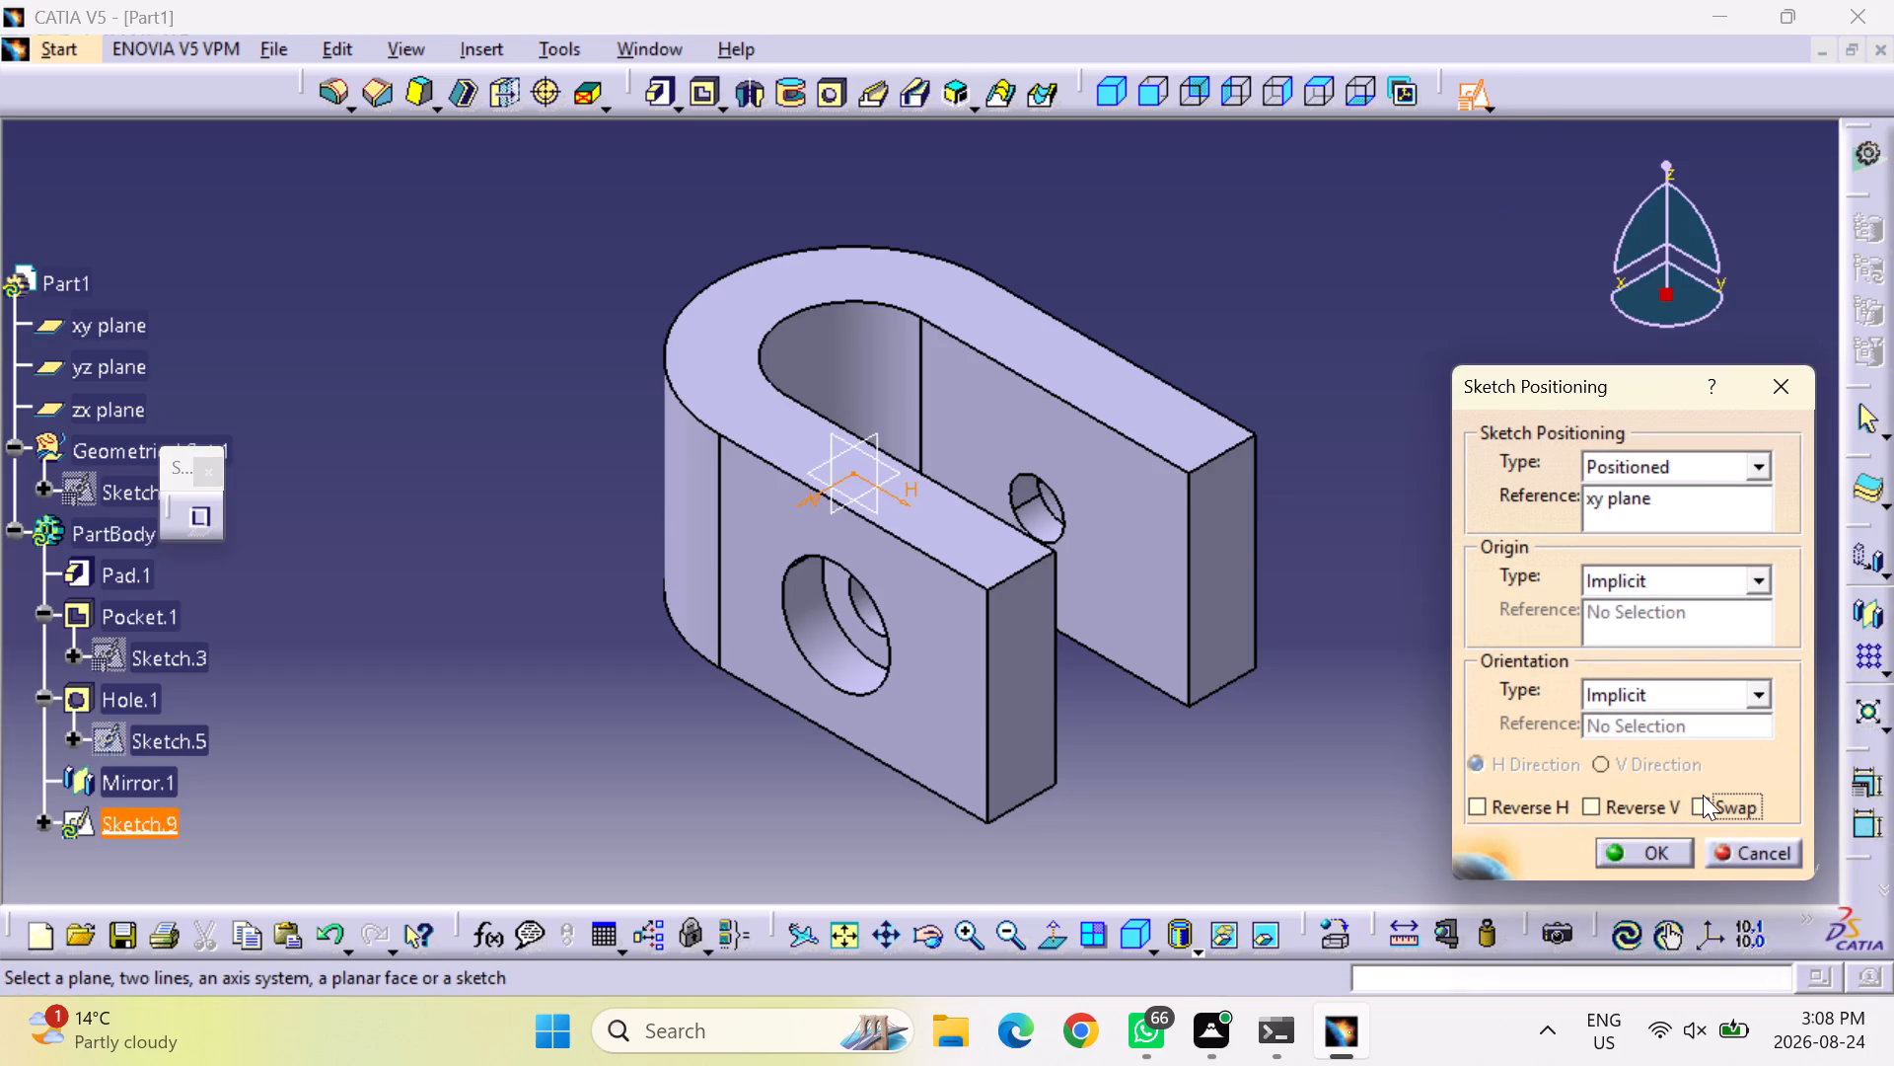
{"action": "left_click", "coordinate": [1593, 800]}
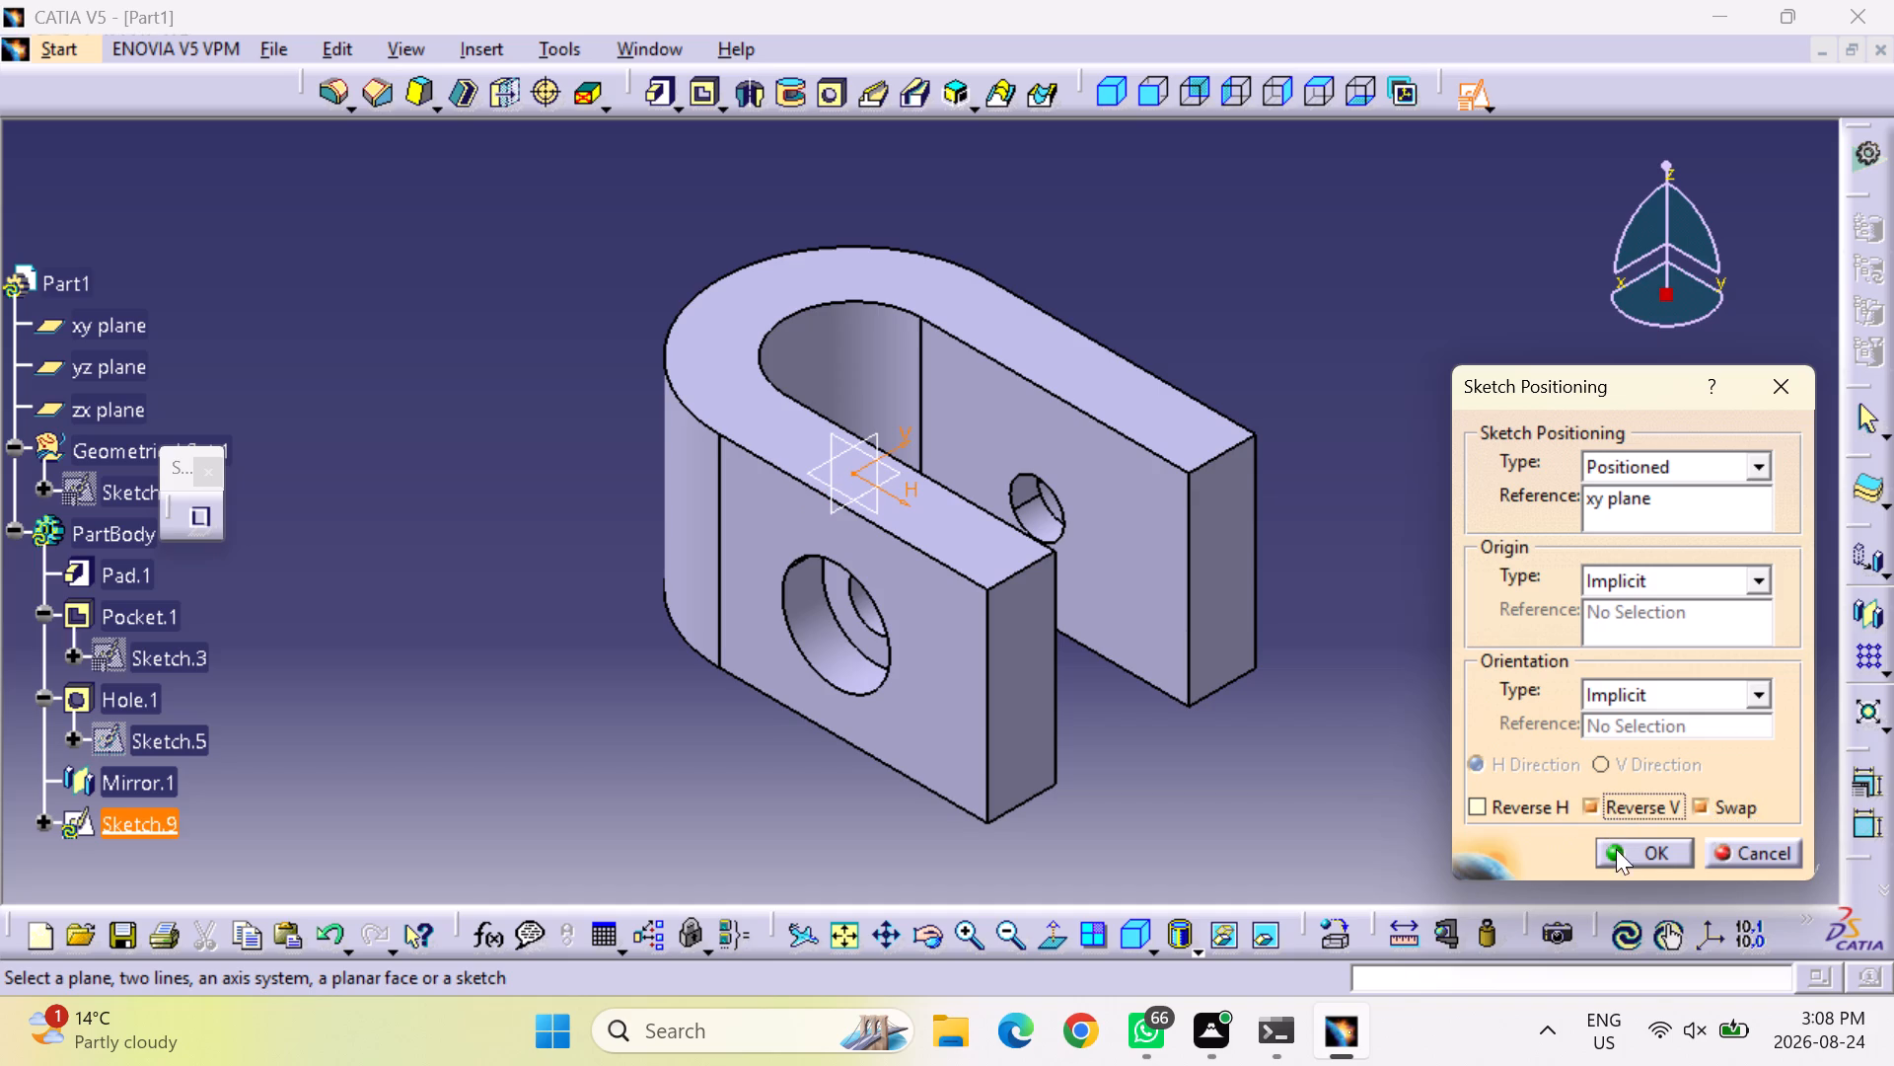
{"action": "left_click", "coordinate": [1667, 857]}
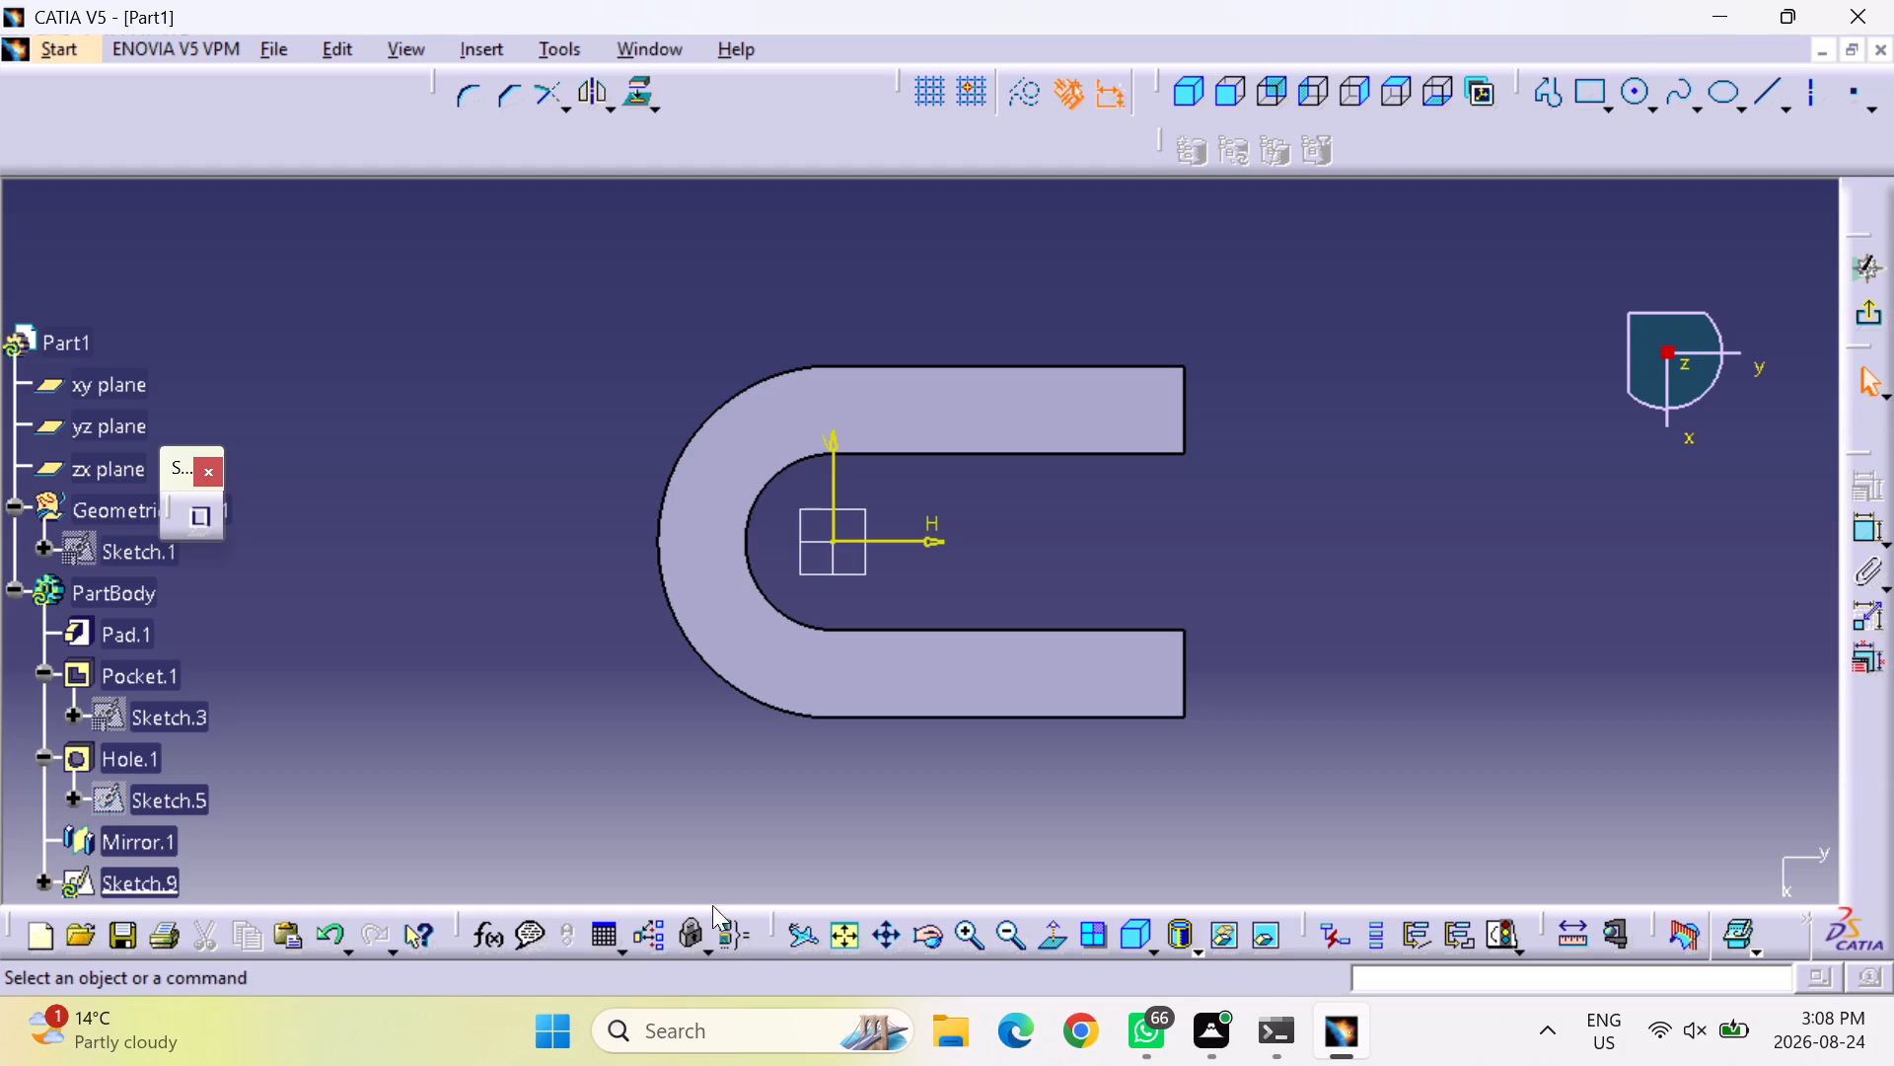
Sketch a three-sided open profile from the V axis out past the part's rounded end, about 84 mm long and 60 mm wide.
{"action": "left_click", "coordinate": [1549, 94]}
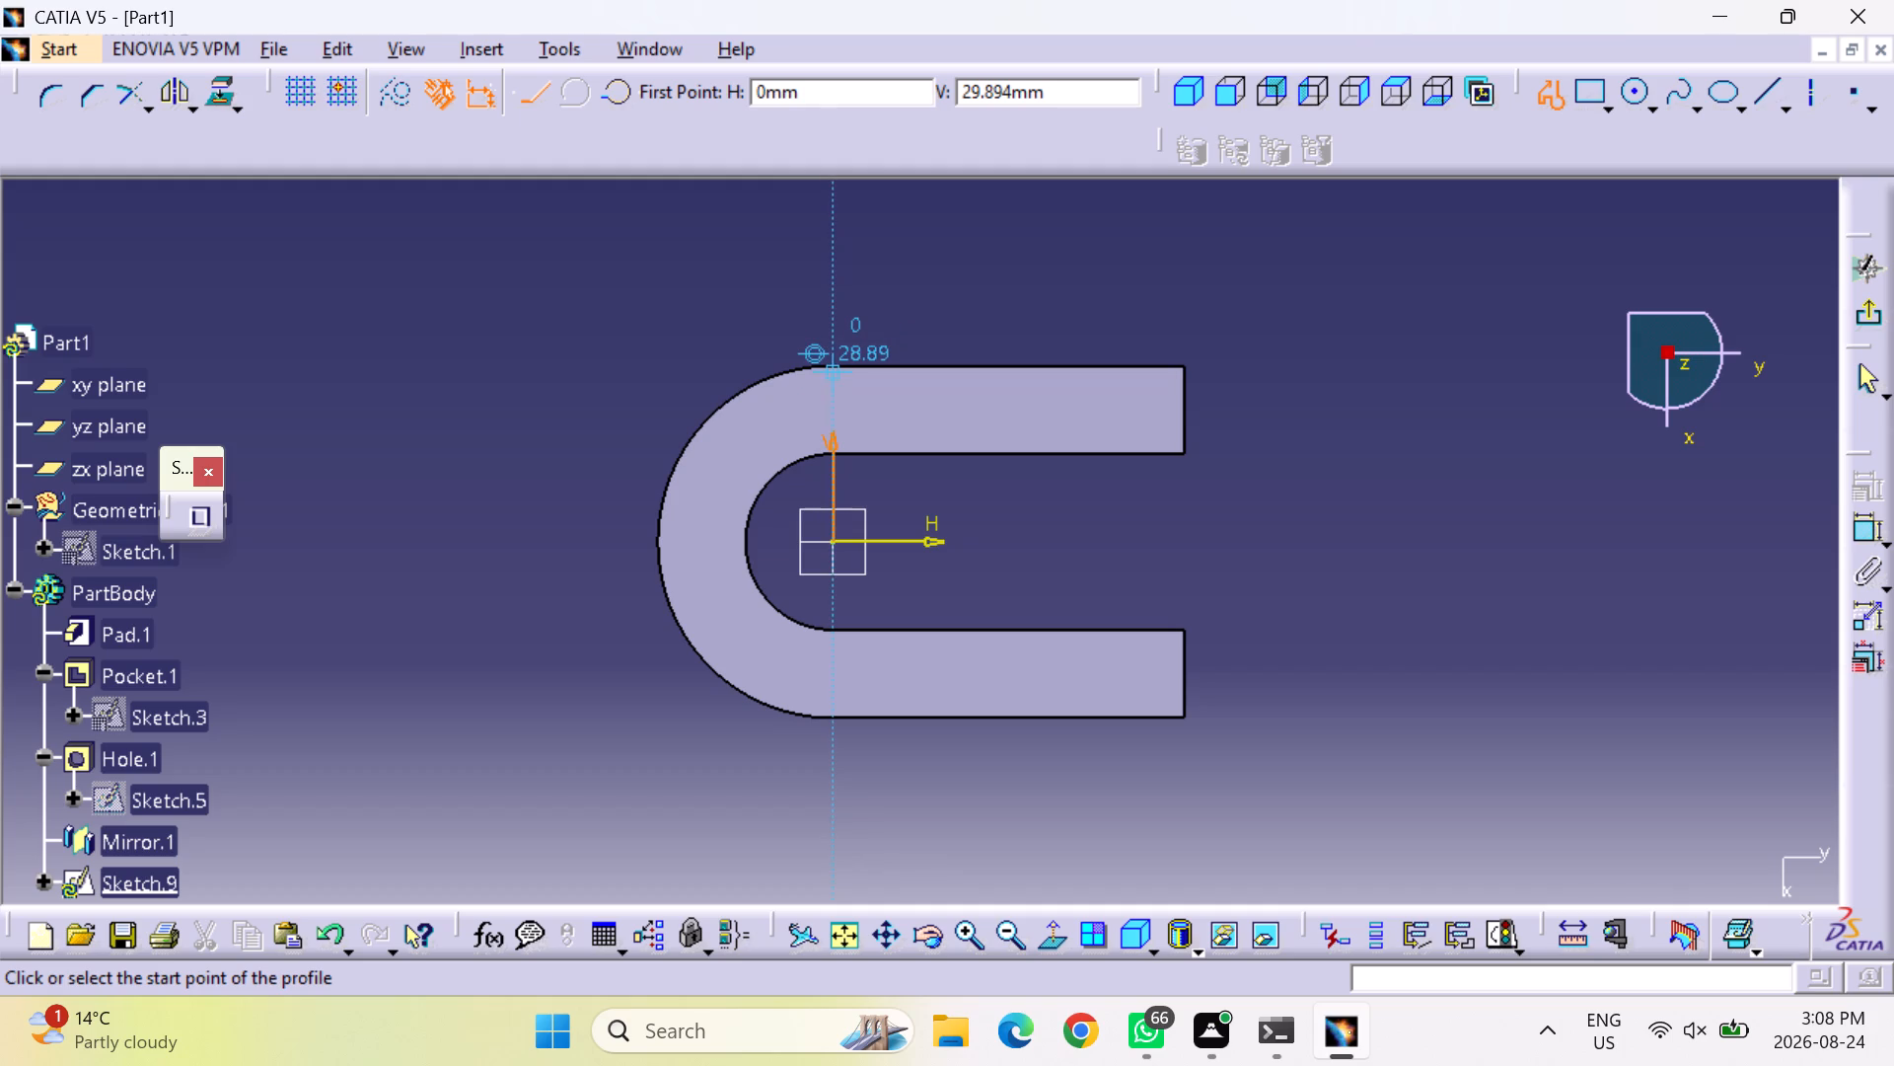
{"action": "left_click", "coordinate": [830, 717]}
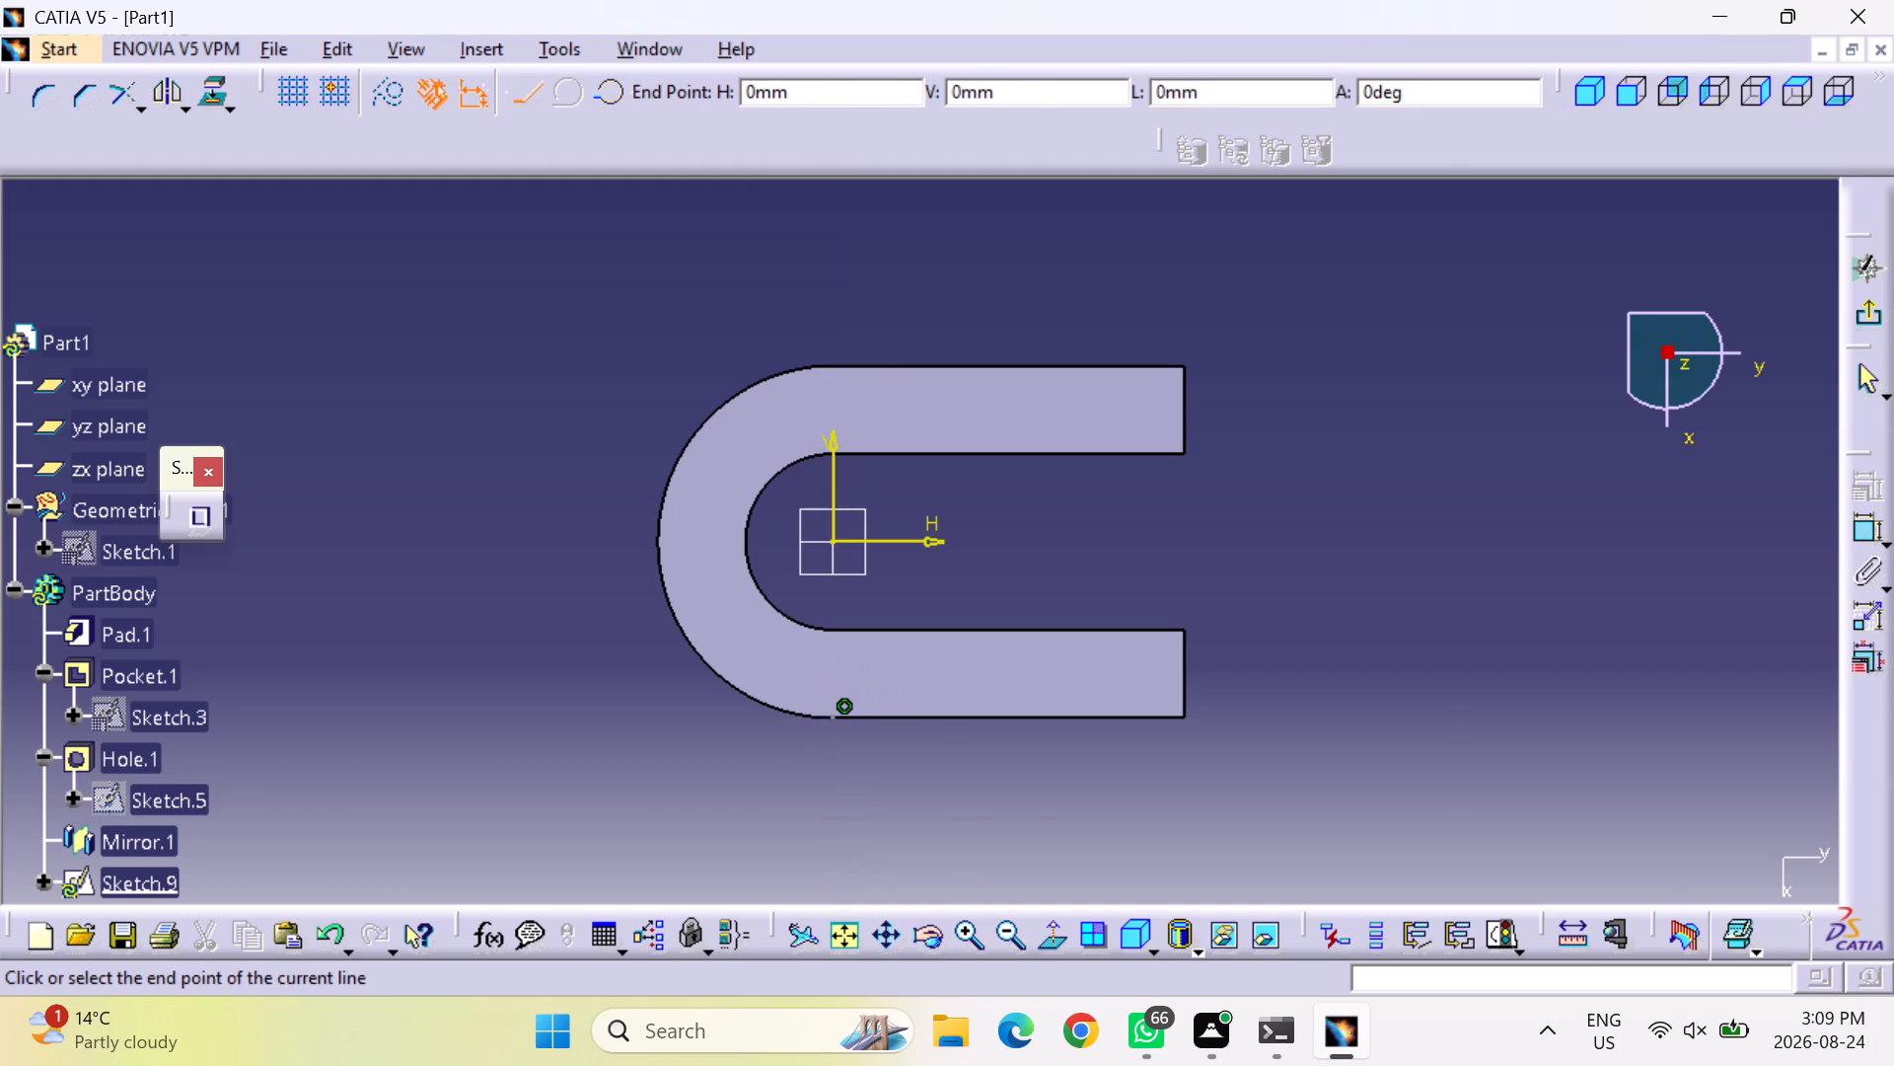
{"action": "left_click", "coordinate": [340, 720]}
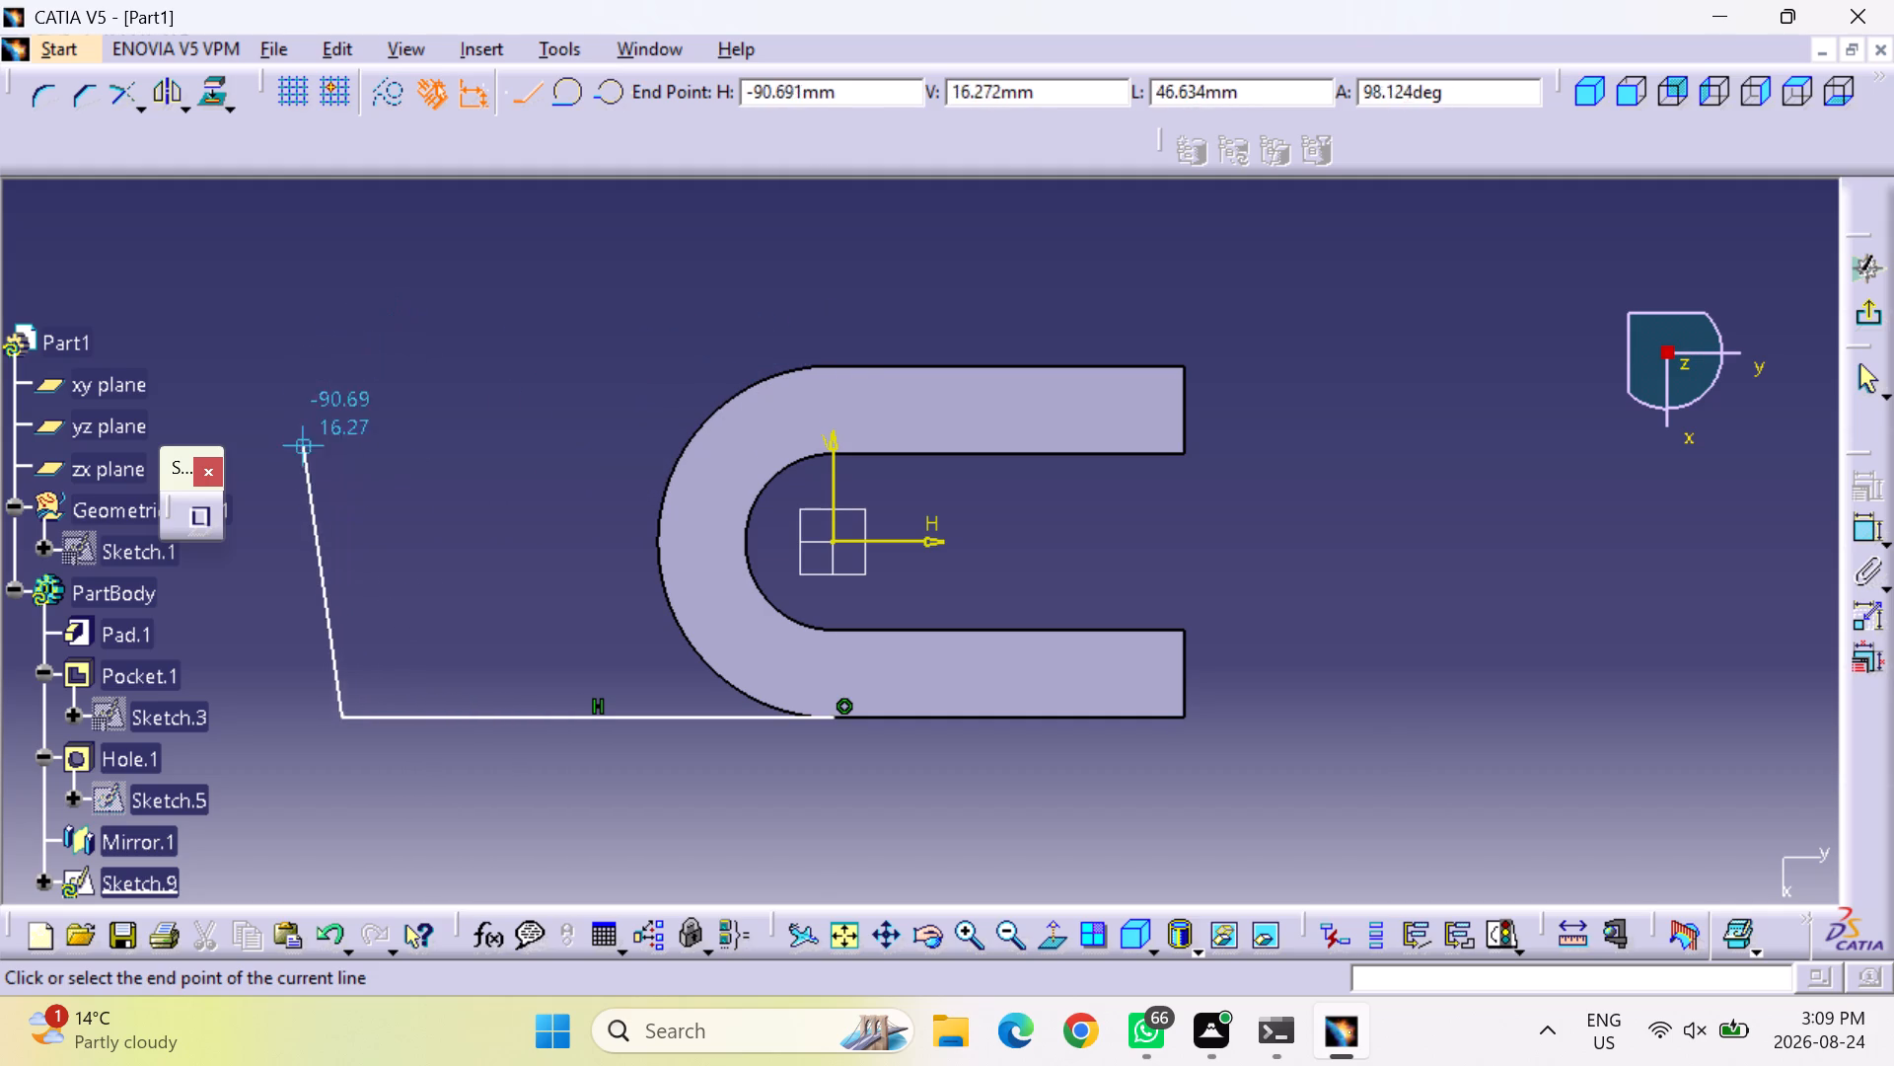
{"action": "key", "text": "Escape"}
{"action": "key", "text": "Escape"}
{"action": "key", "text": "Escape"}
{"action": "left_click", "coordinate": [1545, 90]}
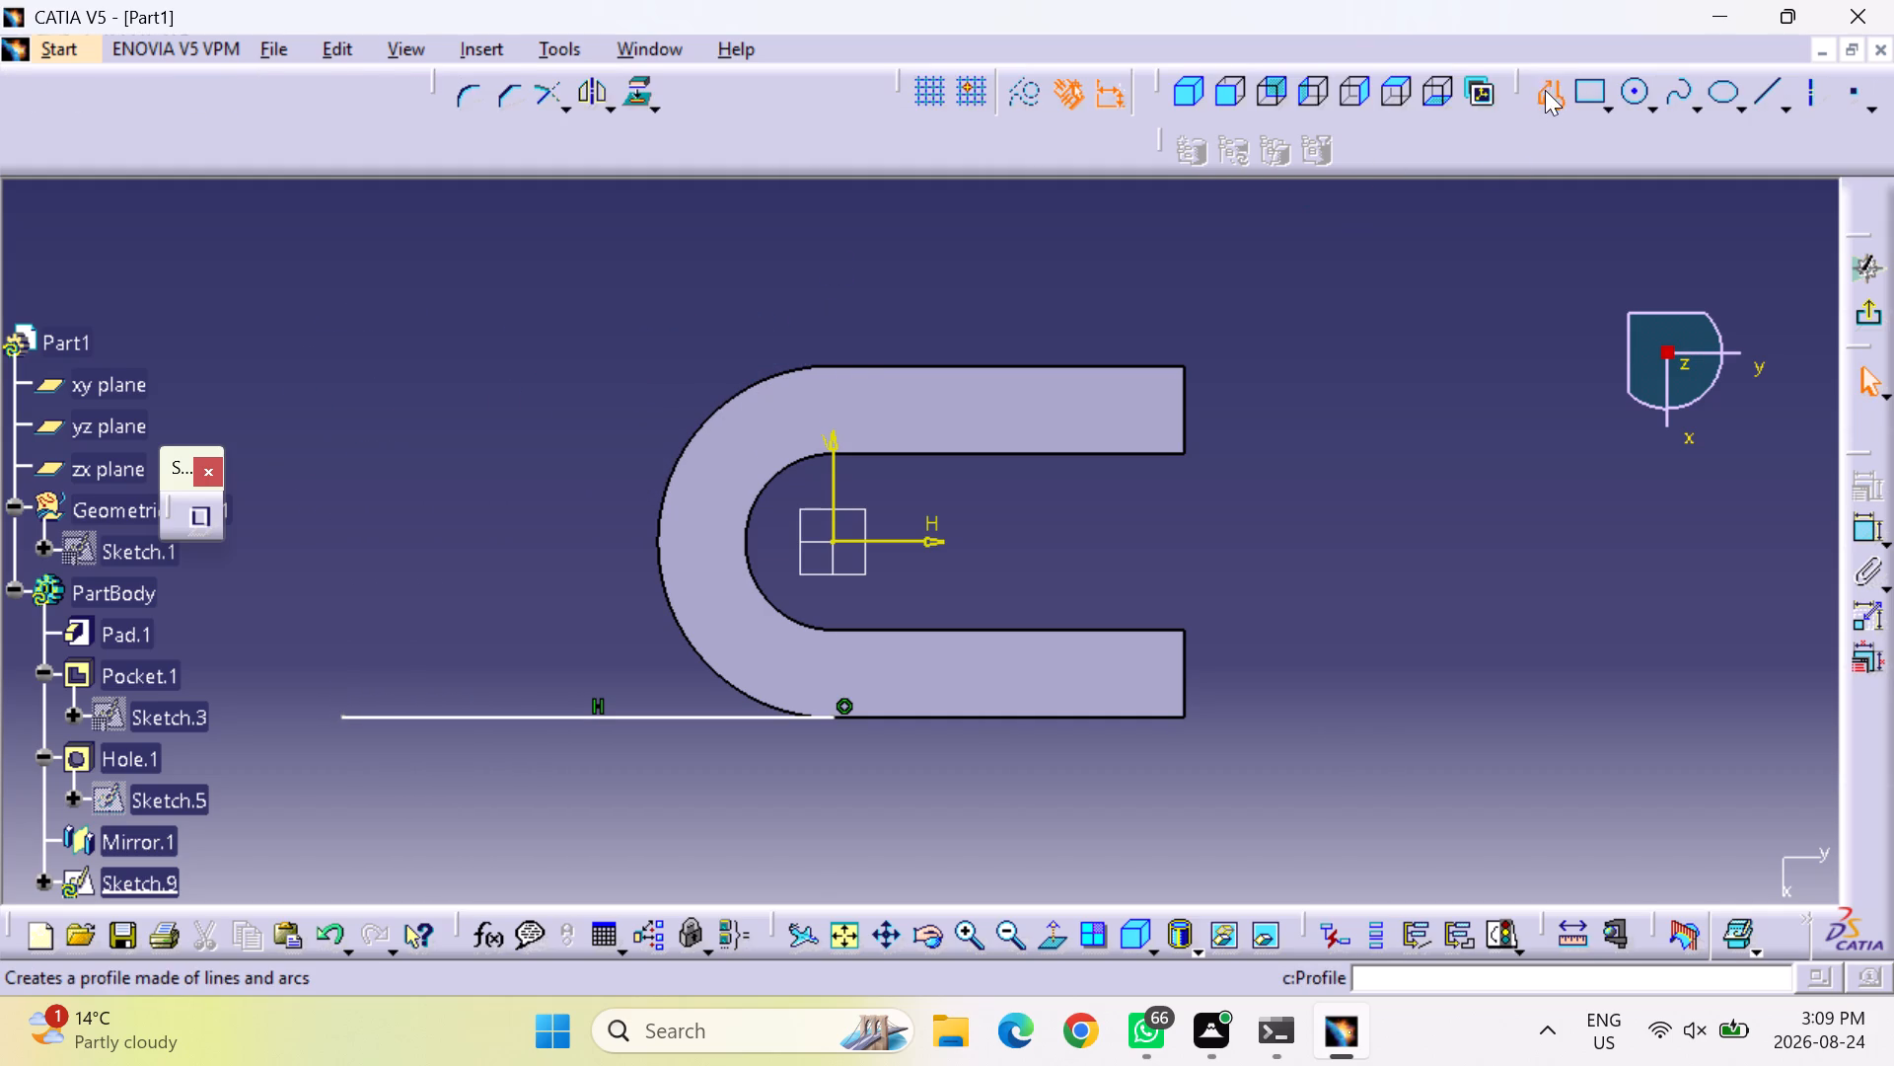
{"action": "left_click", "coordinate": [836, 364]}
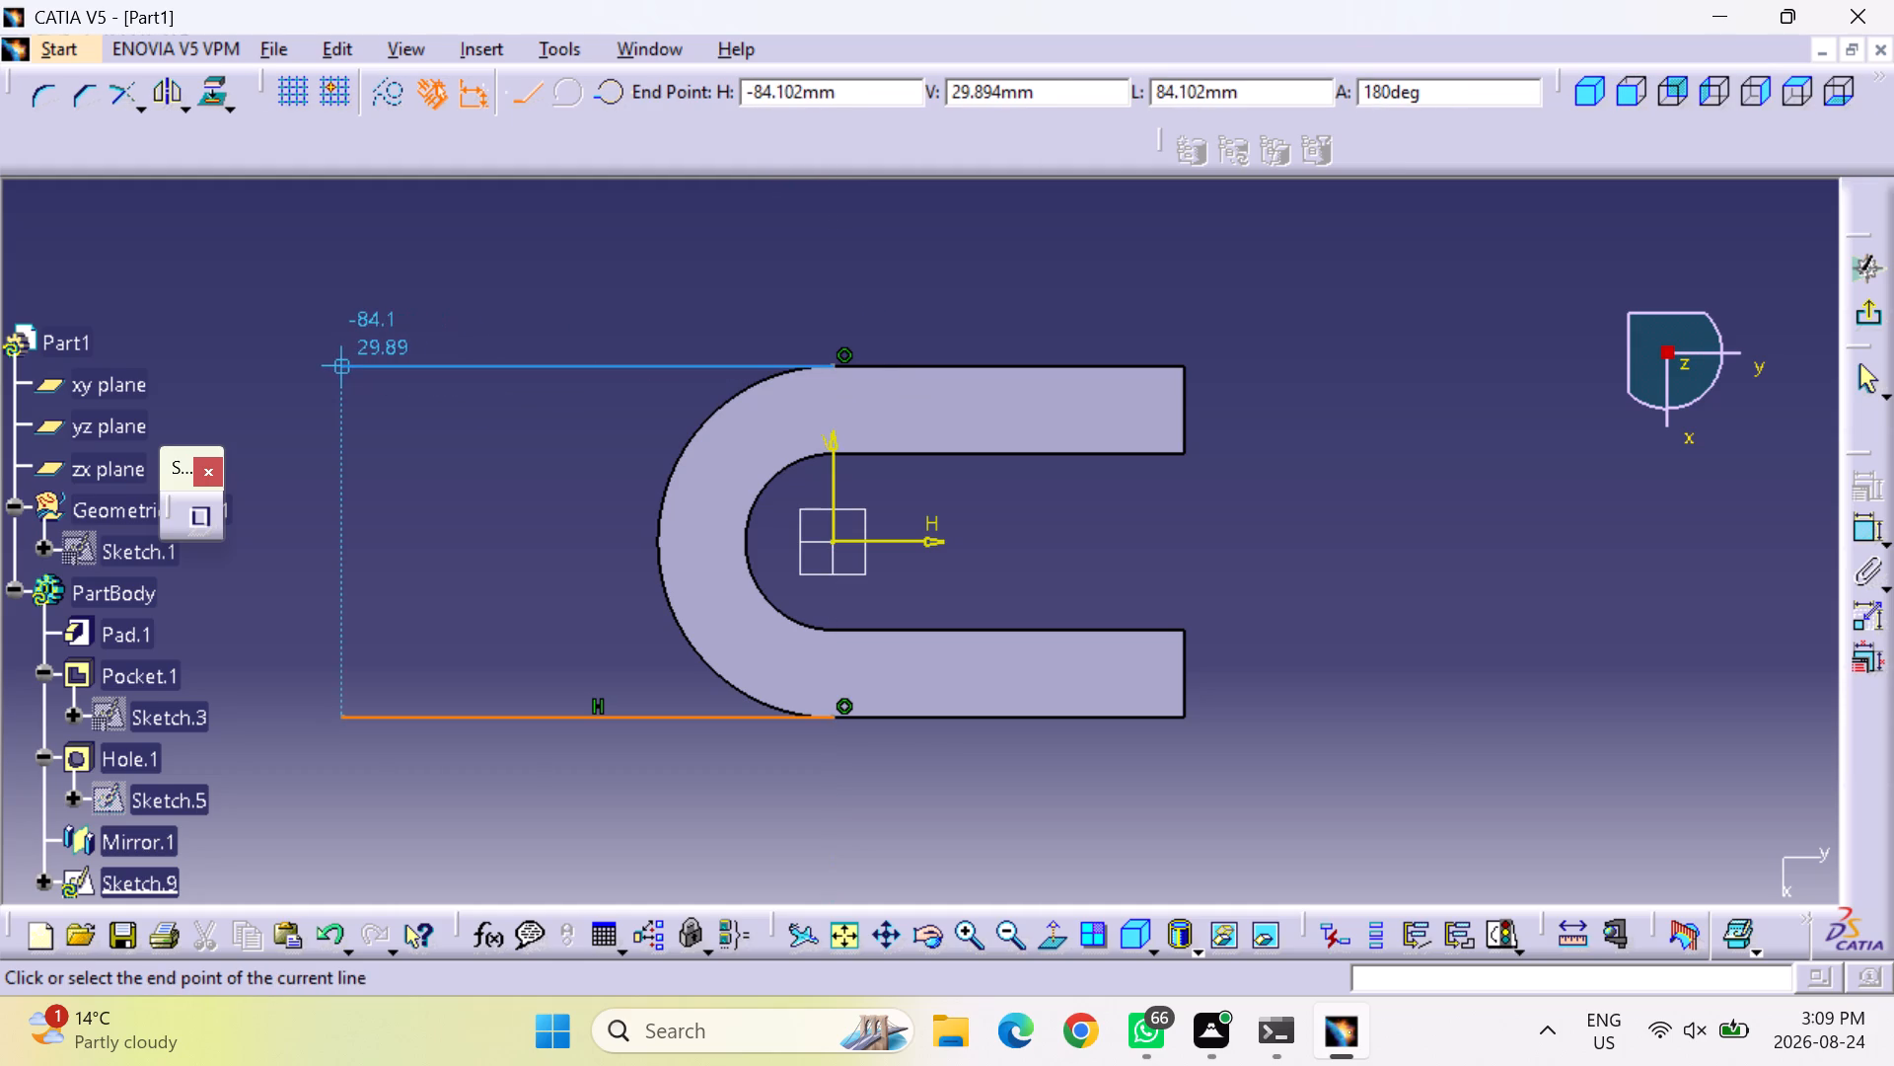
{"action": "left_click", "coordinate": [337, 365]}
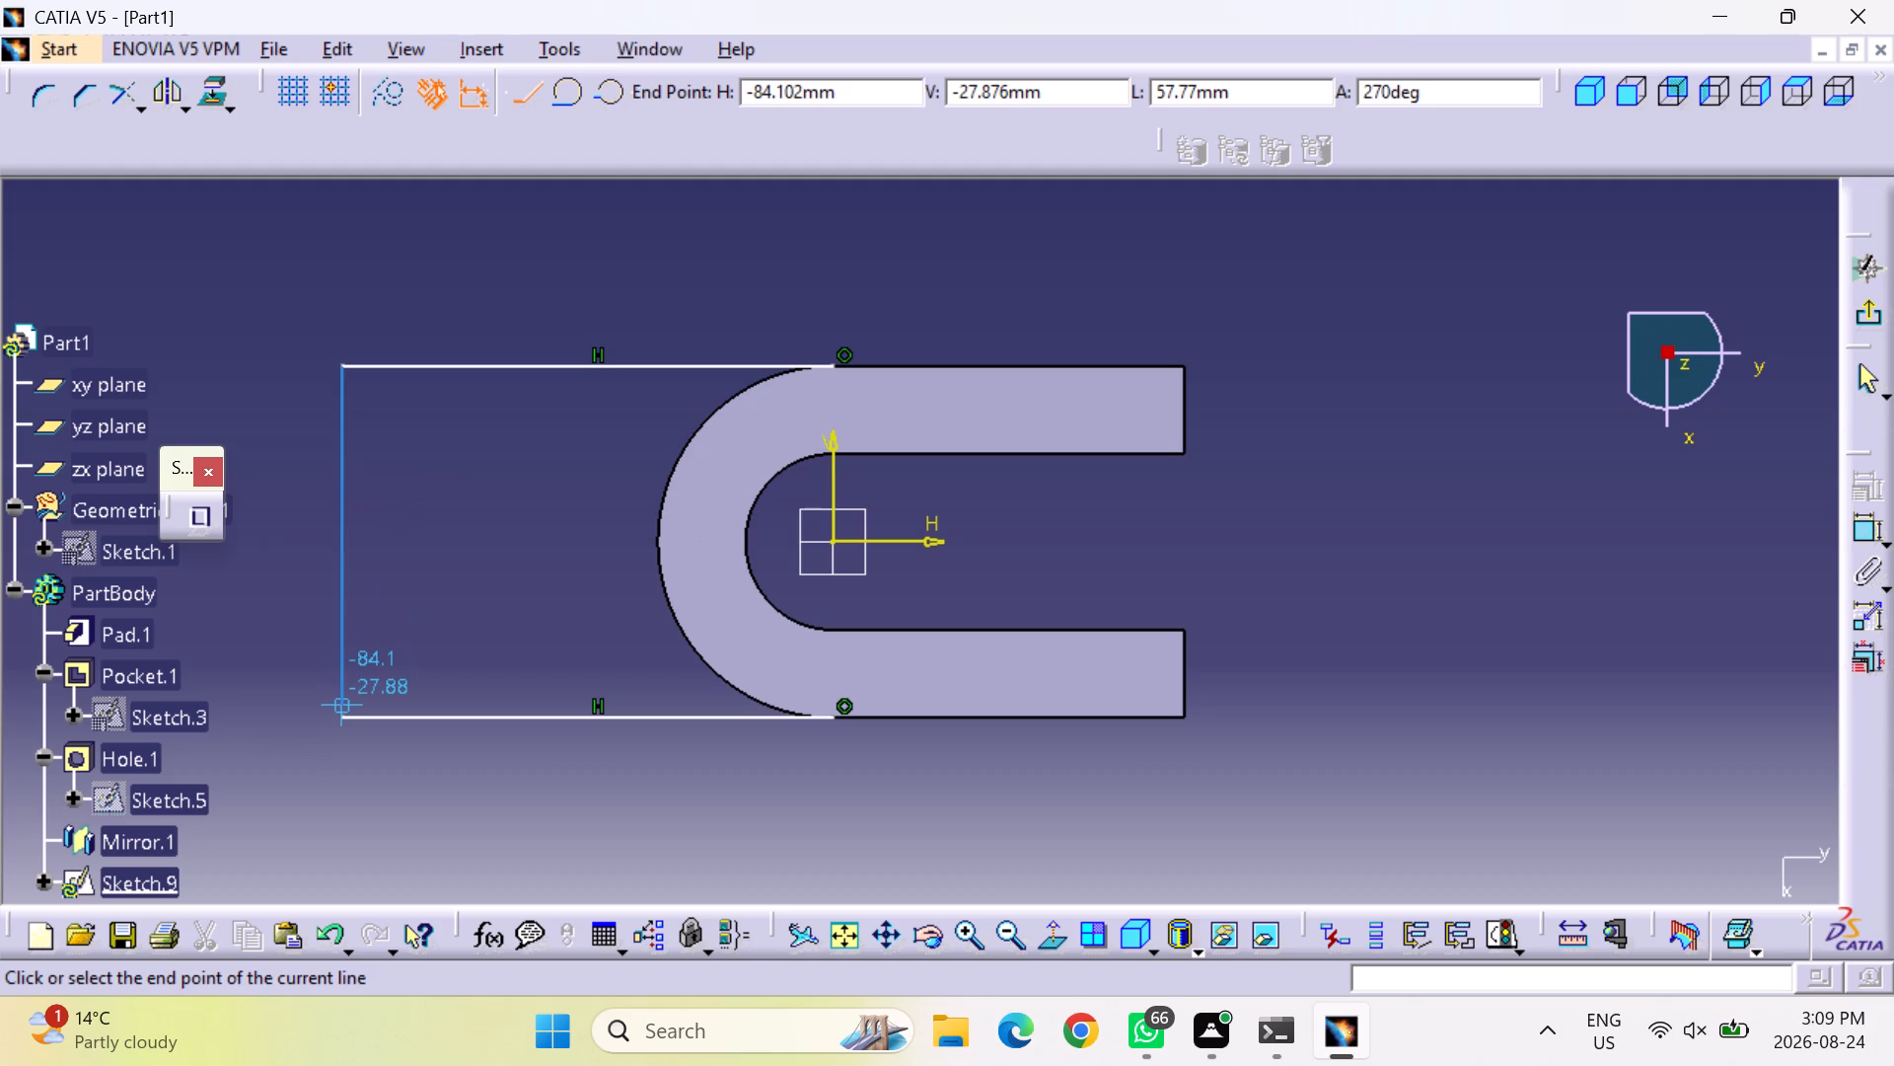
{"action": "left_click", "coordinate": [345, 715]}
{"action": "key", "text": "Escape"}
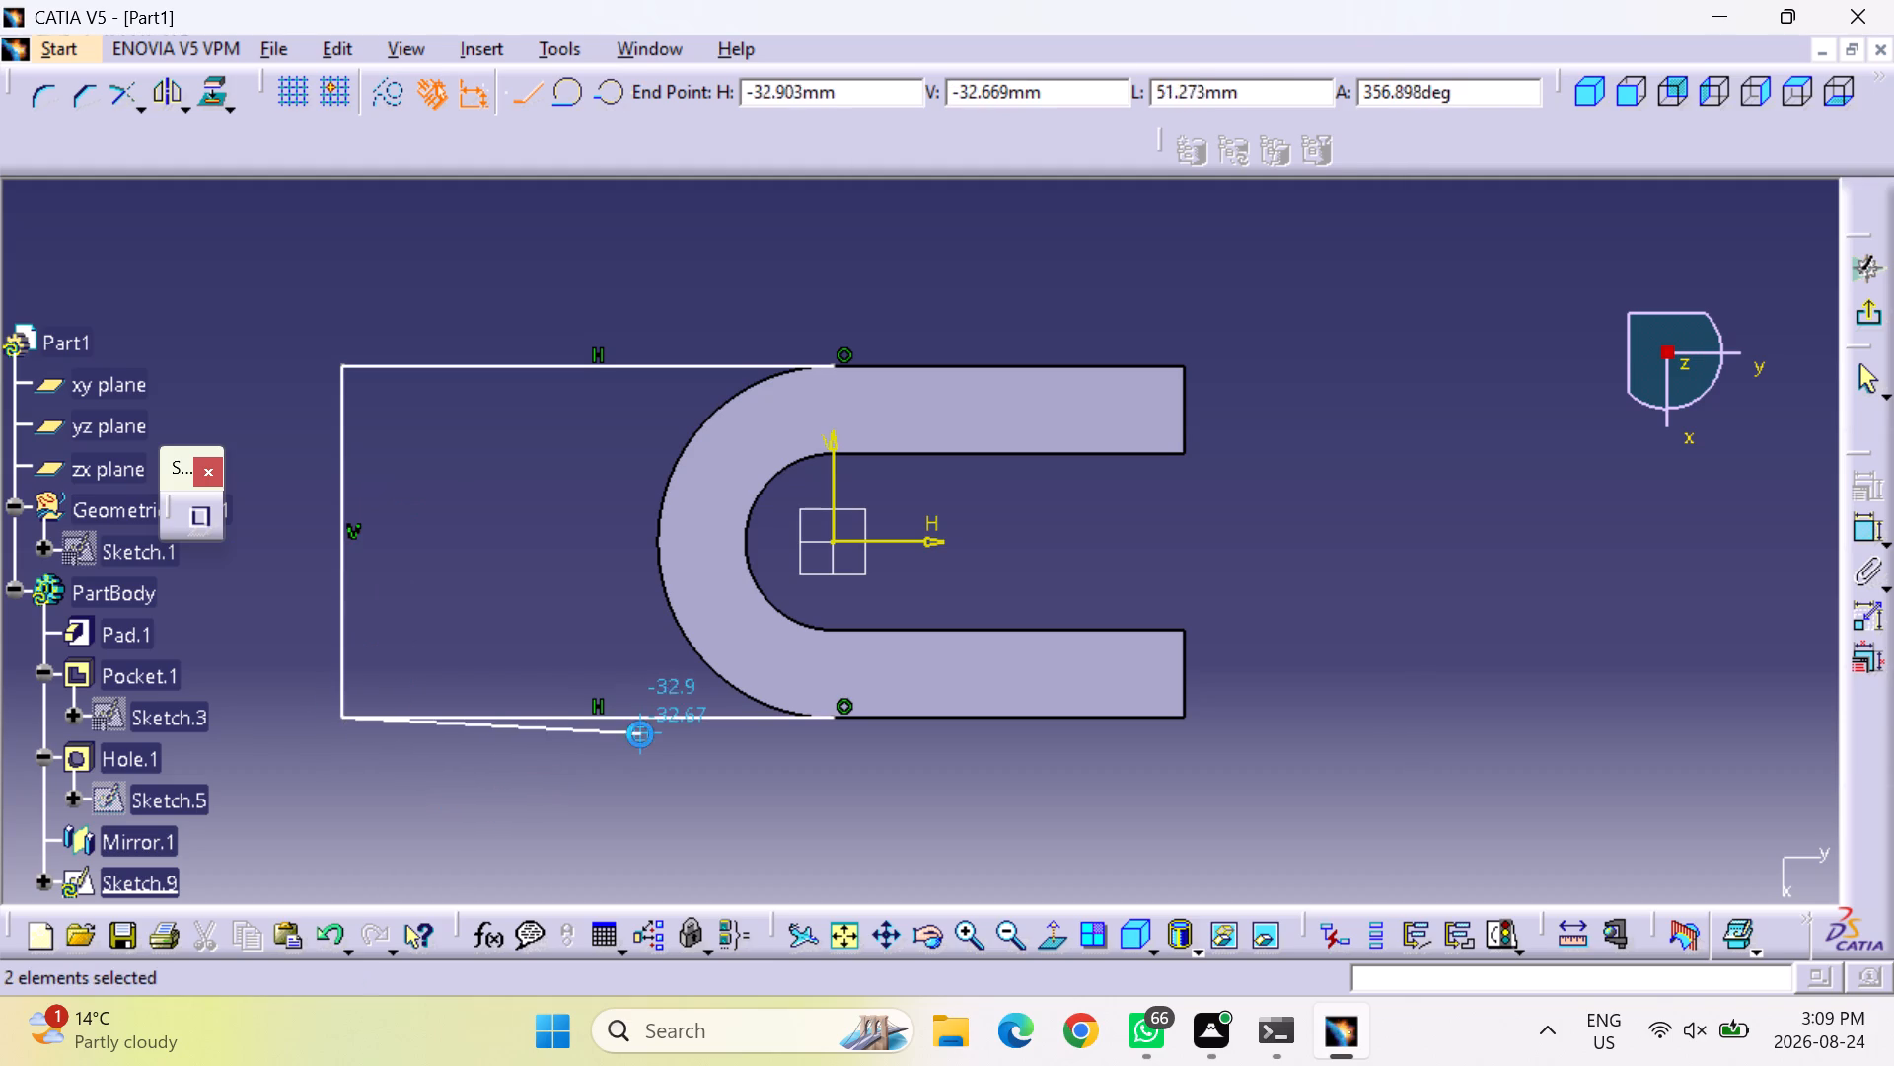
{"action": "key", "text": "Escape"}
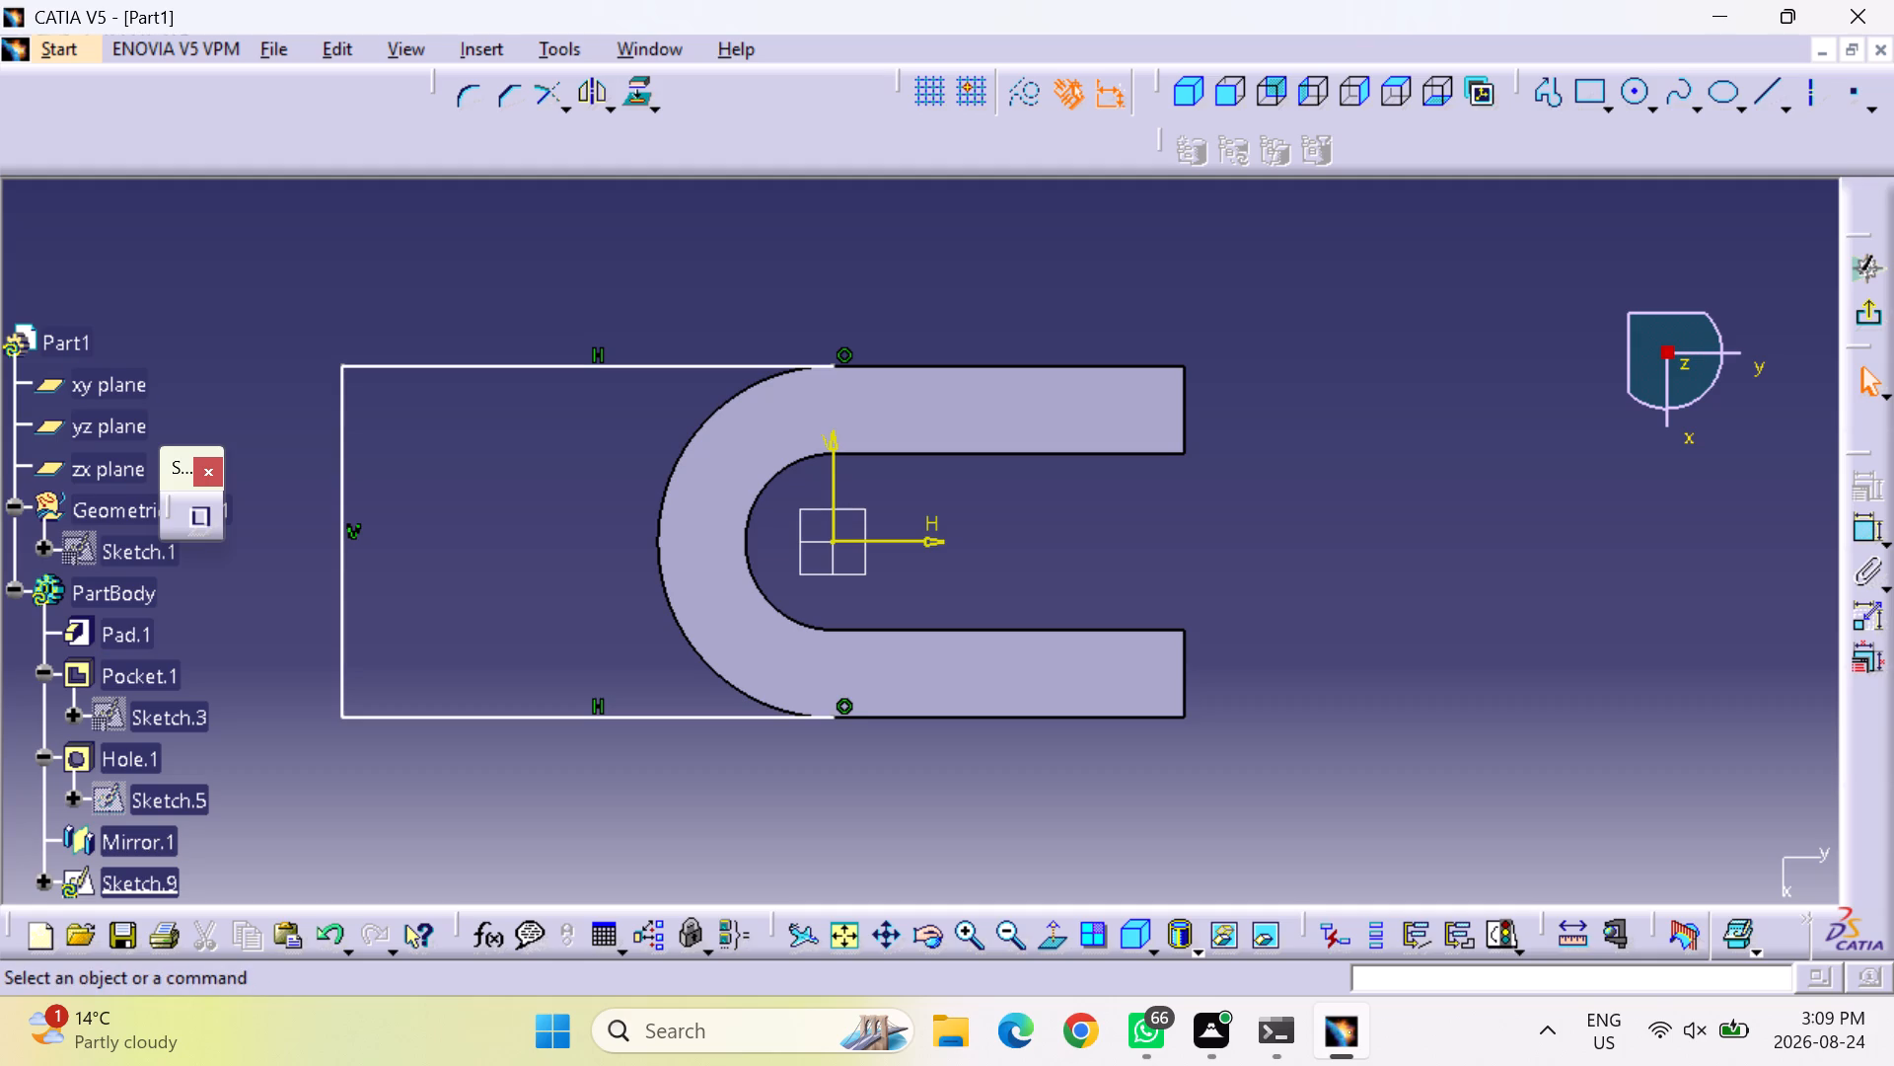
Dimension the length of the profile's lower horizontal line and set it to 90 mm.
{"action": "left_click", "coordinate": [1866, 529]}
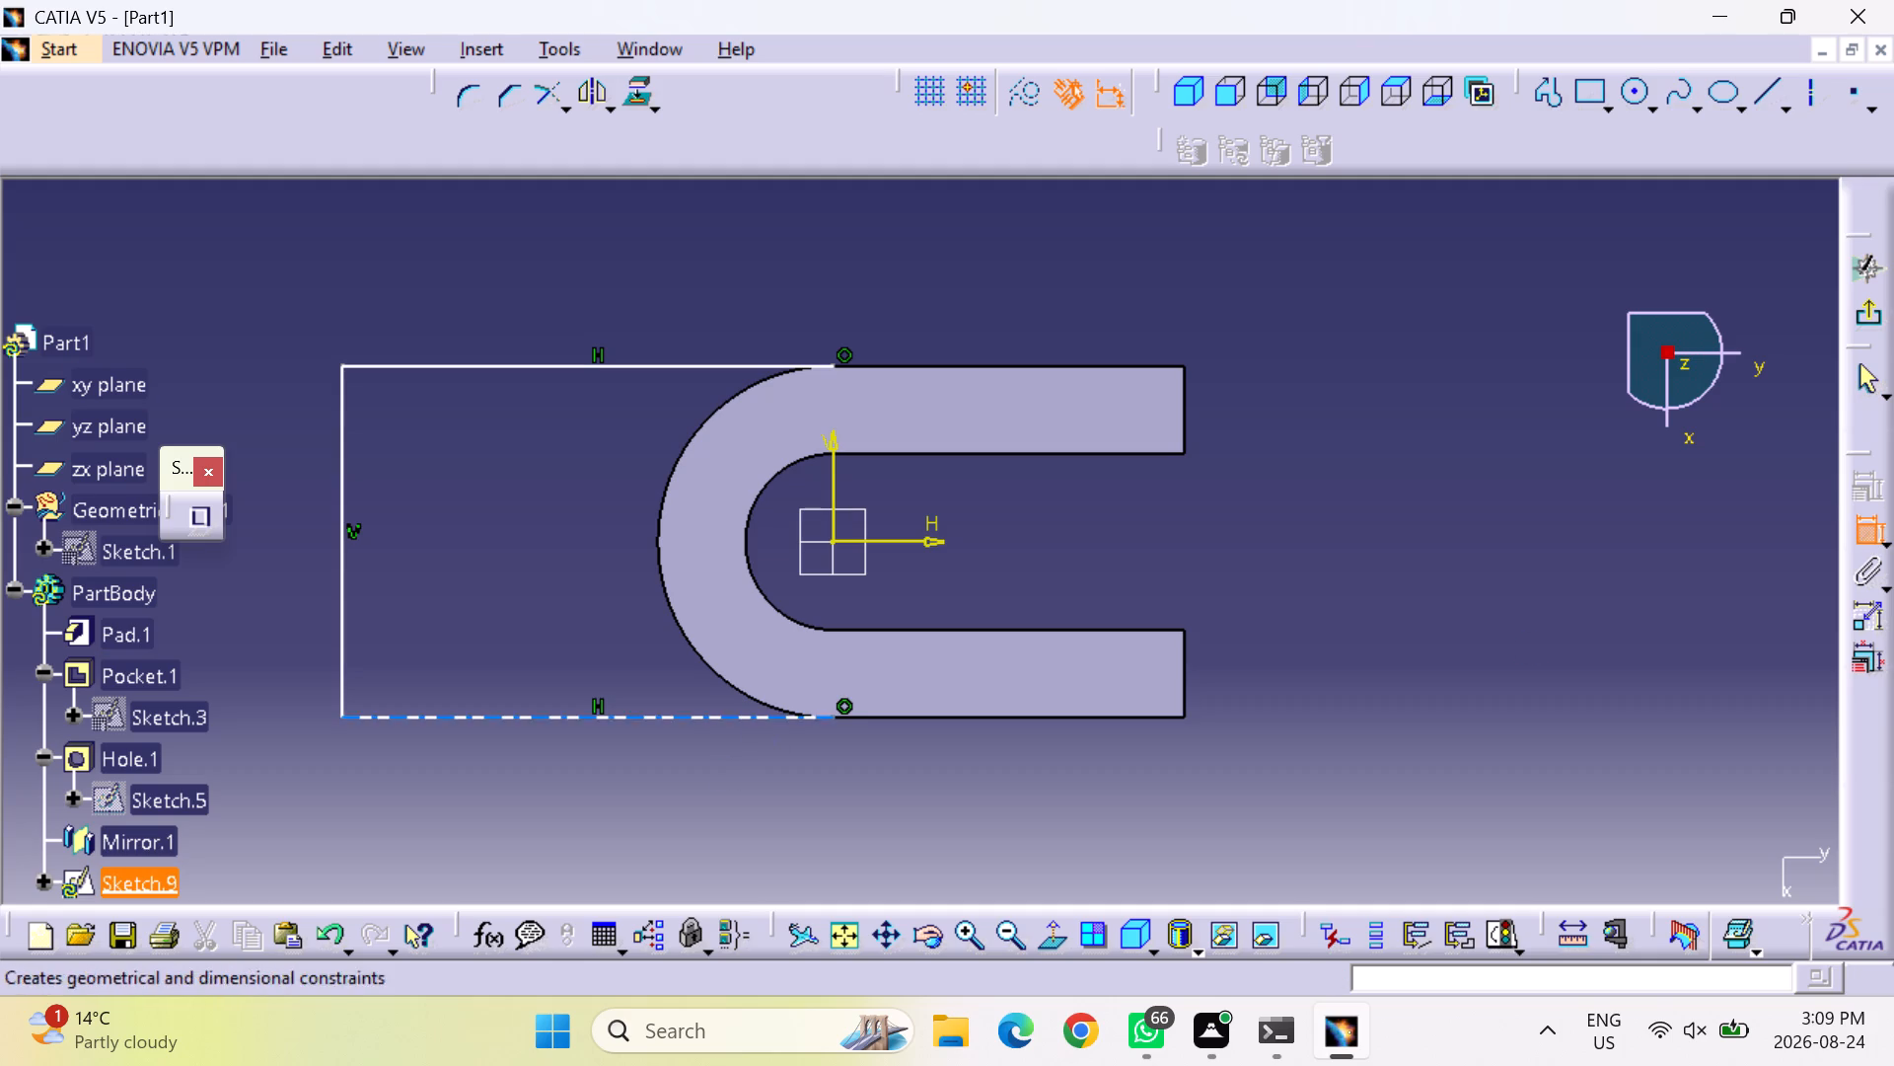
{"action": "left_click", "coordinate": [687, 717]}
{"action": "left_click", "coordinate": [650, 817]}
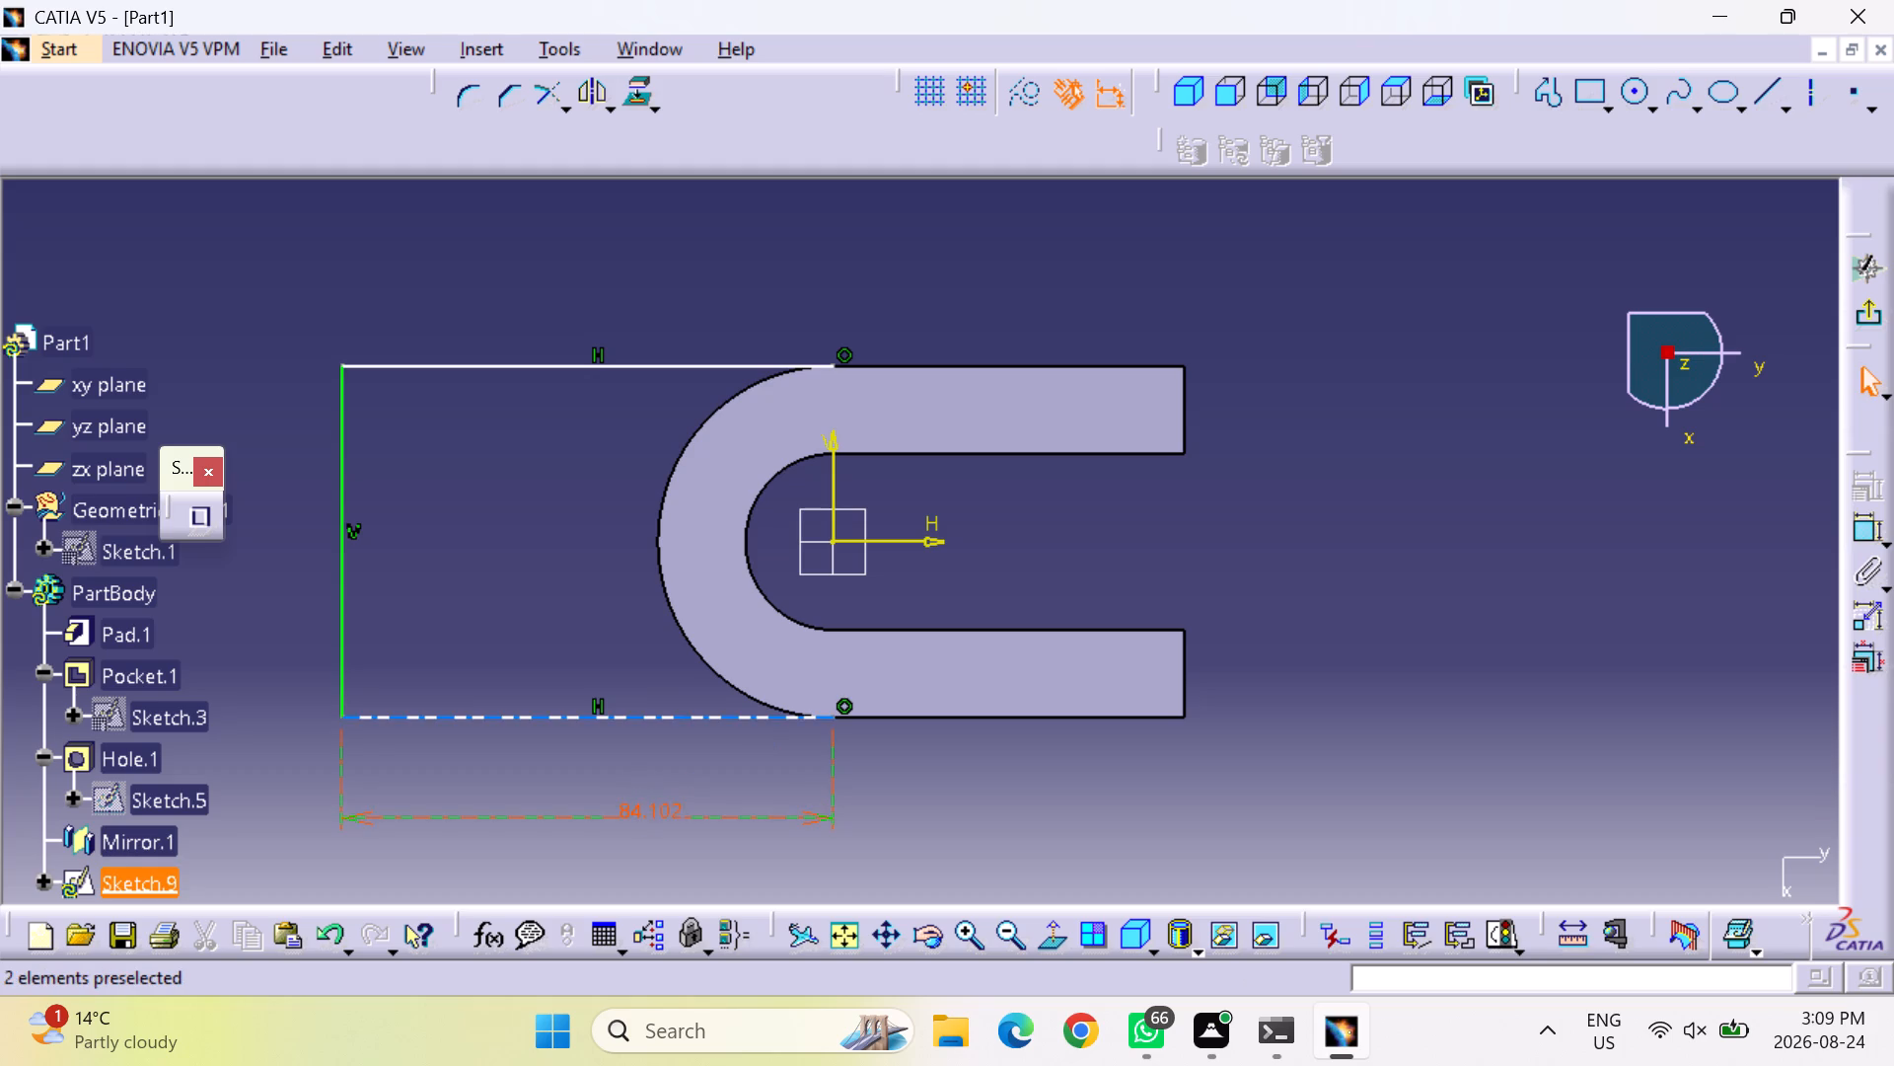
{"action": "double_click", "coordinate": [667, 810]}
{"action": "type", "text": "90"}
{"action": "key", "text": "Return"}
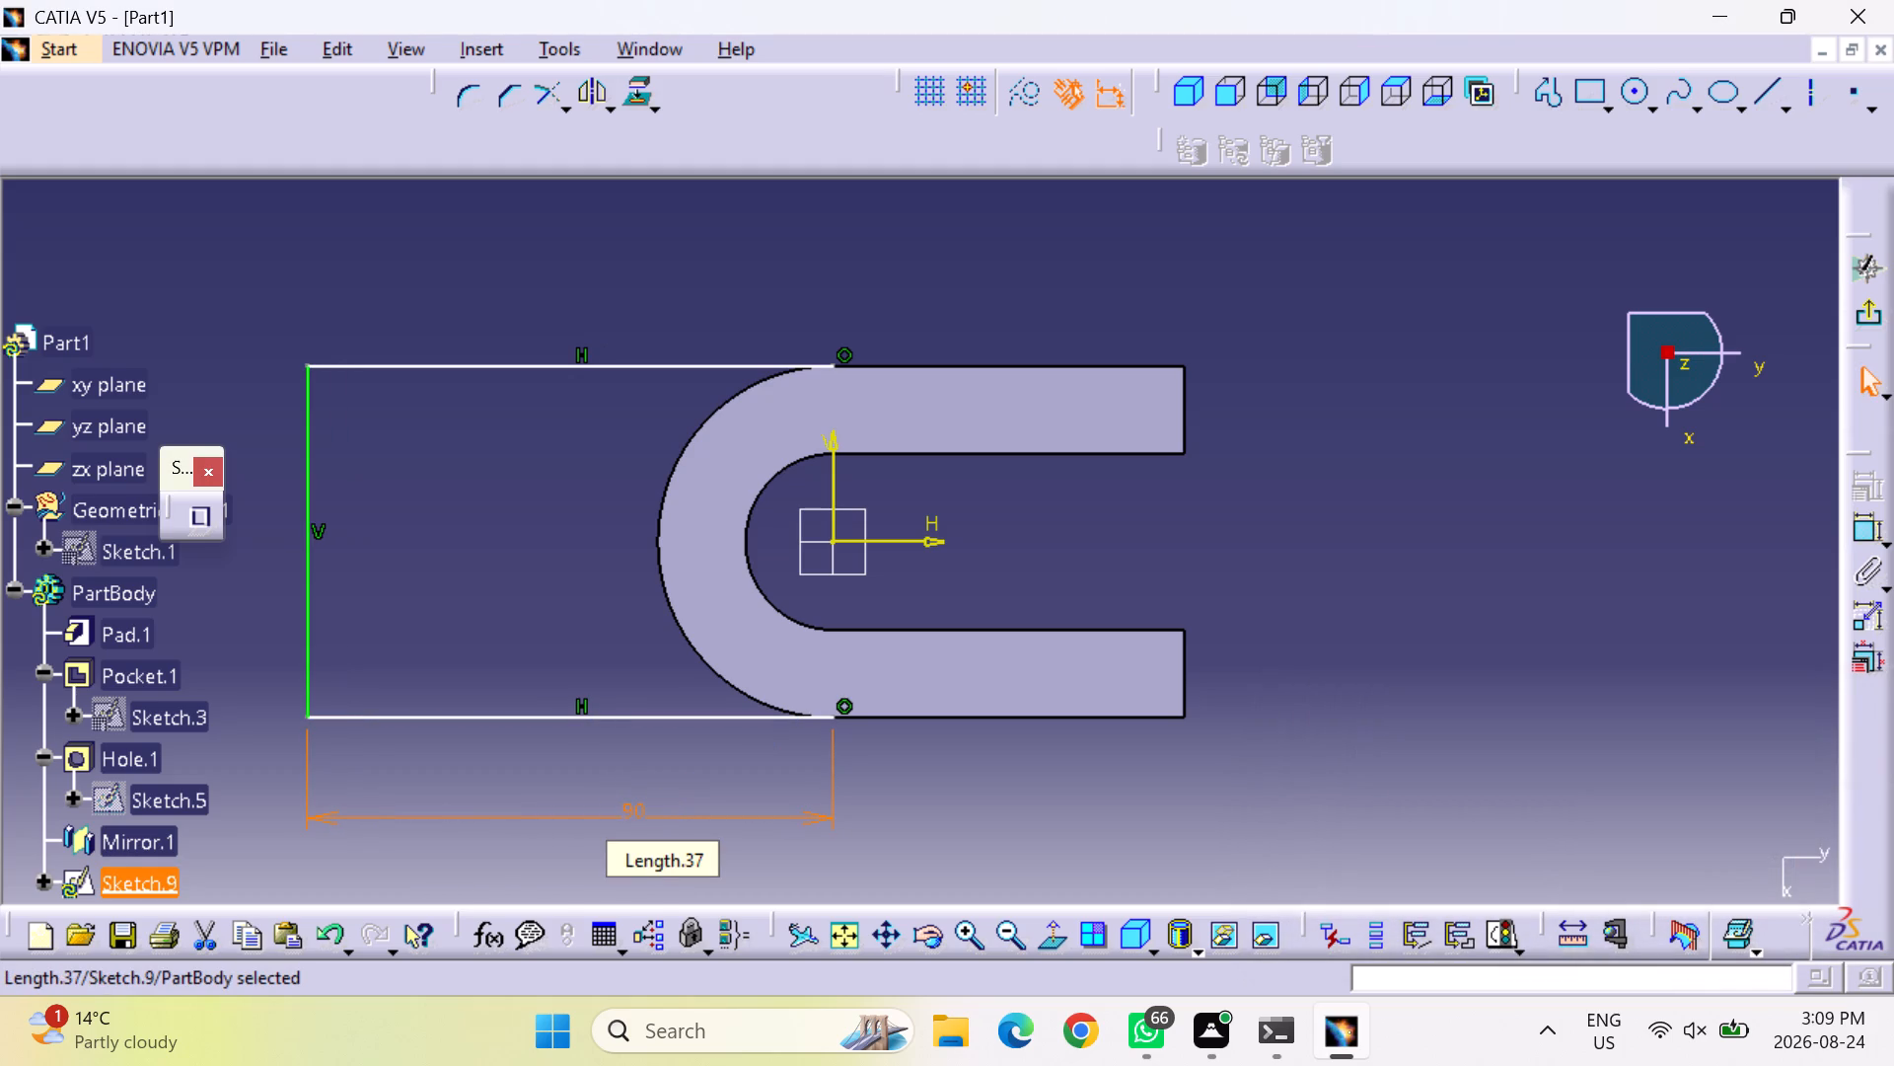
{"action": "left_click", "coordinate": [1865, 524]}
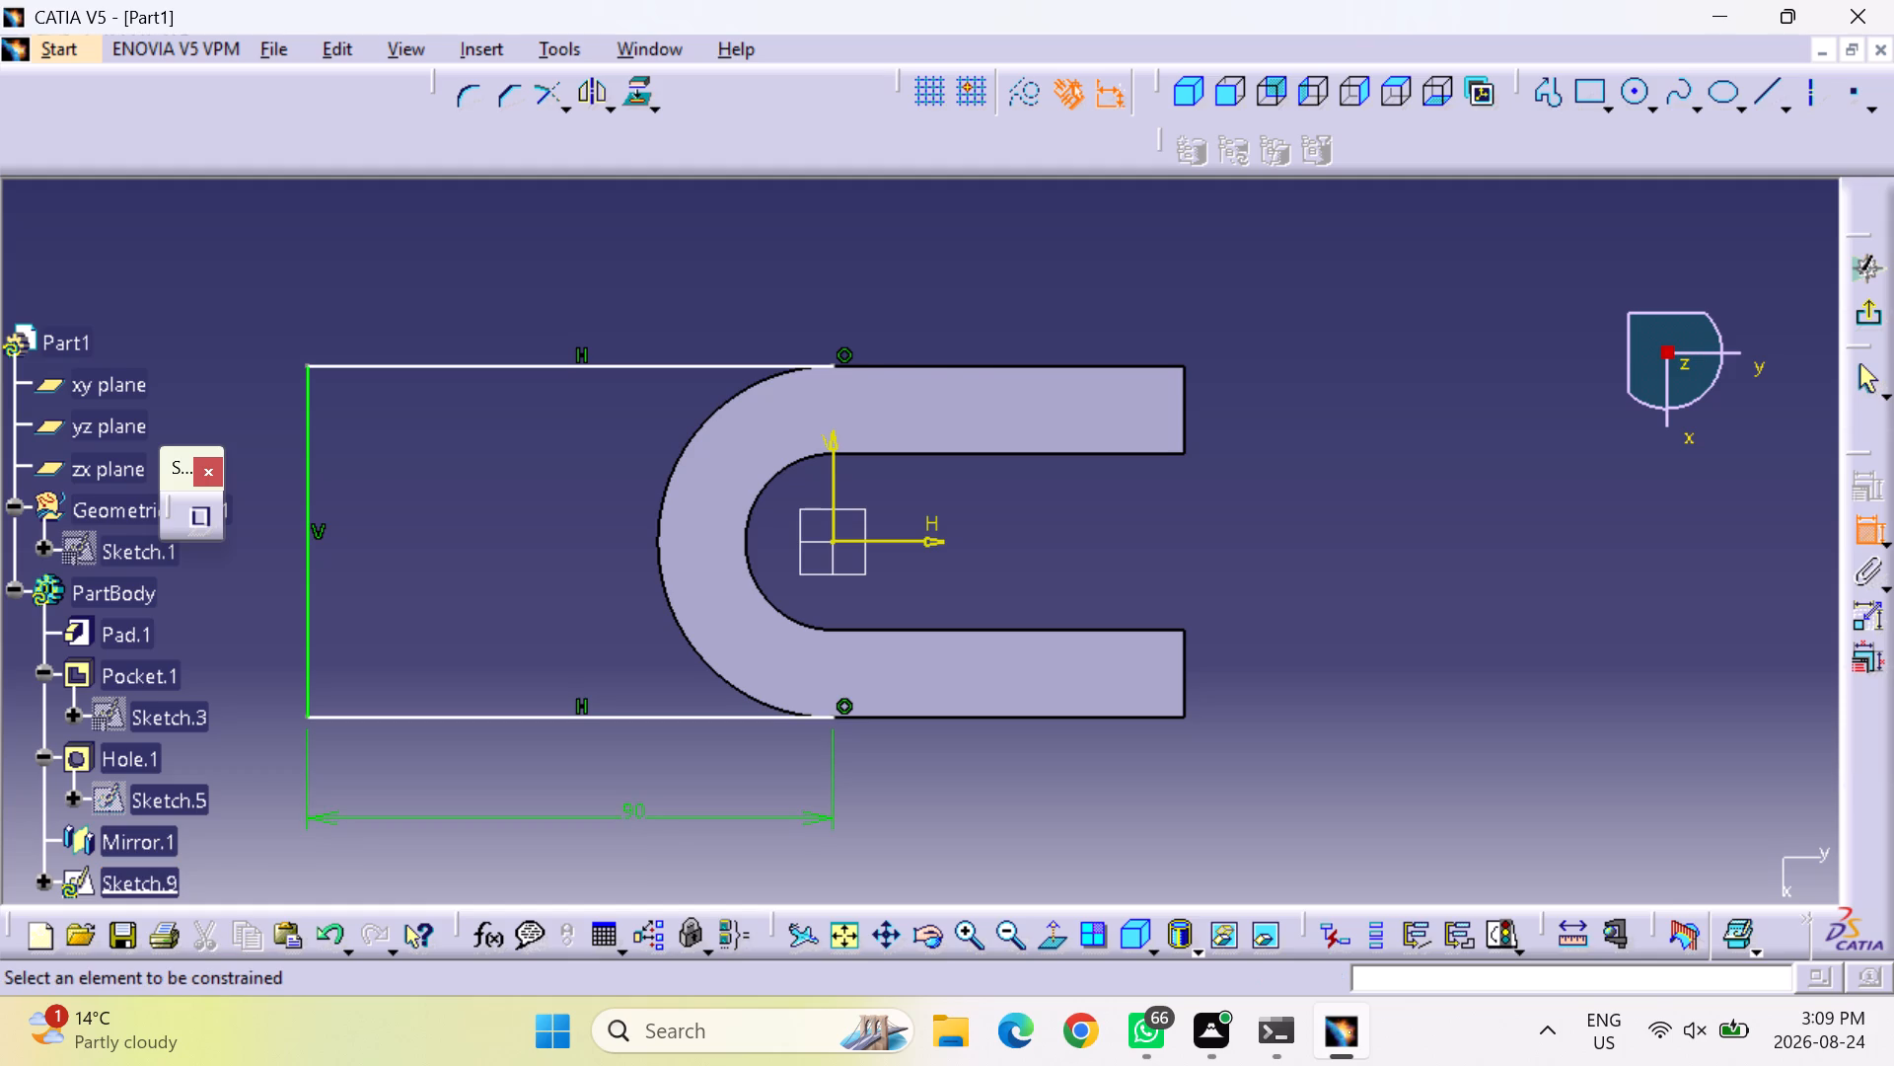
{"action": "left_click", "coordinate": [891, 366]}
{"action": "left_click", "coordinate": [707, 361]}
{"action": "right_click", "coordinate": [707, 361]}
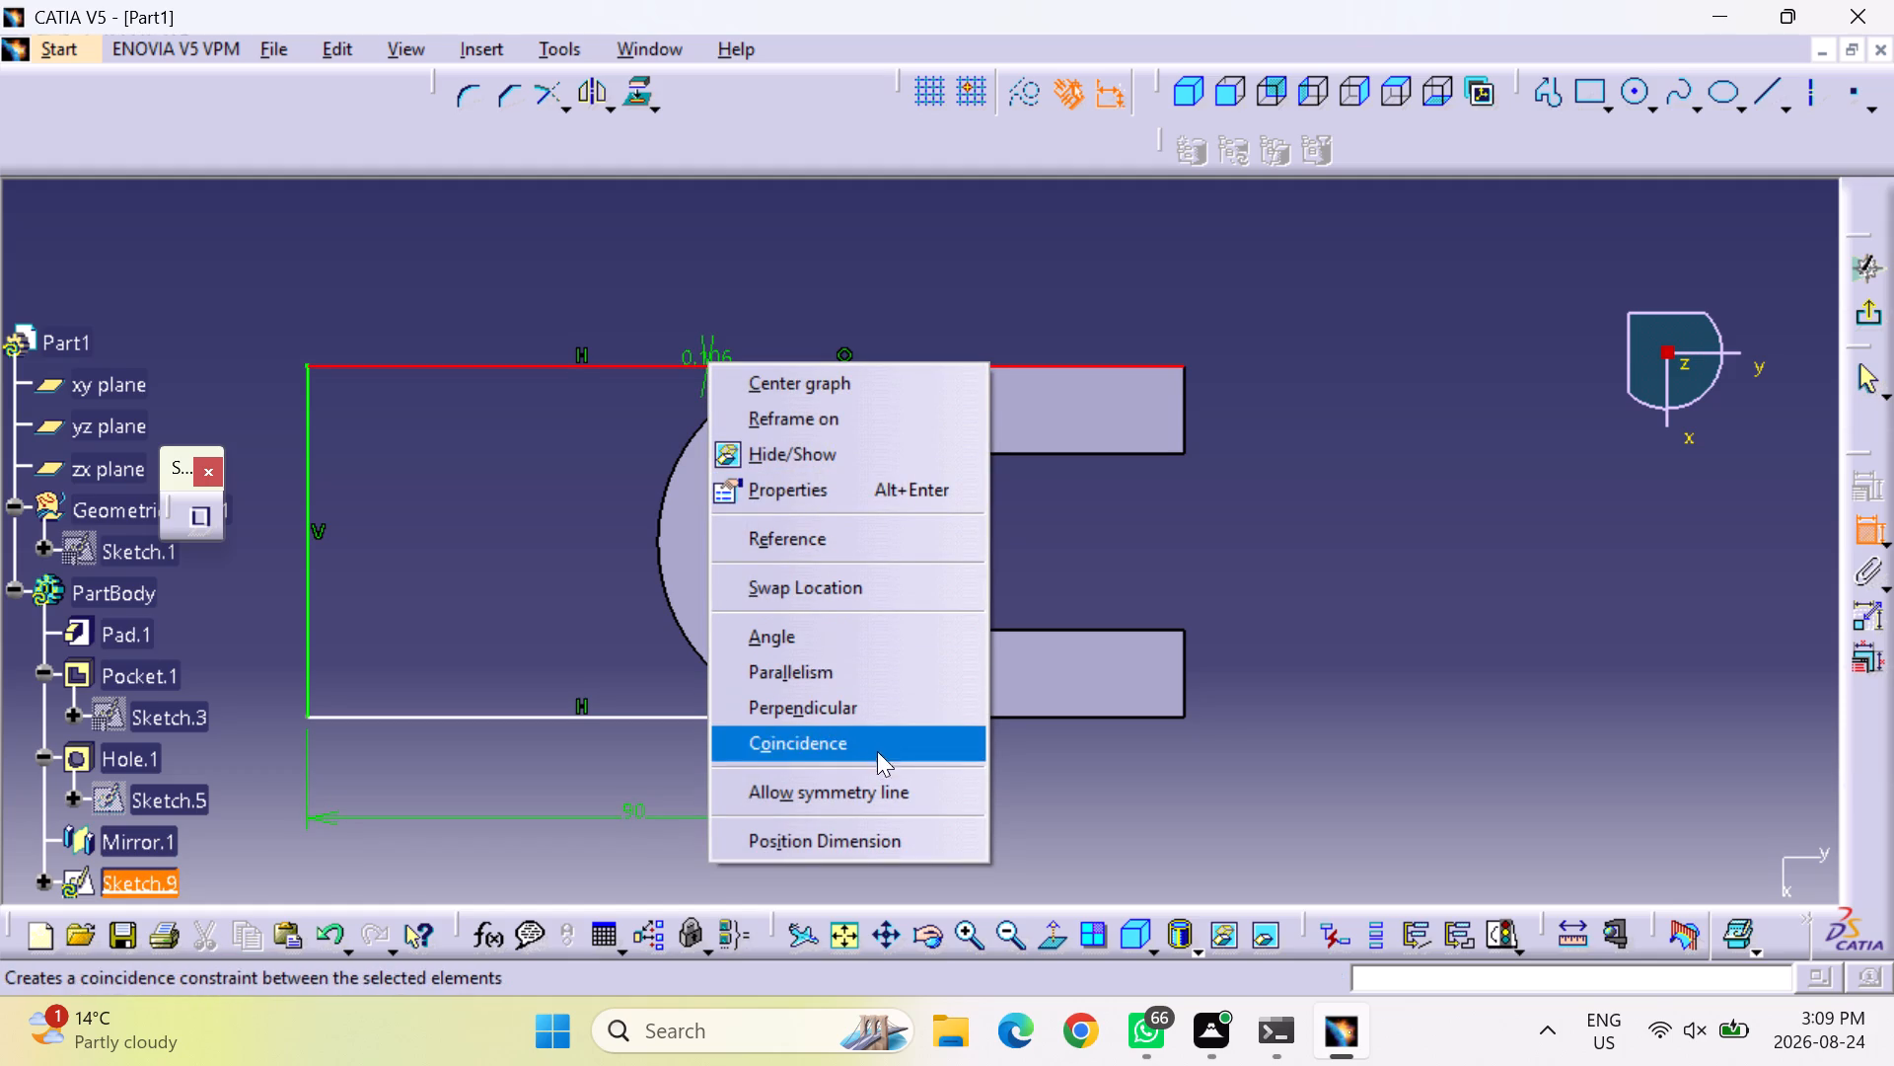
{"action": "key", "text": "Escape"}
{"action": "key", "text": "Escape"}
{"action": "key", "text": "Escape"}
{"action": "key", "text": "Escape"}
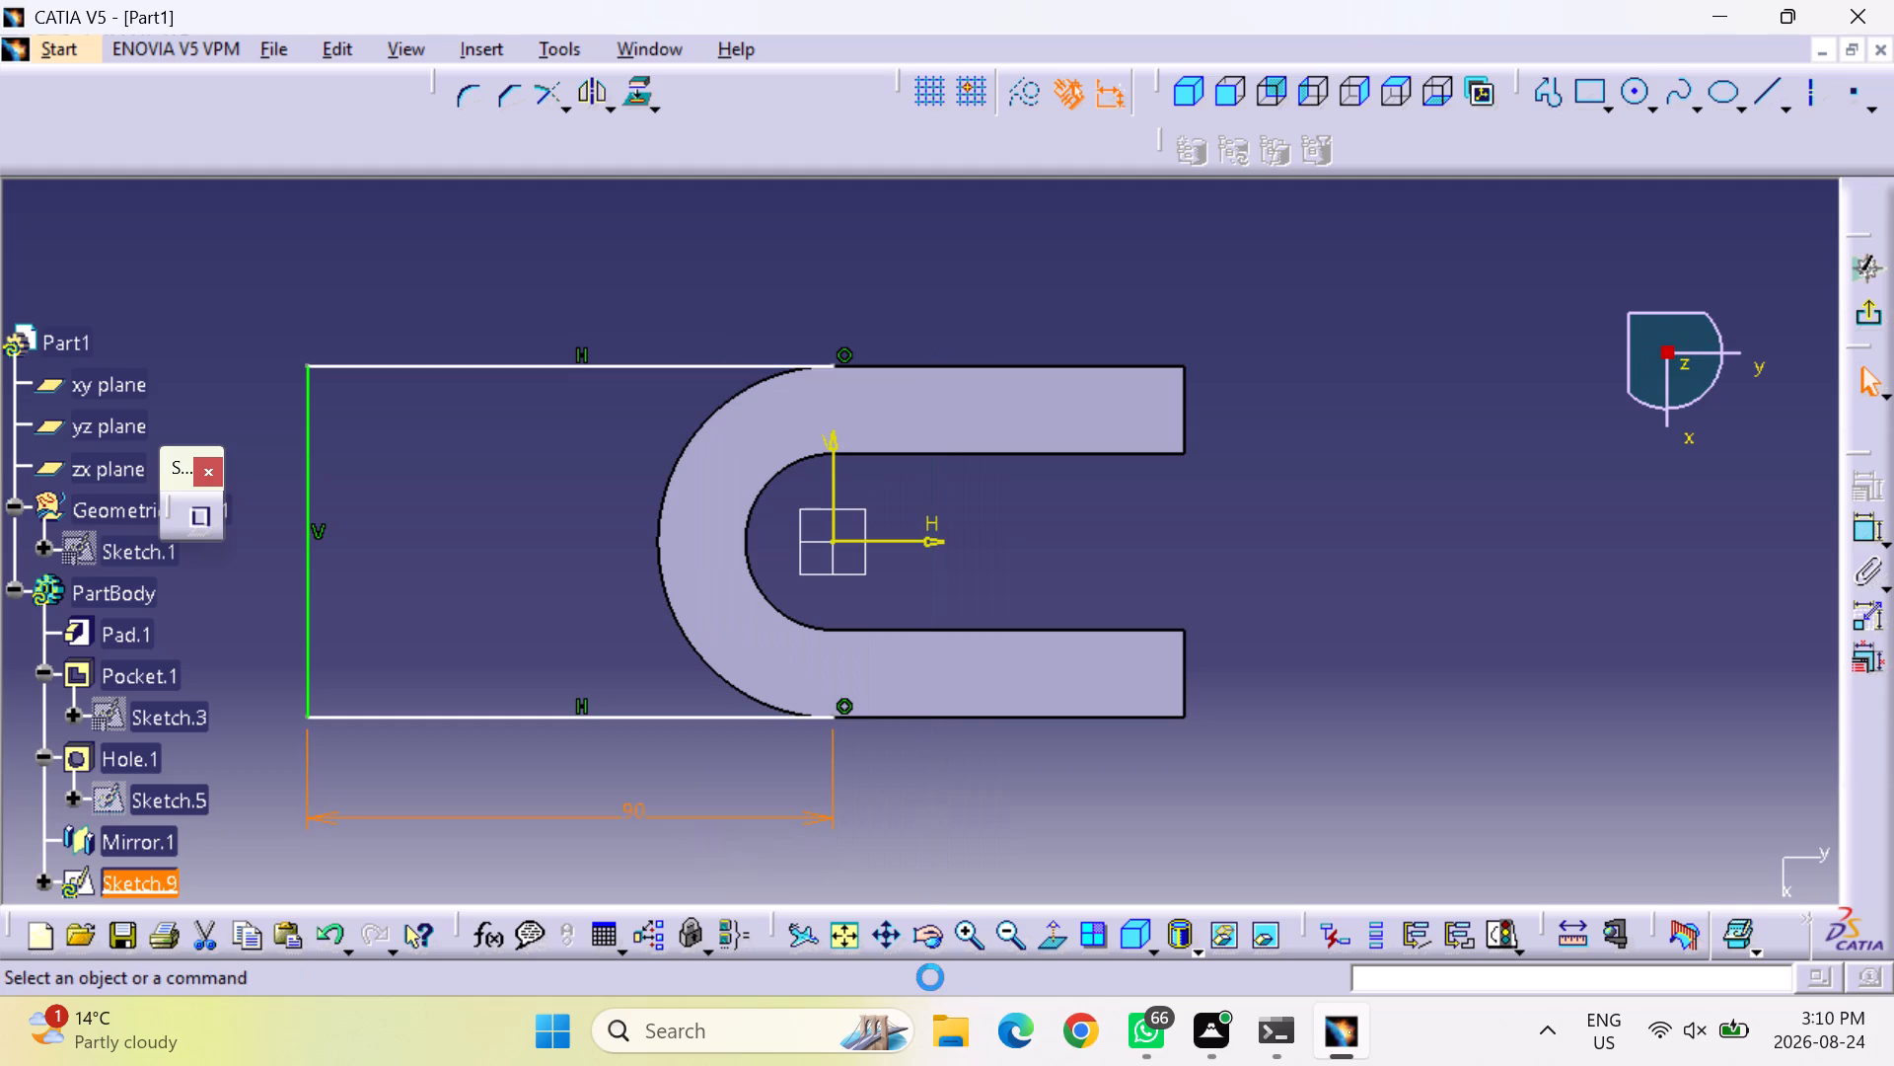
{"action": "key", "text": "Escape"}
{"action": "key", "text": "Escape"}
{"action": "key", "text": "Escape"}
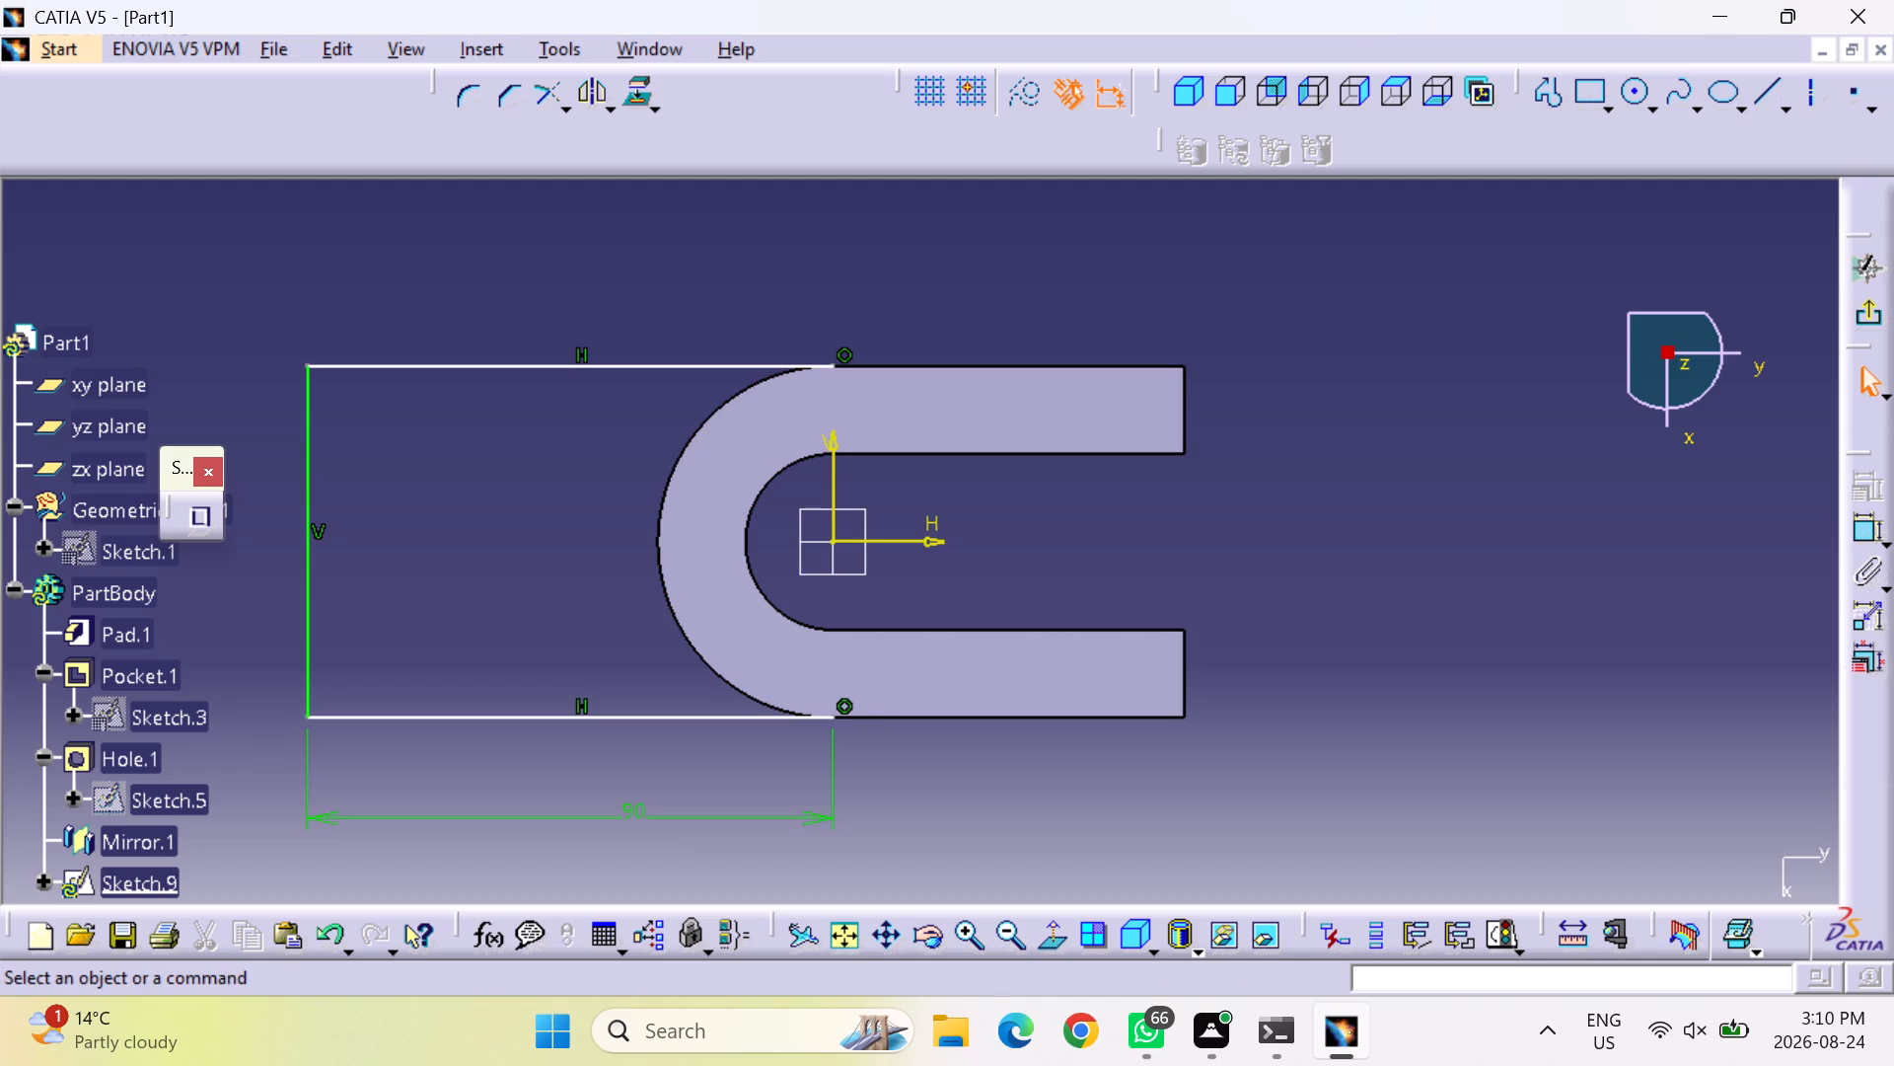
Constrain the profile's two horizontal lines symmetric about the sketch's H axis.
{"action": "left_click", "coordinate": [1860, 530]}
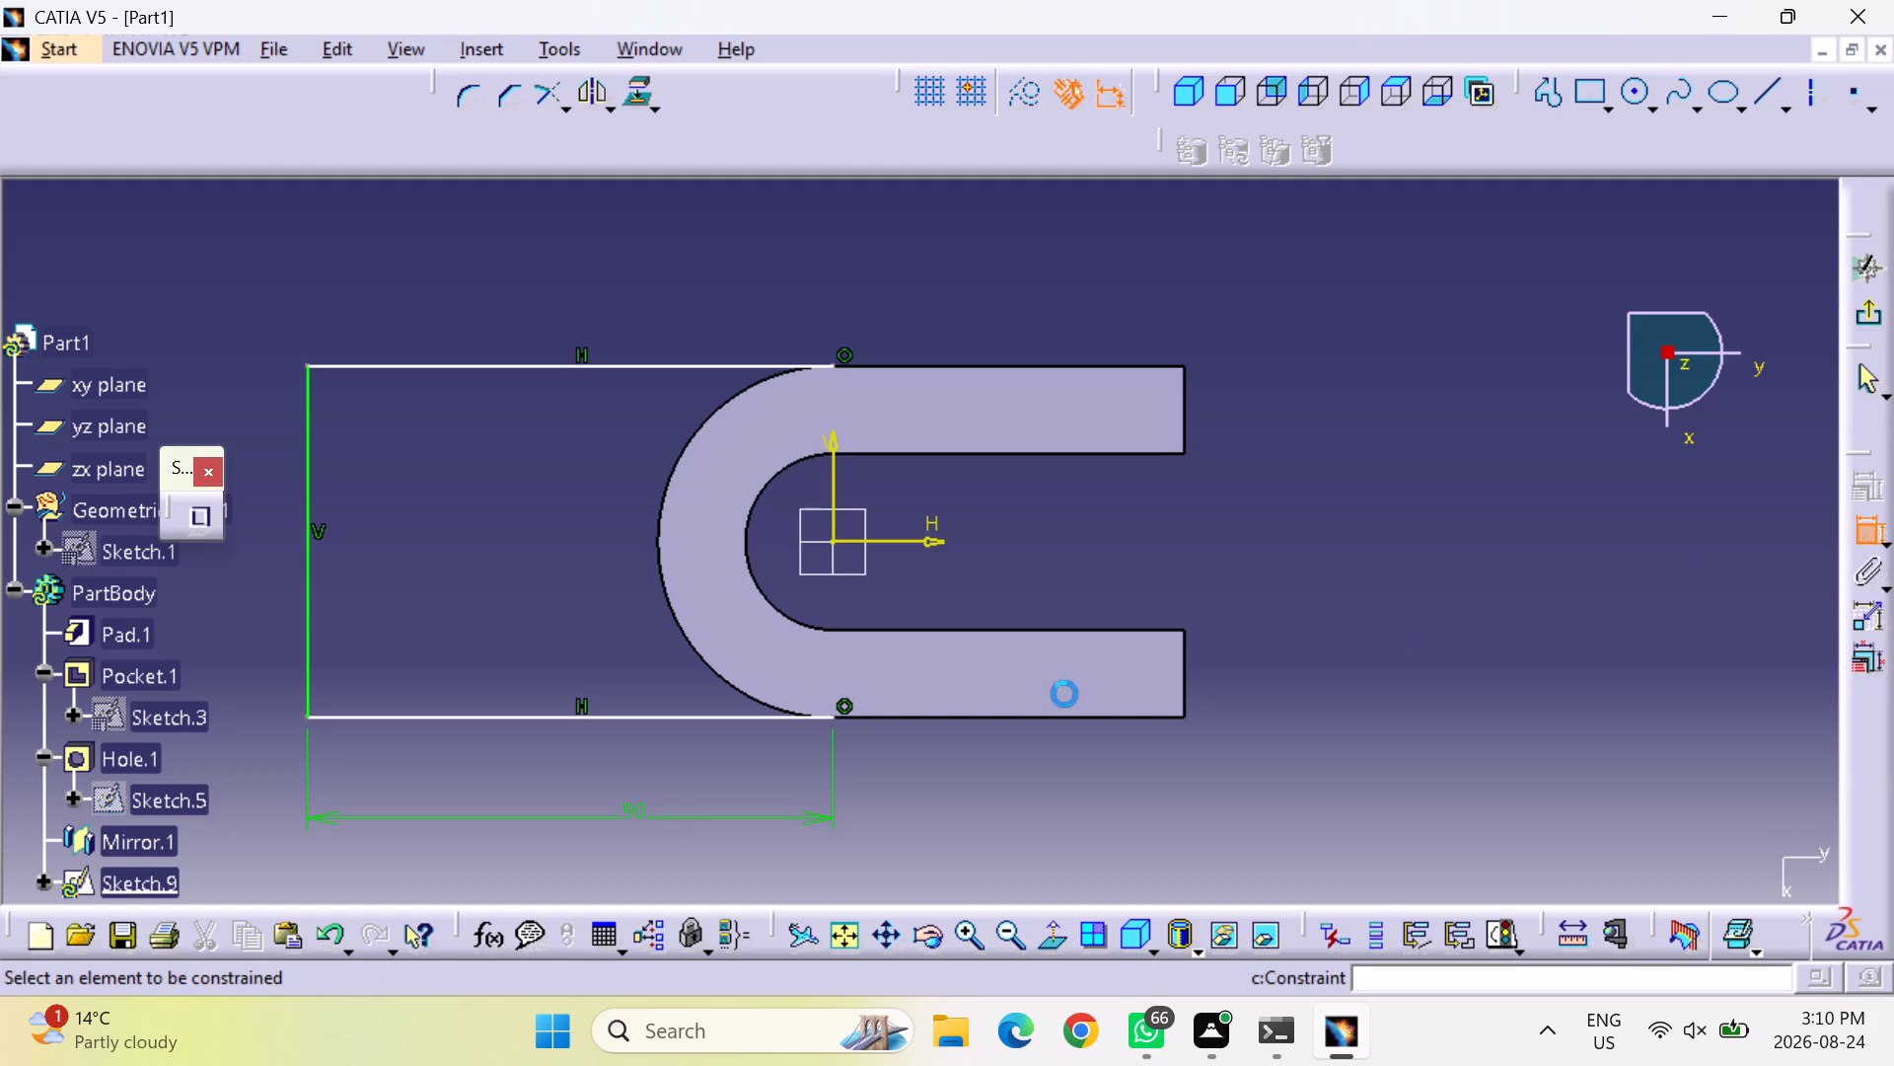
{"action": "left_click", "coordinate": [725, 722]}
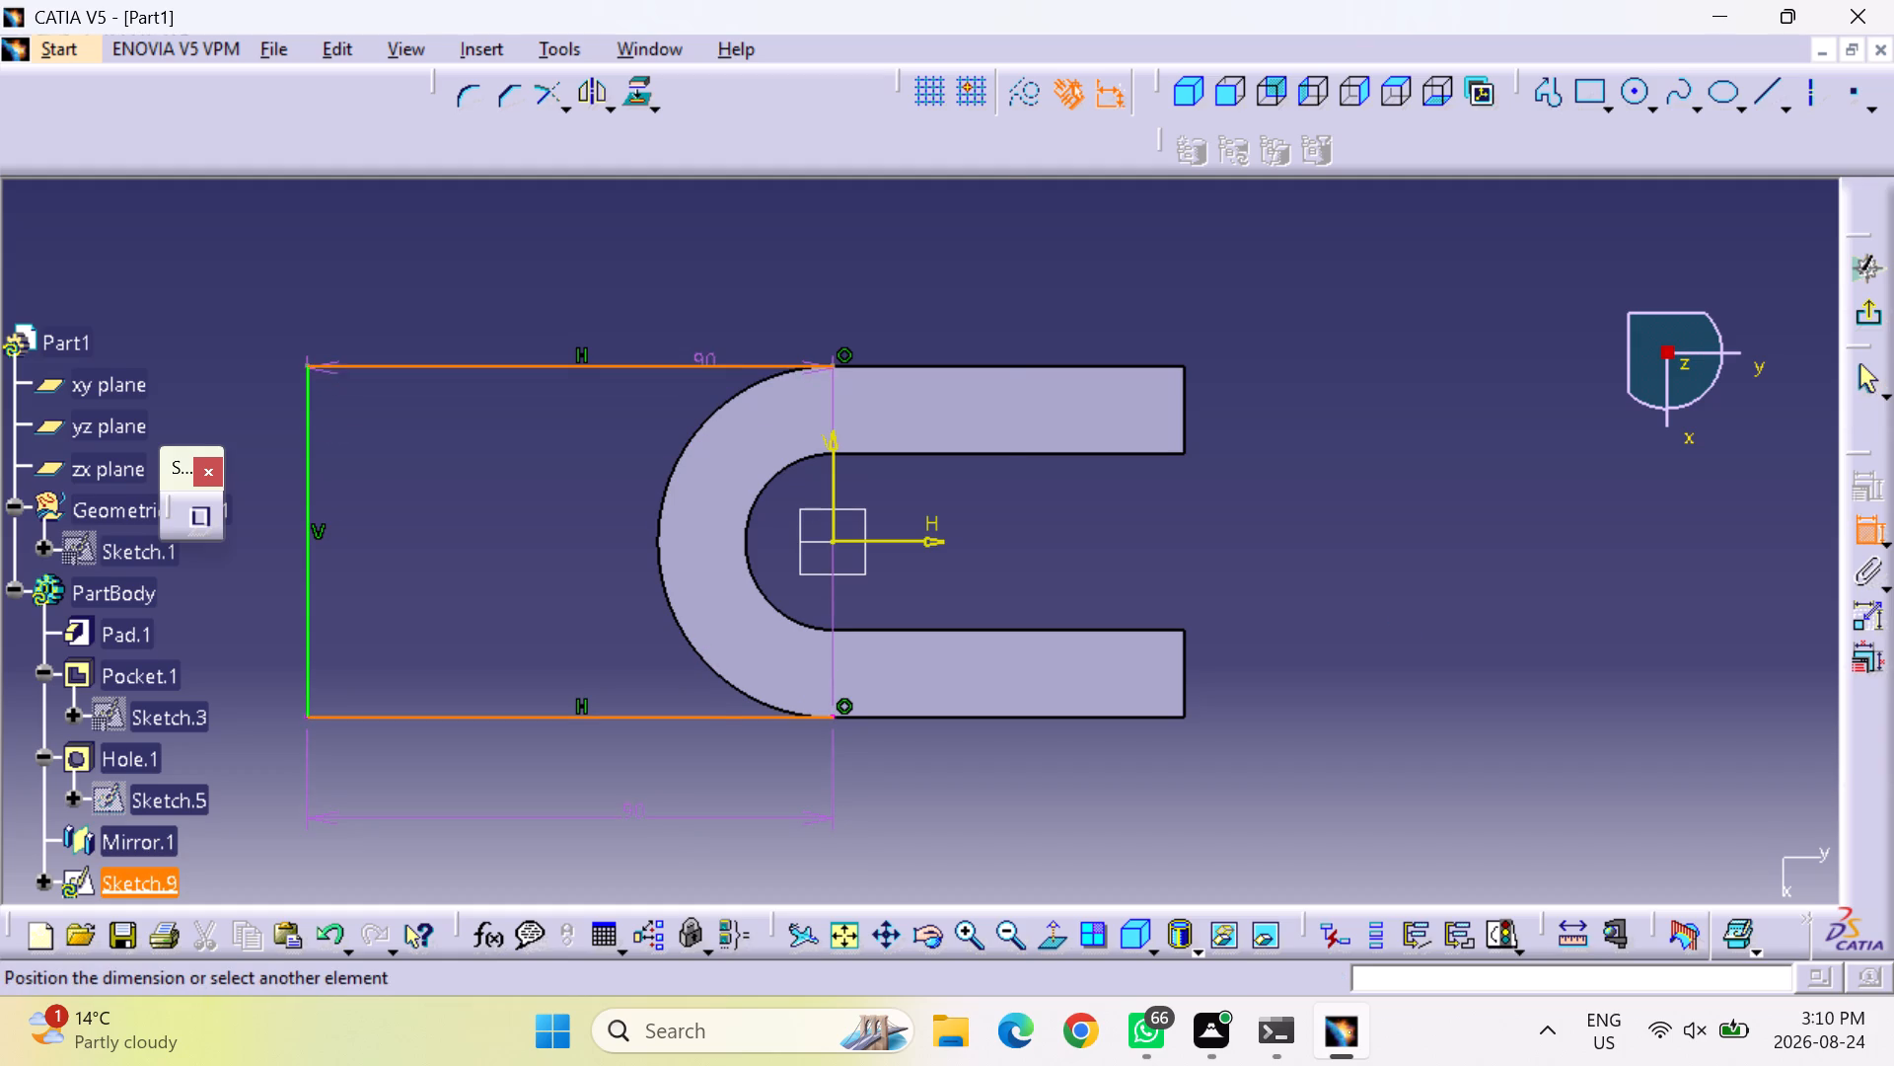
{"action": "left_click", "coordinate": [704, 364]}
{"action": "right_click_drag", "start_coordinate": [731, 517], "coordinate": [731, 527]}
{"action": "left_click", "coordinate": [876, 456]}
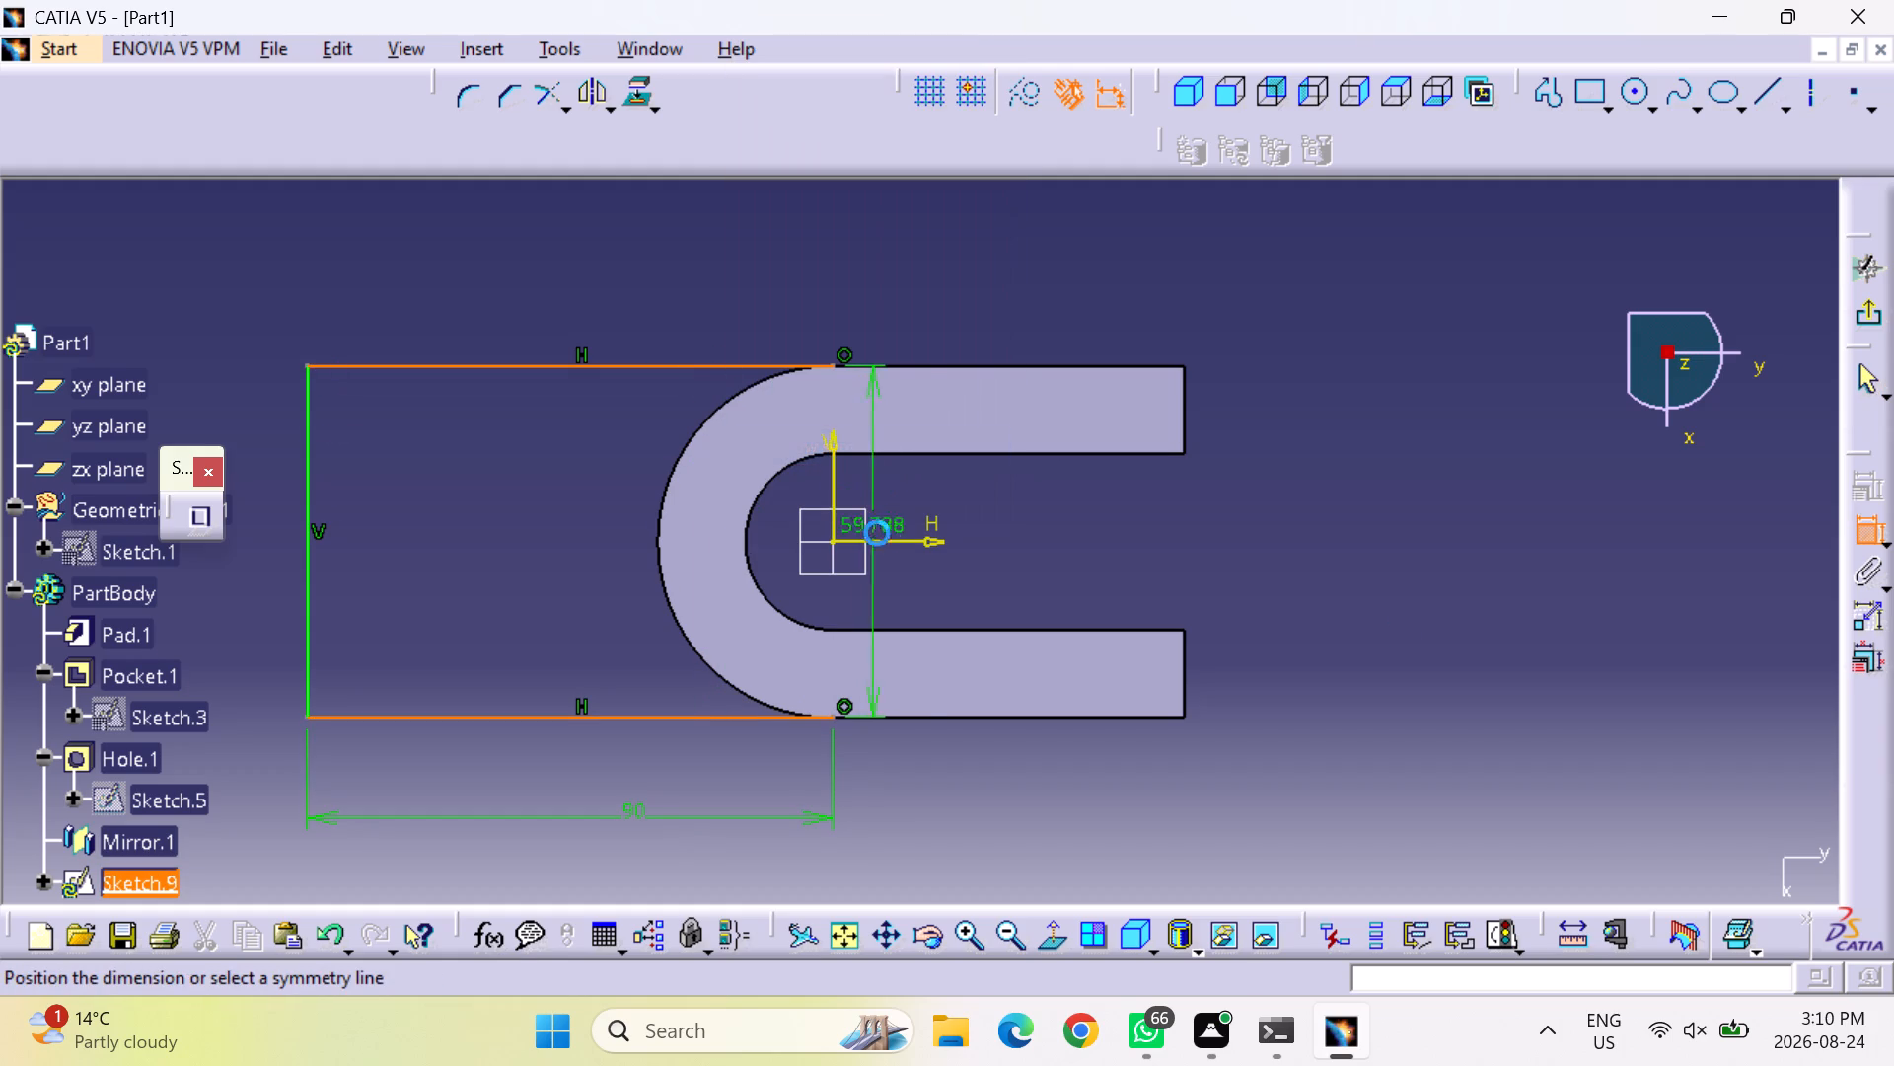
{"action": "left_click", "coordinate": [912, 539]}
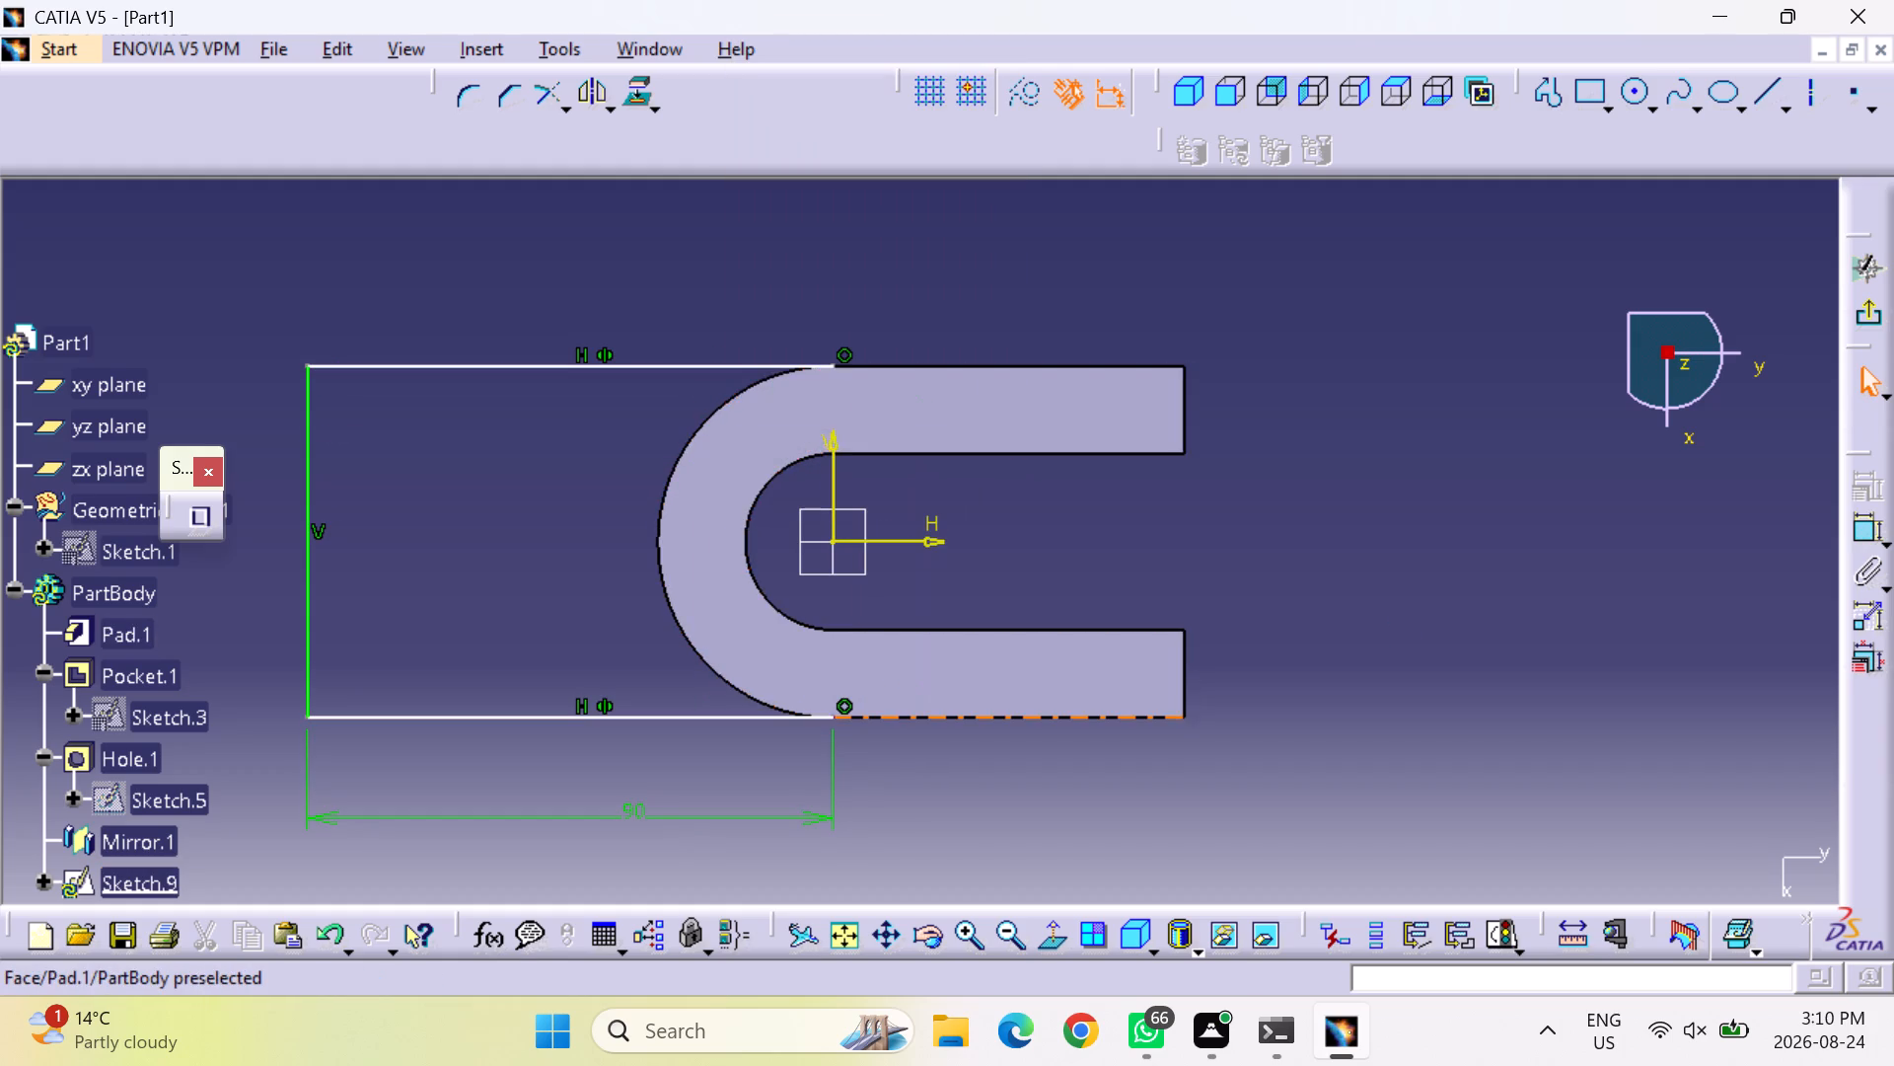
Dimension the distance between the profile's two horizontal lines and set it to 45 mm.
{"action": "left_click", "coordinate": [1858, 524]}
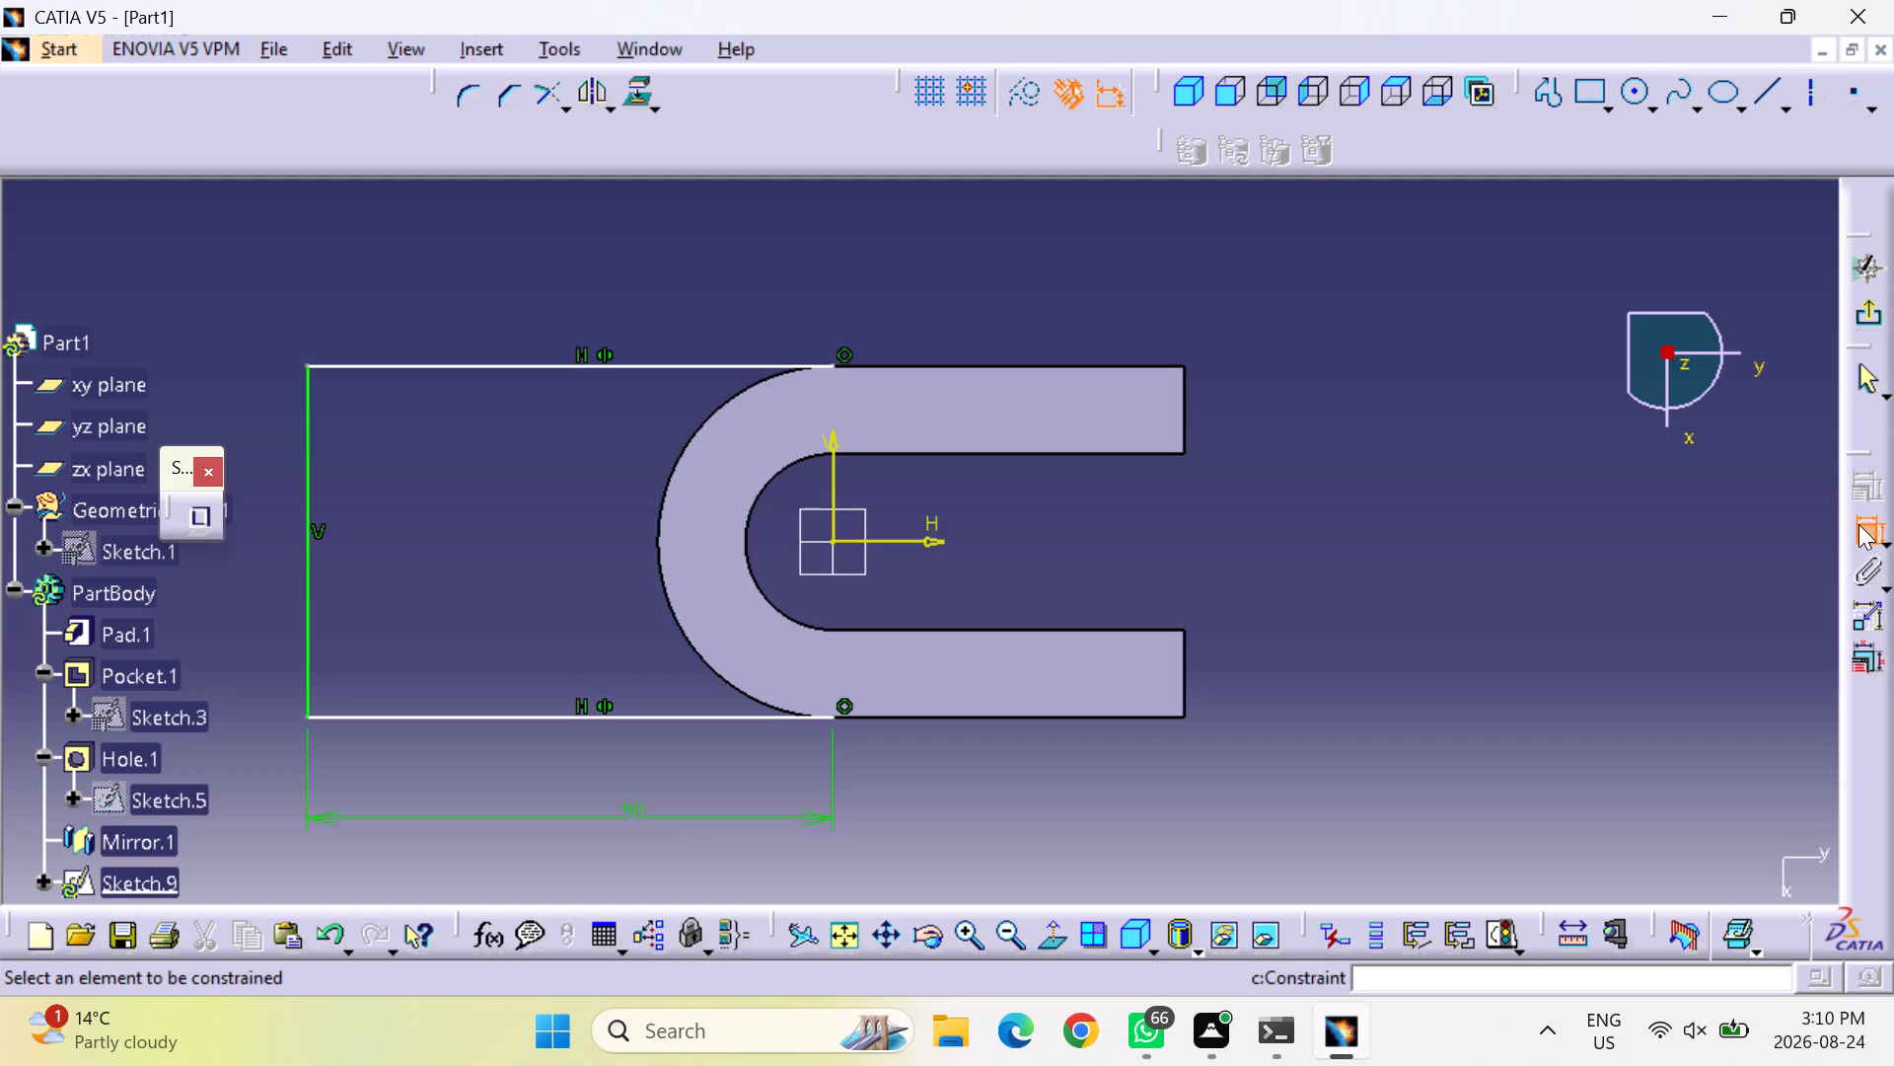
{"action": "left_click", "coordinate": [488, 713]}
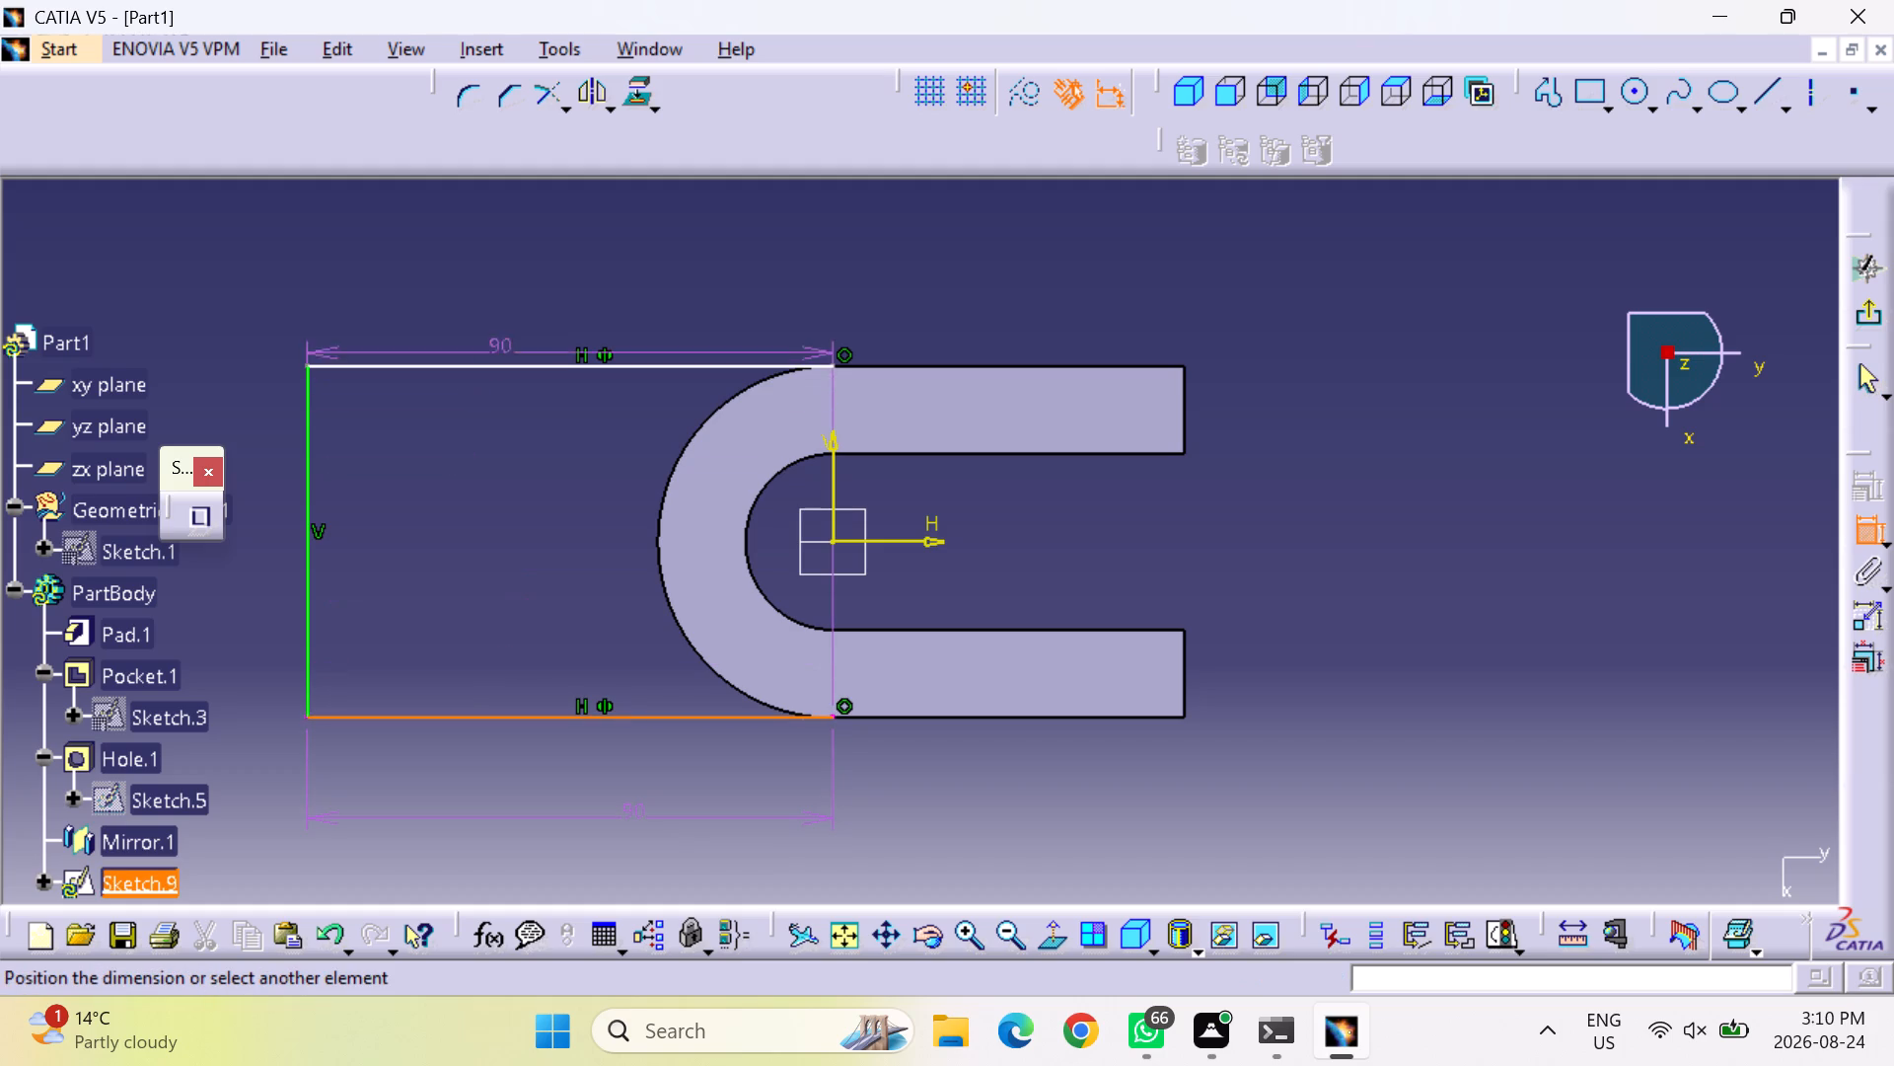
{"action": "left_click", "coordinate": [502, 365]}
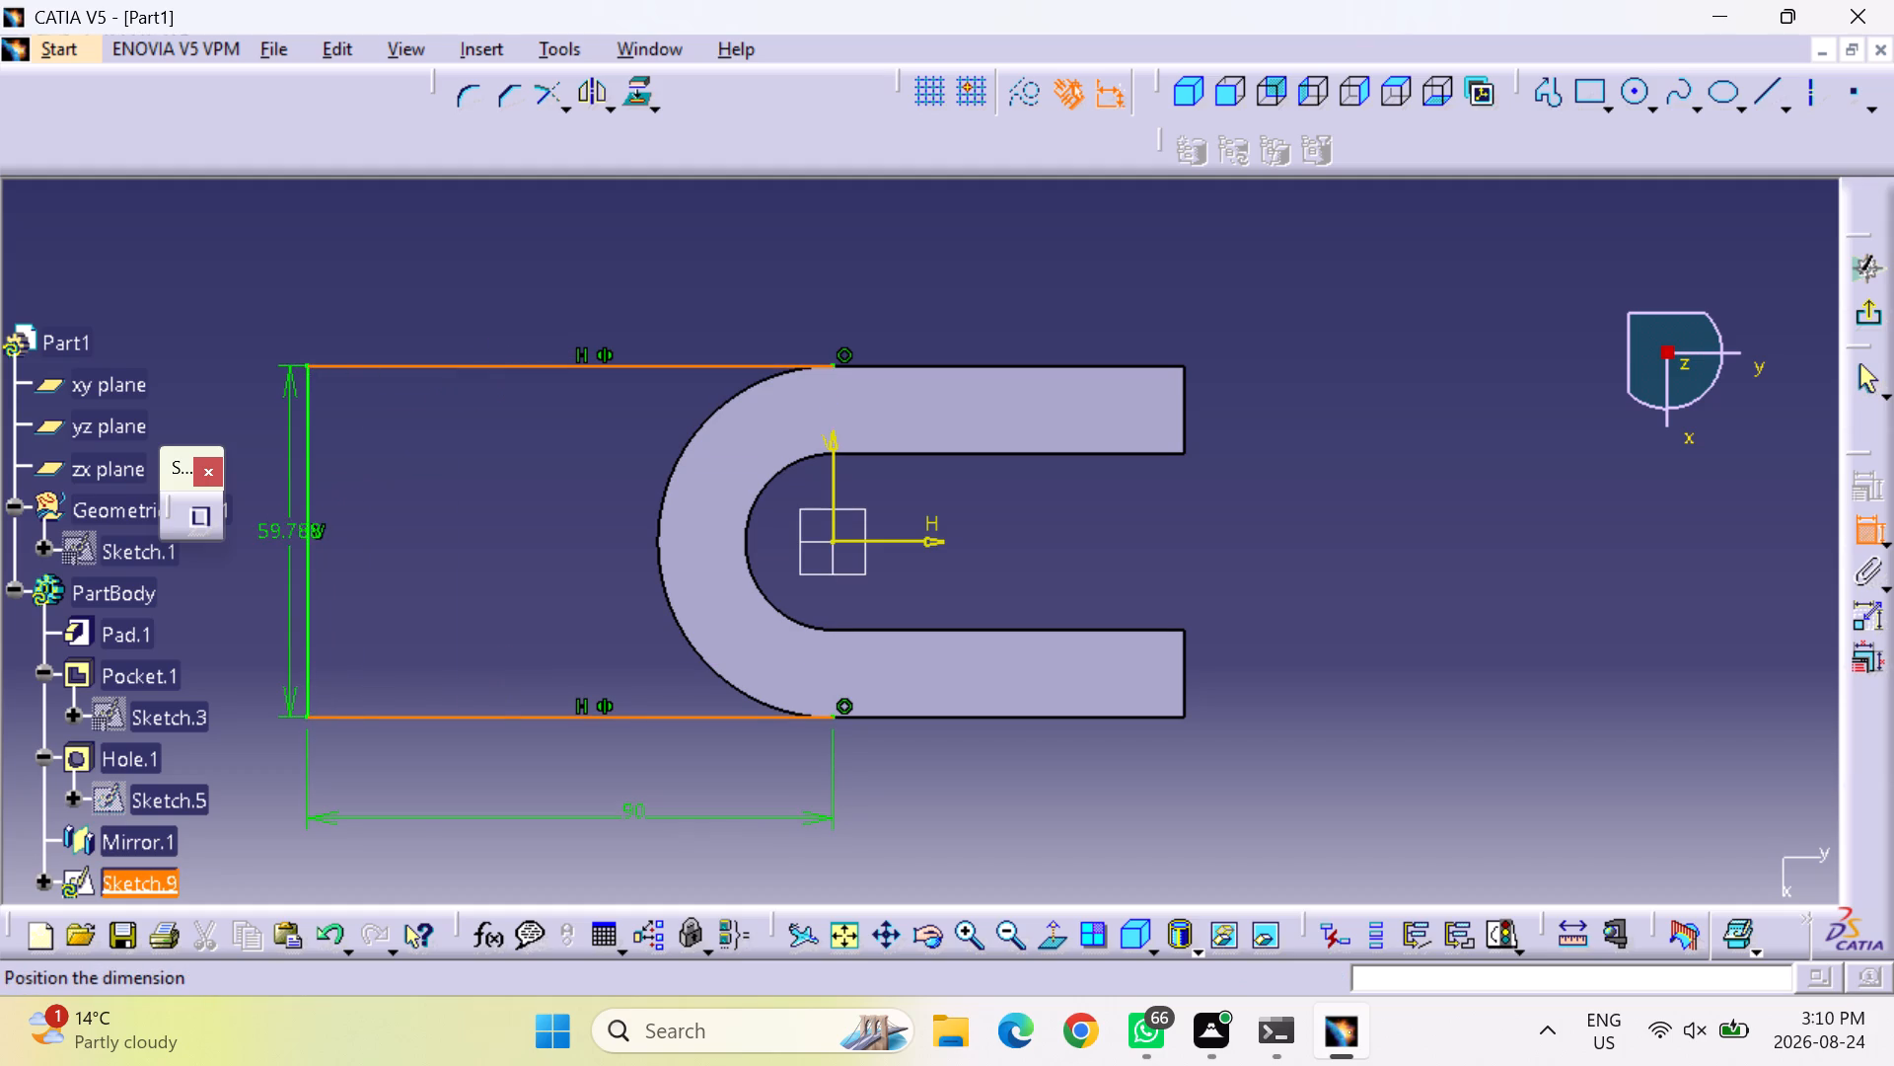
{"action": "left_click", "coordinate": [278, 541]}
{"action": "double_click", "coordinate": [292, 522]}
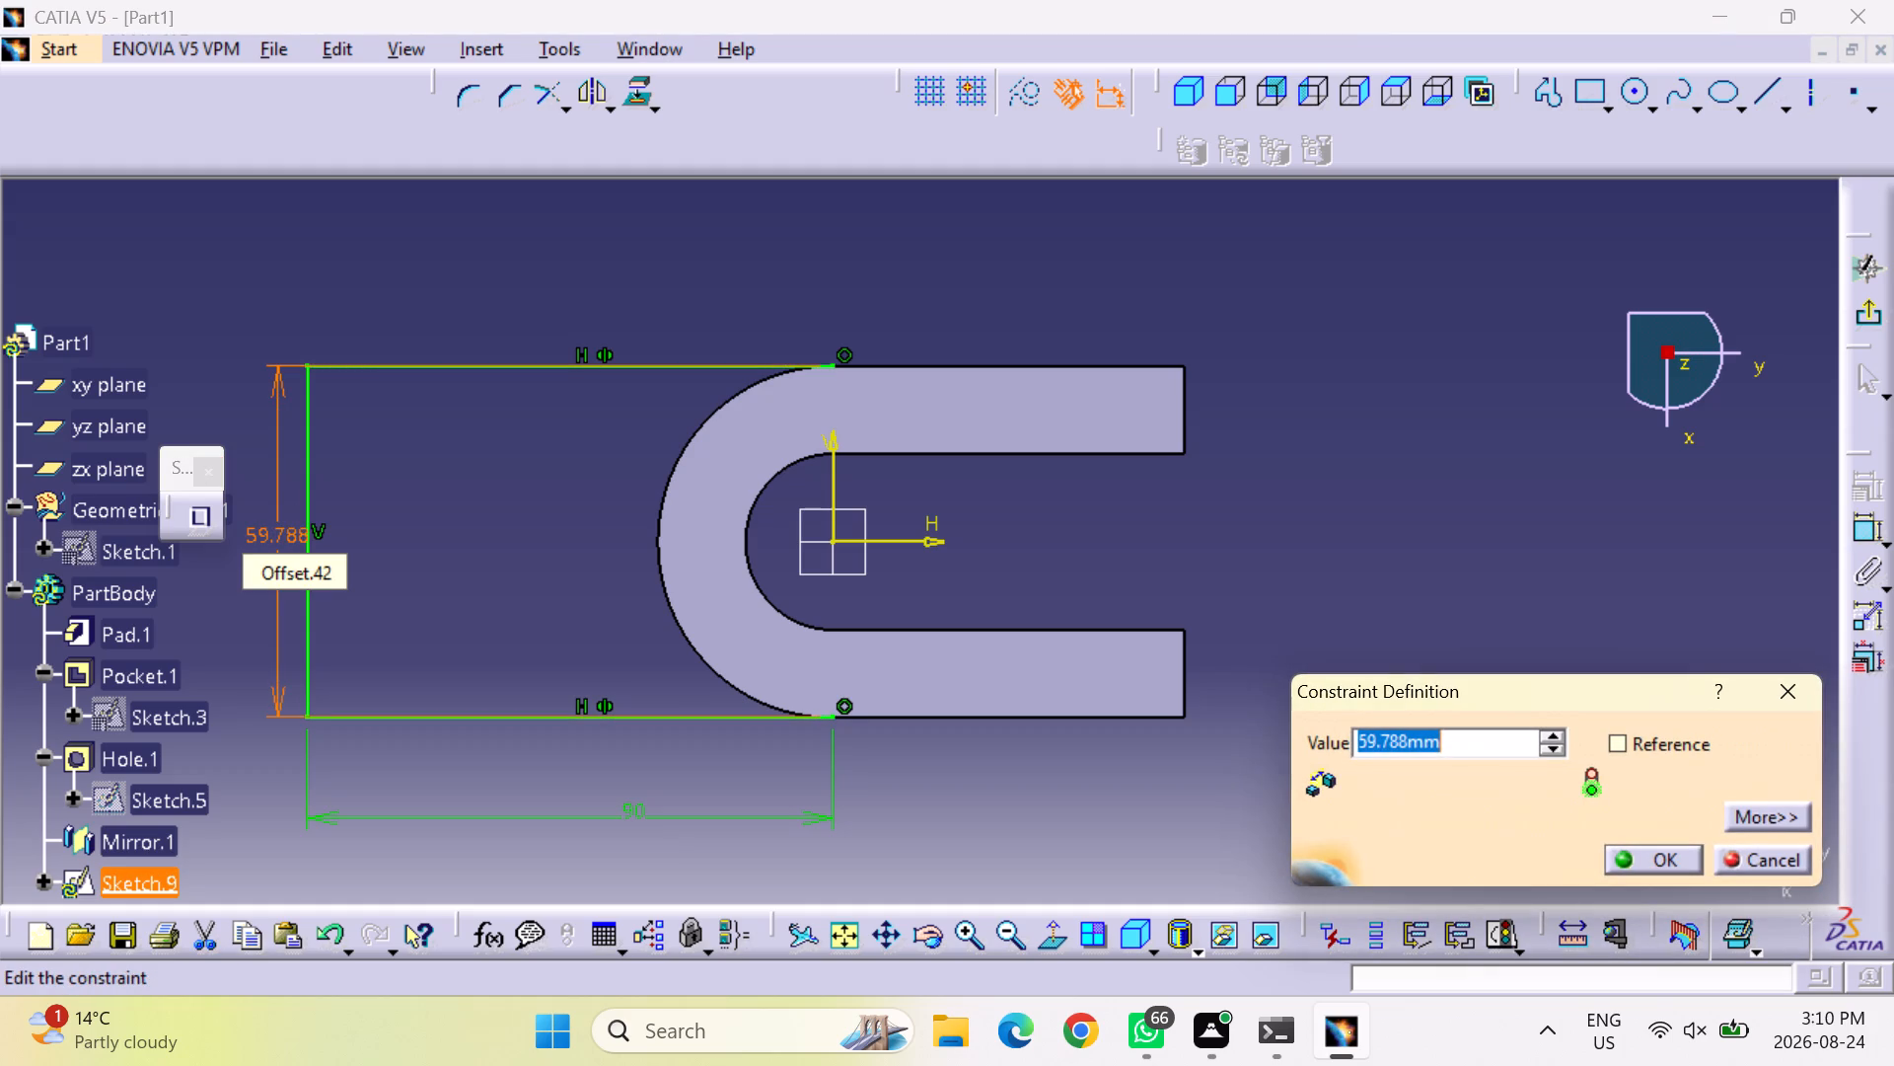
{"action": "type", "text": "45"}
{"action": "key", "text": "Return"}
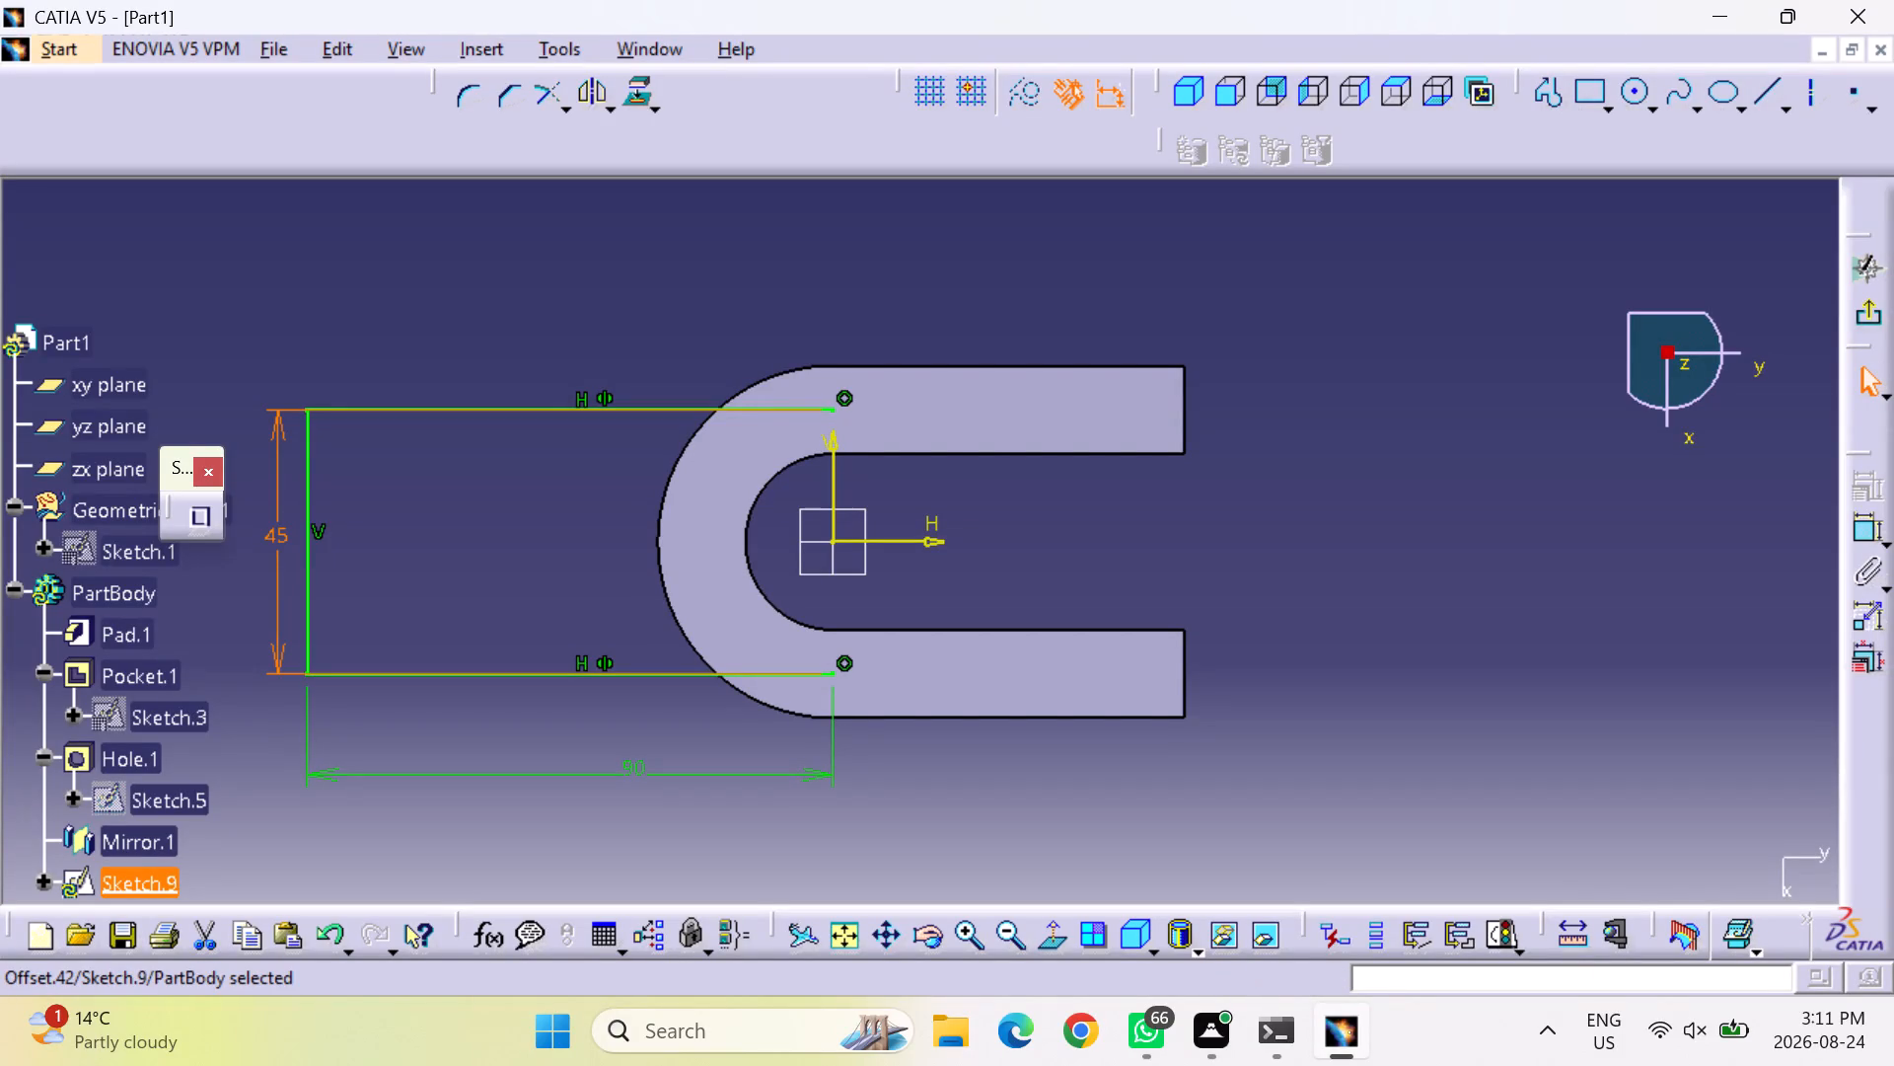
Set the distance between the profile's two horizontal lines to 60 mm.
{"action": "double_click", "coordinate": [273, 527]}
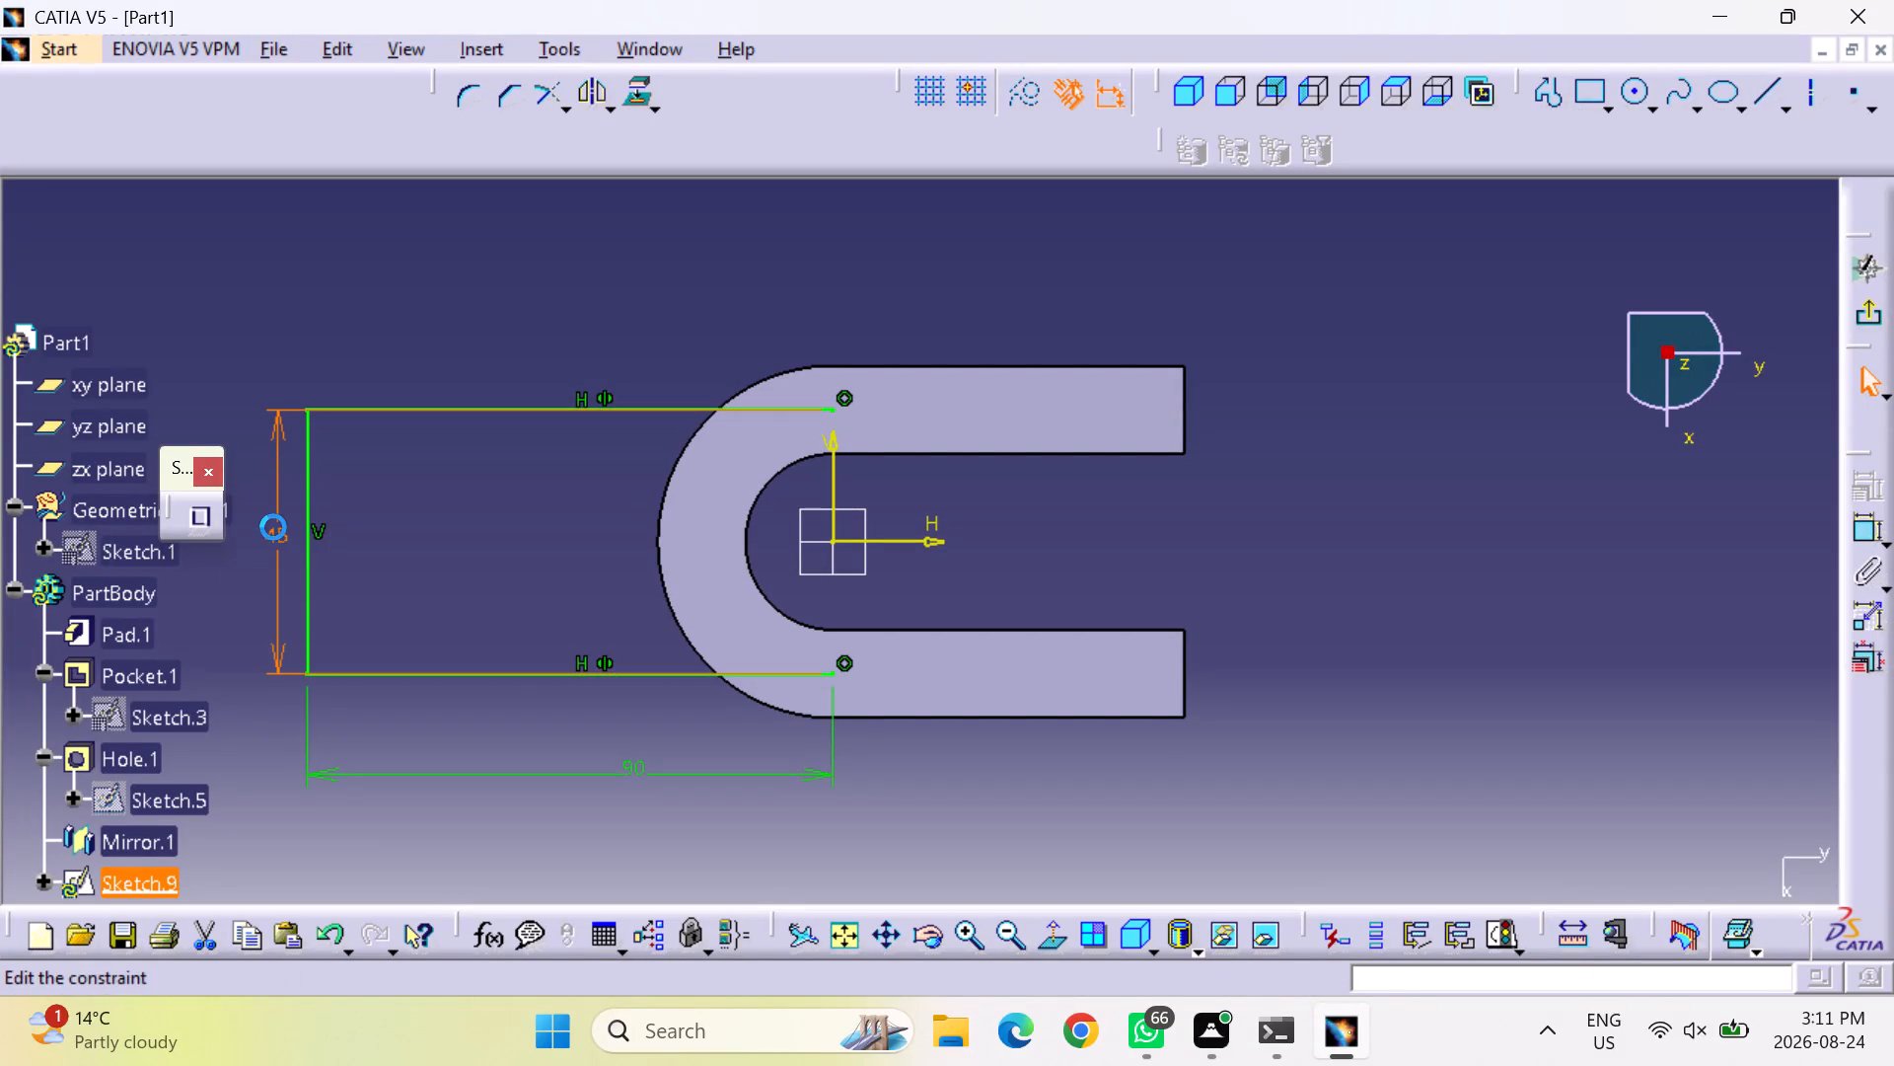
{"action": "type", "text": "60"}
{"action": "key", "text": "Return"}
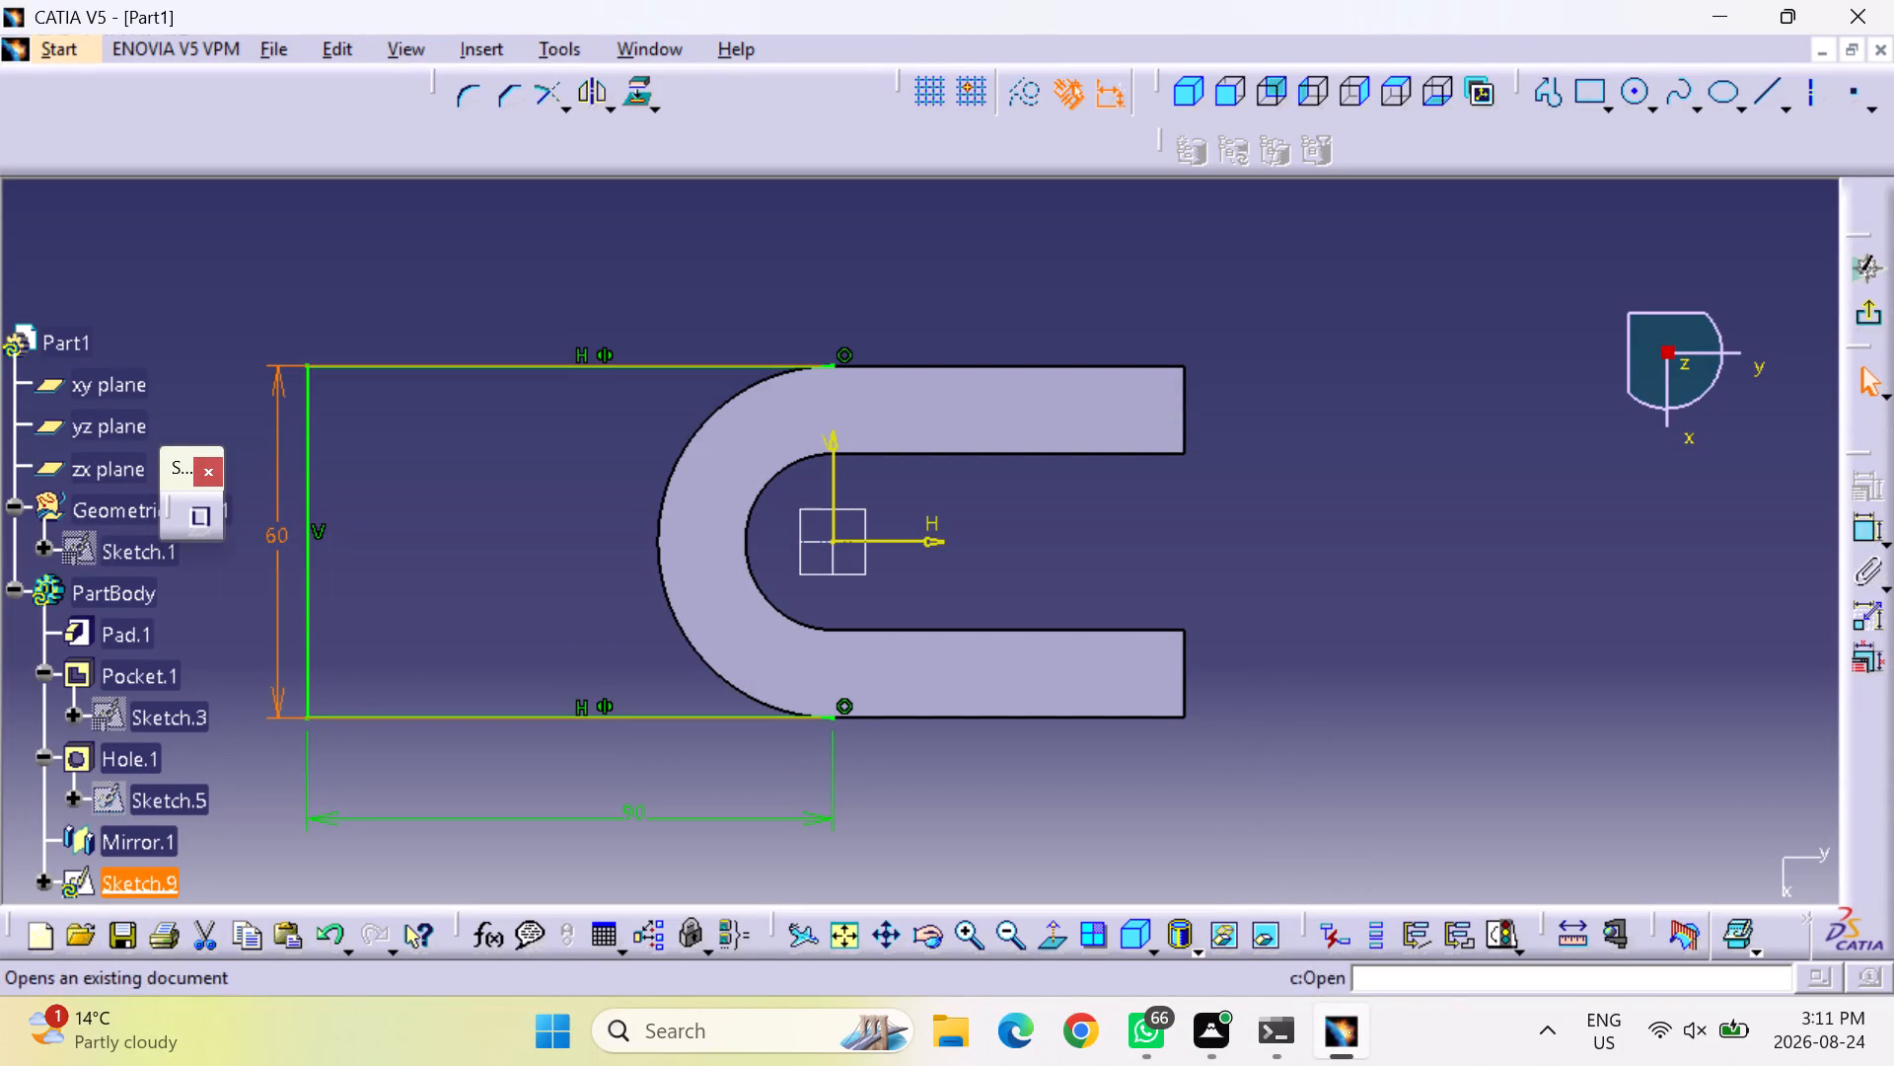
{"action": "left_click", "coordinate": [1471, 582]}
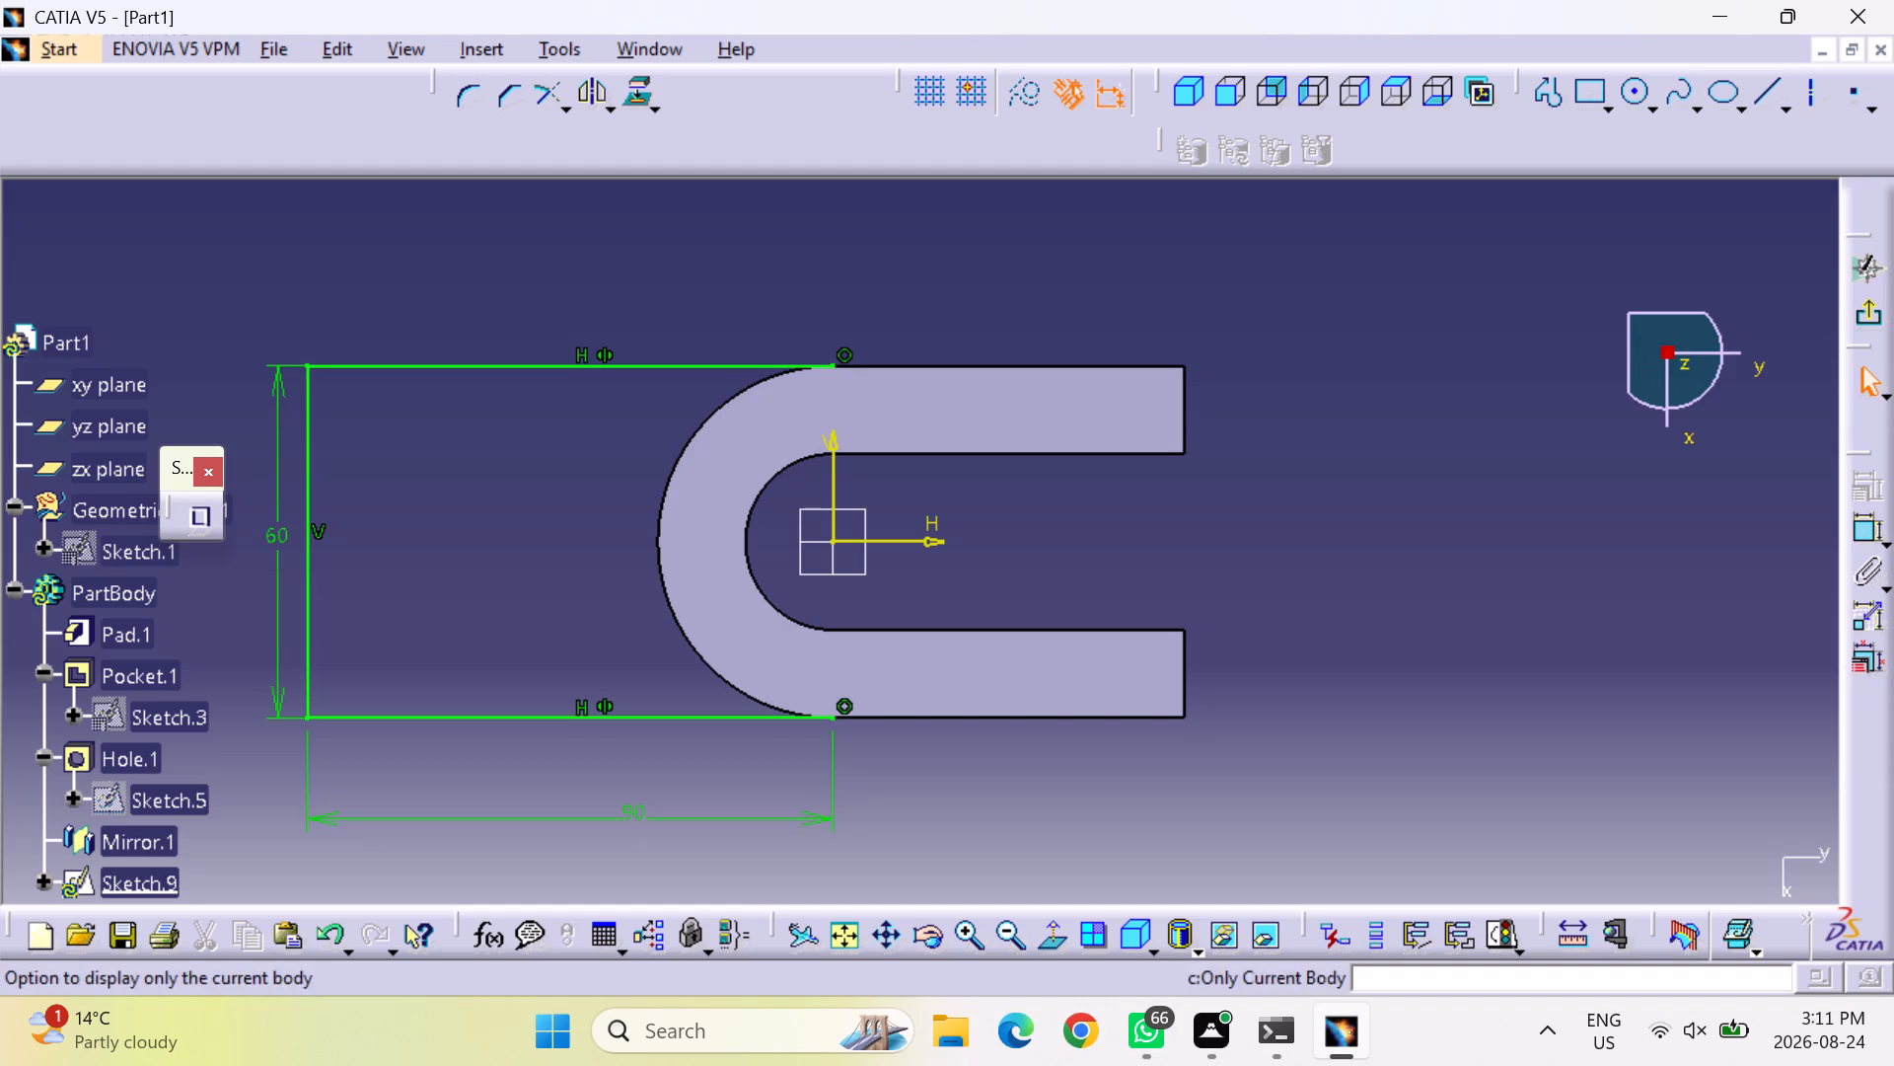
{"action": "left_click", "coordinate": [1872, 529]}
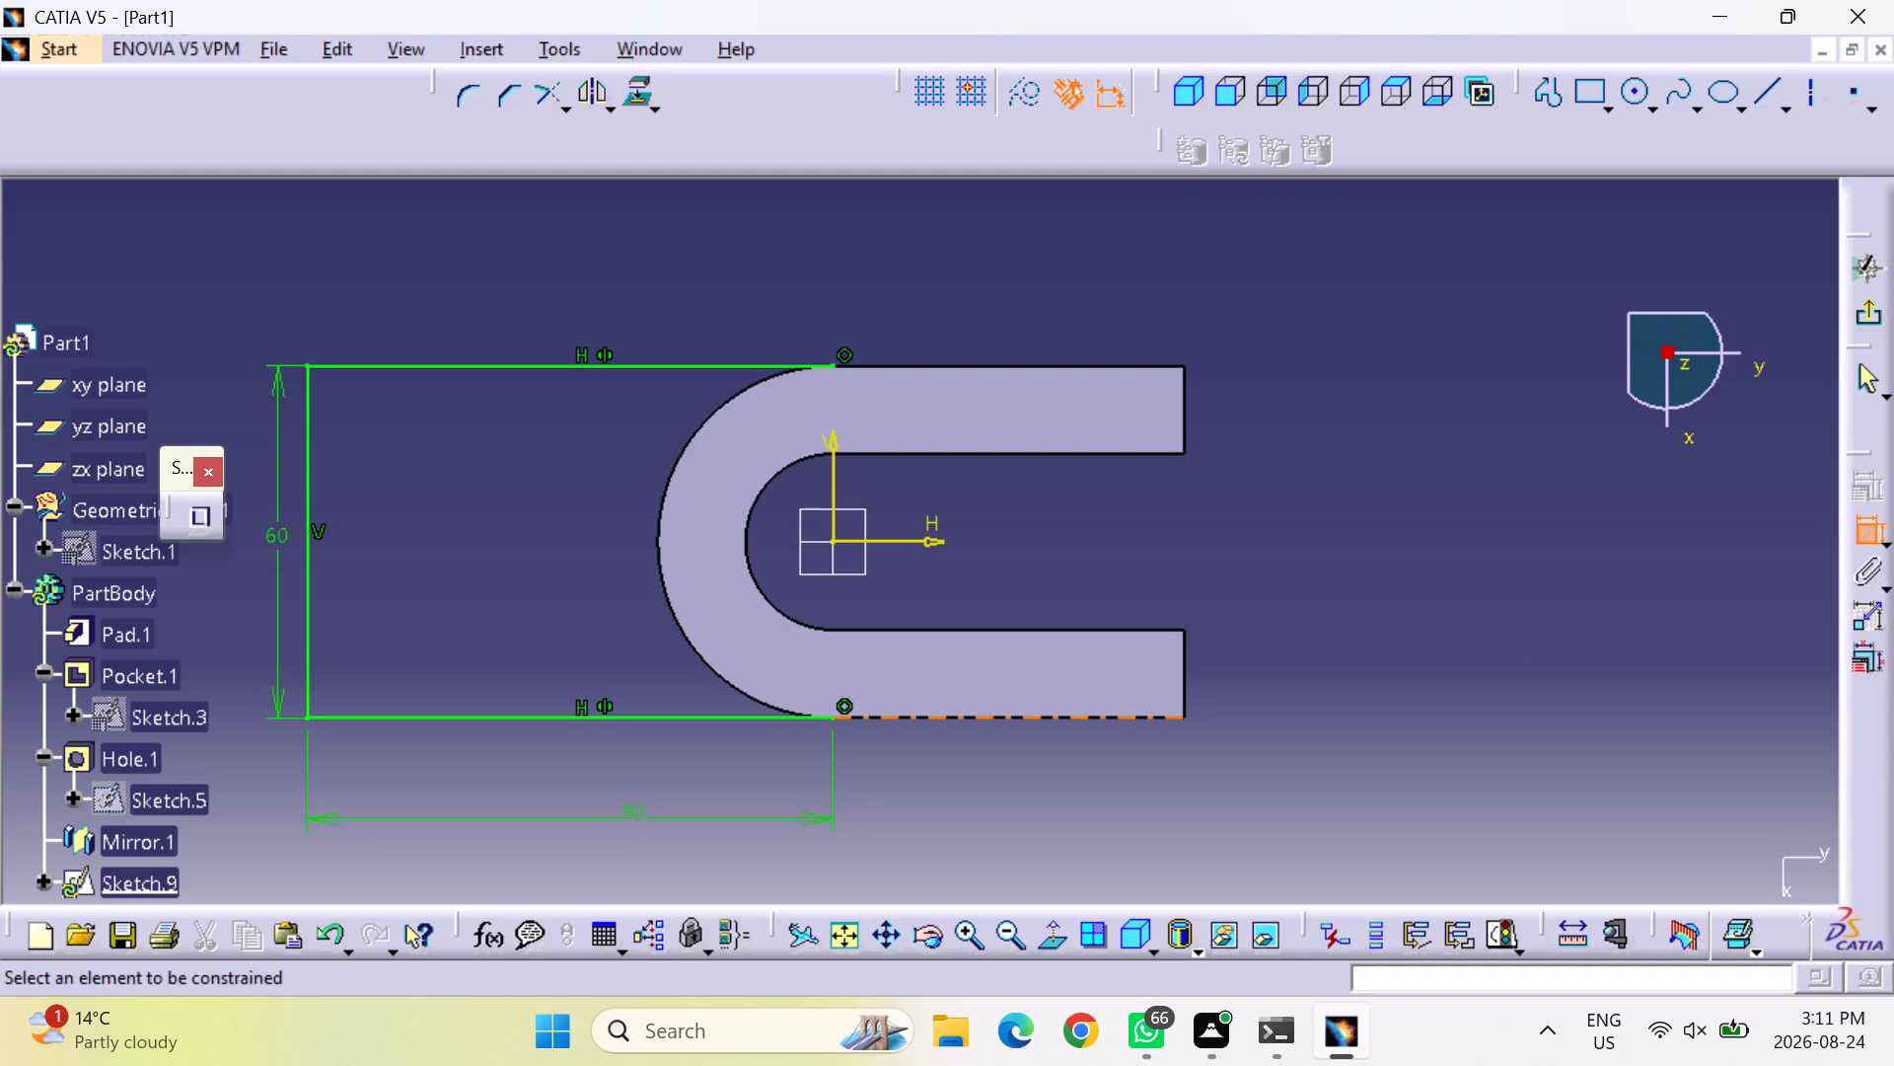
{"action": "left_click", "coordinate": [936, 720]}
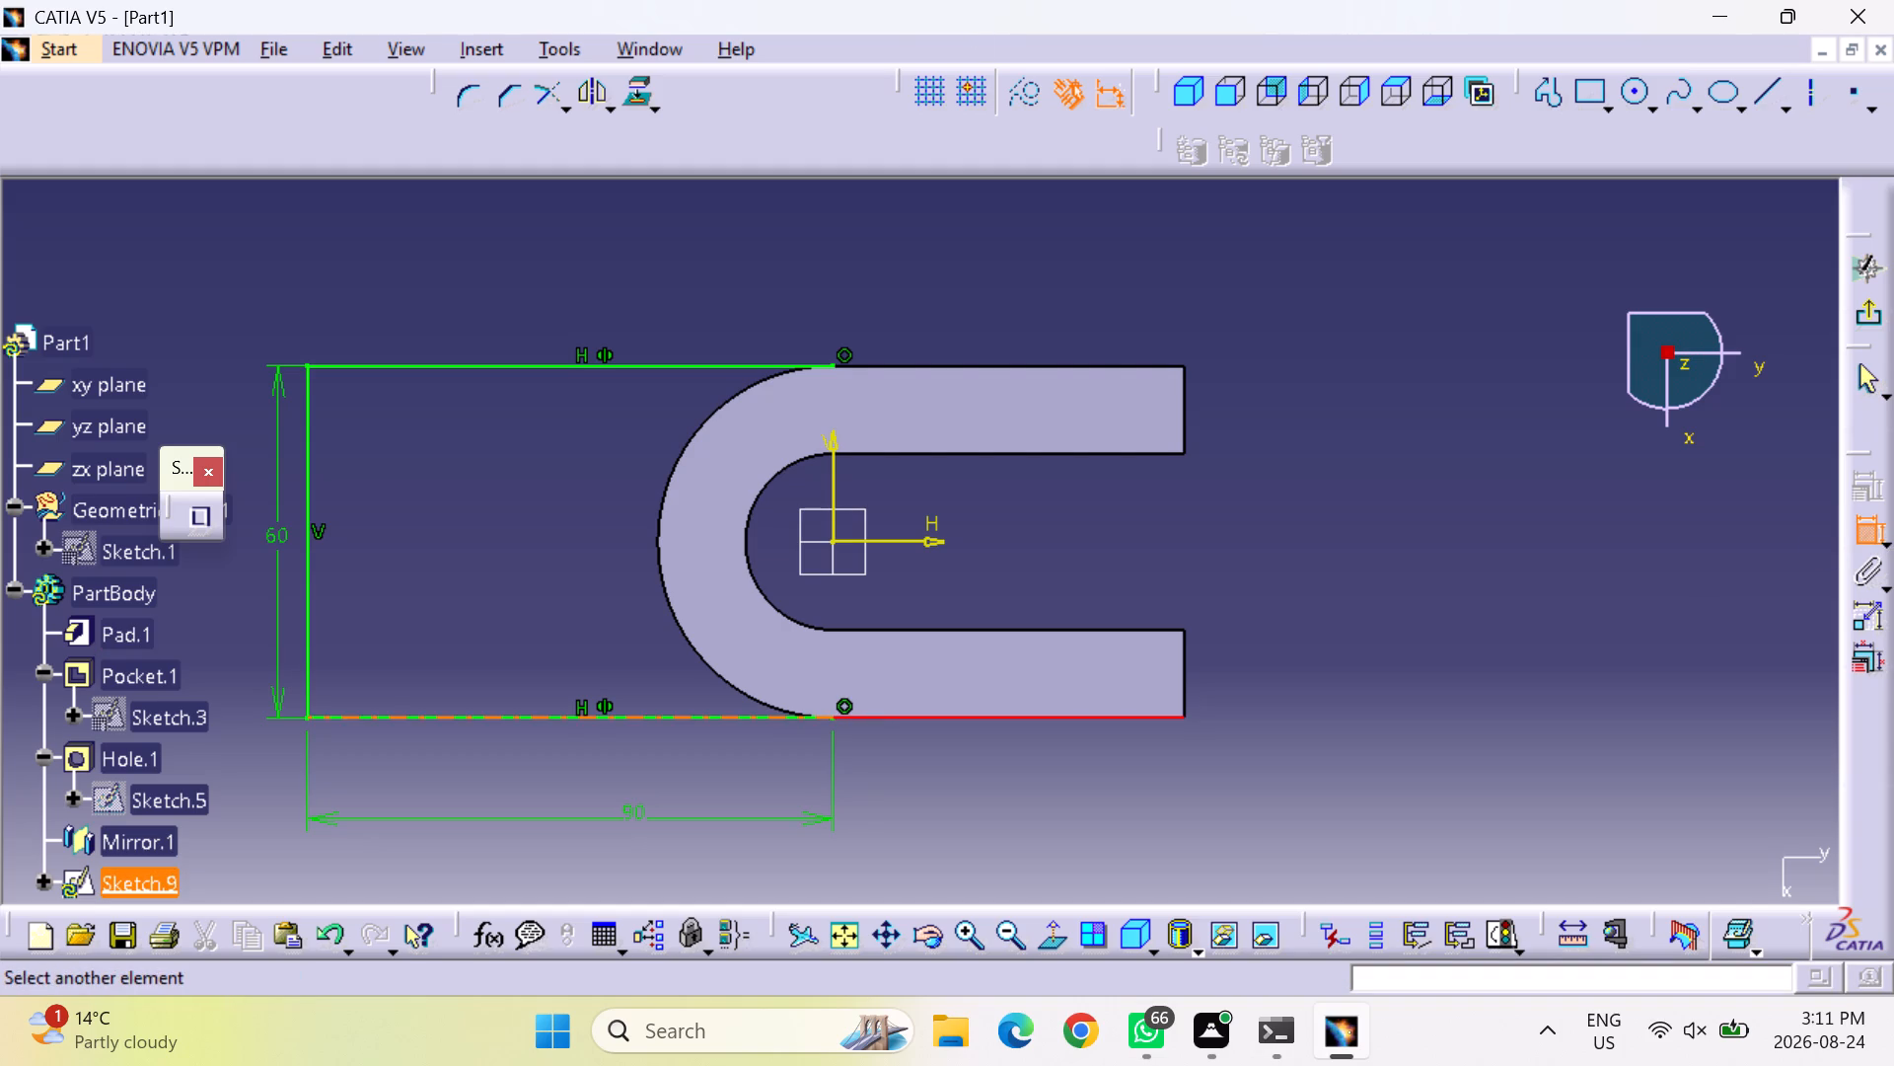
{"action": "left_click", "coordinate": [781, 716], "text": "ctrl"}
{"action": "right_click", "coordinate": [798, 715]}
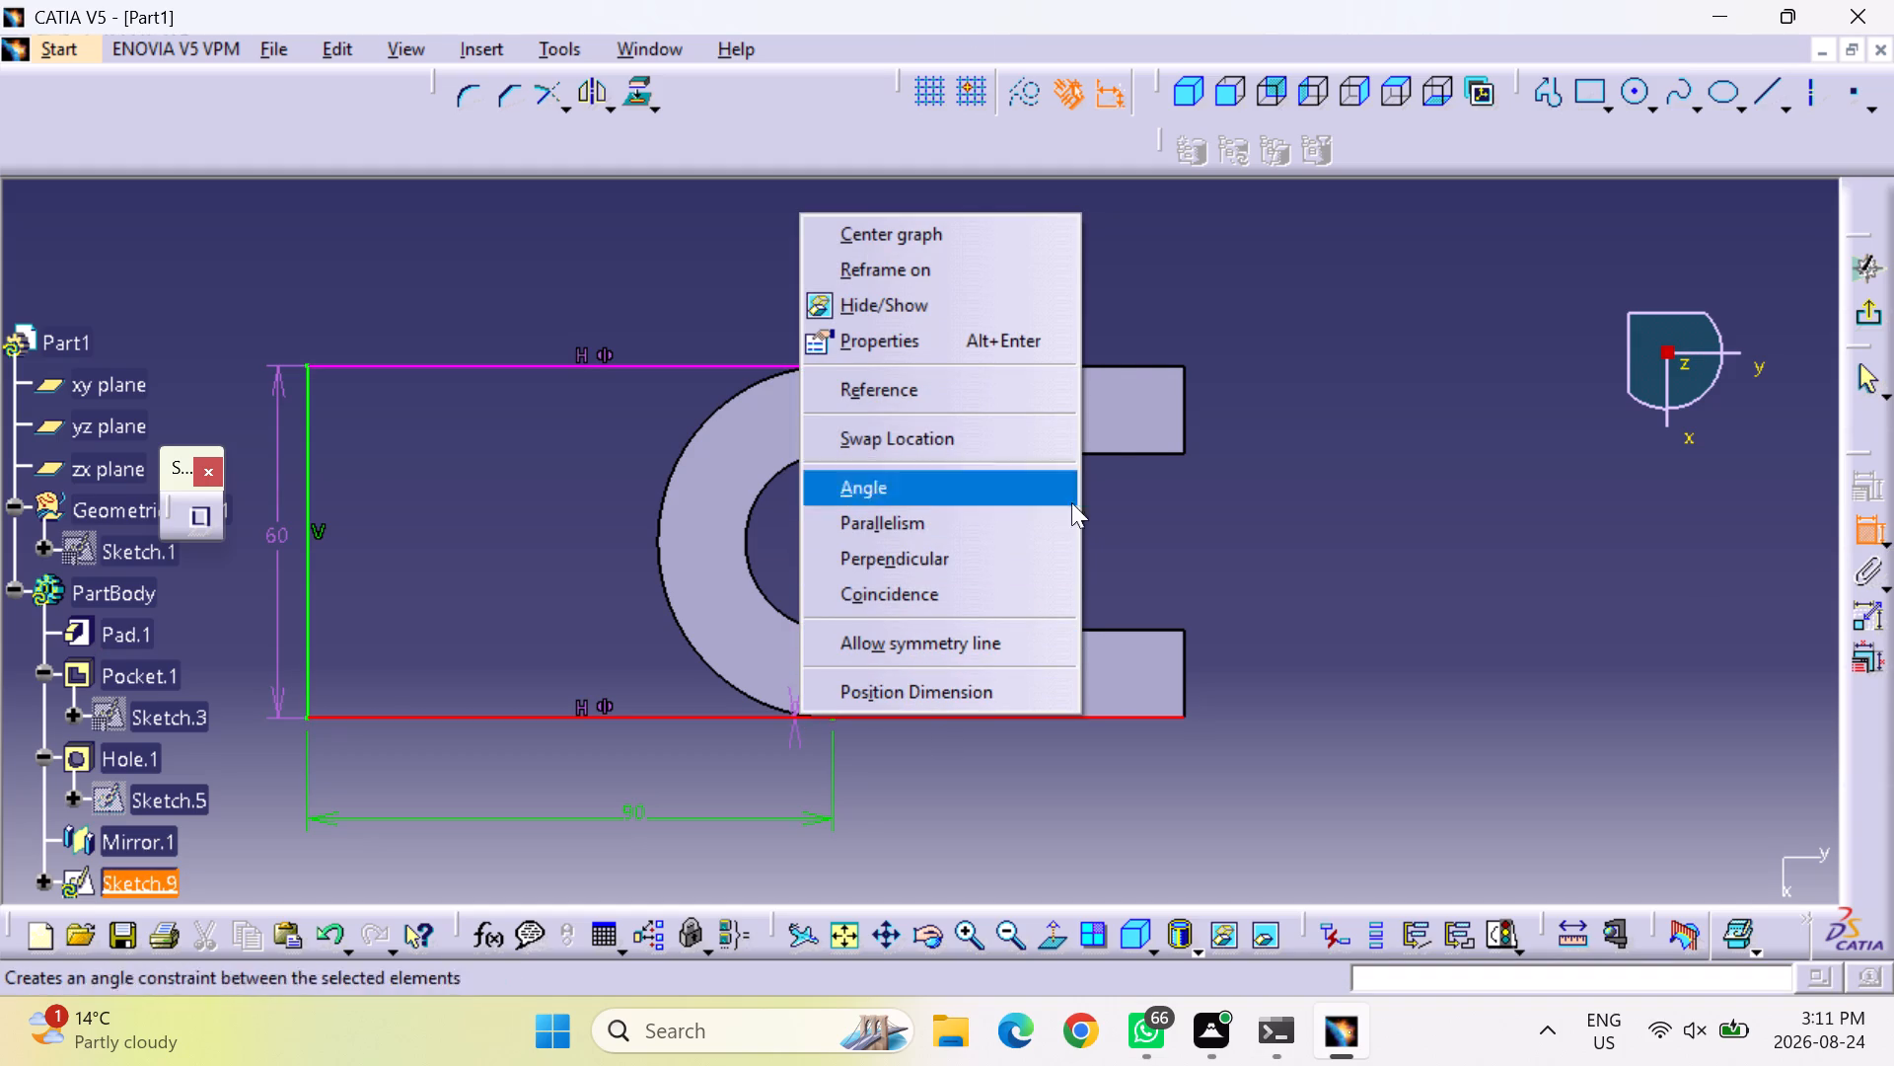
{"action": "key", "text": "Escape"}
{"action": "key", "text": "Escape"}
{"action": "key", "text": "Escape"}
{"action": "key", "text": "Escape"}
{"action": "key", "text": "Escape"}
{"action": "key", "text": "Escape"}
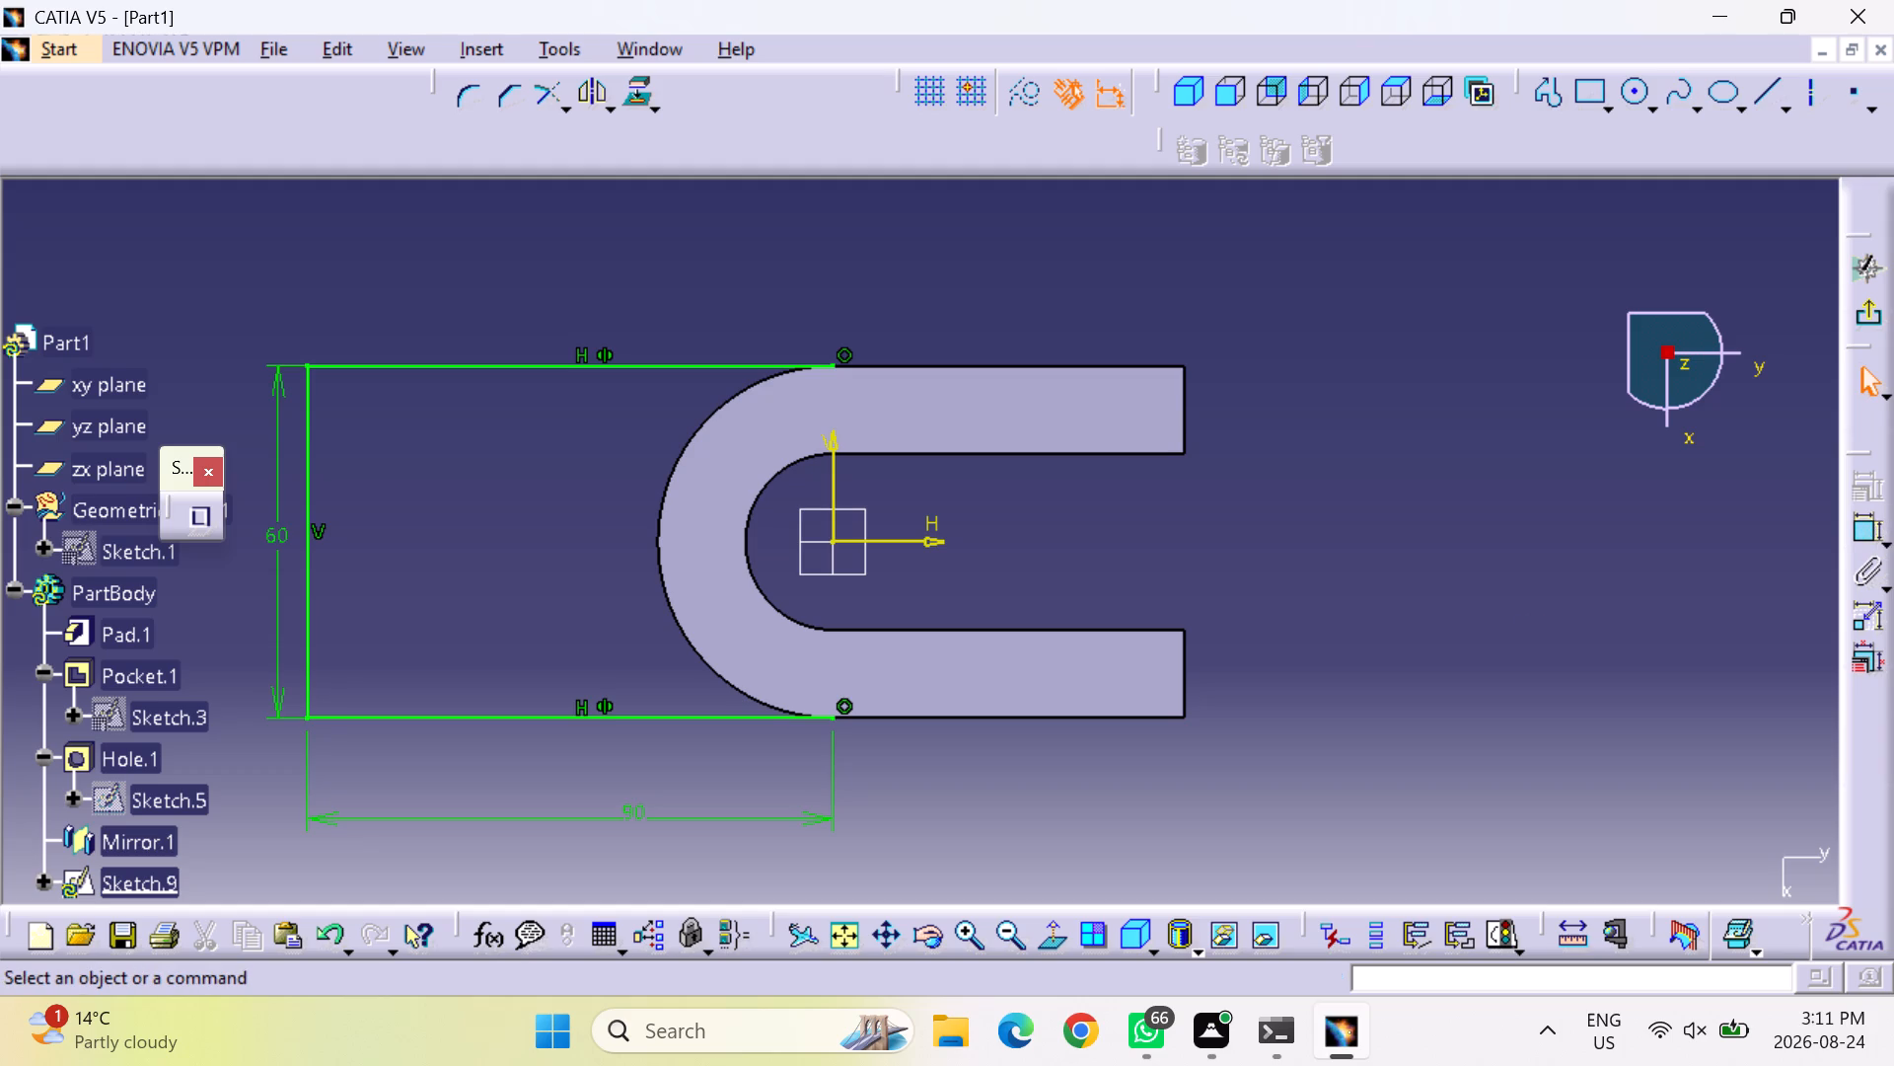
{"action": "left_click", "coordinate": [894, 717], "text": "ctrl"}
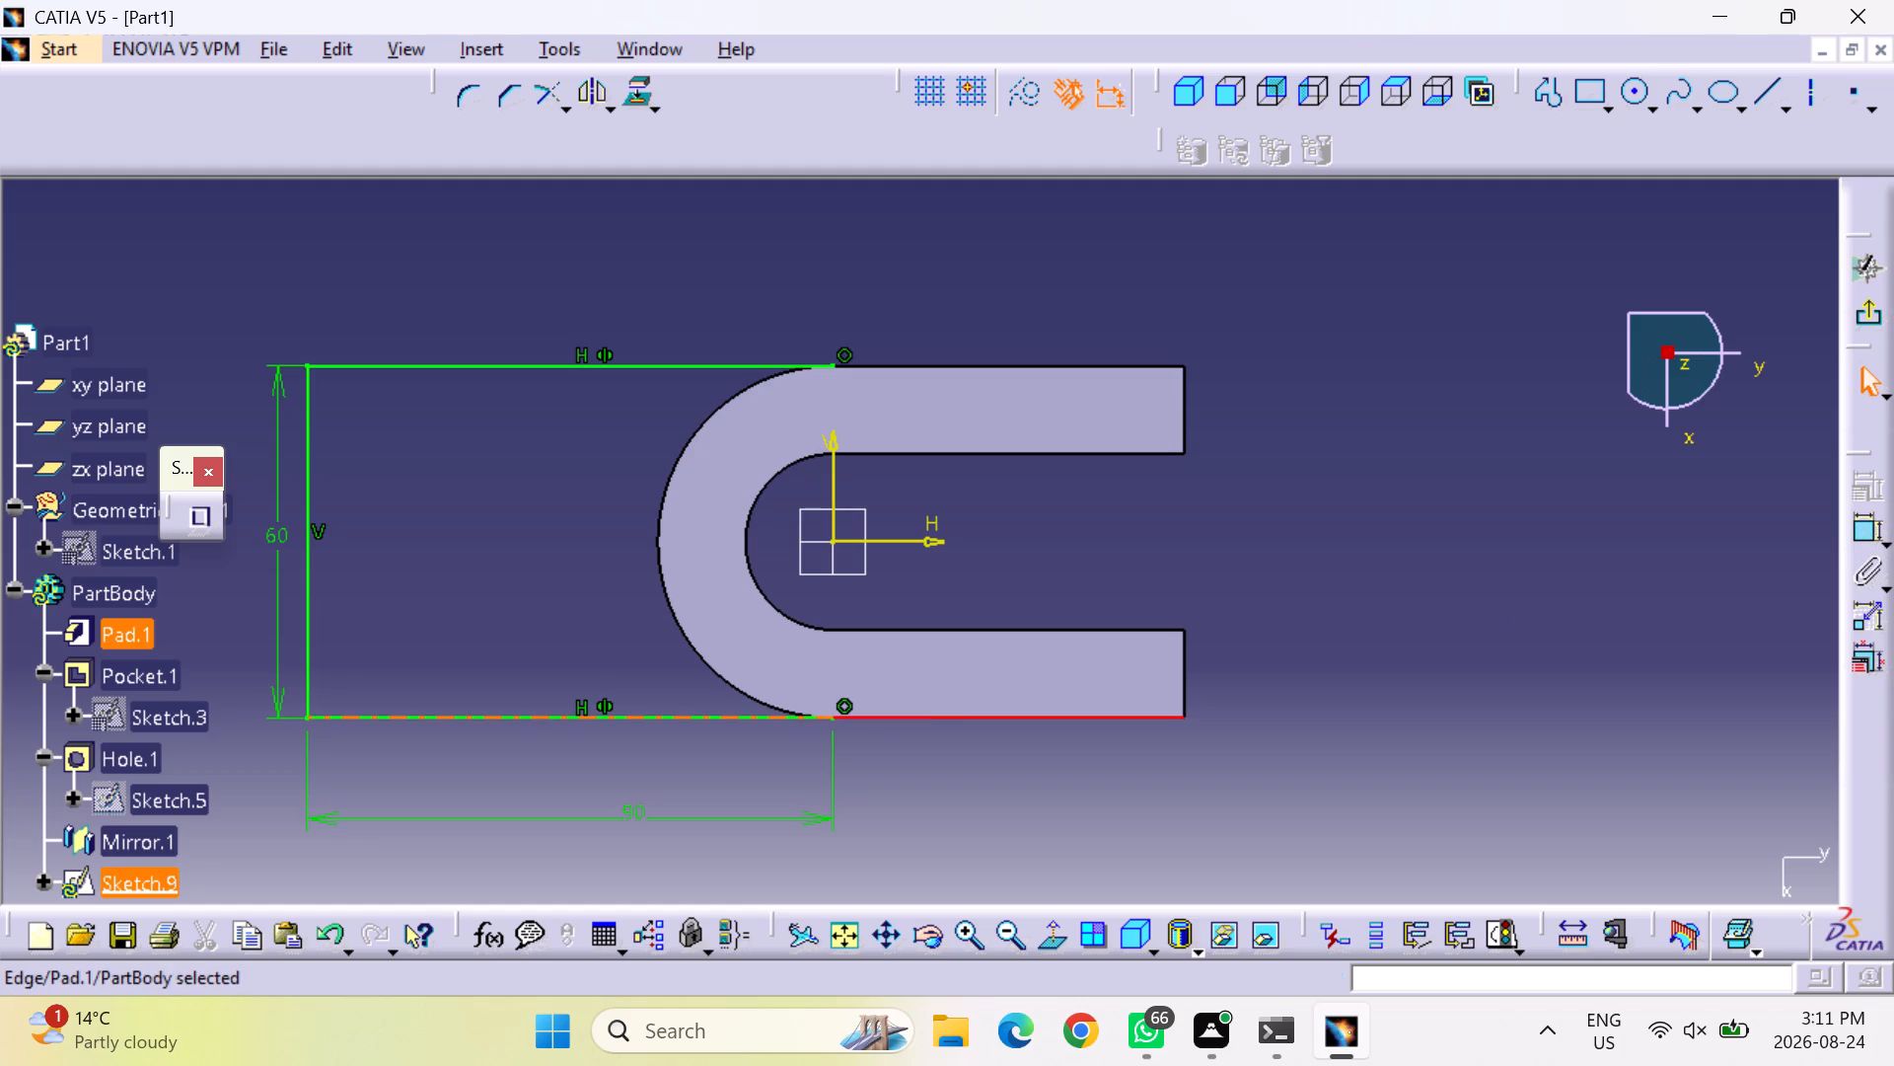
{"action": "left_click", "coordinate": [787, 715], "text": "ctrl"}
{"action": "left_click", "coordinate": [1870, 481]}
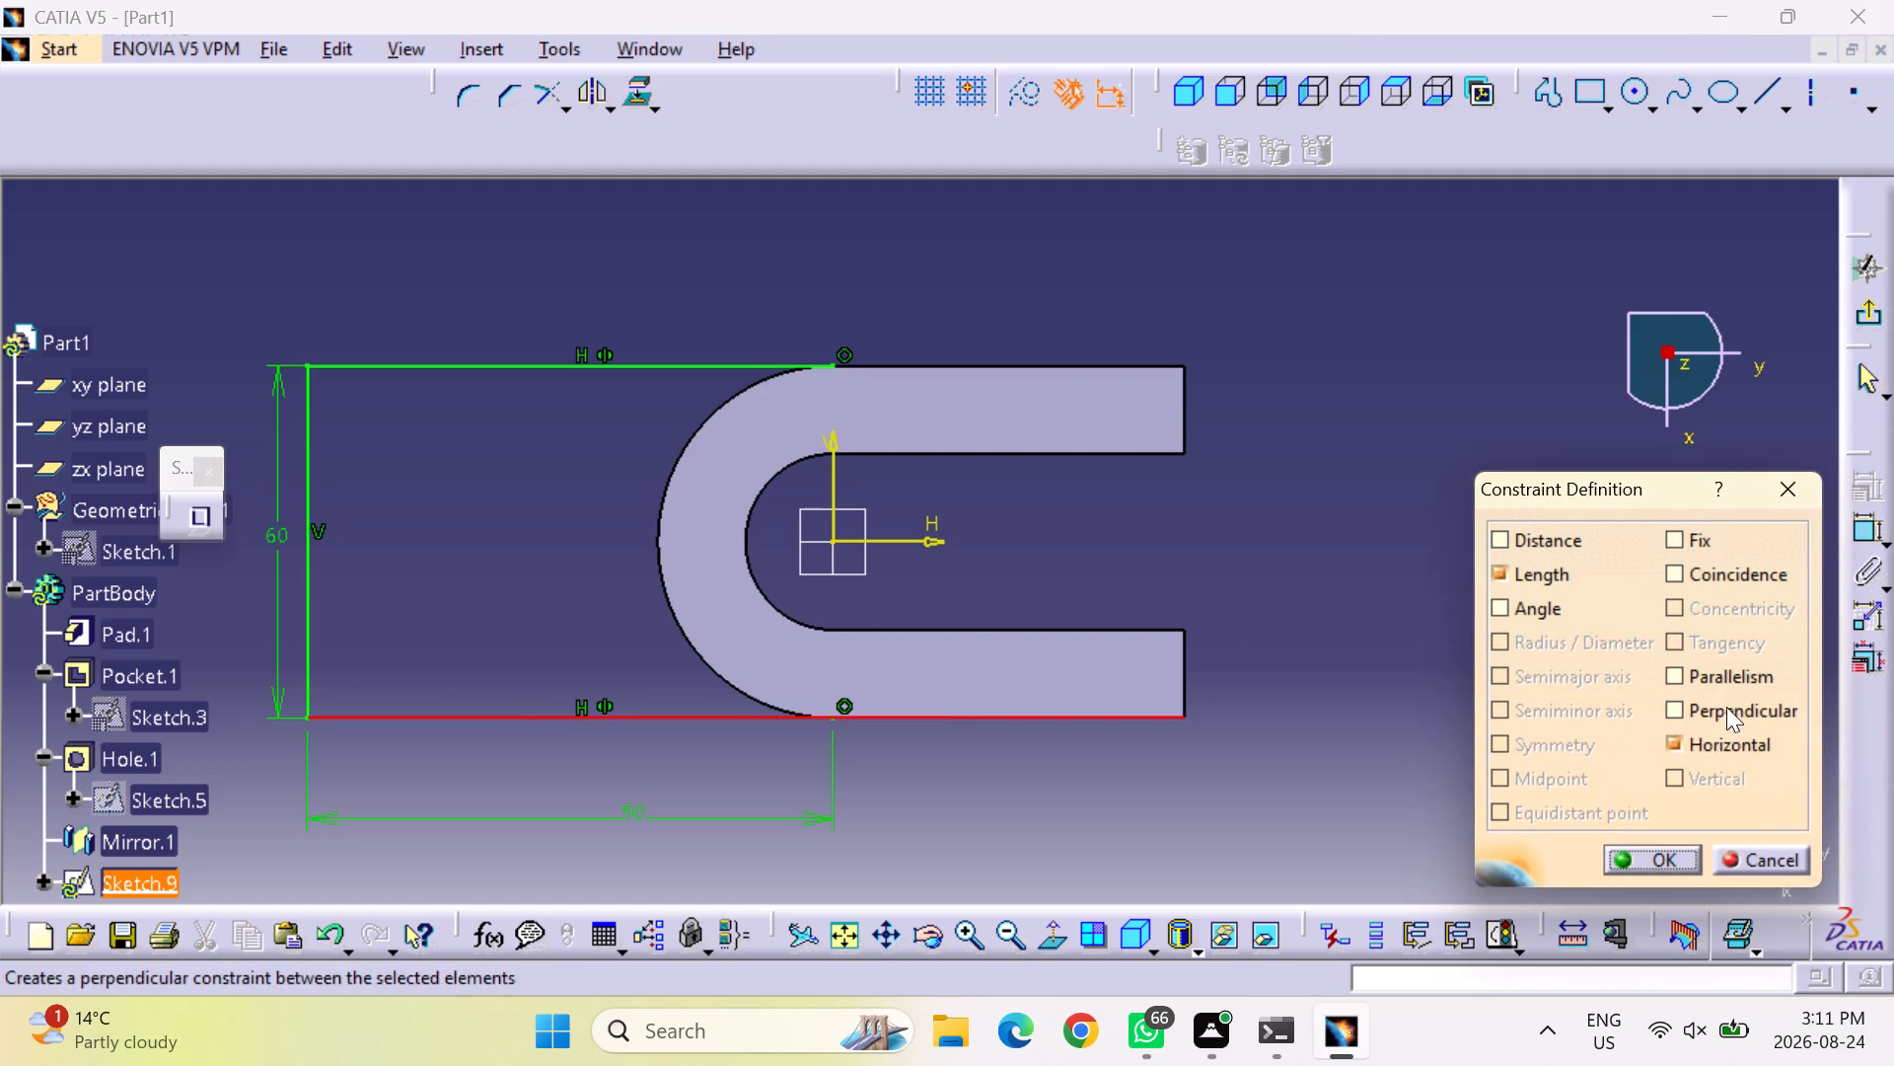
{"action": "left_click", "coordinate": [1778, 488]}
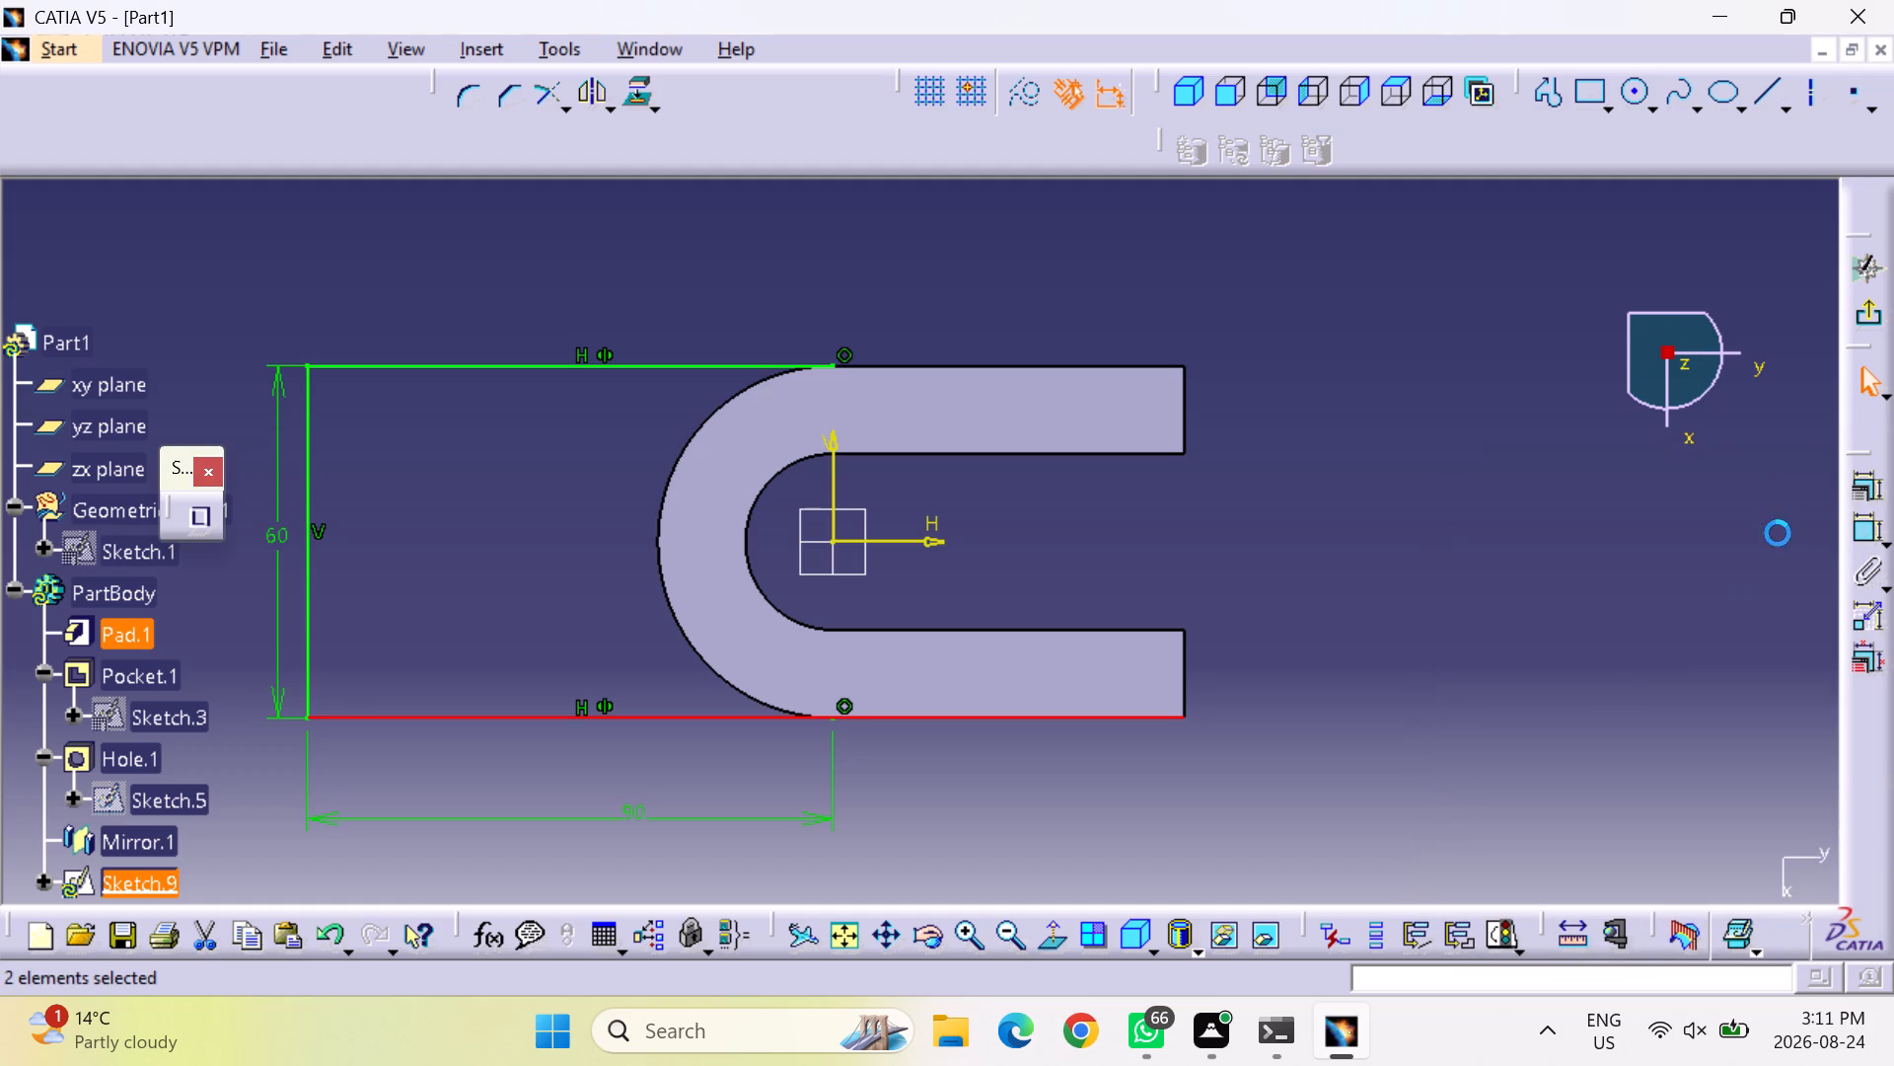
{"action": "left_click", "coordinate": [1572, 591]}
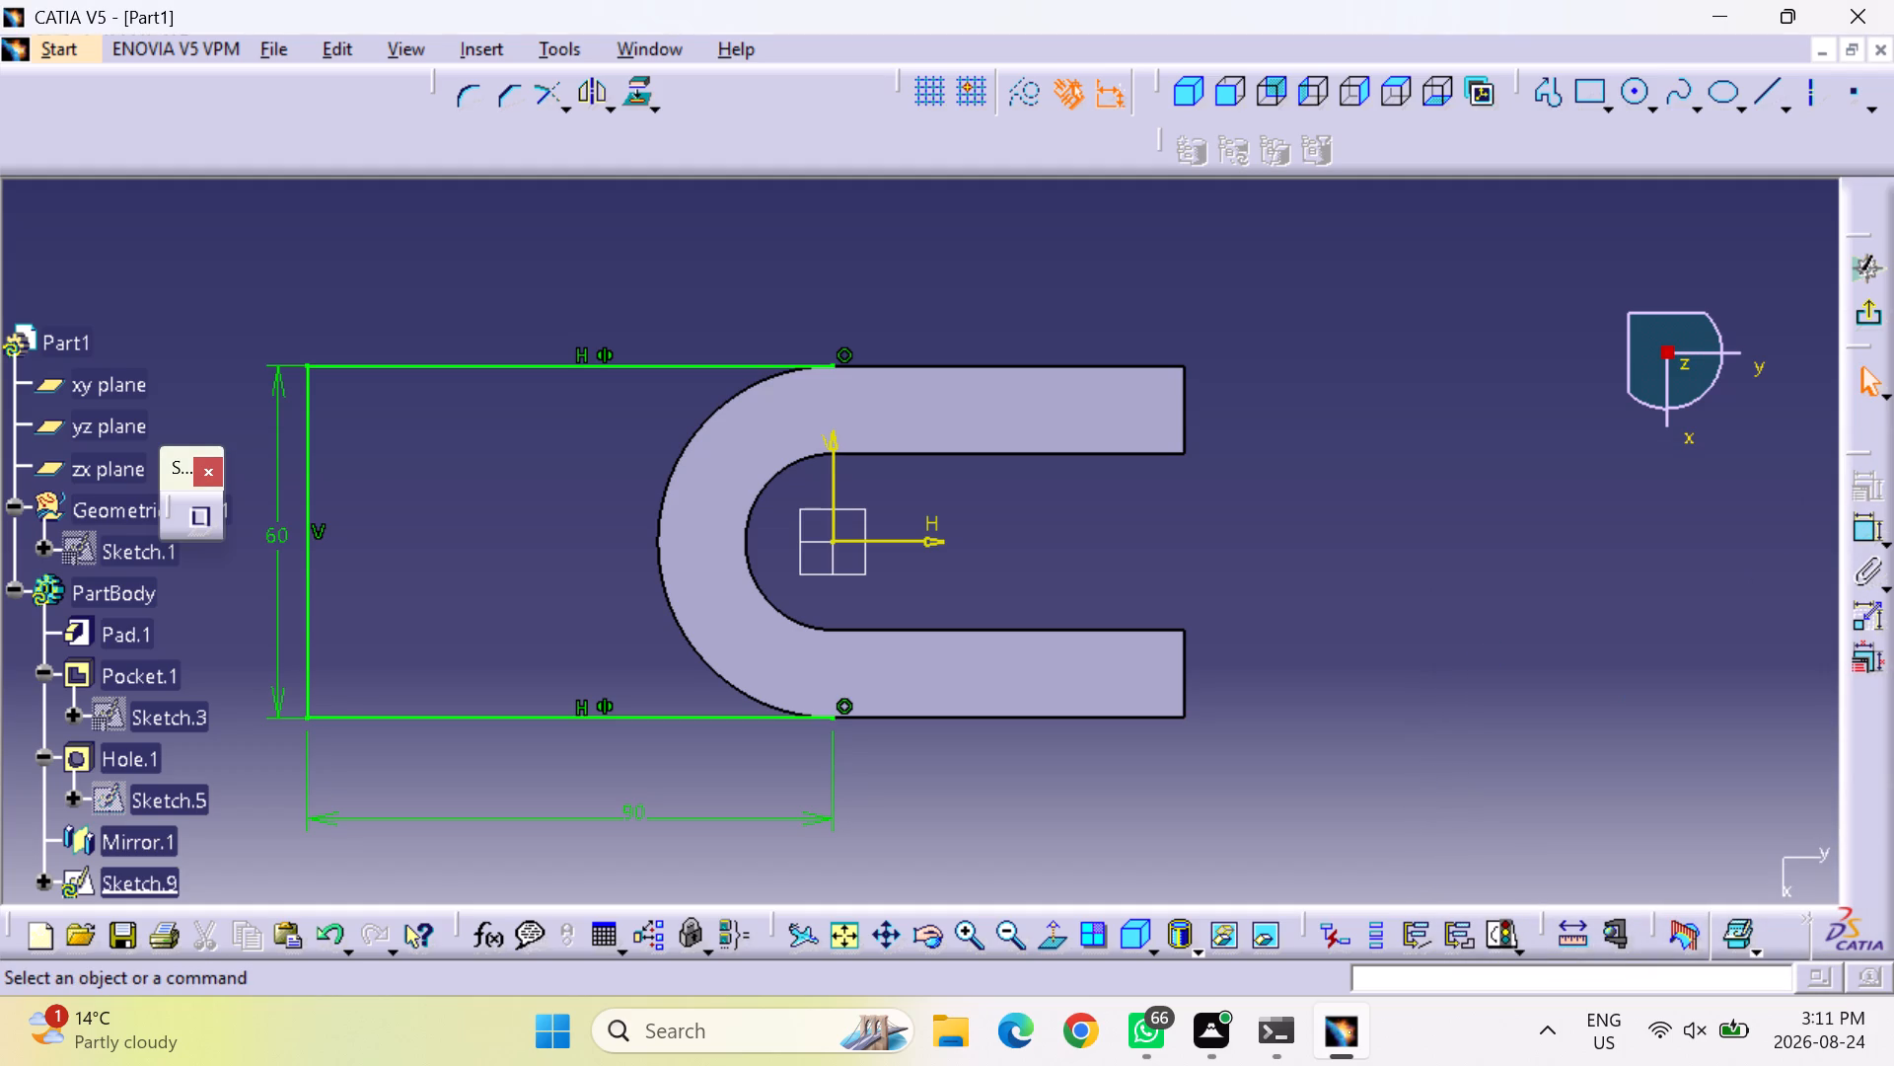
Exit the extension profile's sketch and return to the 3D part.
{"action": "left_click", "coordinate": [1850, 319]}
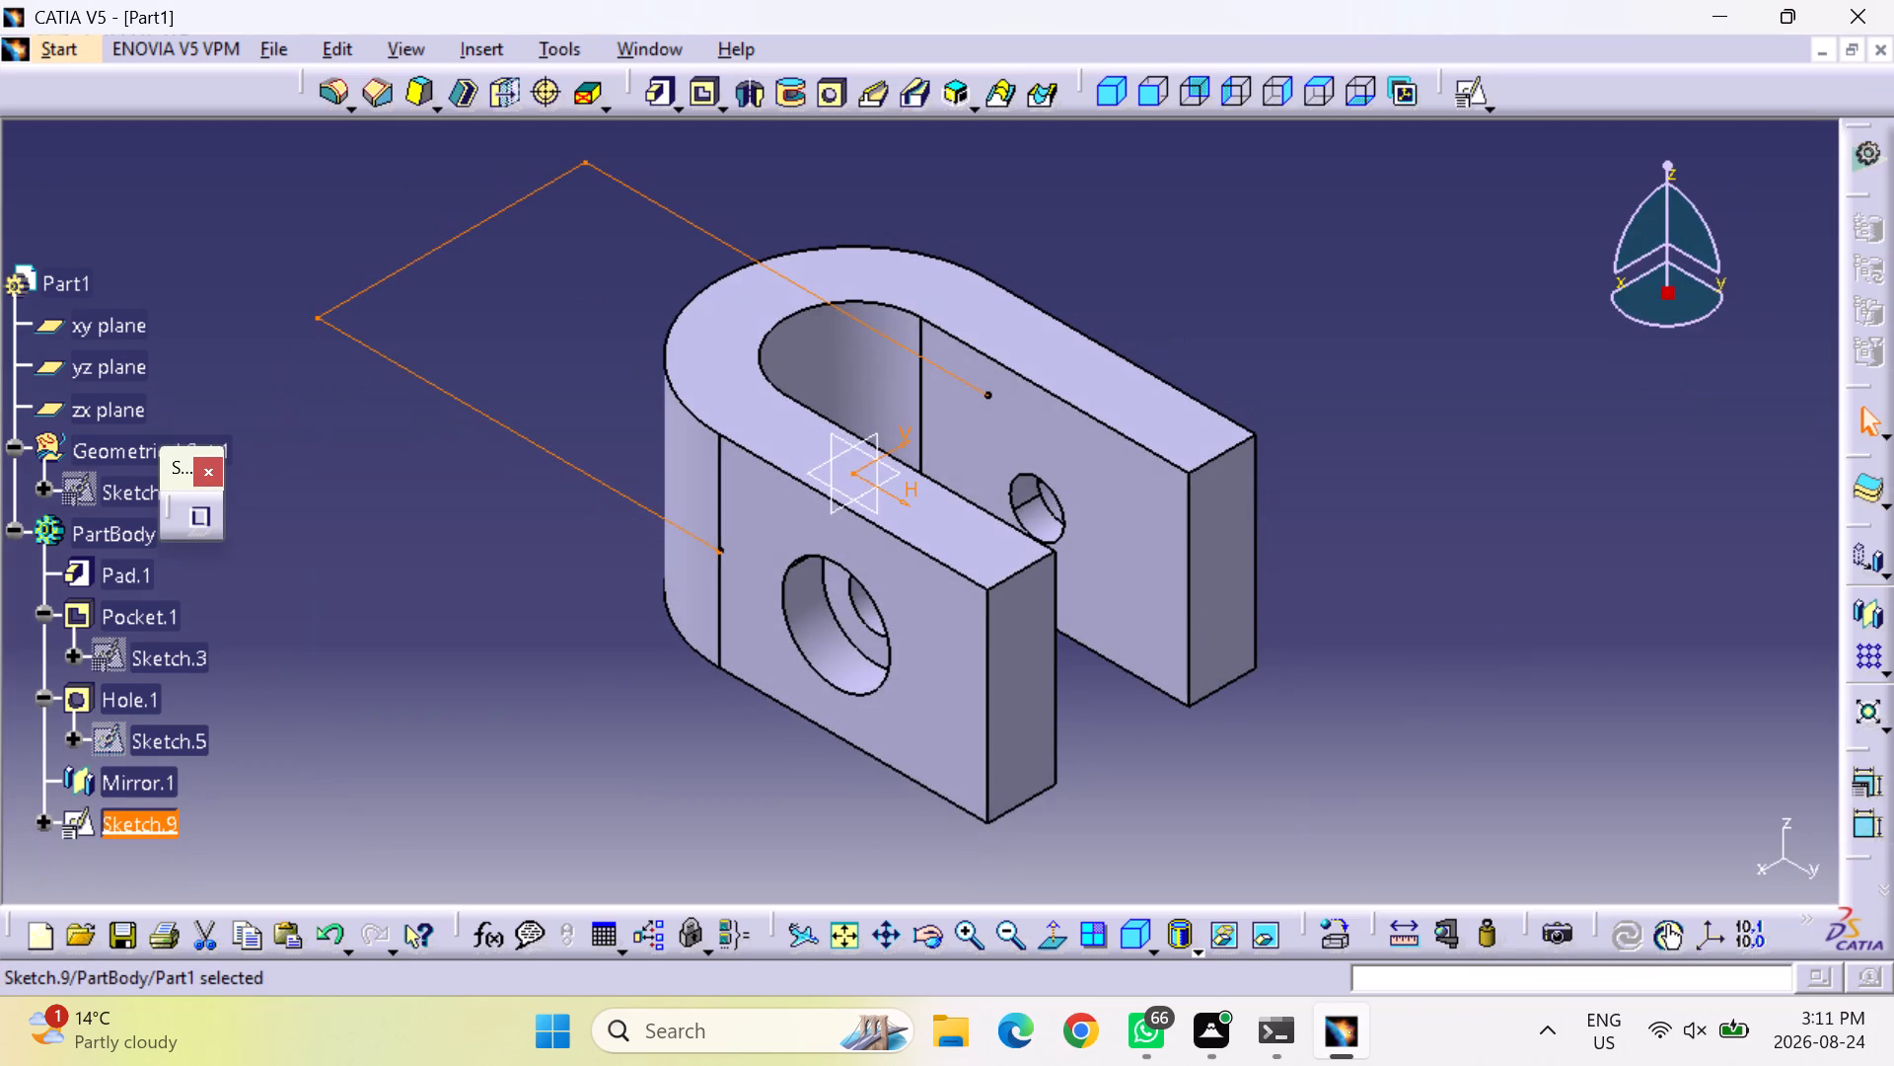
{"action": "middle_click_drag", "start_coordinate": [735, 829], "coordinate": [757, 839]}
{"action": "right_click_drag", "start_coordinate": [732, 829], "coordinate": [757, 839]}
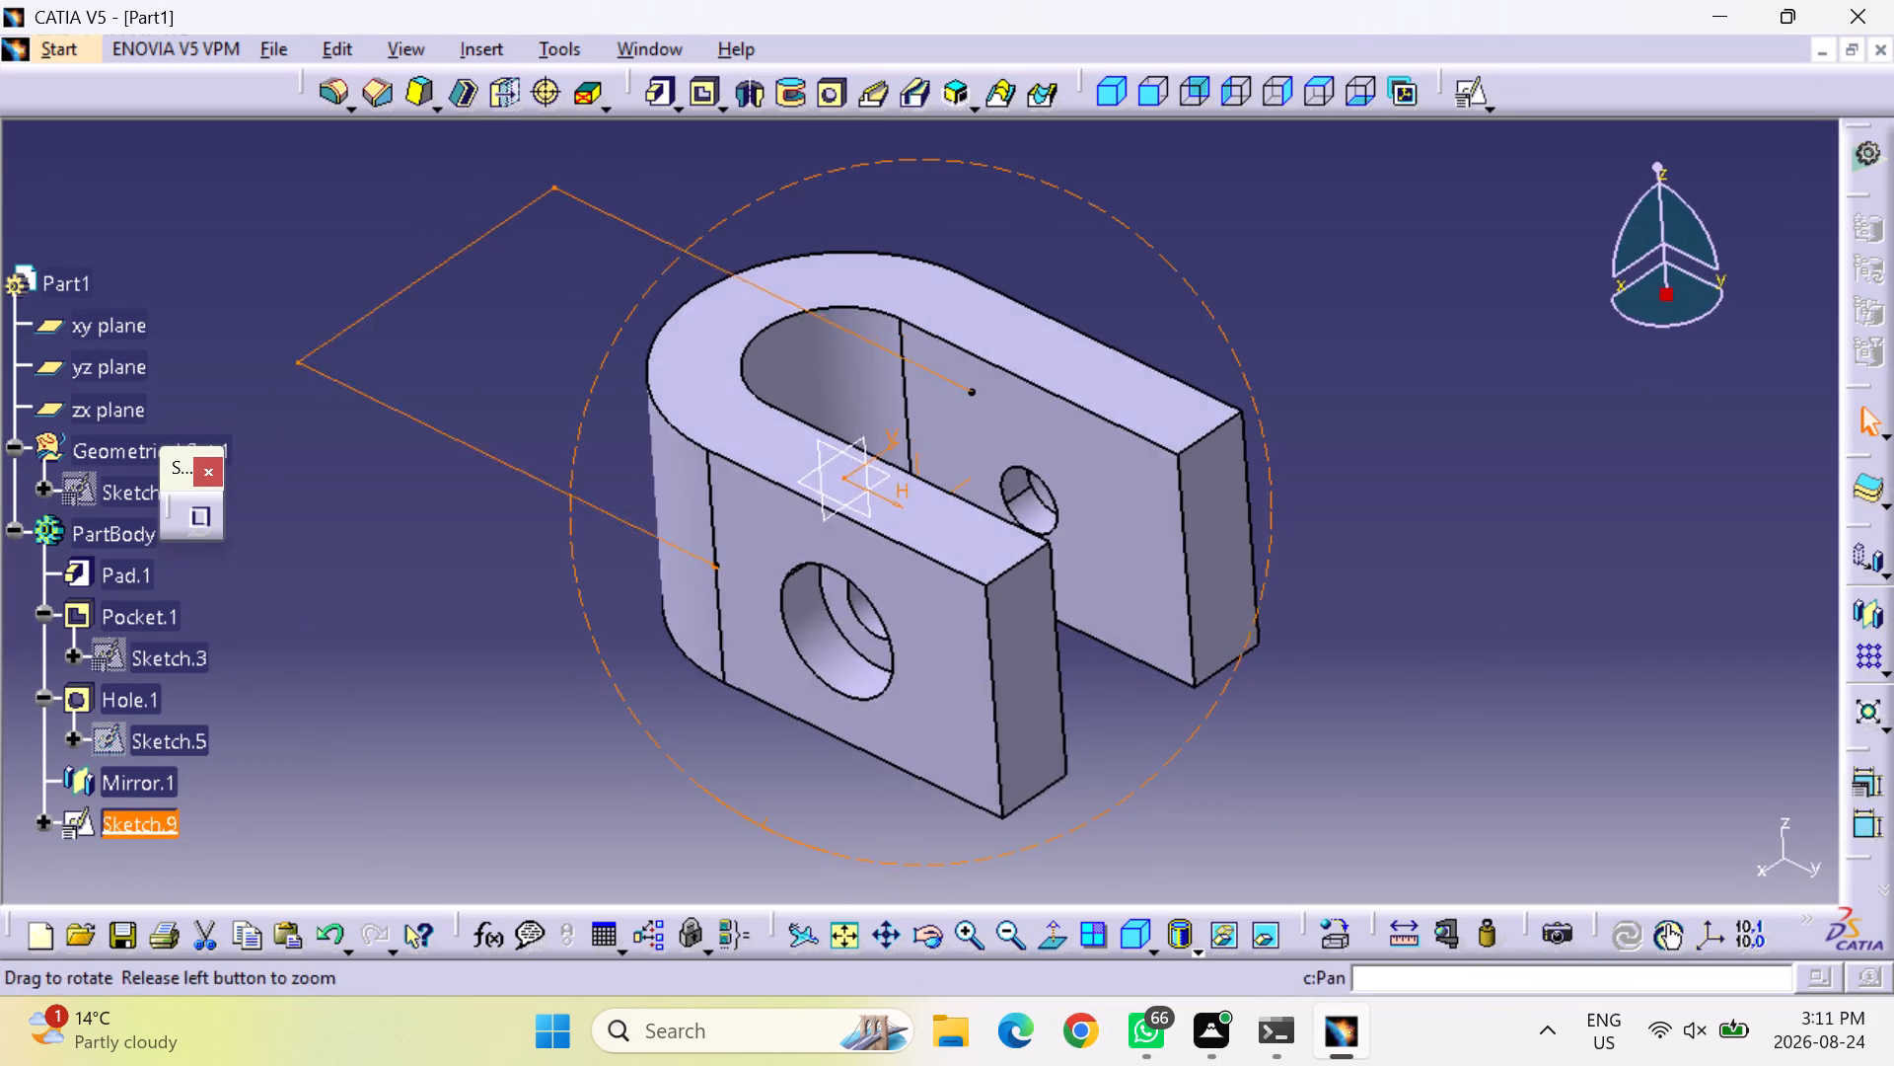
{"action": "middle_click_drag", "start_coordinate": [757, 839], "coordinate": [909, 795]}
{"action": "right_click_drag", "start_coordinate": [757, 839], "coordinate": [909, 795]}
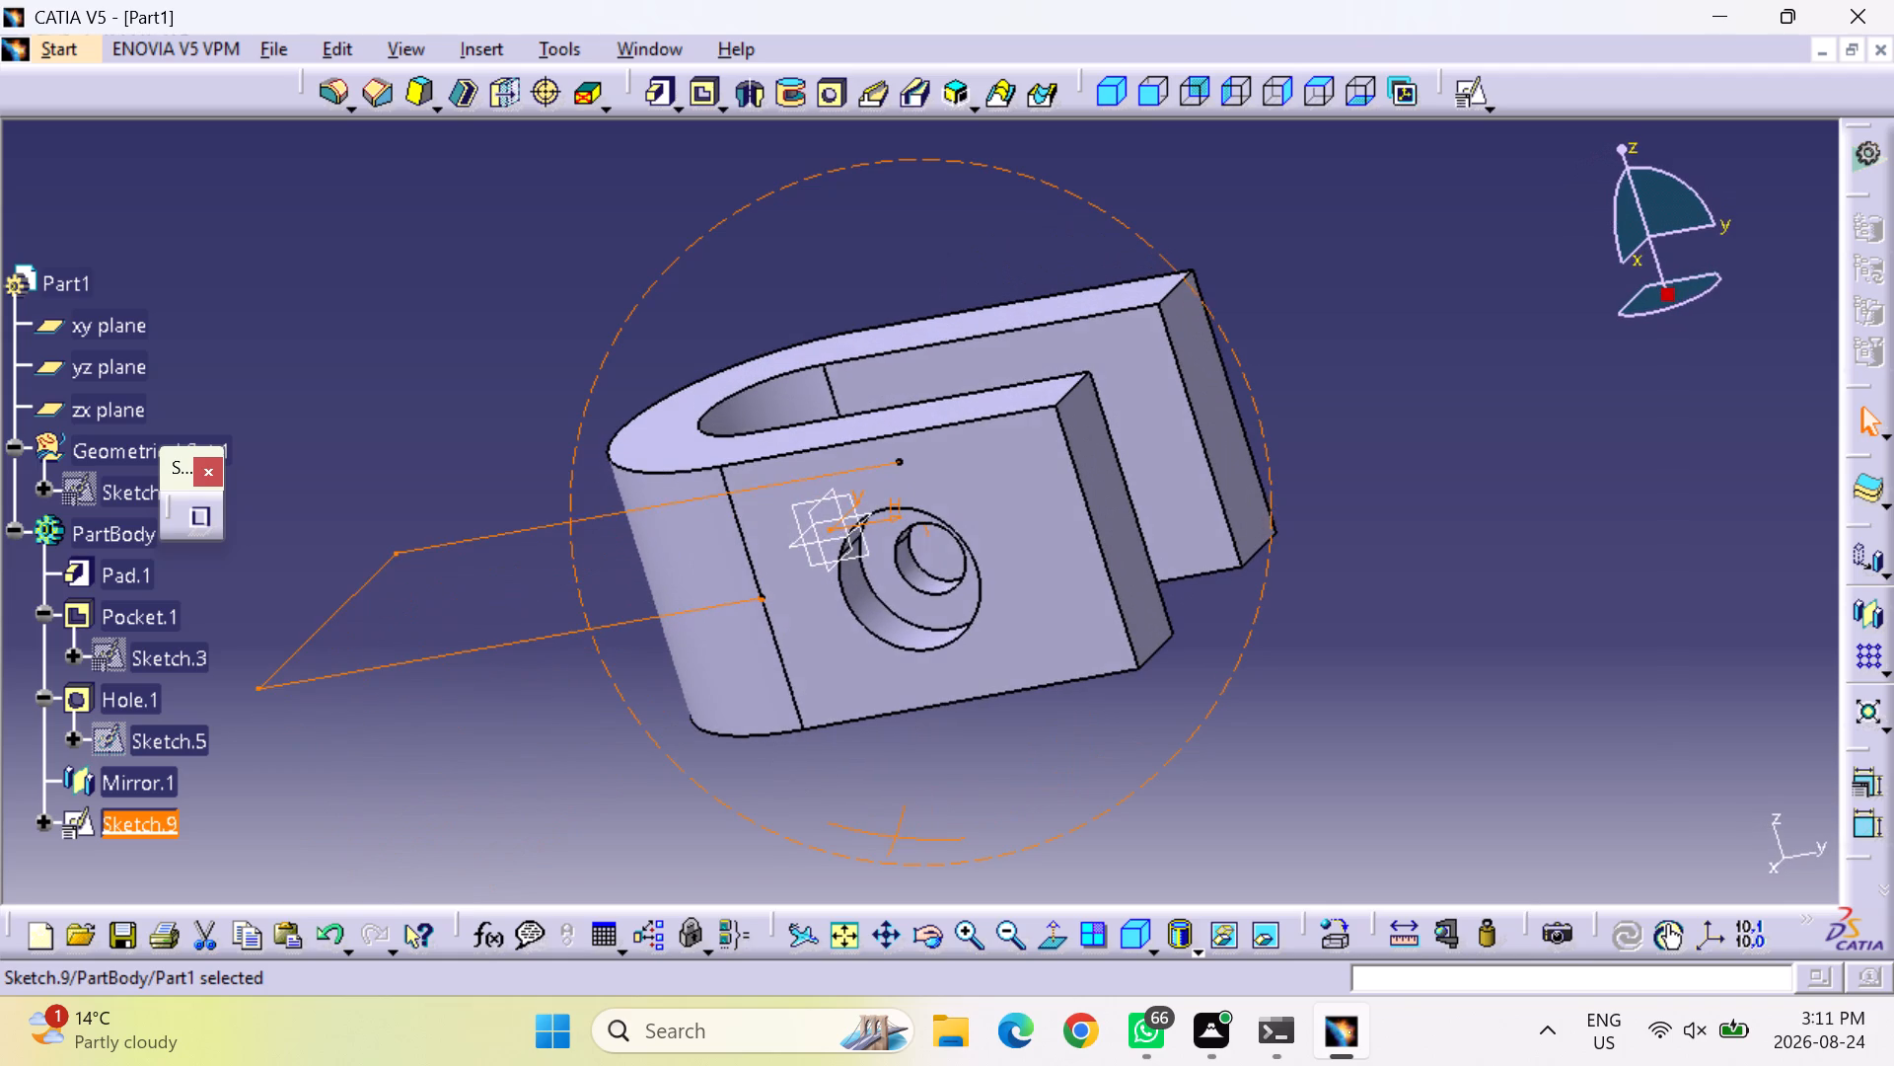
{"action": "middle_click_drag", "start_coordinate": [909, 795], "coordinate": [908, 796]}
{"action": "right_click_drag", "start_coordinate": [909, 795], "coordinate": [908, 796]}
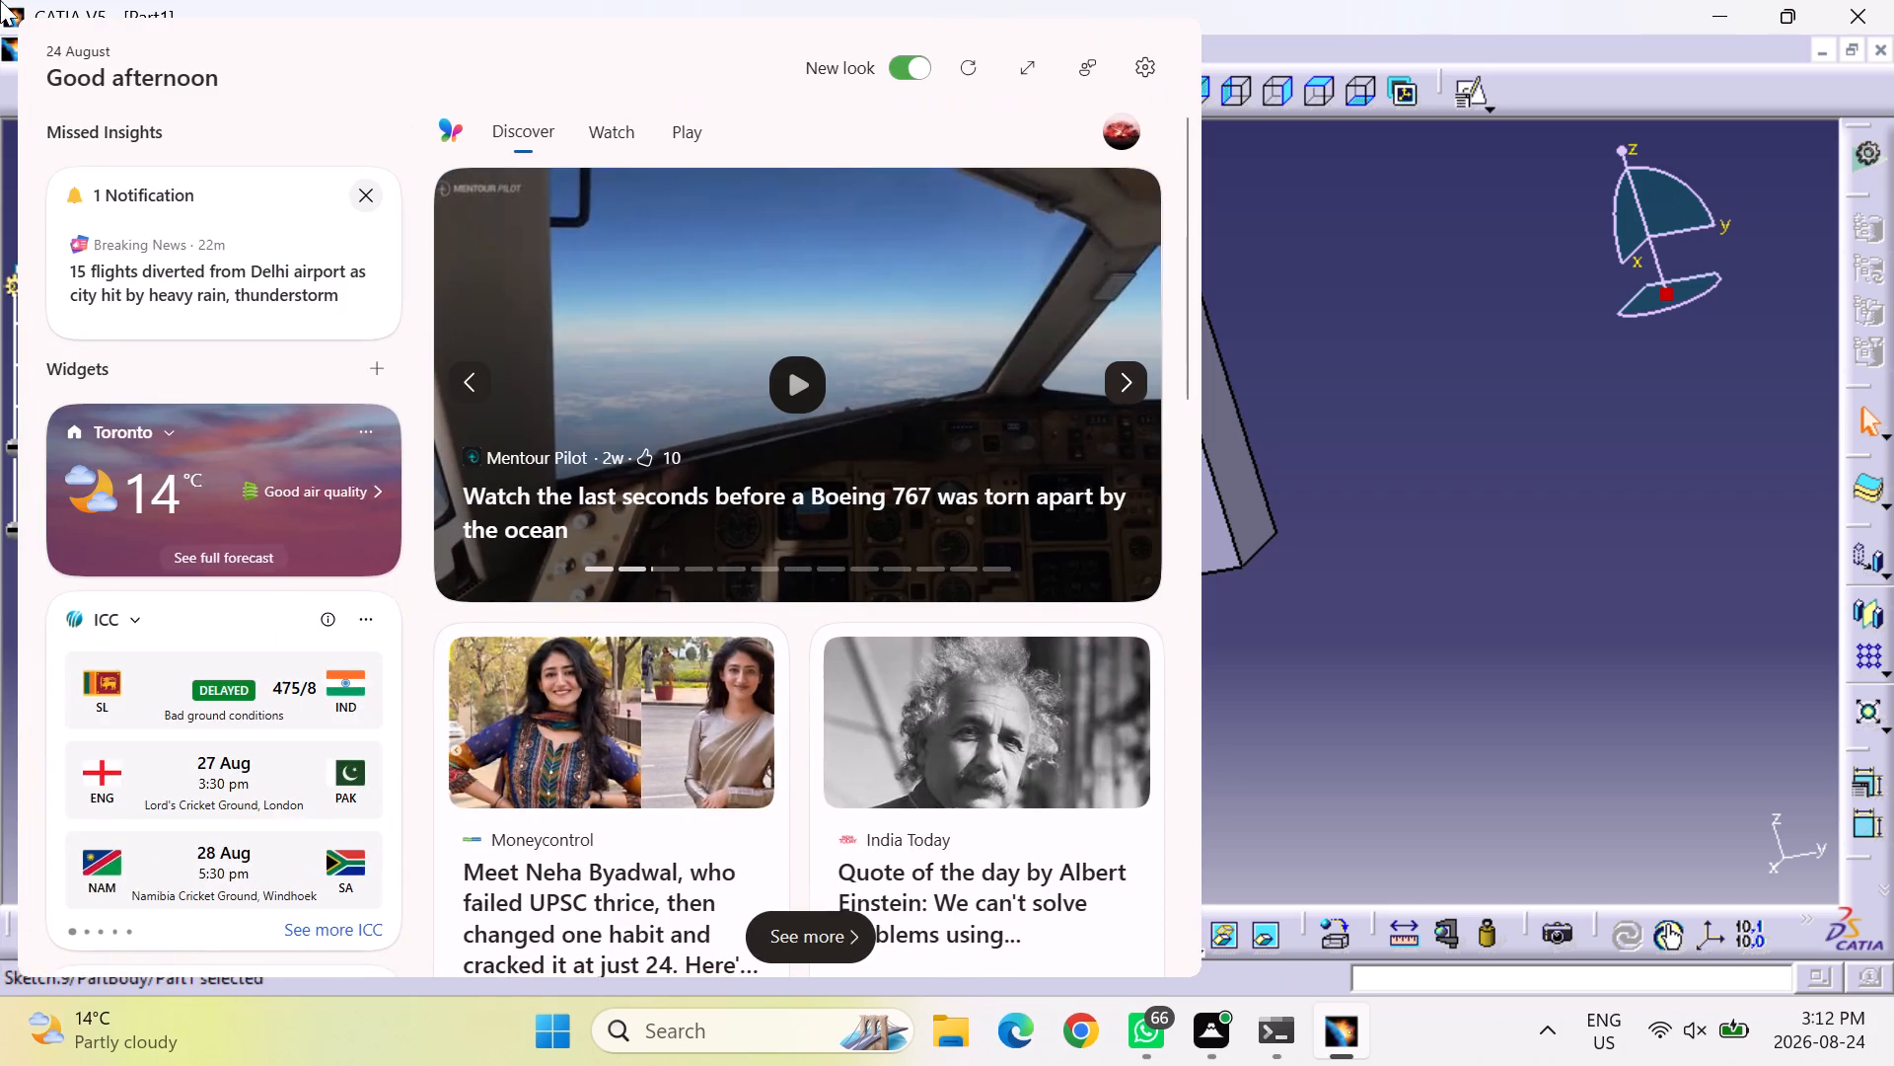
{"action": "triple_click", "coordinate": [556, 631]}
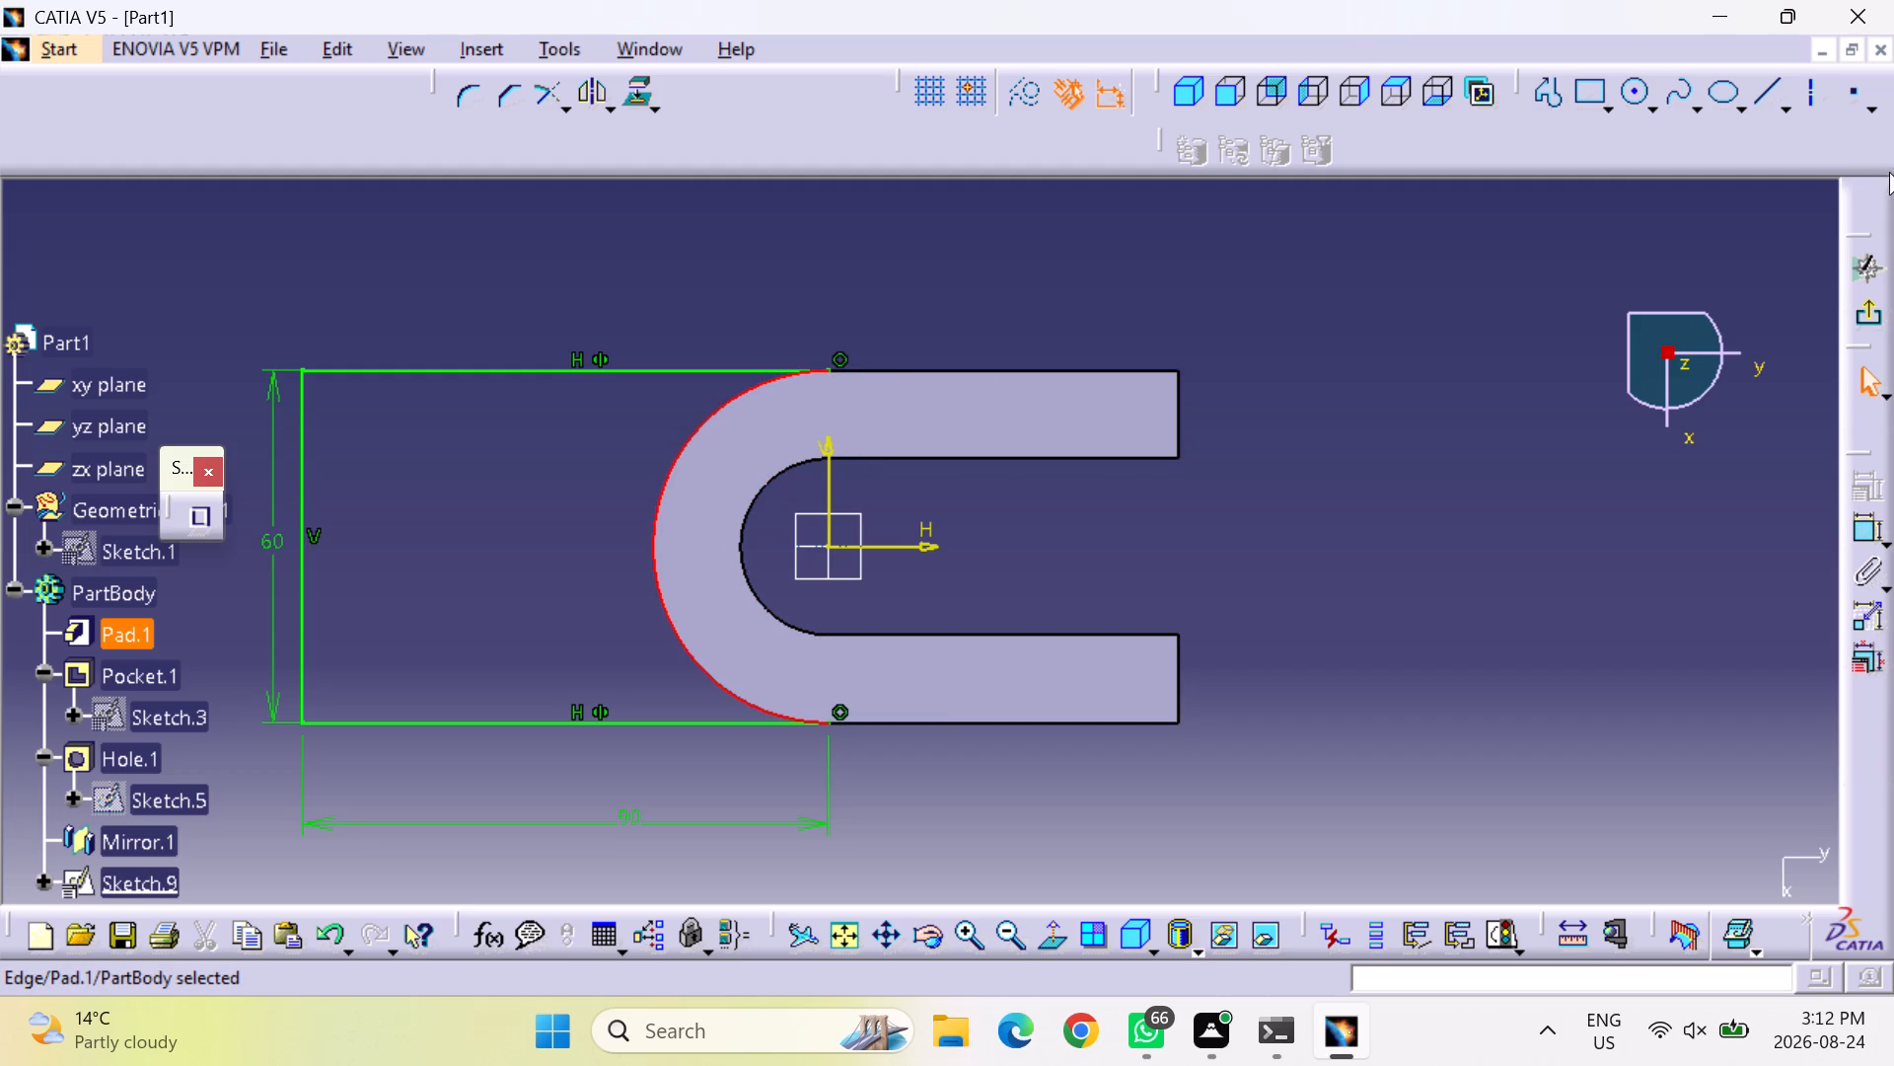
{"action": "left_click", "coordinate": [1864, 316]}
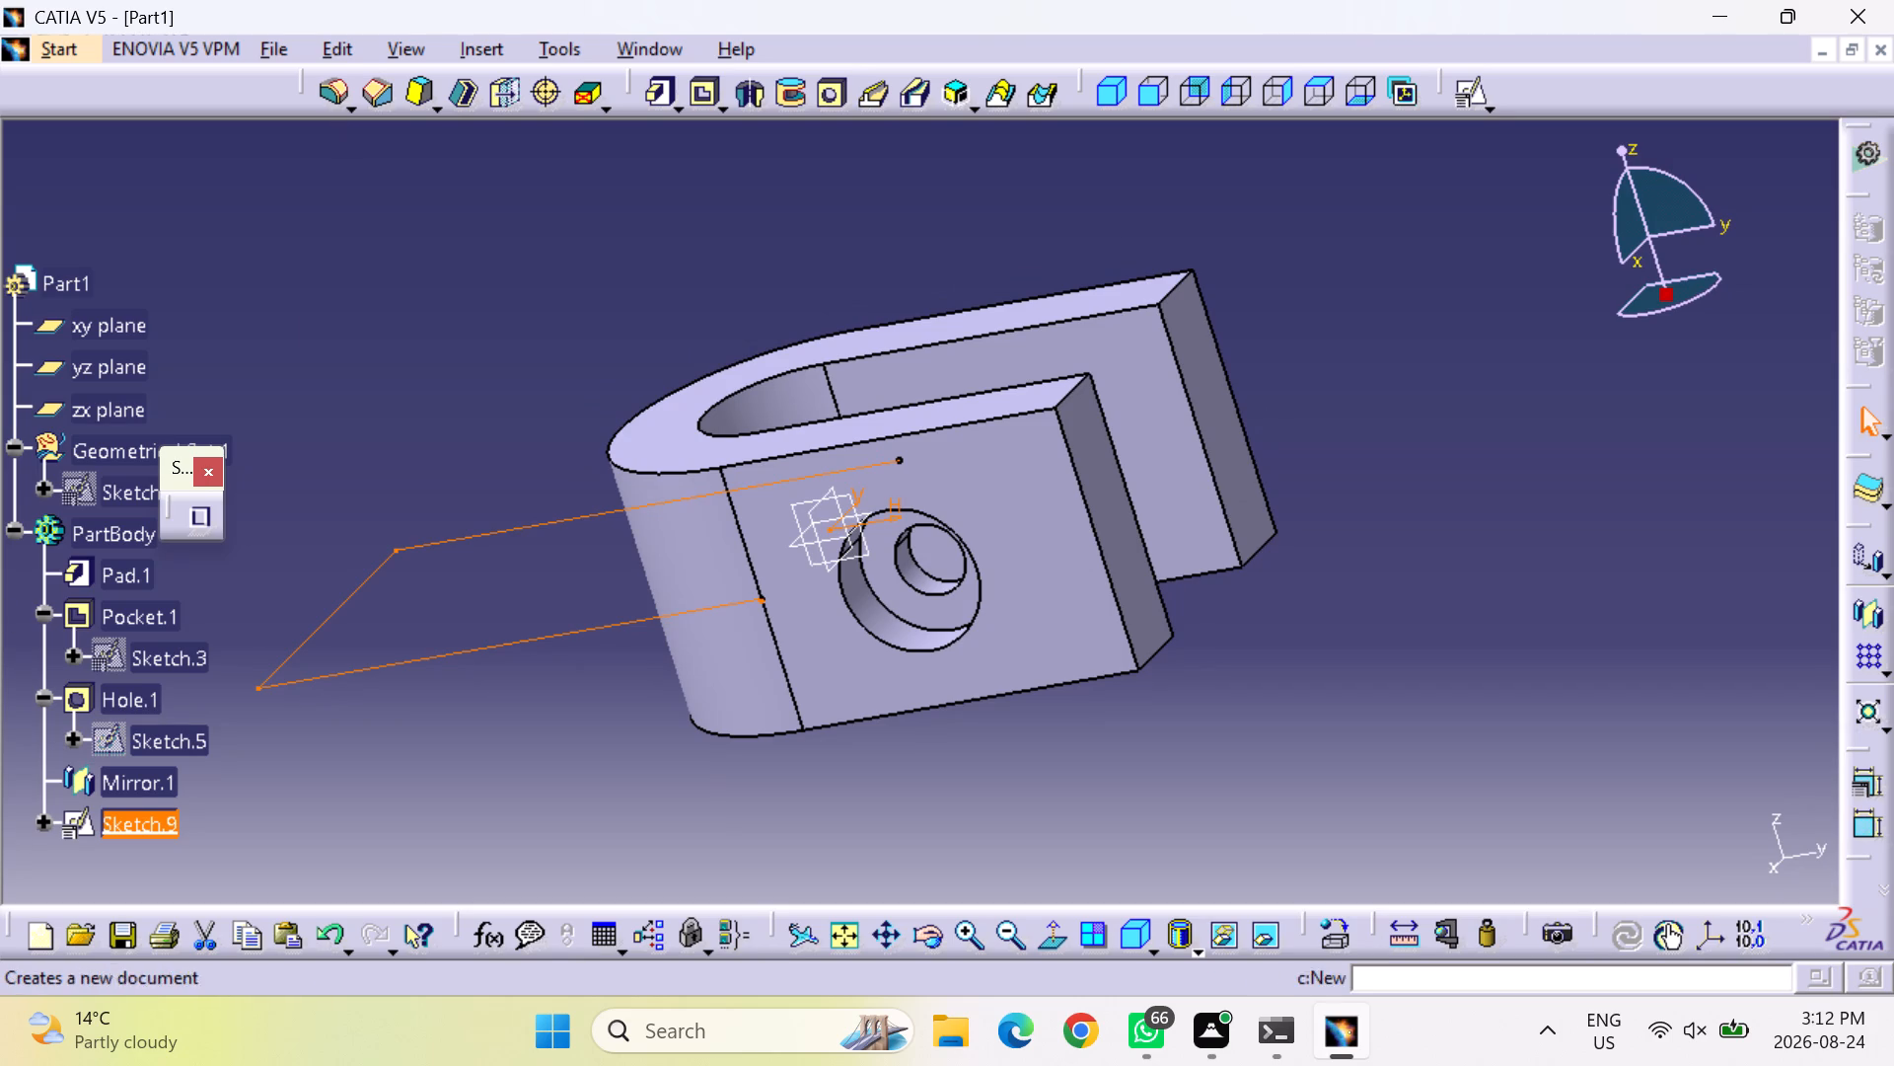
Pad the extension profile with a length of 4.5 mm and mirrored extent.
{"action": "left_click", "coordinate": [649, 94]}
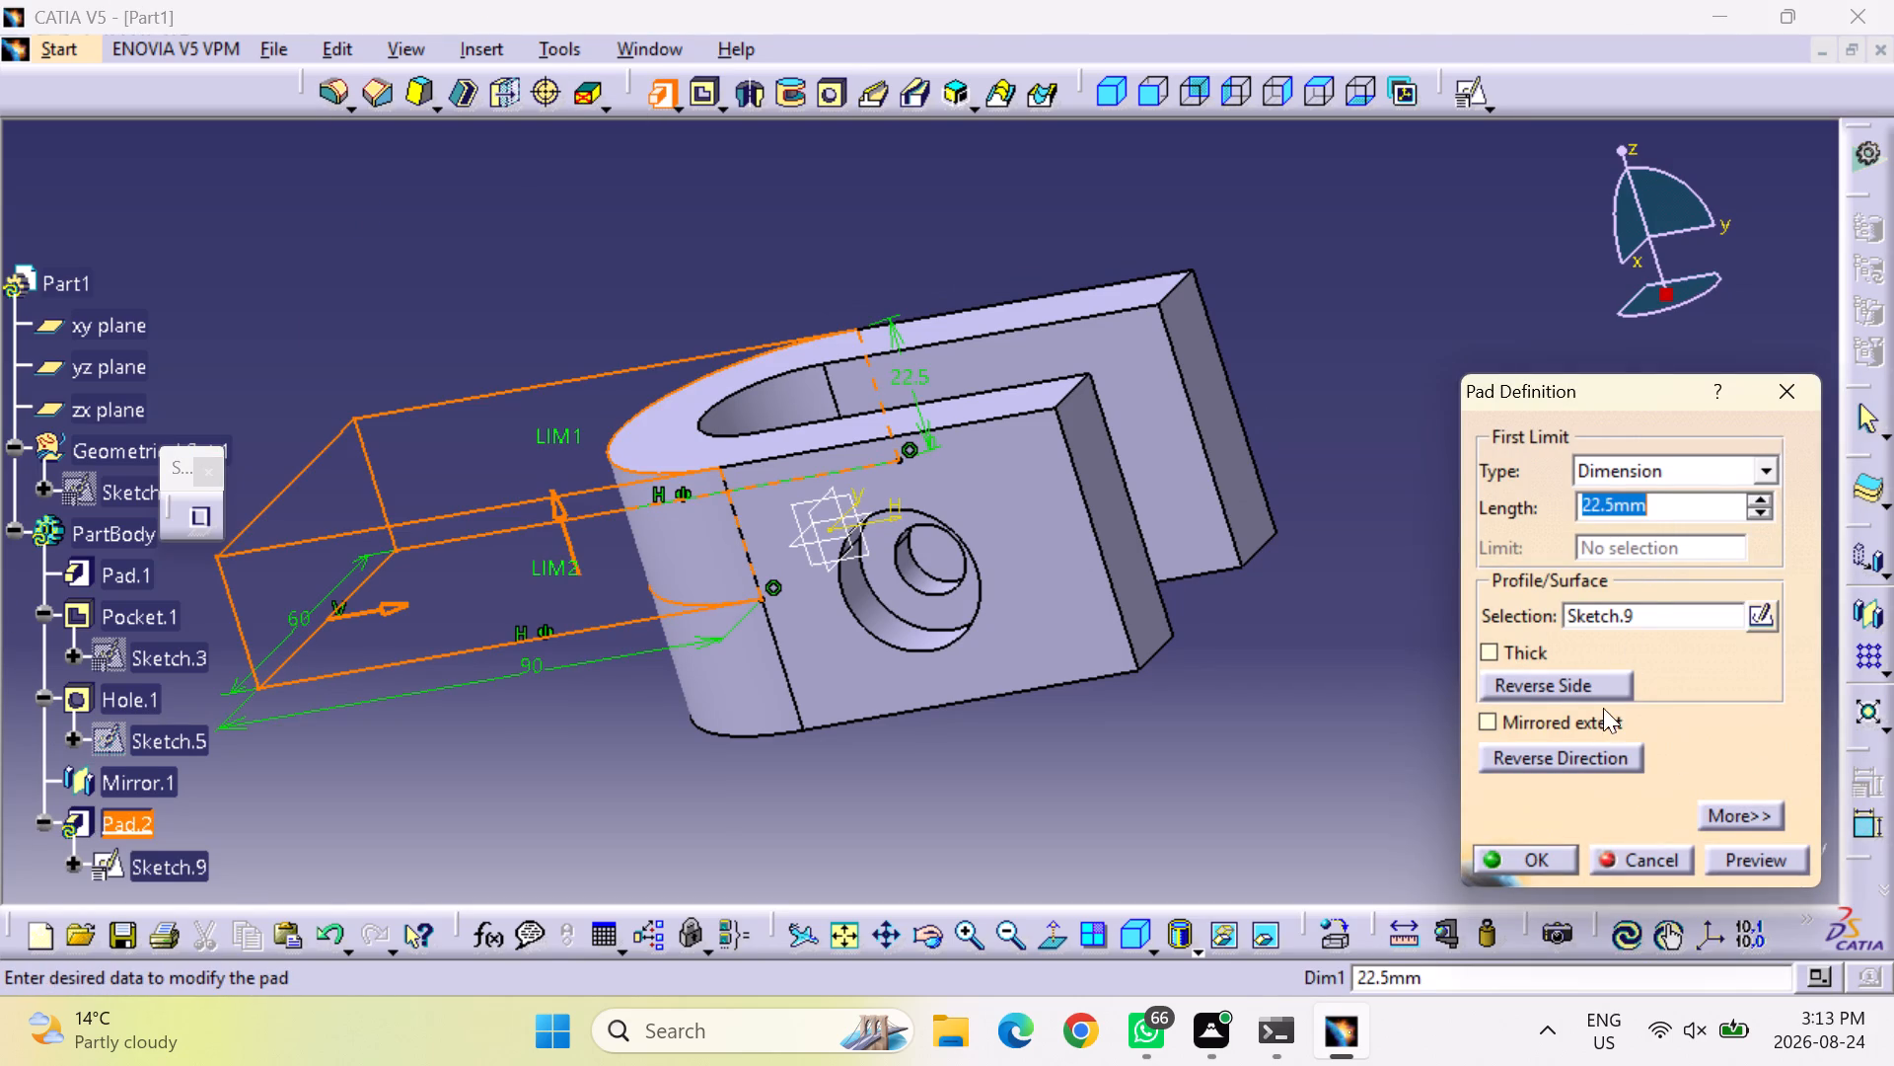
{"action": "left_click", "coordinate": [1573, 721]}
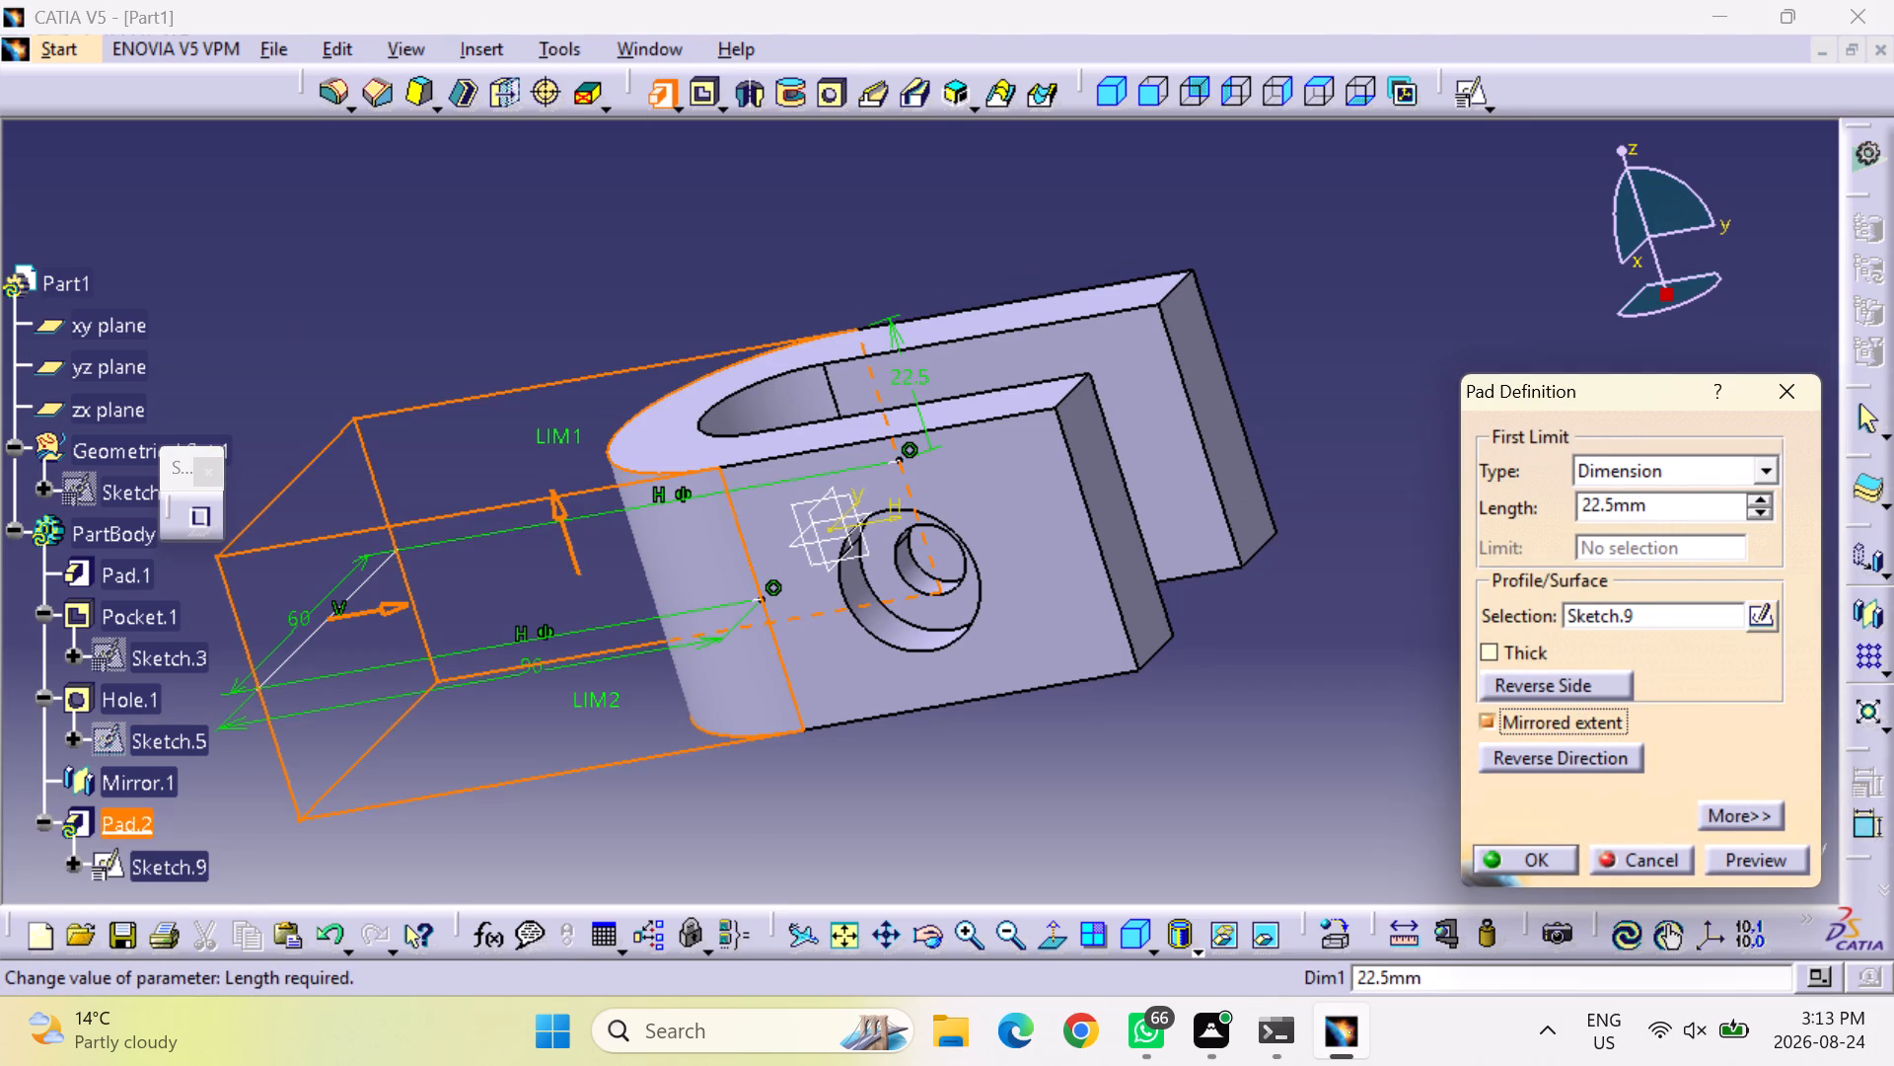
{"action": "double_click", "coordinate": [1667, 503]}
{"action": "key", "text": "4"}
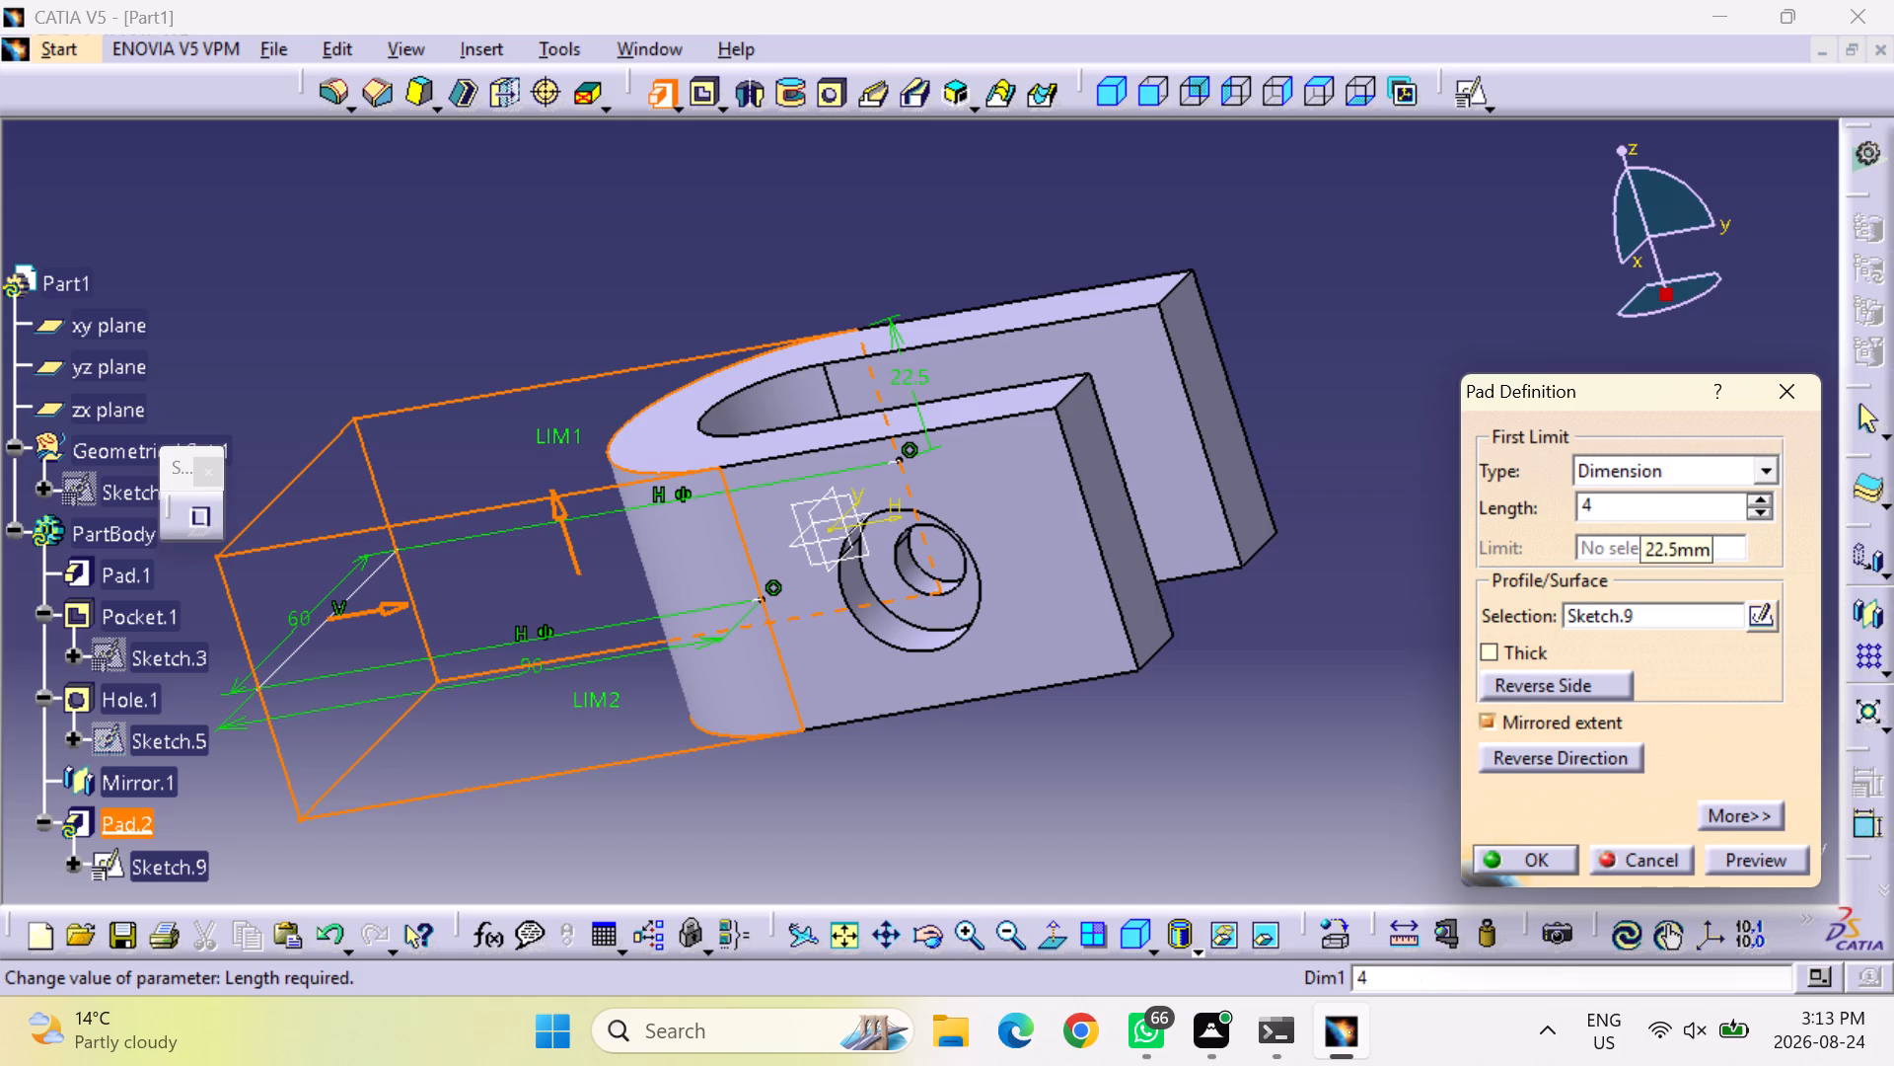
{"action": "type", "text": ".5"}
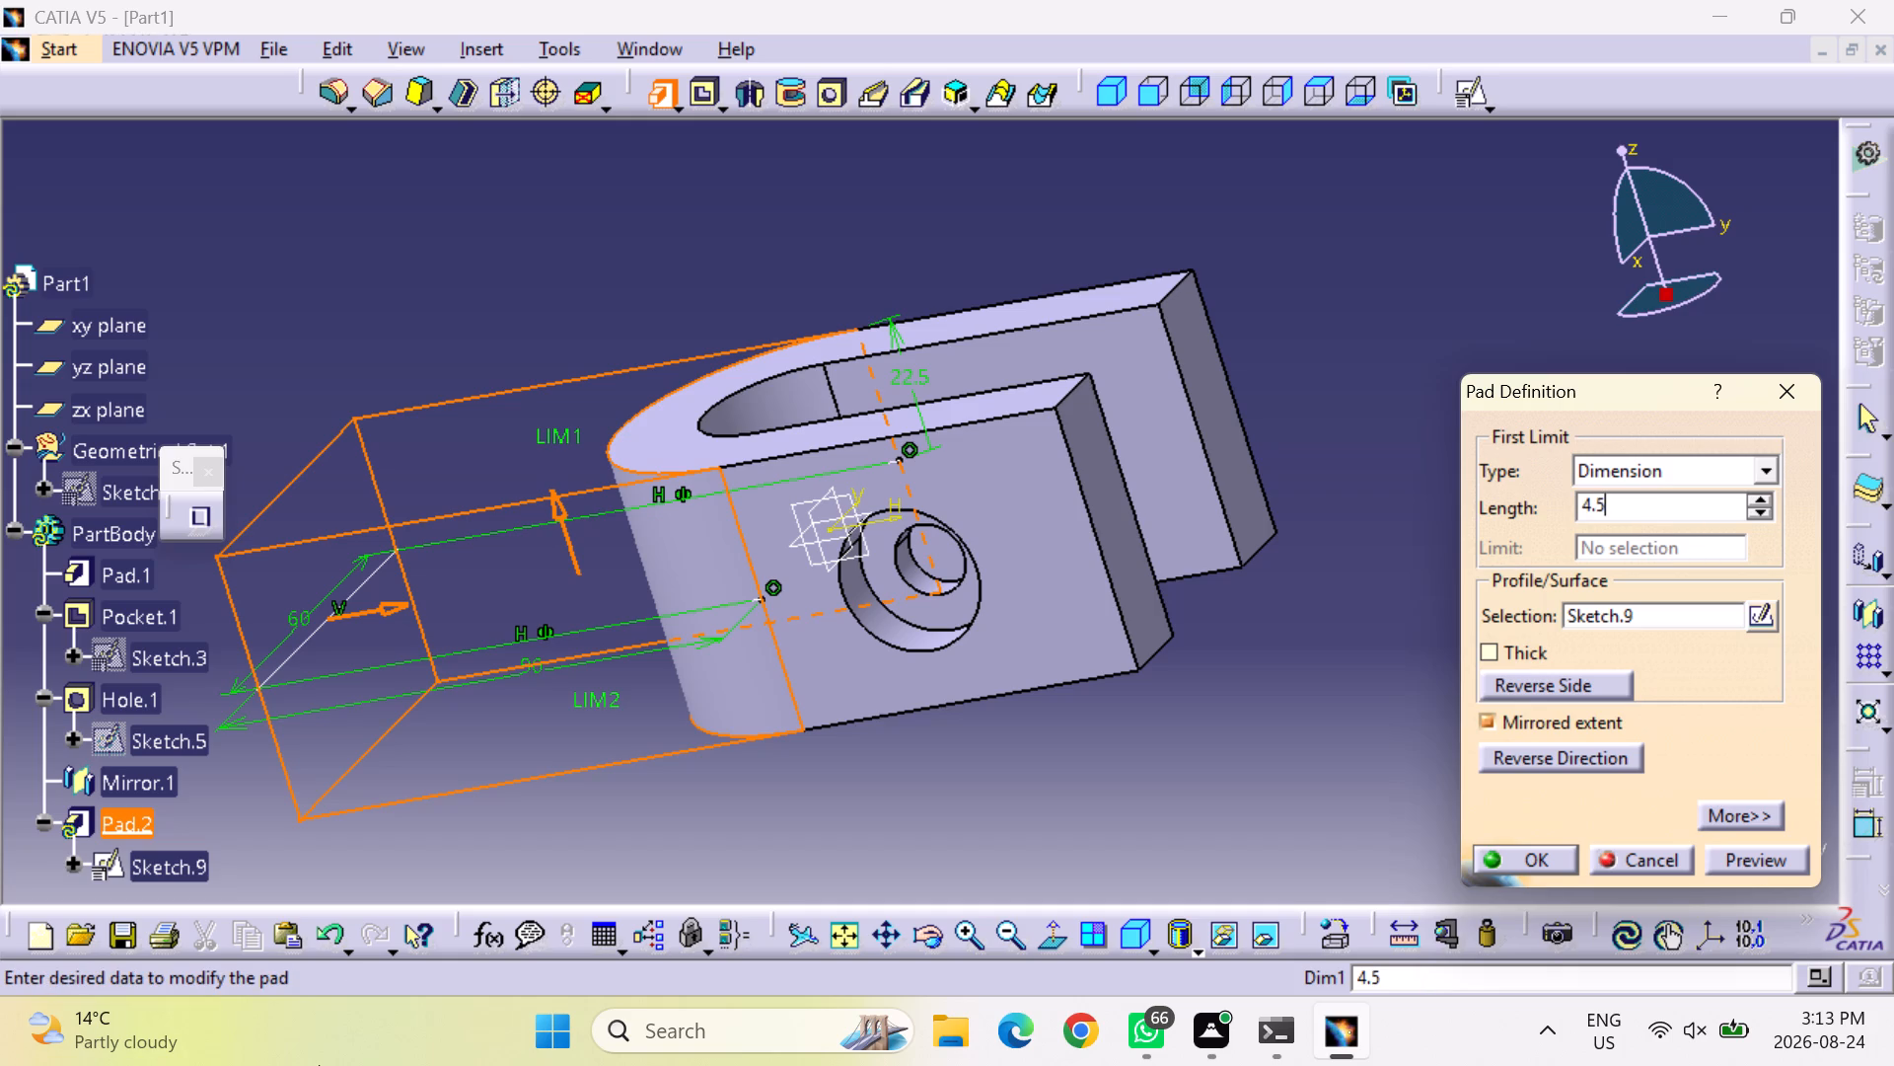
{"action": "left_click", "coordinate": [1746, 858]}
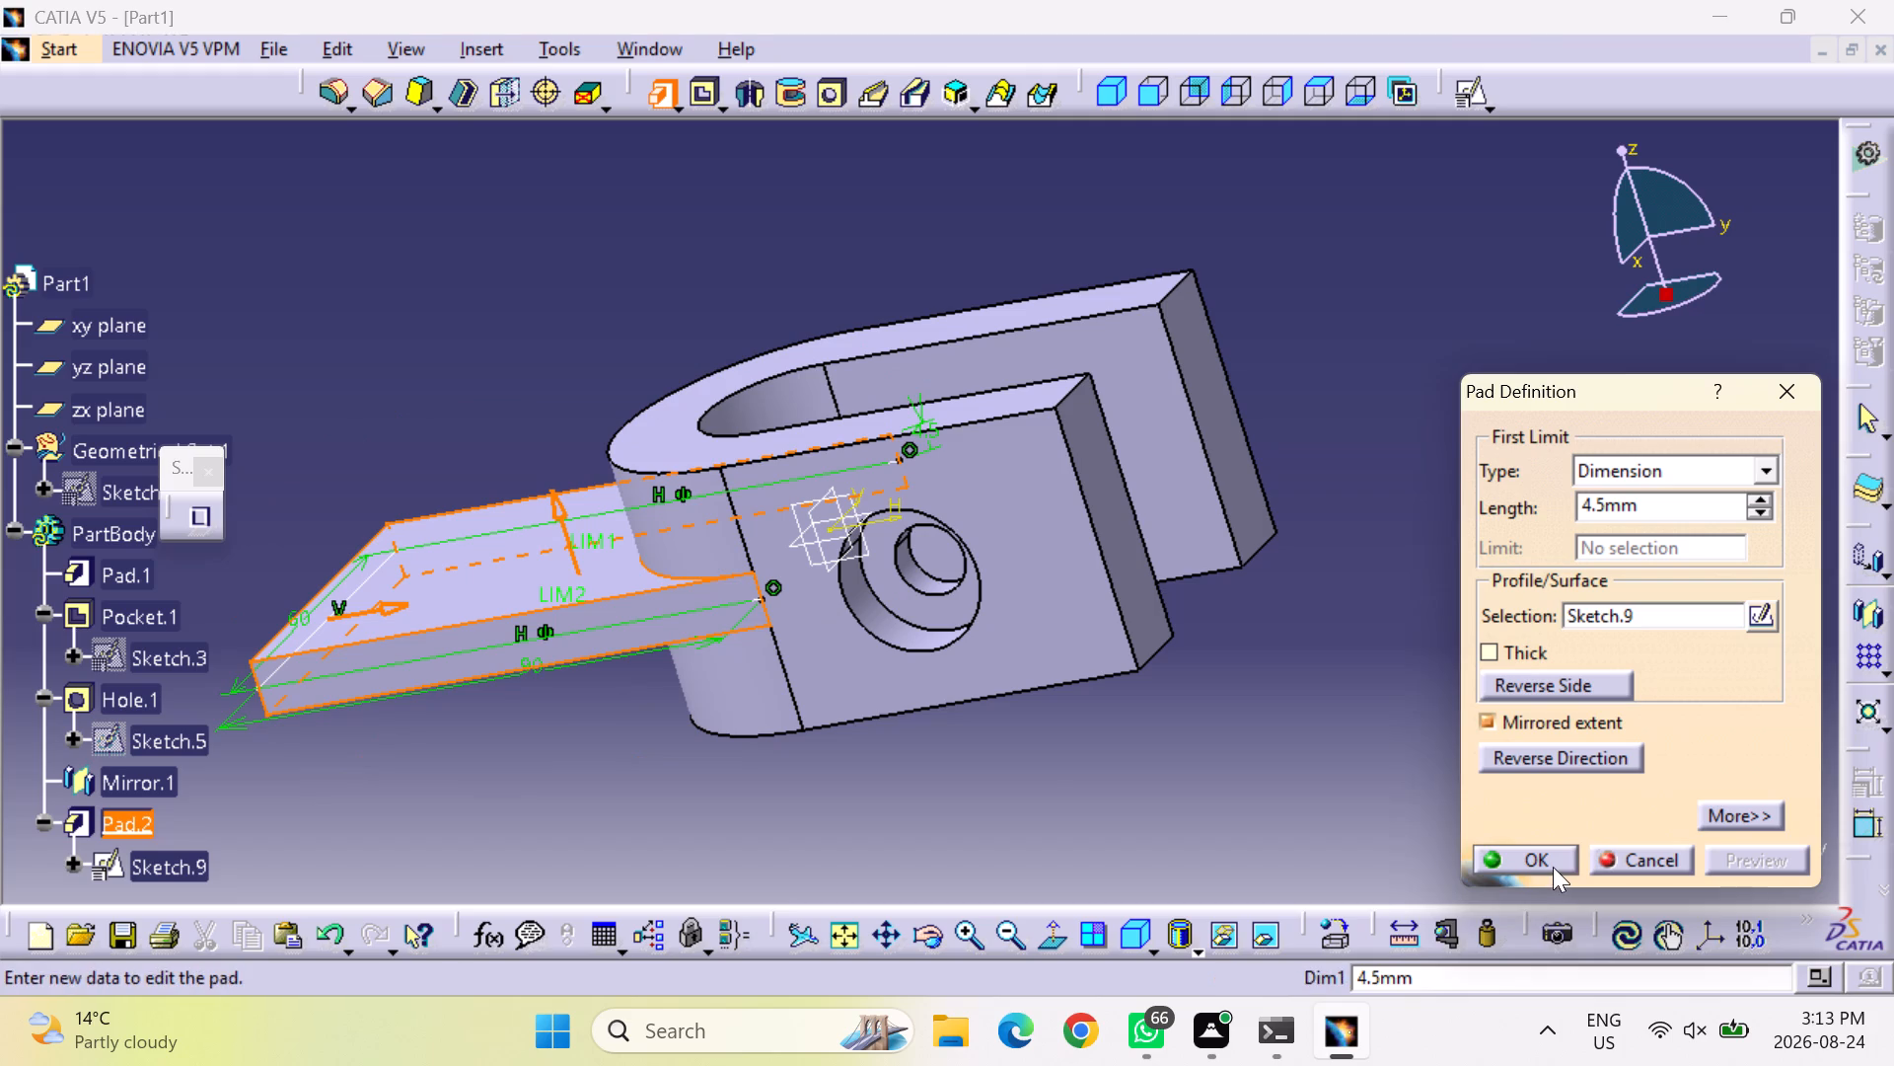
{"action": "left_click", "coordinate": [1553, 866]}
{"action": "left_click", "coordinate": [970, 816]}
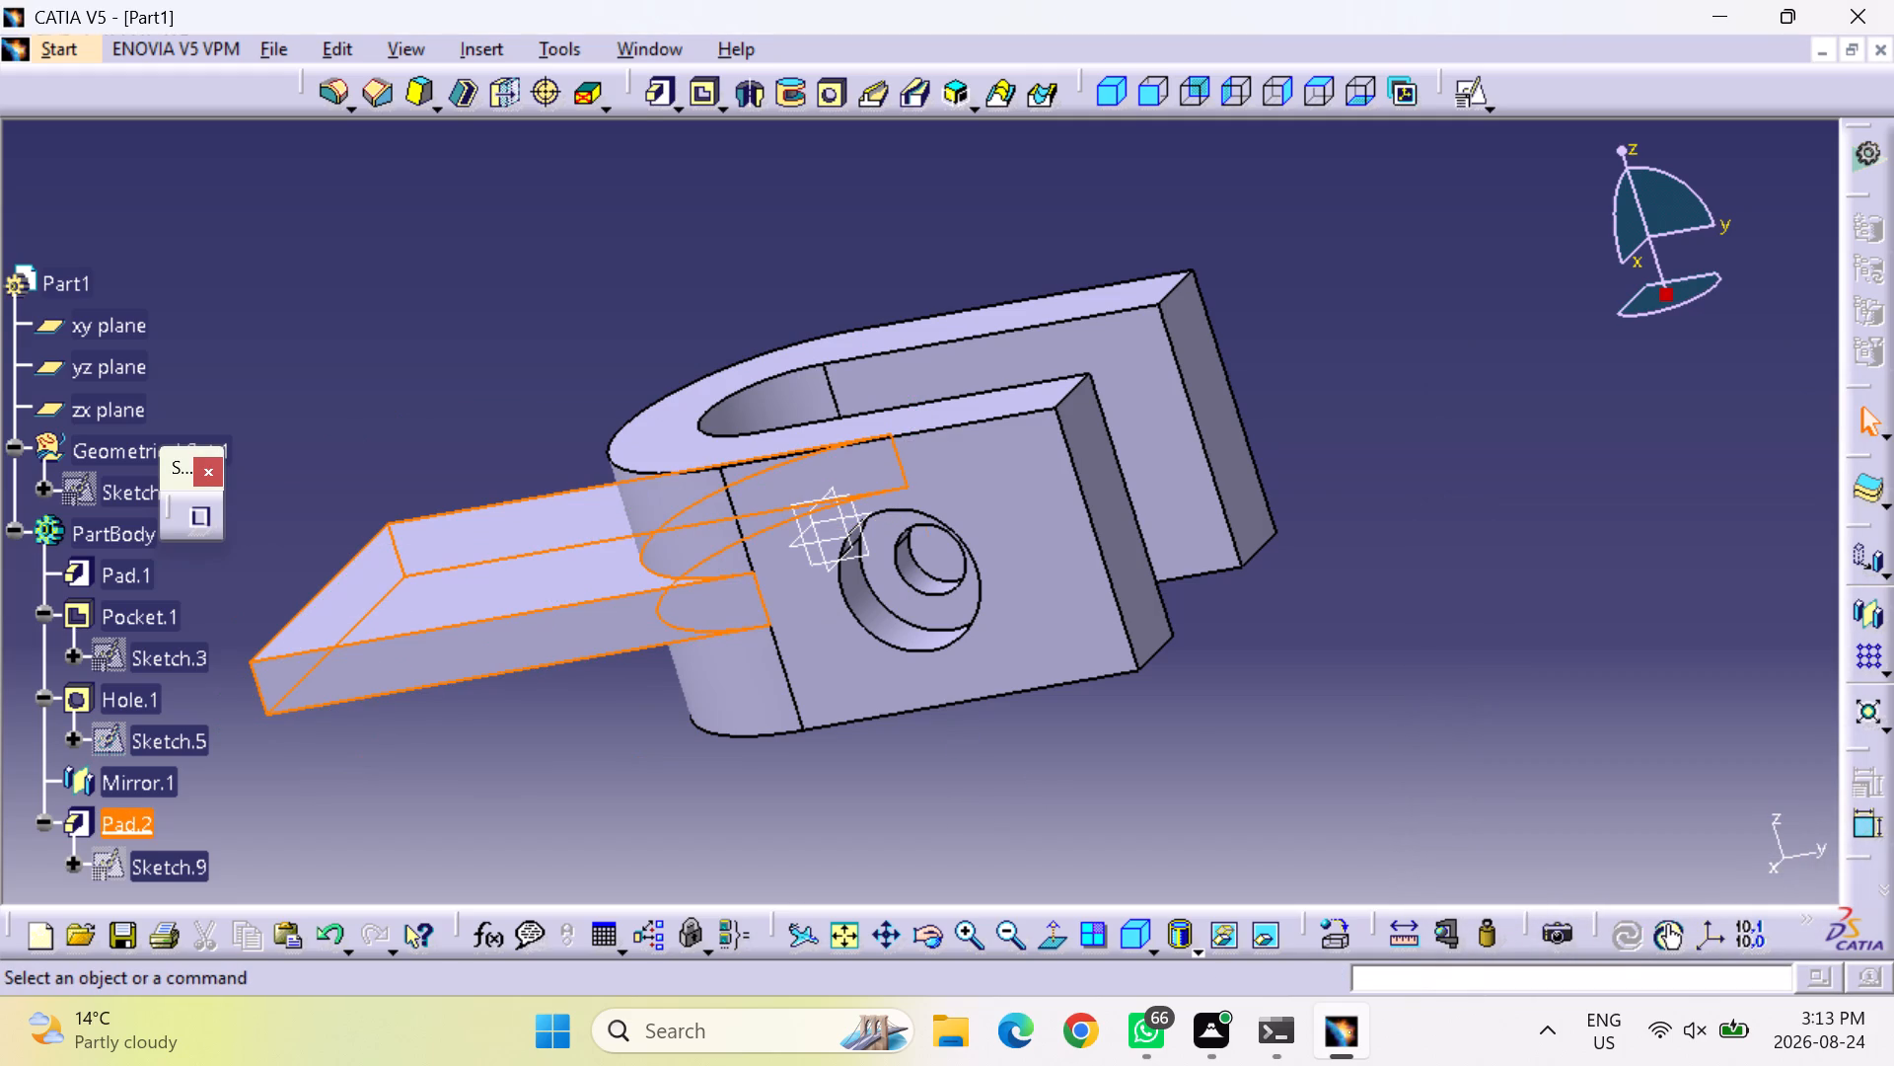
Create a positioned sketch on the extension plate's top face, with the axes swapped and V reversed.
{"action": "middle_click_drag", "start_coordinate": [977, 812], "coordinate": [1585, 661]}
{"action": "right_click_drag", "start_coordinate": [977, 812], "coordinate": [1585, 661]}
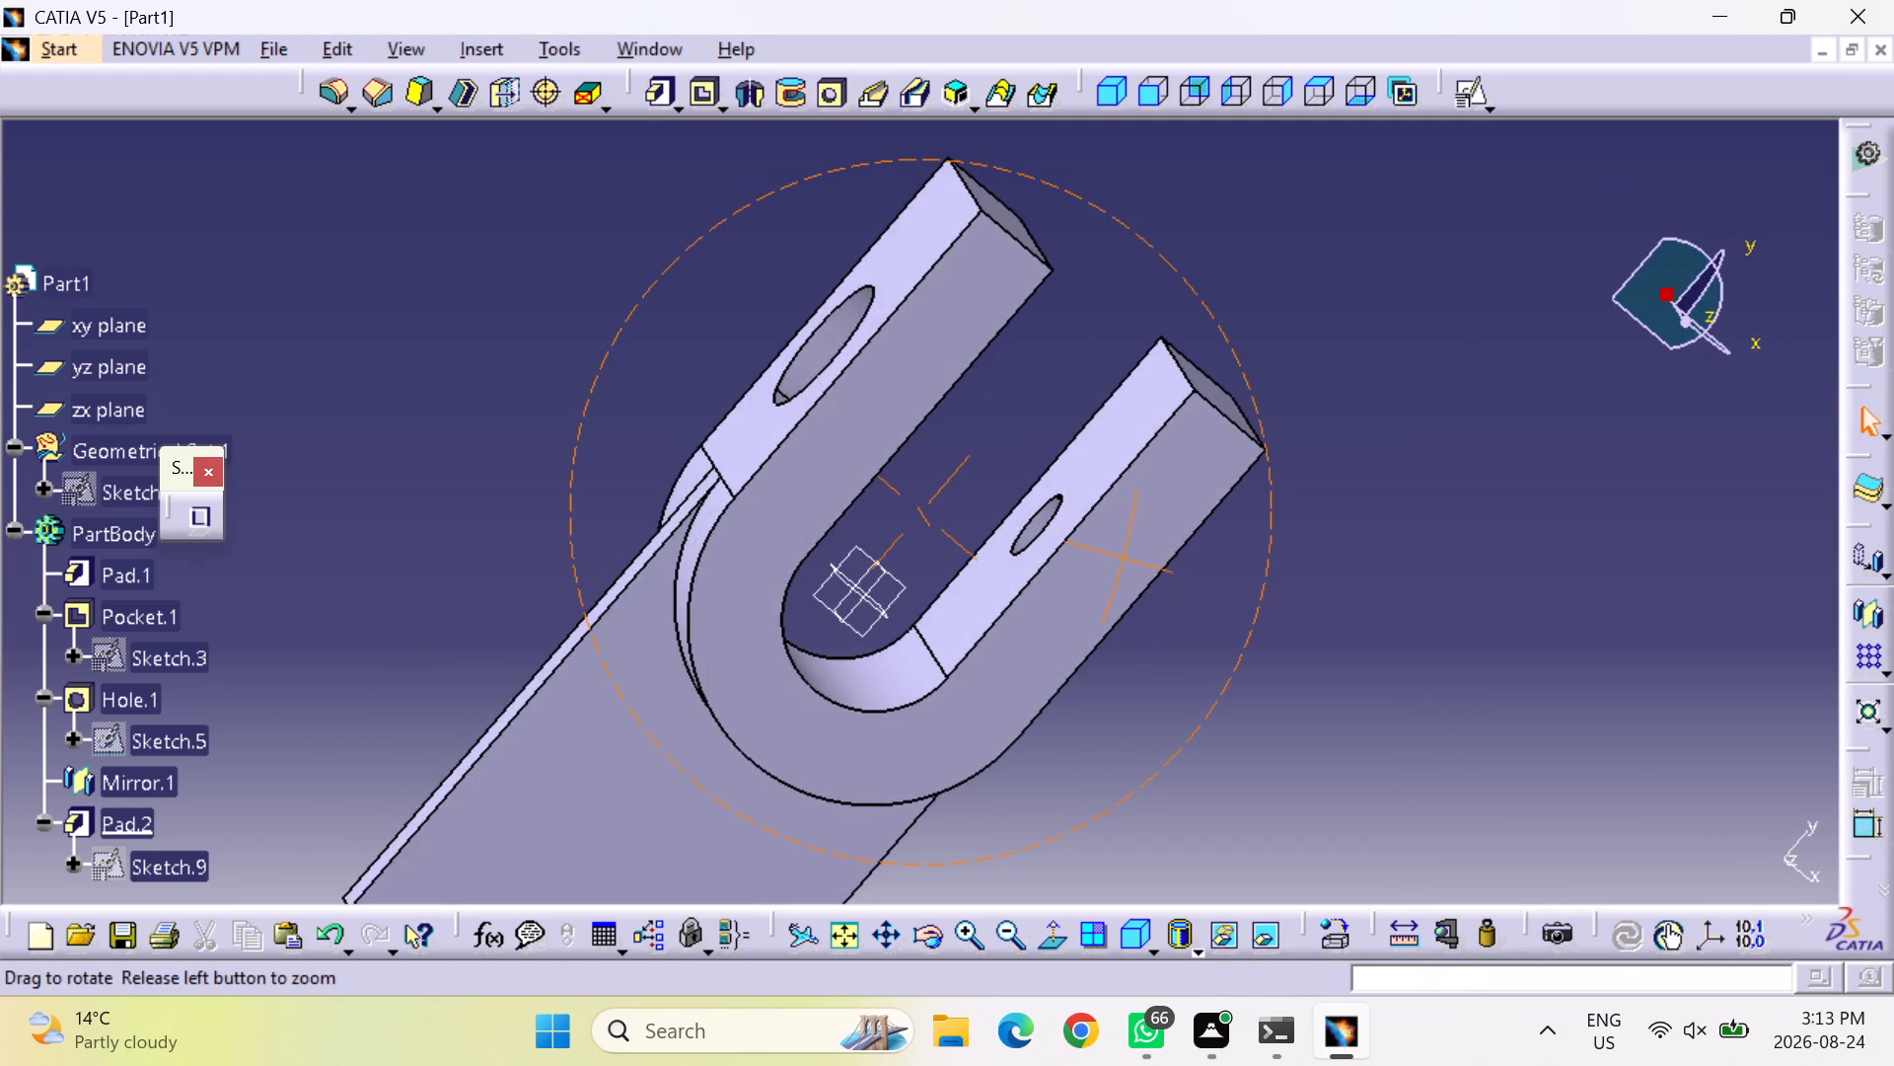
{"action": "middle_click_drag", "start_coordinate": [1585, 661], "coordinate": [982, 883]}
{"action": "right_click_drag", "start_coordinate": [1585, 661], "coordinate": [982, 883]}
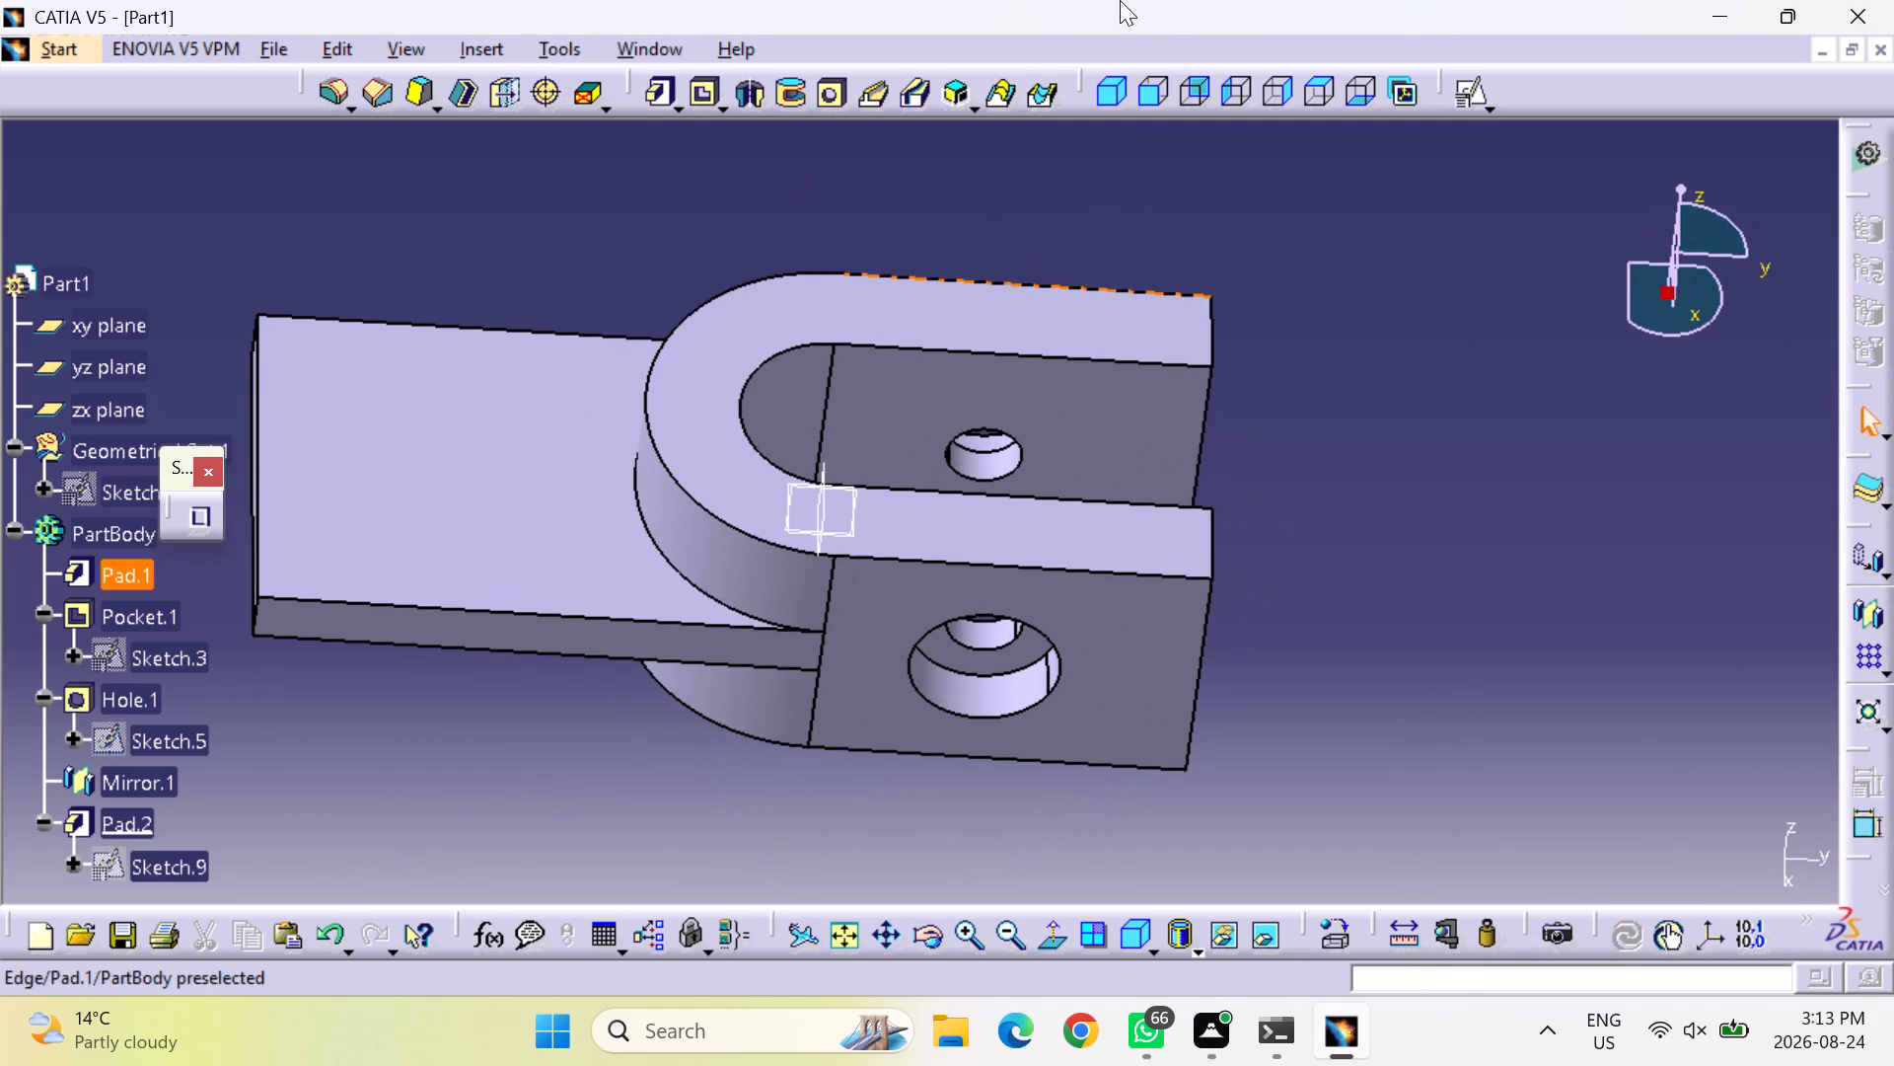
{"action": "left_click", "coordinate": [1100, 84]}
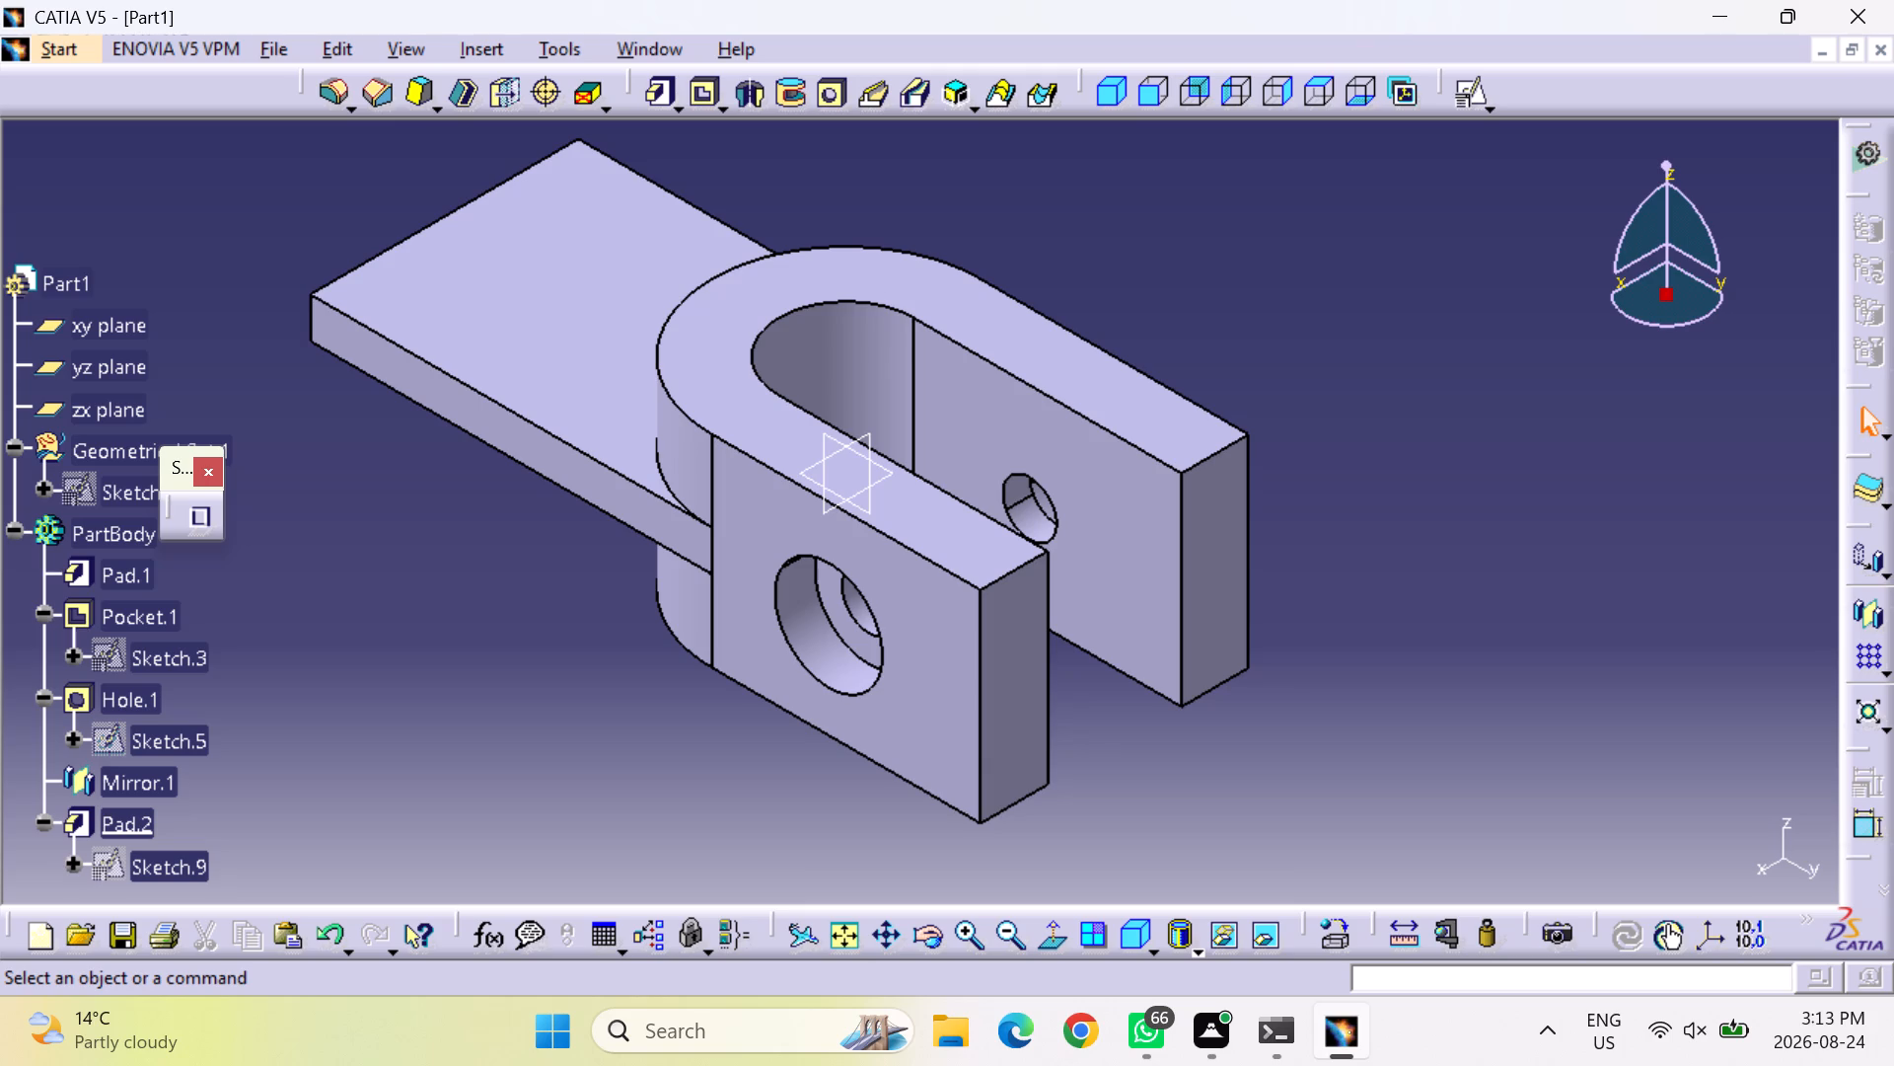
{"action": "left_click", "coordinate": [651, 237]}
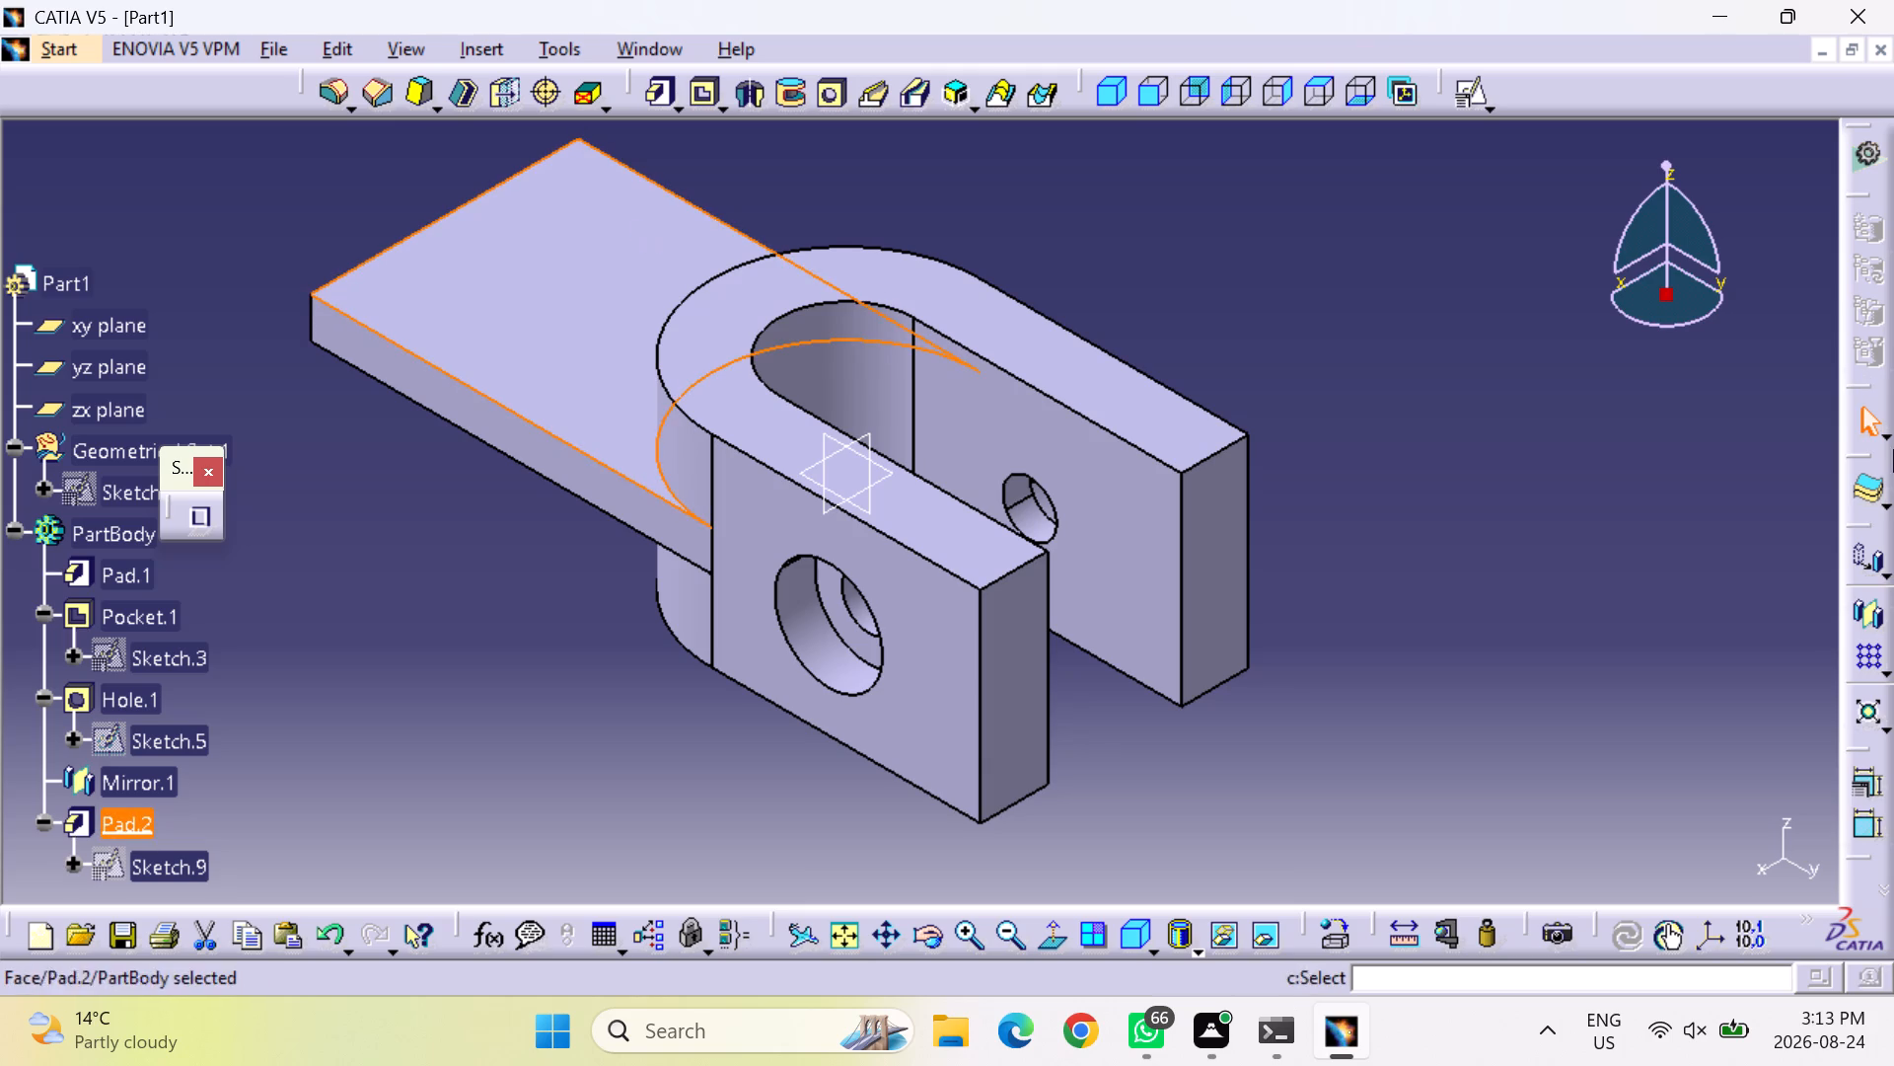
{"action": "left_click", "coordinate": [1462, 109]}
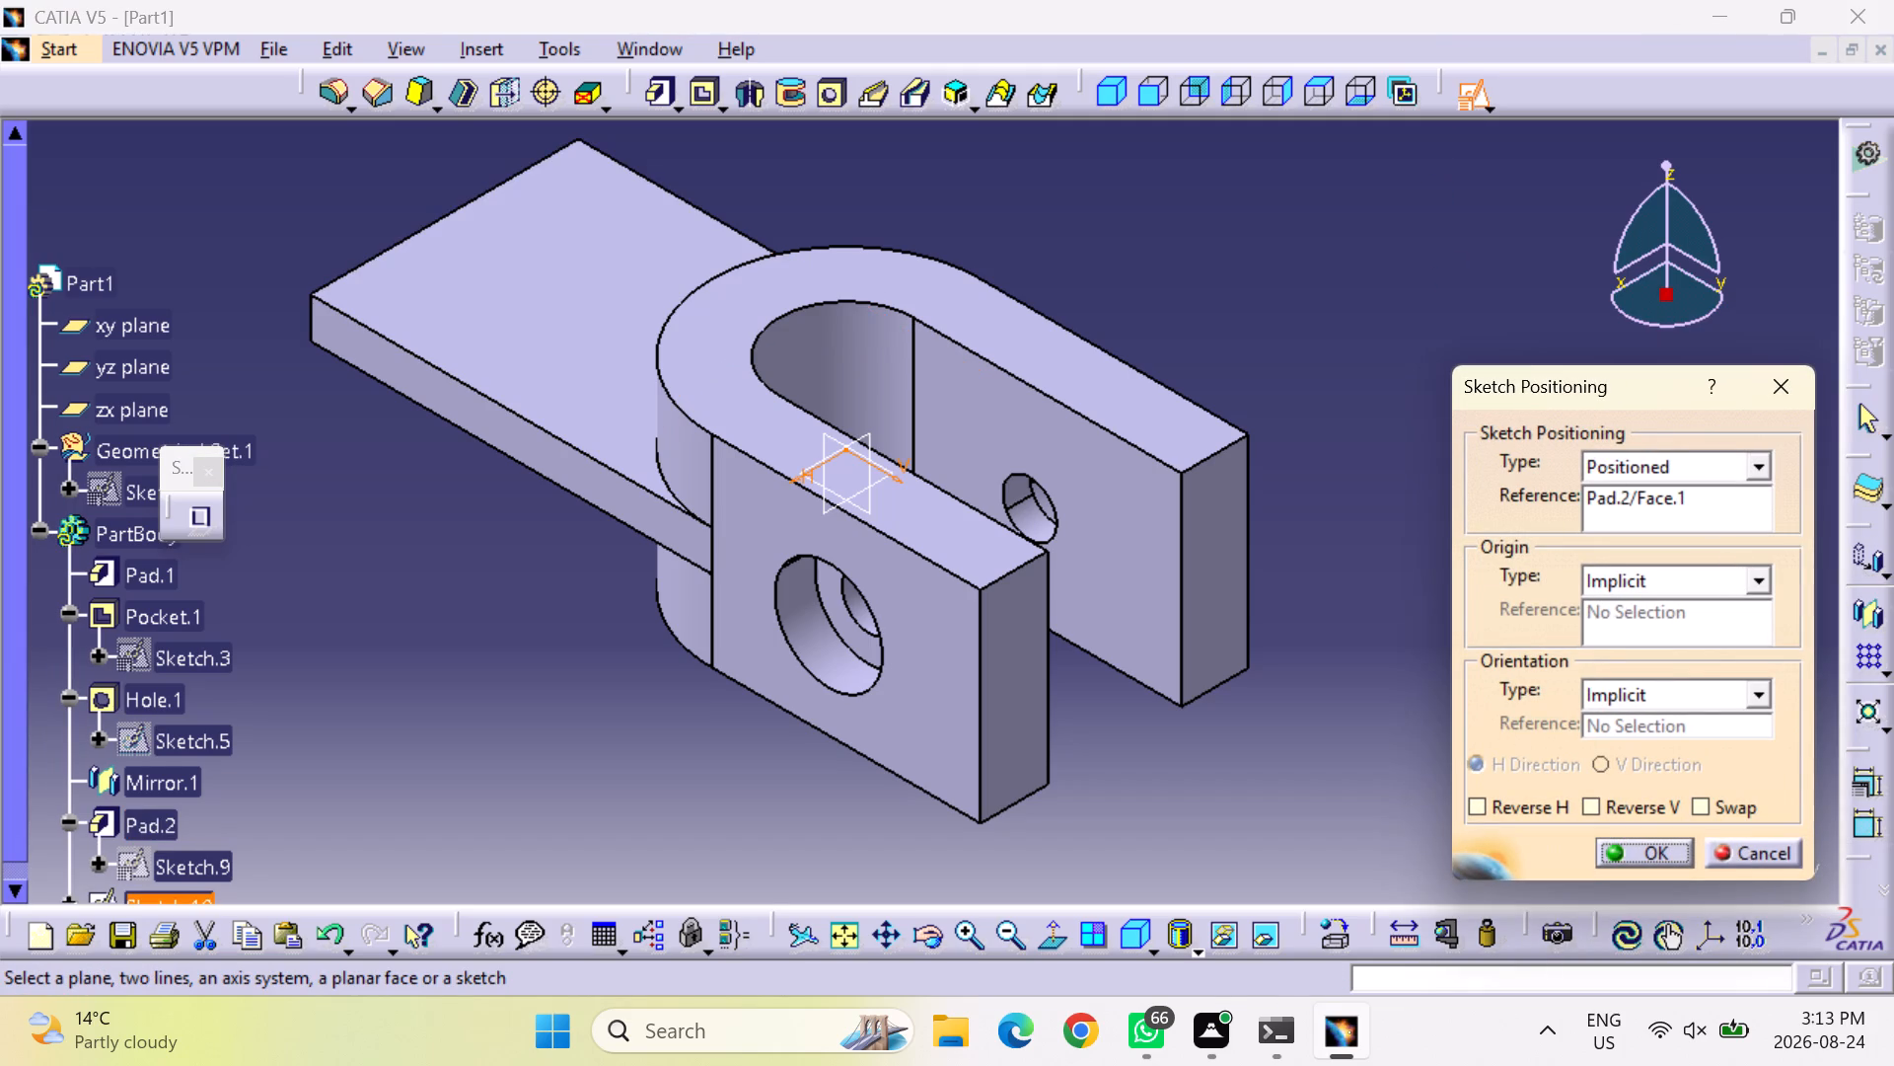
{"action": "left_click", "coordinate": [1703, 805]}
{"action": "left_click", "coordinate": [1592, 802]}
{"action": "left_click", "coordinate": [1645, 850]}
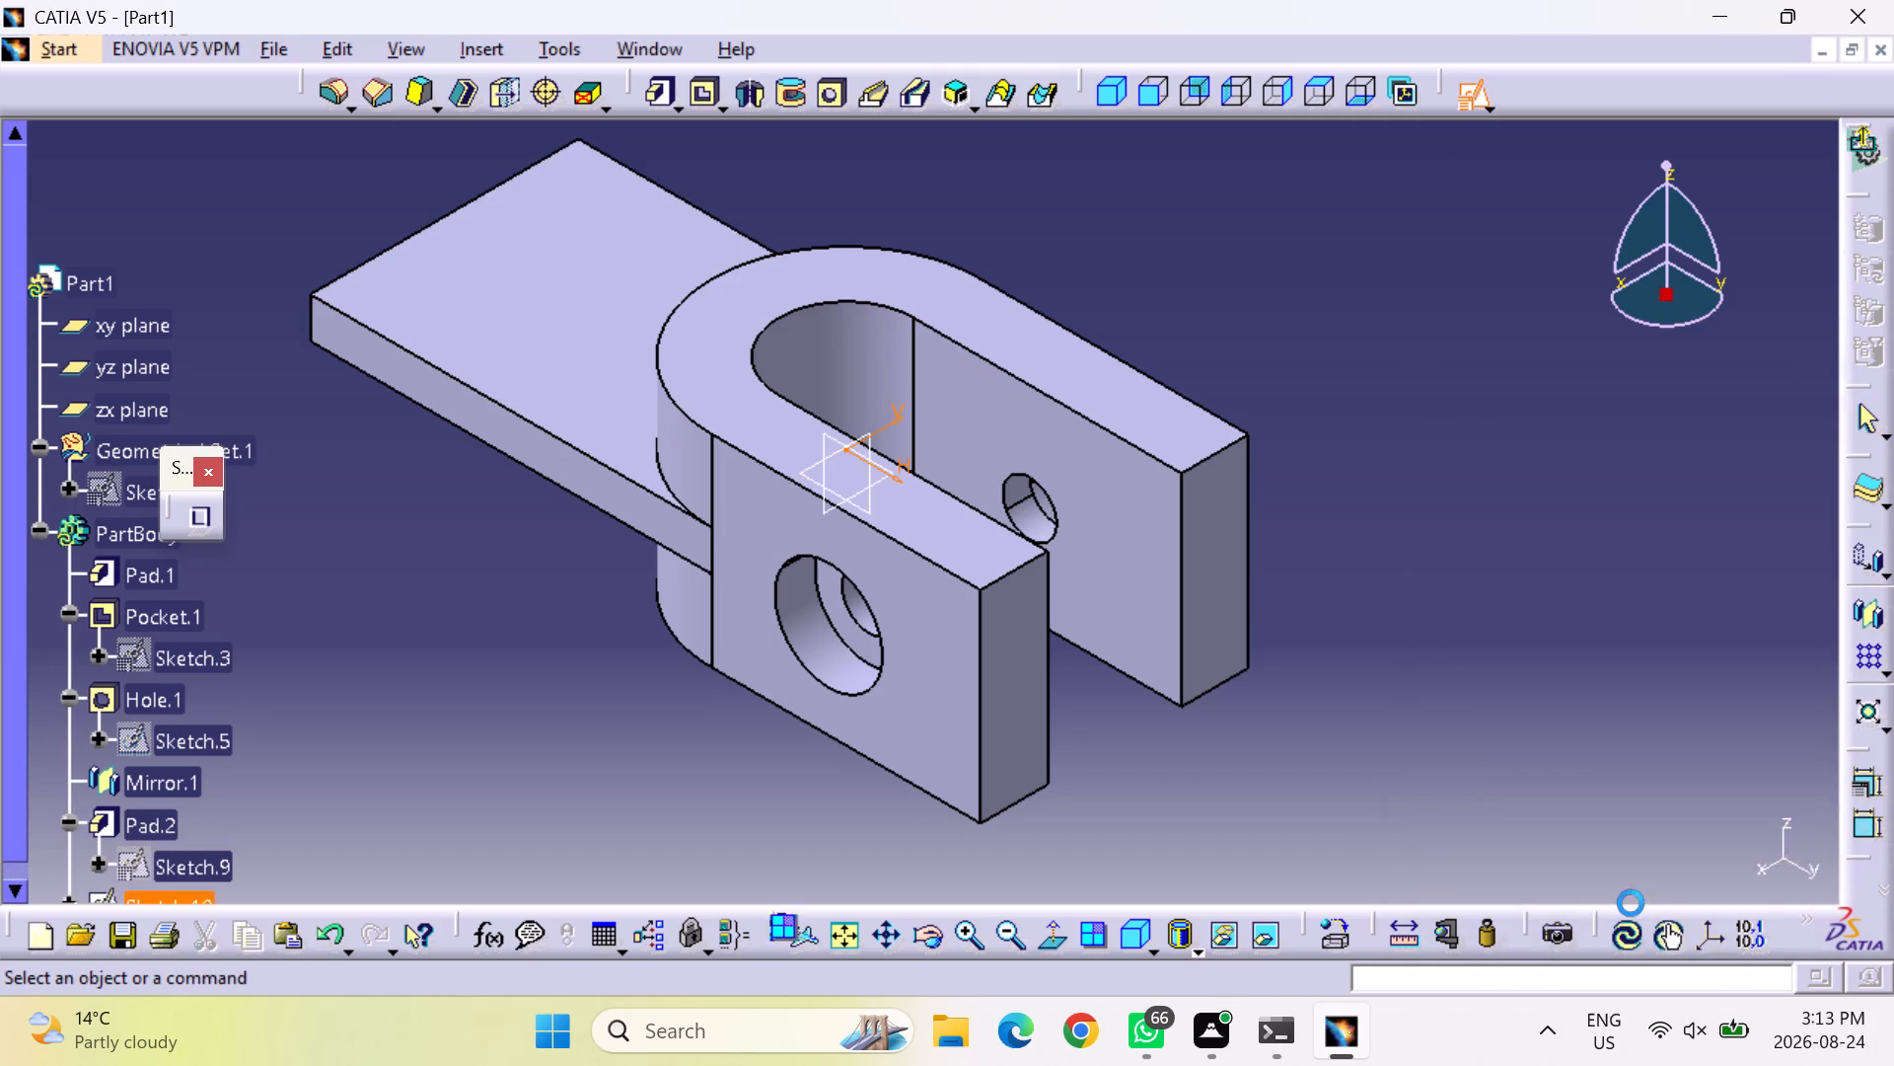
{"action": "left_click", "coordinate": [433, 440]}
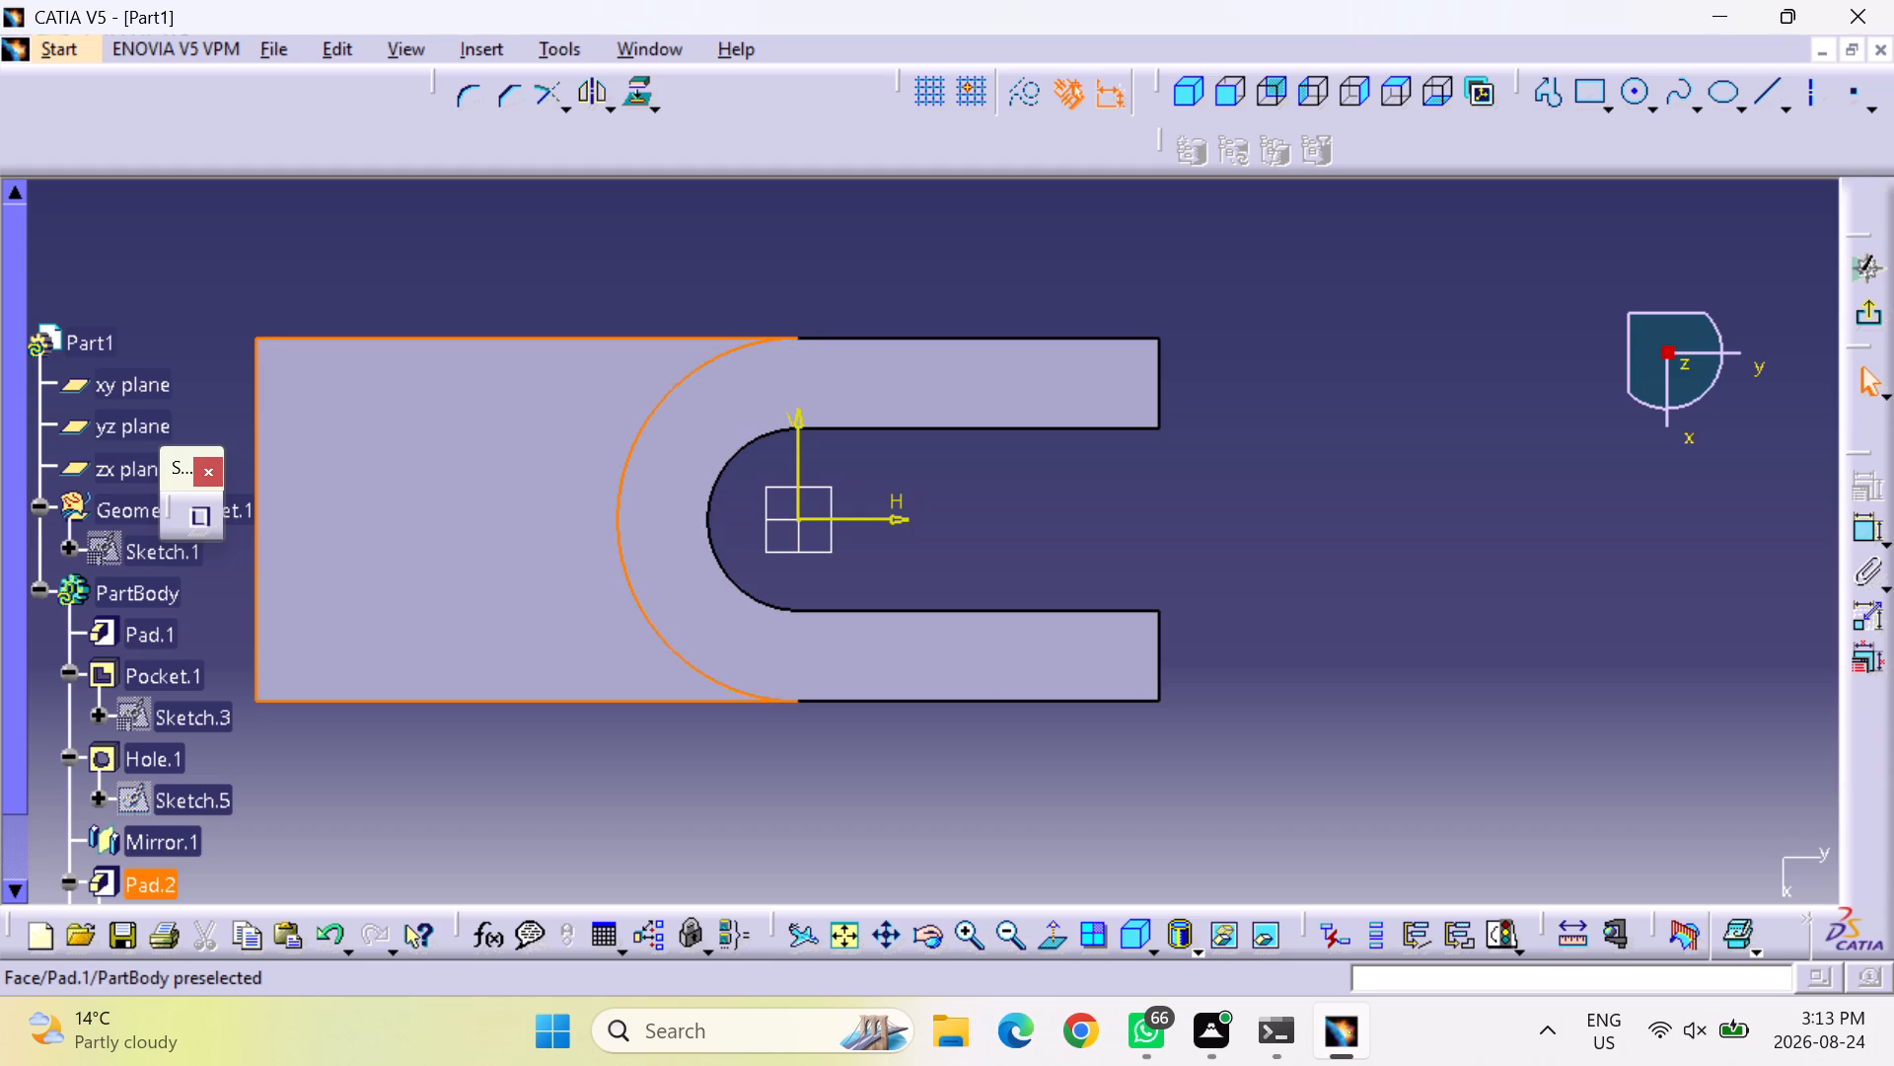
Sketch an open U-shaped slot profile from the plate's upper edge, with sides about 29 mm long and a tangent arc starting at the H axis.
{"action": "left_click", "coordinate": [1547, 74]}
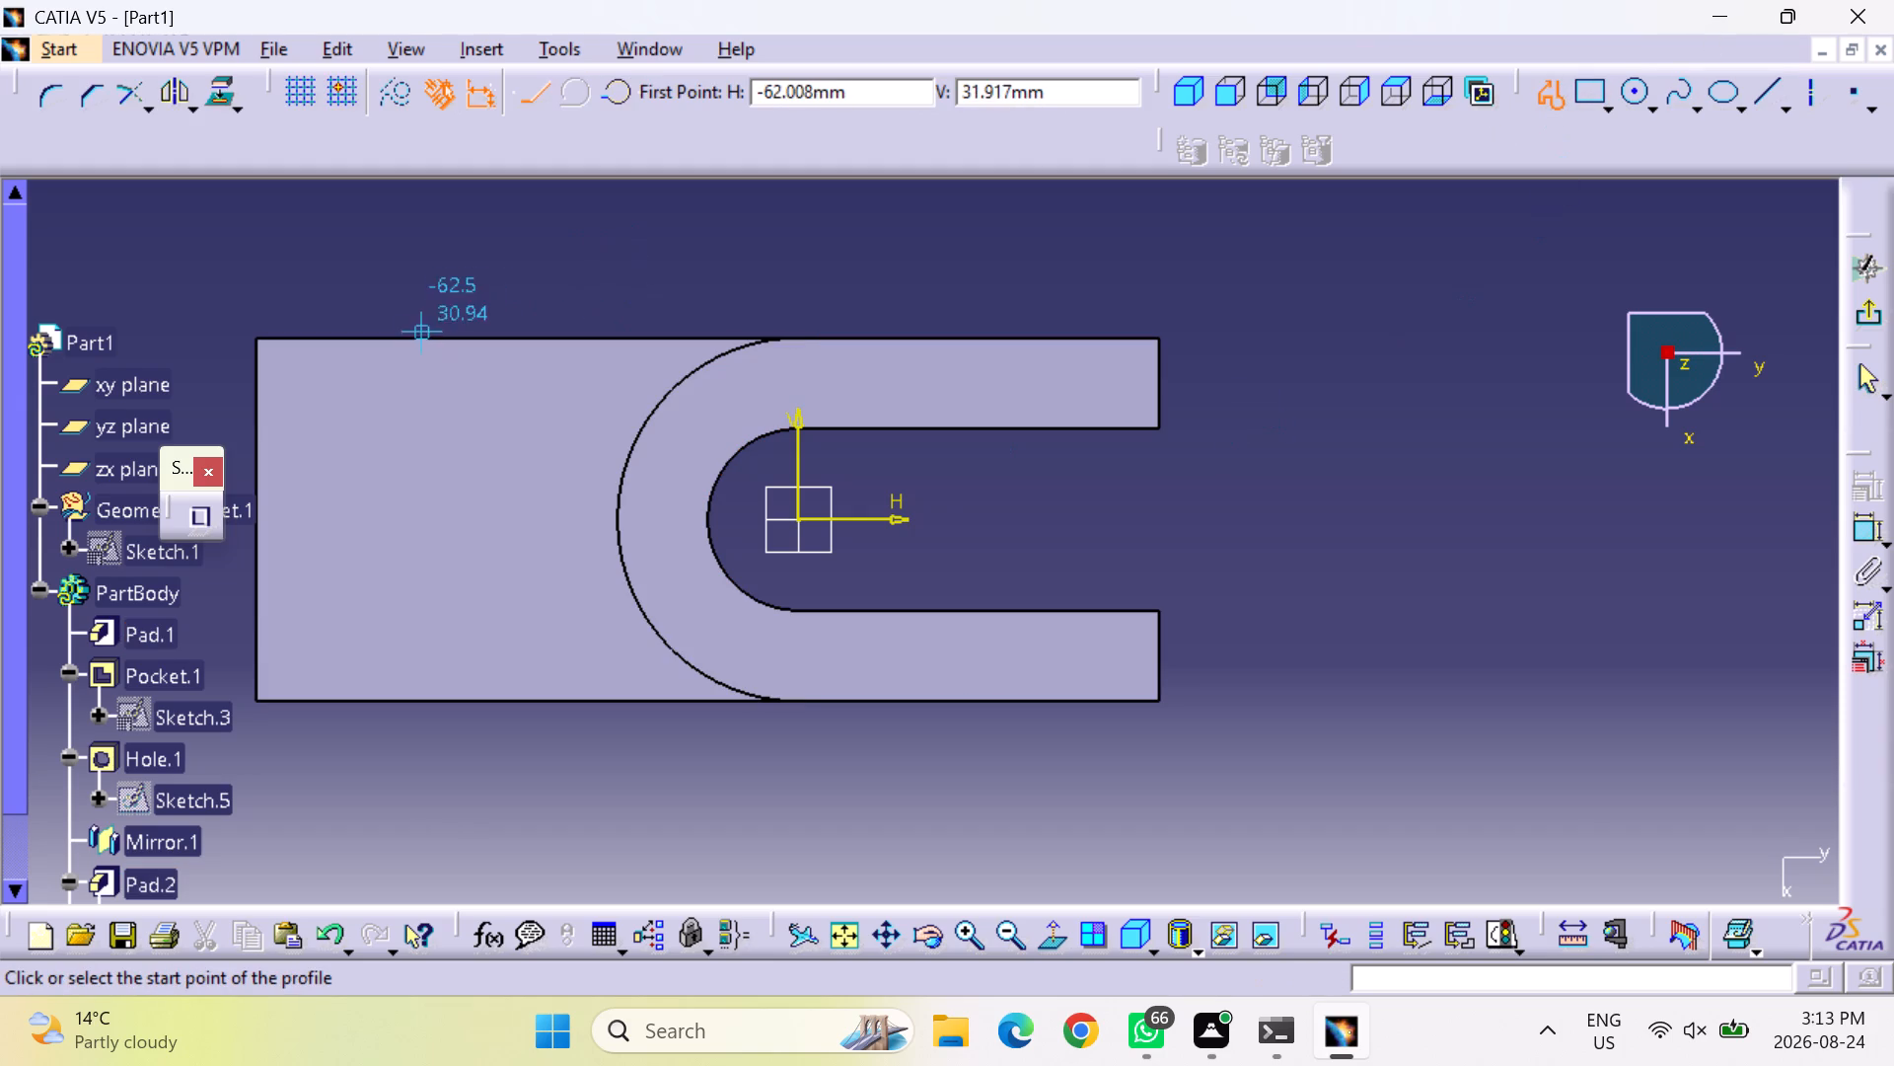
{"action": "left_click", "coordinate": [369, 342]}
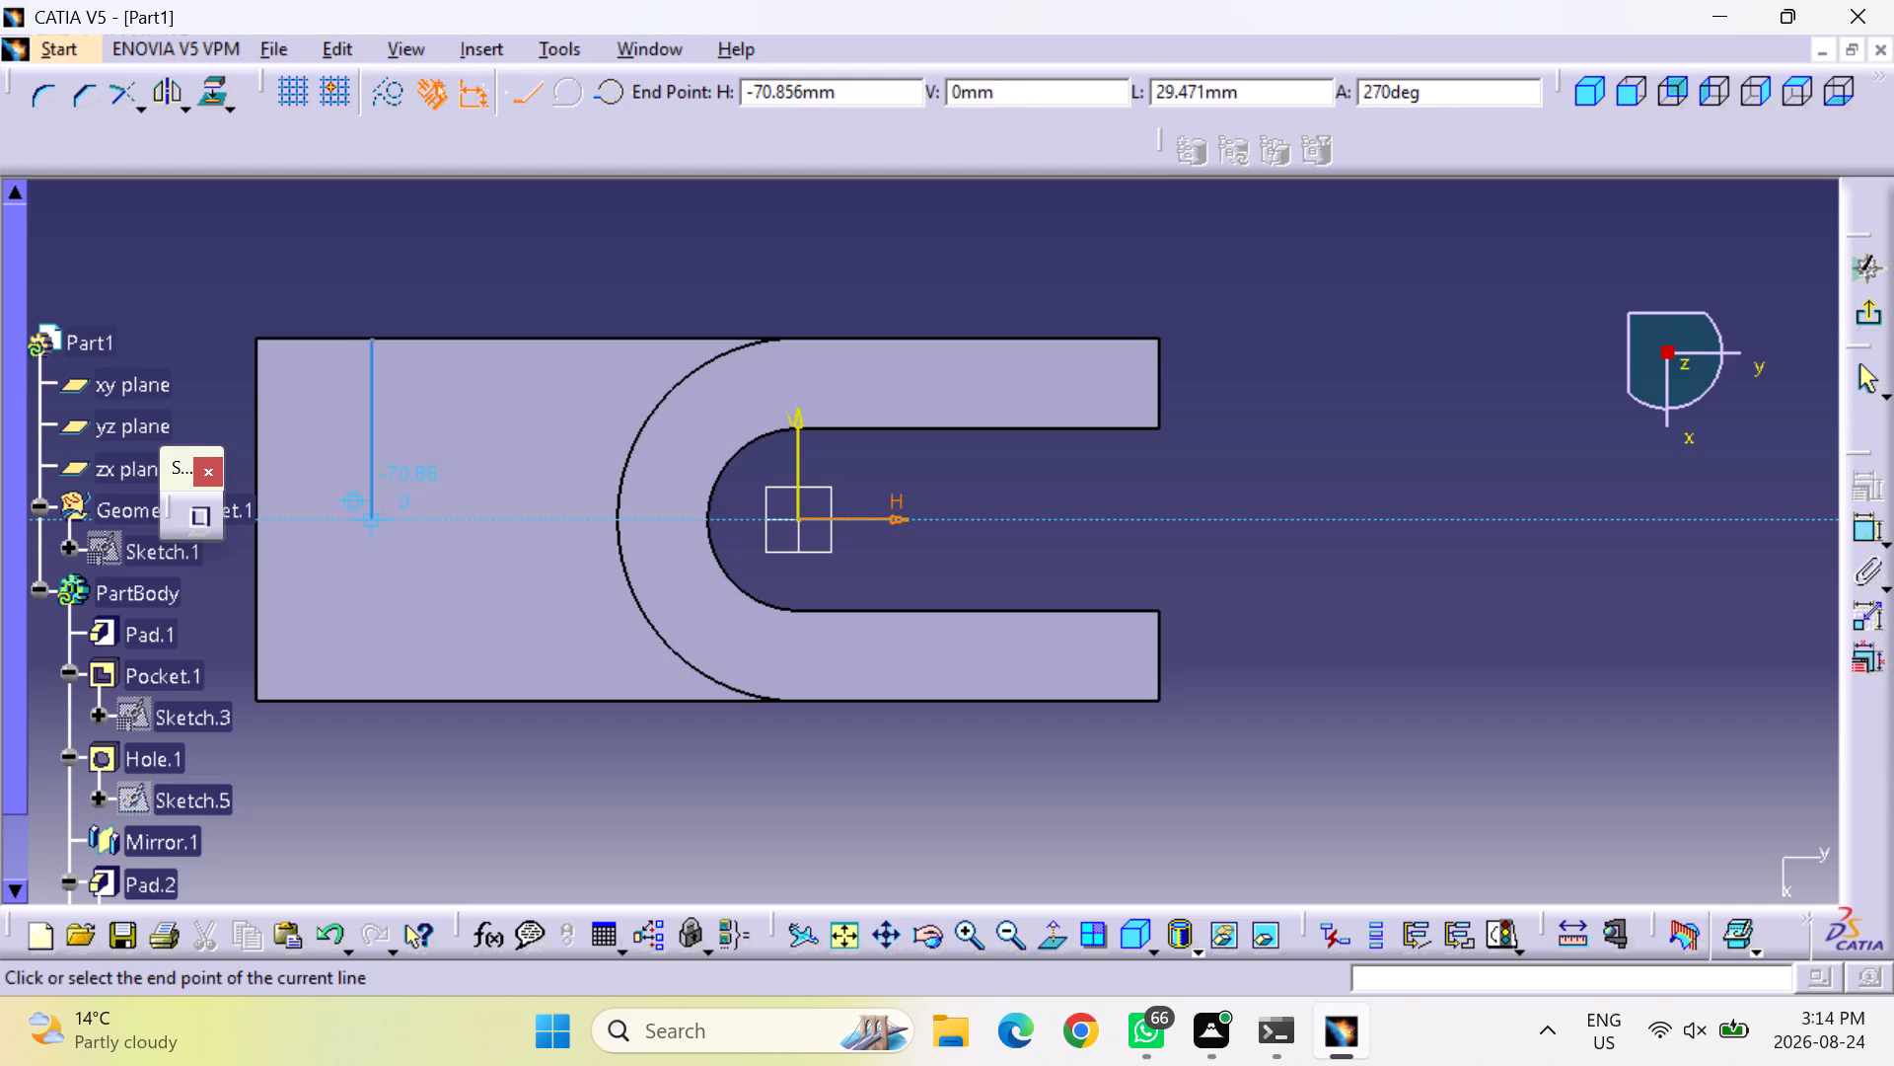
{"action": "left_click_drag", "start_coordinate": [372, 515], "coordinate": [448, 520]}
{"action": "left_click", "coordinate": [438, 516]}
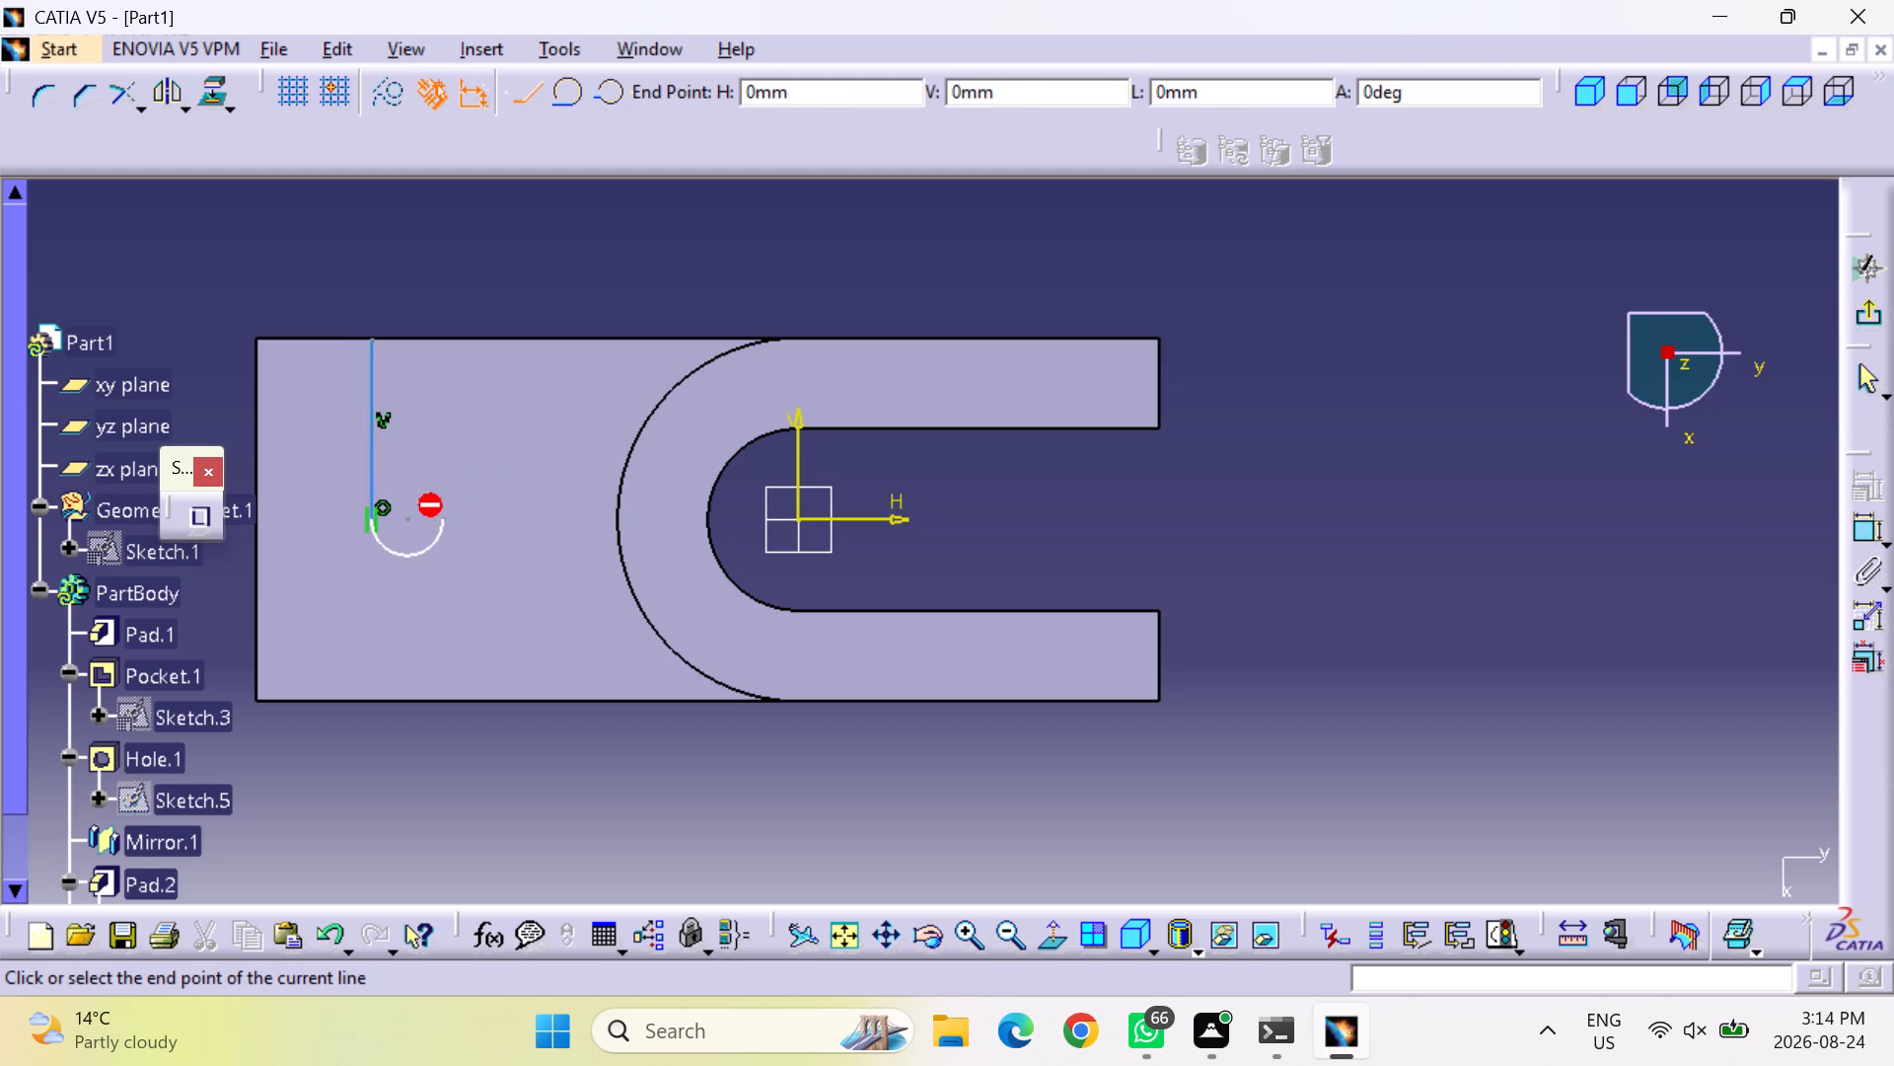
{"action": "left_click", "coordinate": [446, 337]}
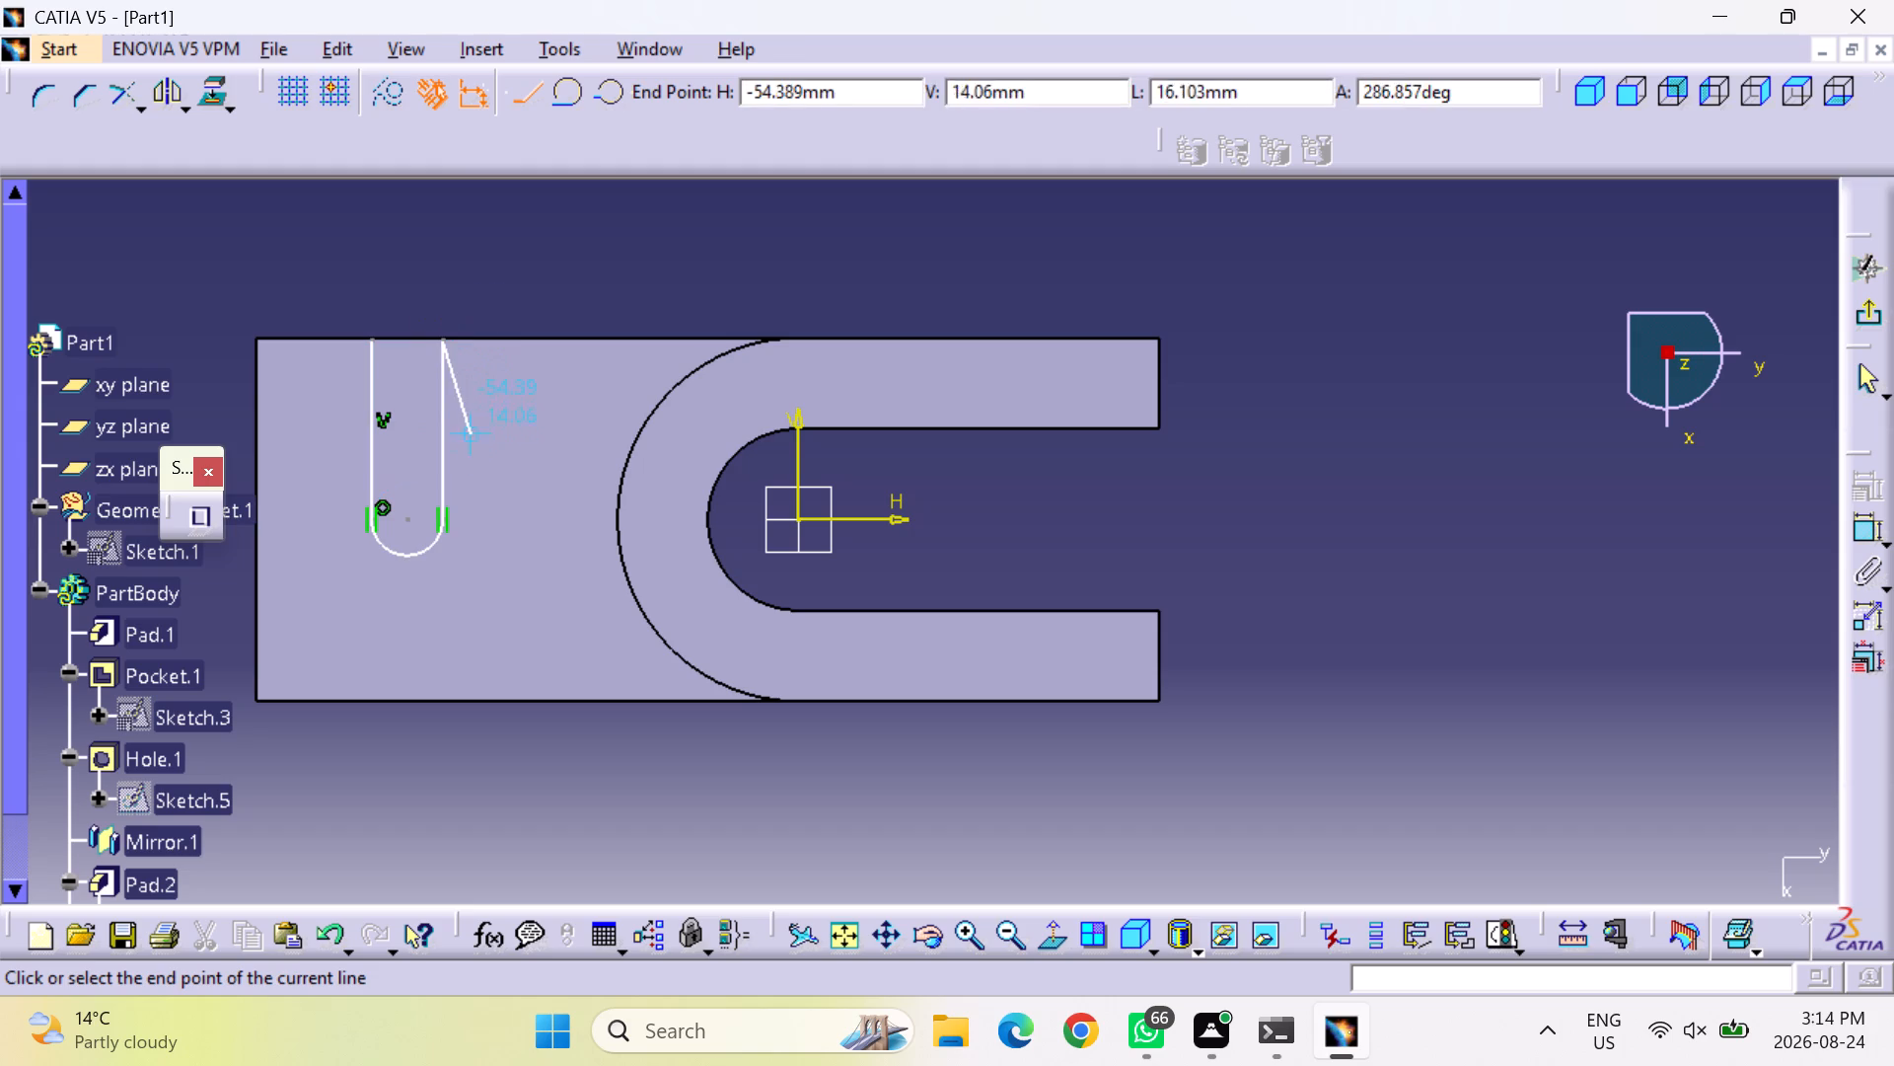
{"action": "key", "text": "Escape"}
{"action": "key", "text": "Escape"}
{"action": "key", "text": "Escape"}
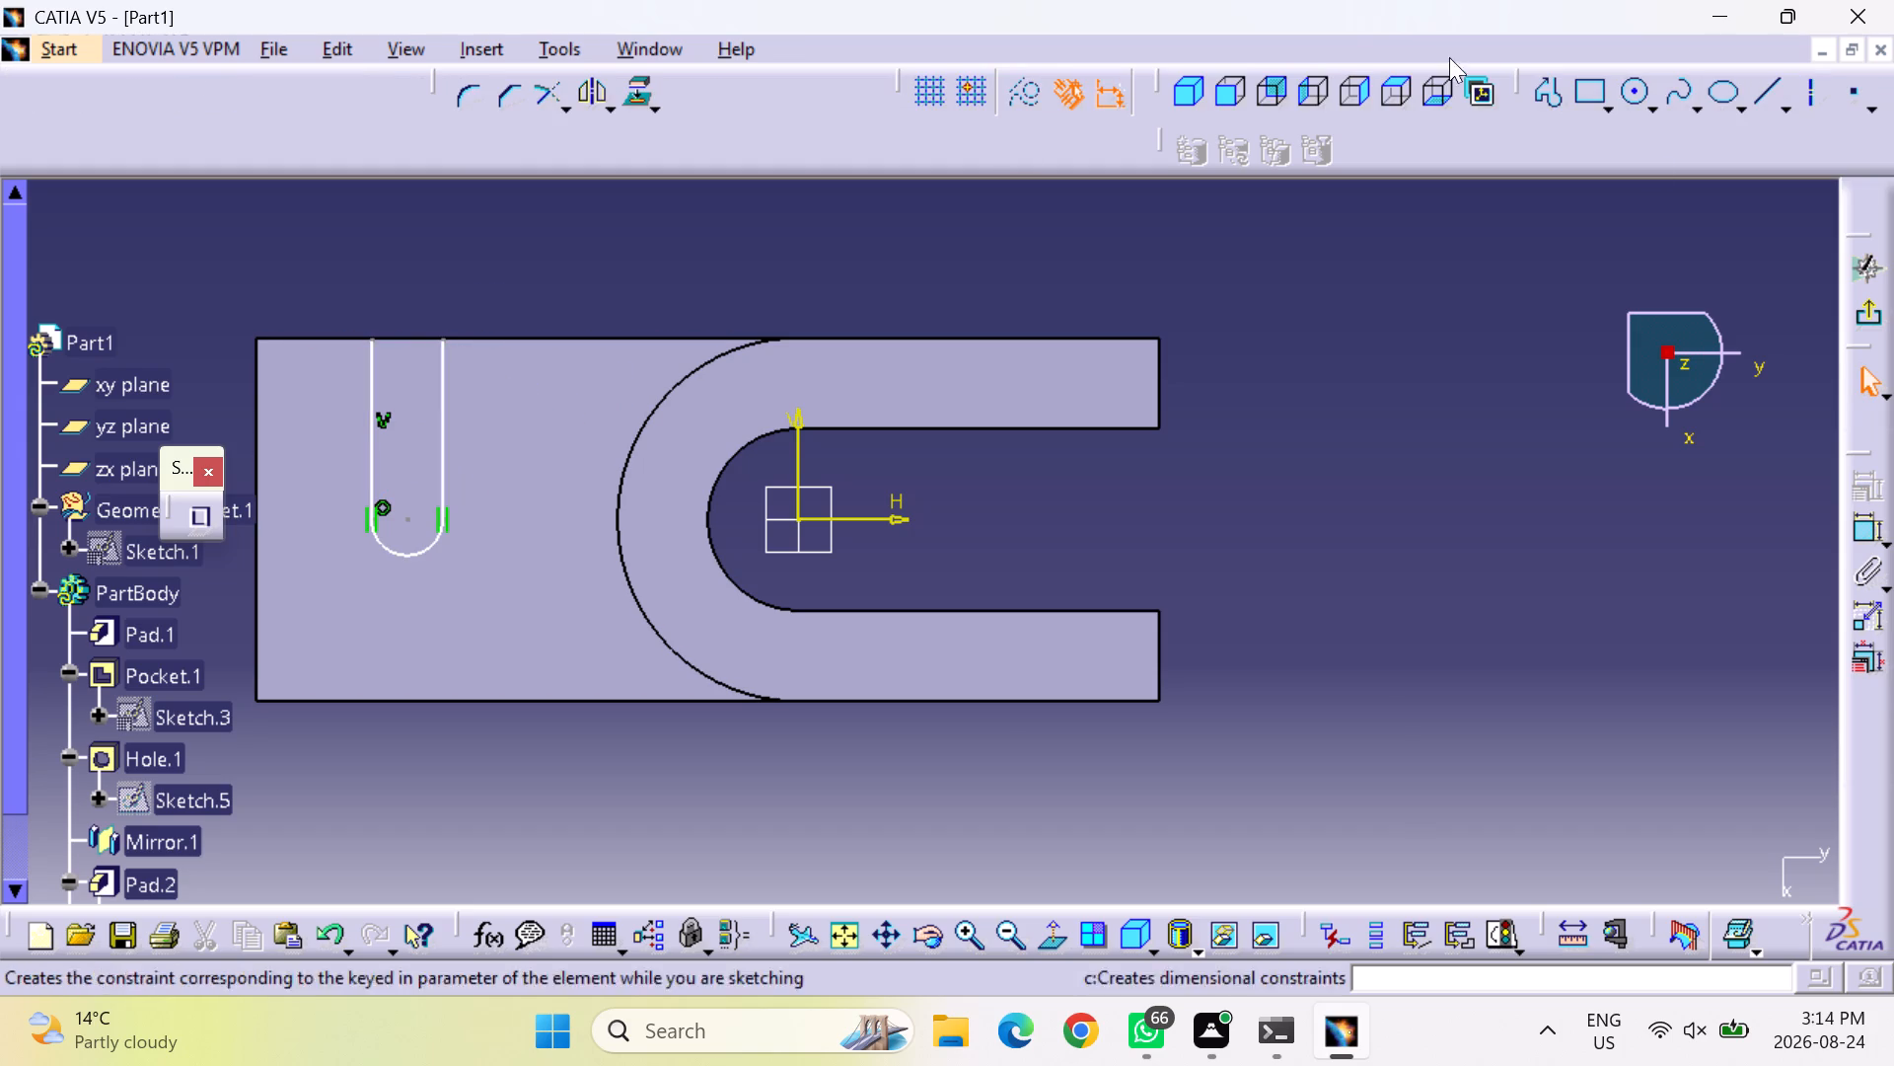
Dimension the slot's end arc and set its radius to 9 mm.
{"action": "left_click", "coordinate": [1871, 521]}
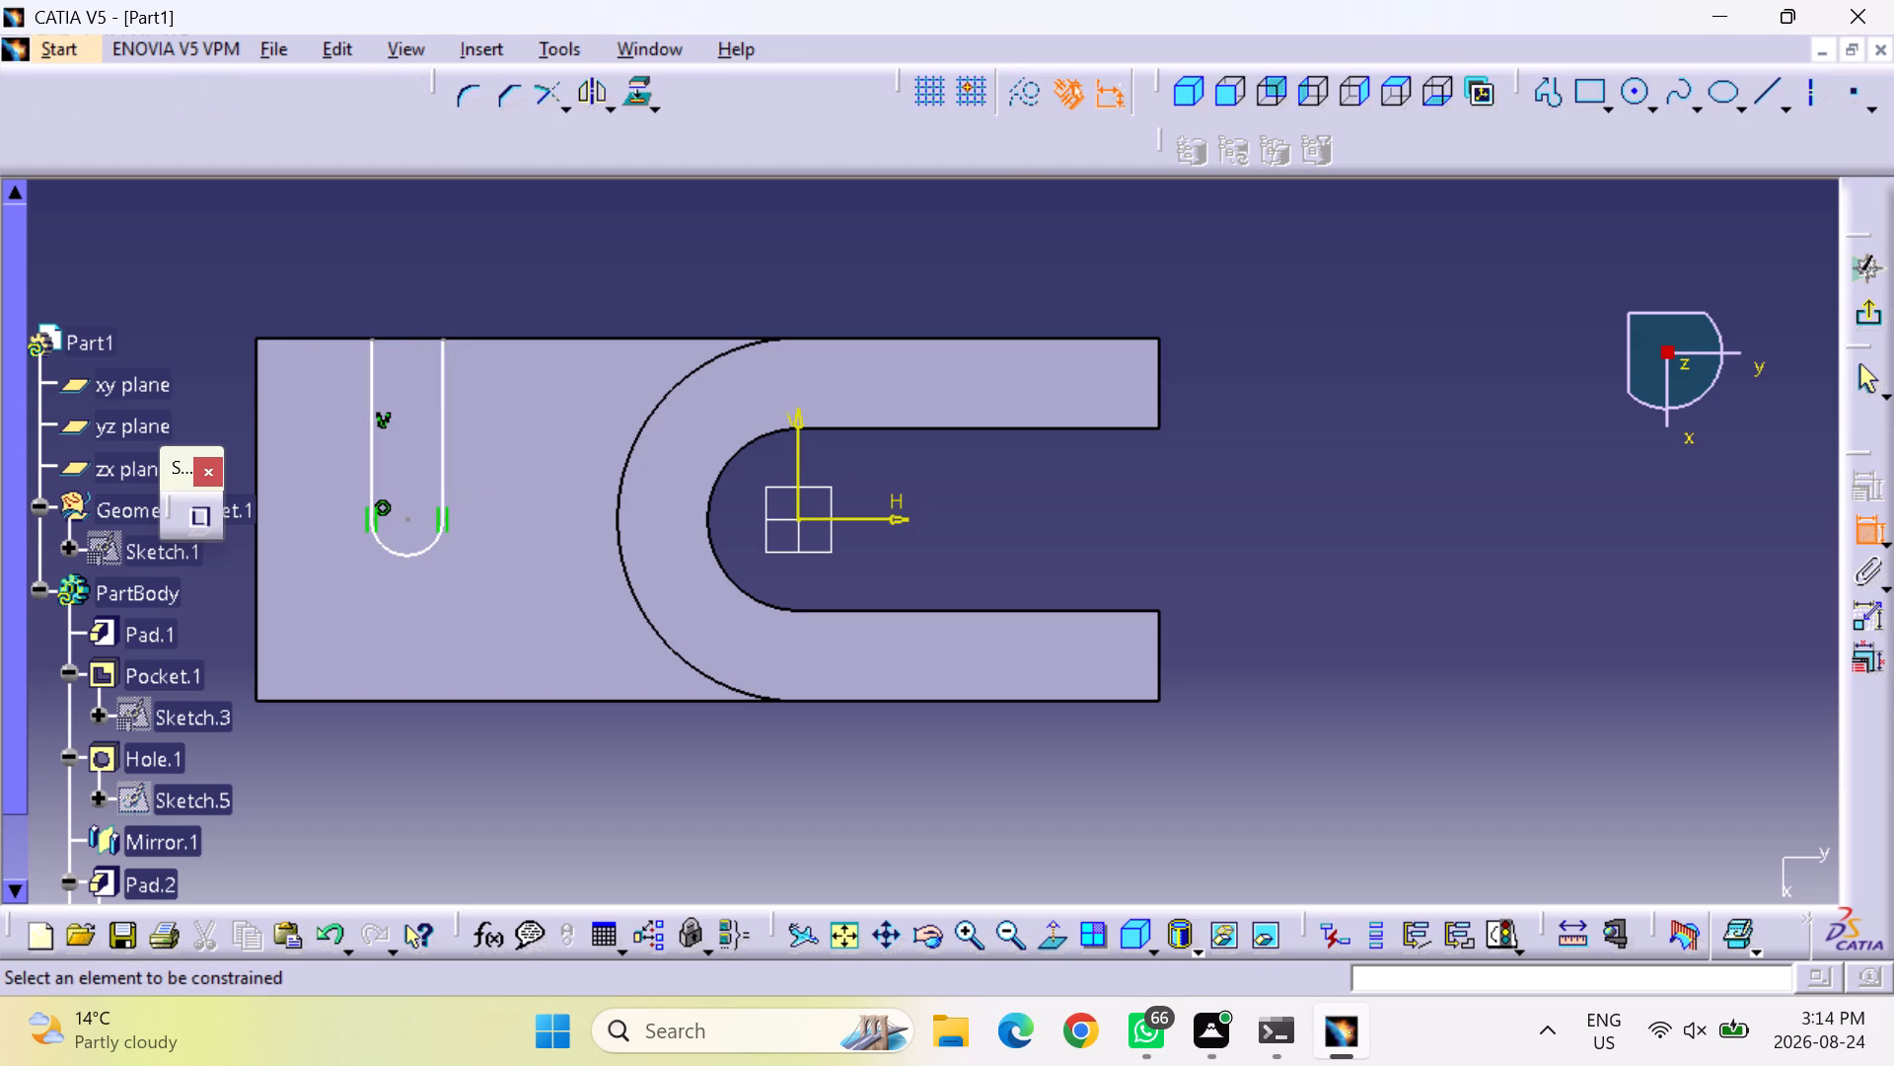
{"action": "left_click", "coordinate": [414, 556]}
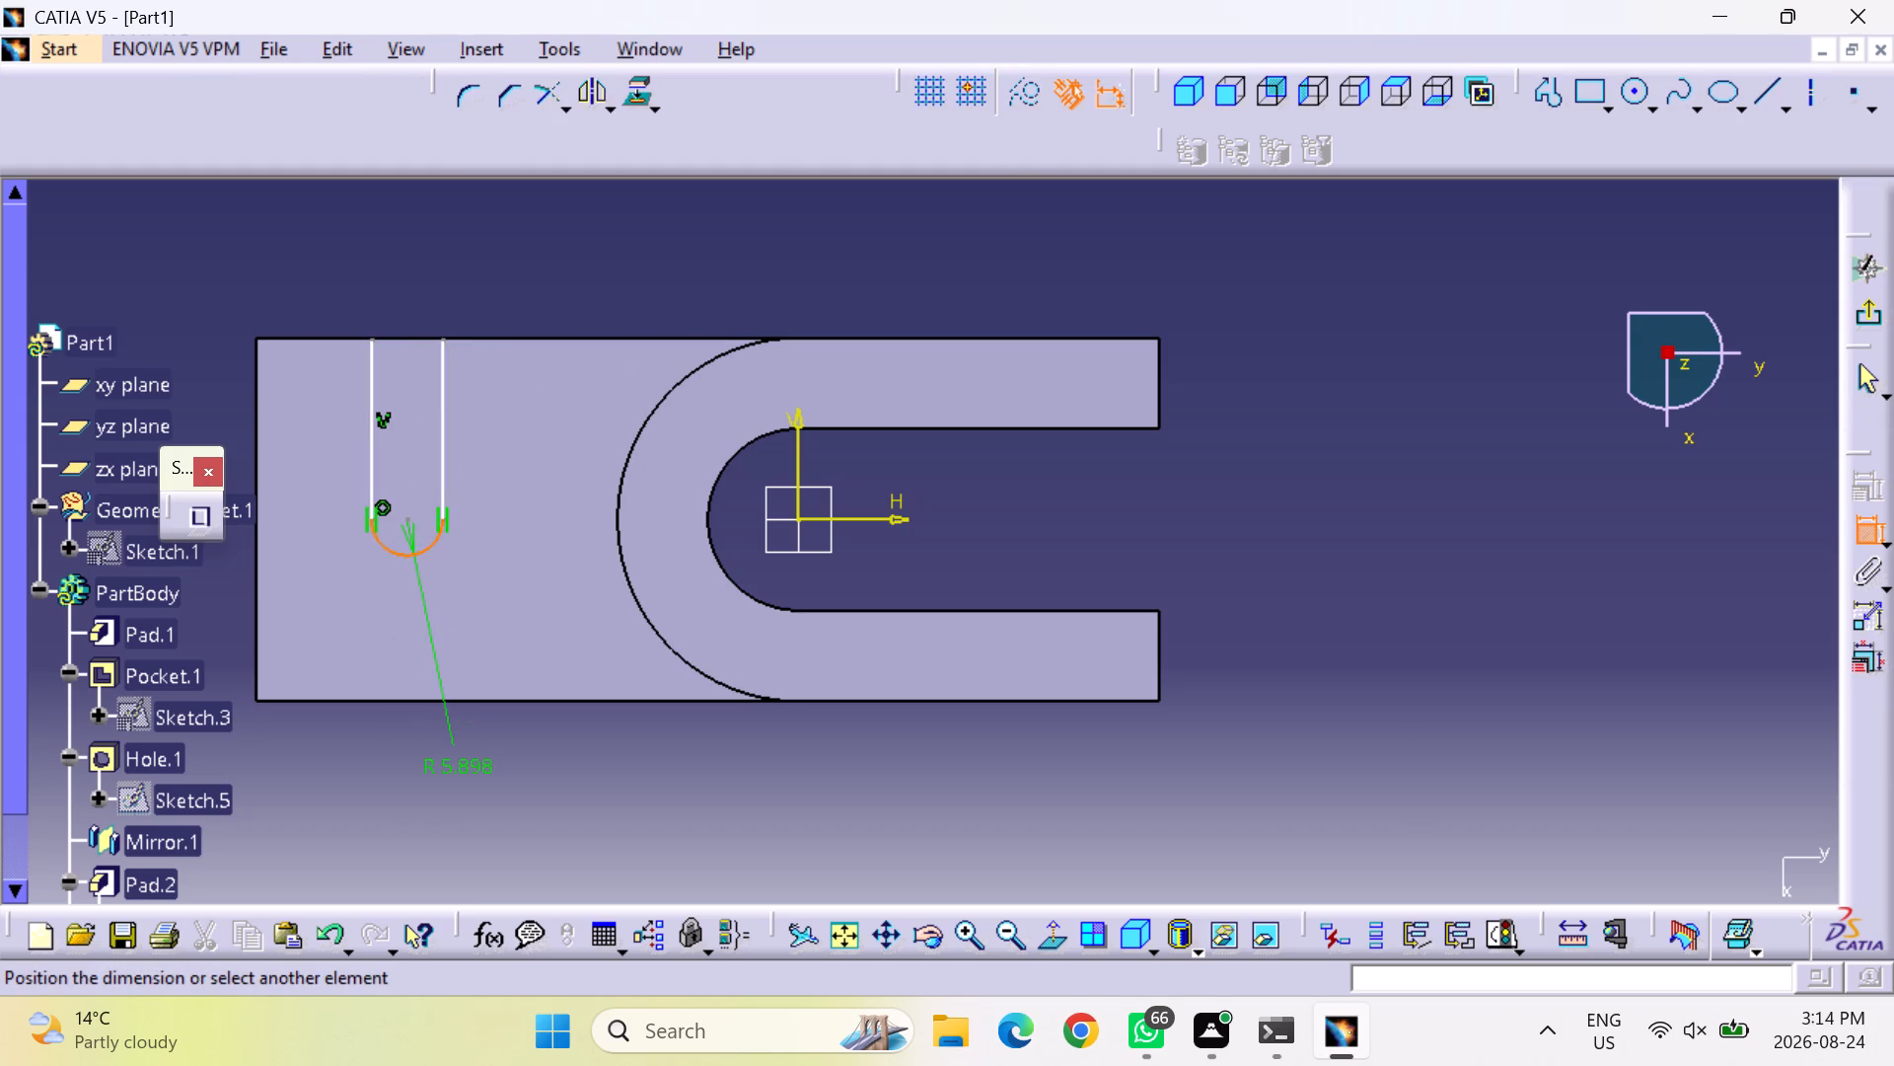
{"action": "left_click", "coordinate": [460, 774]}
{"action": "double_click", "coordinate": [464, 765]}
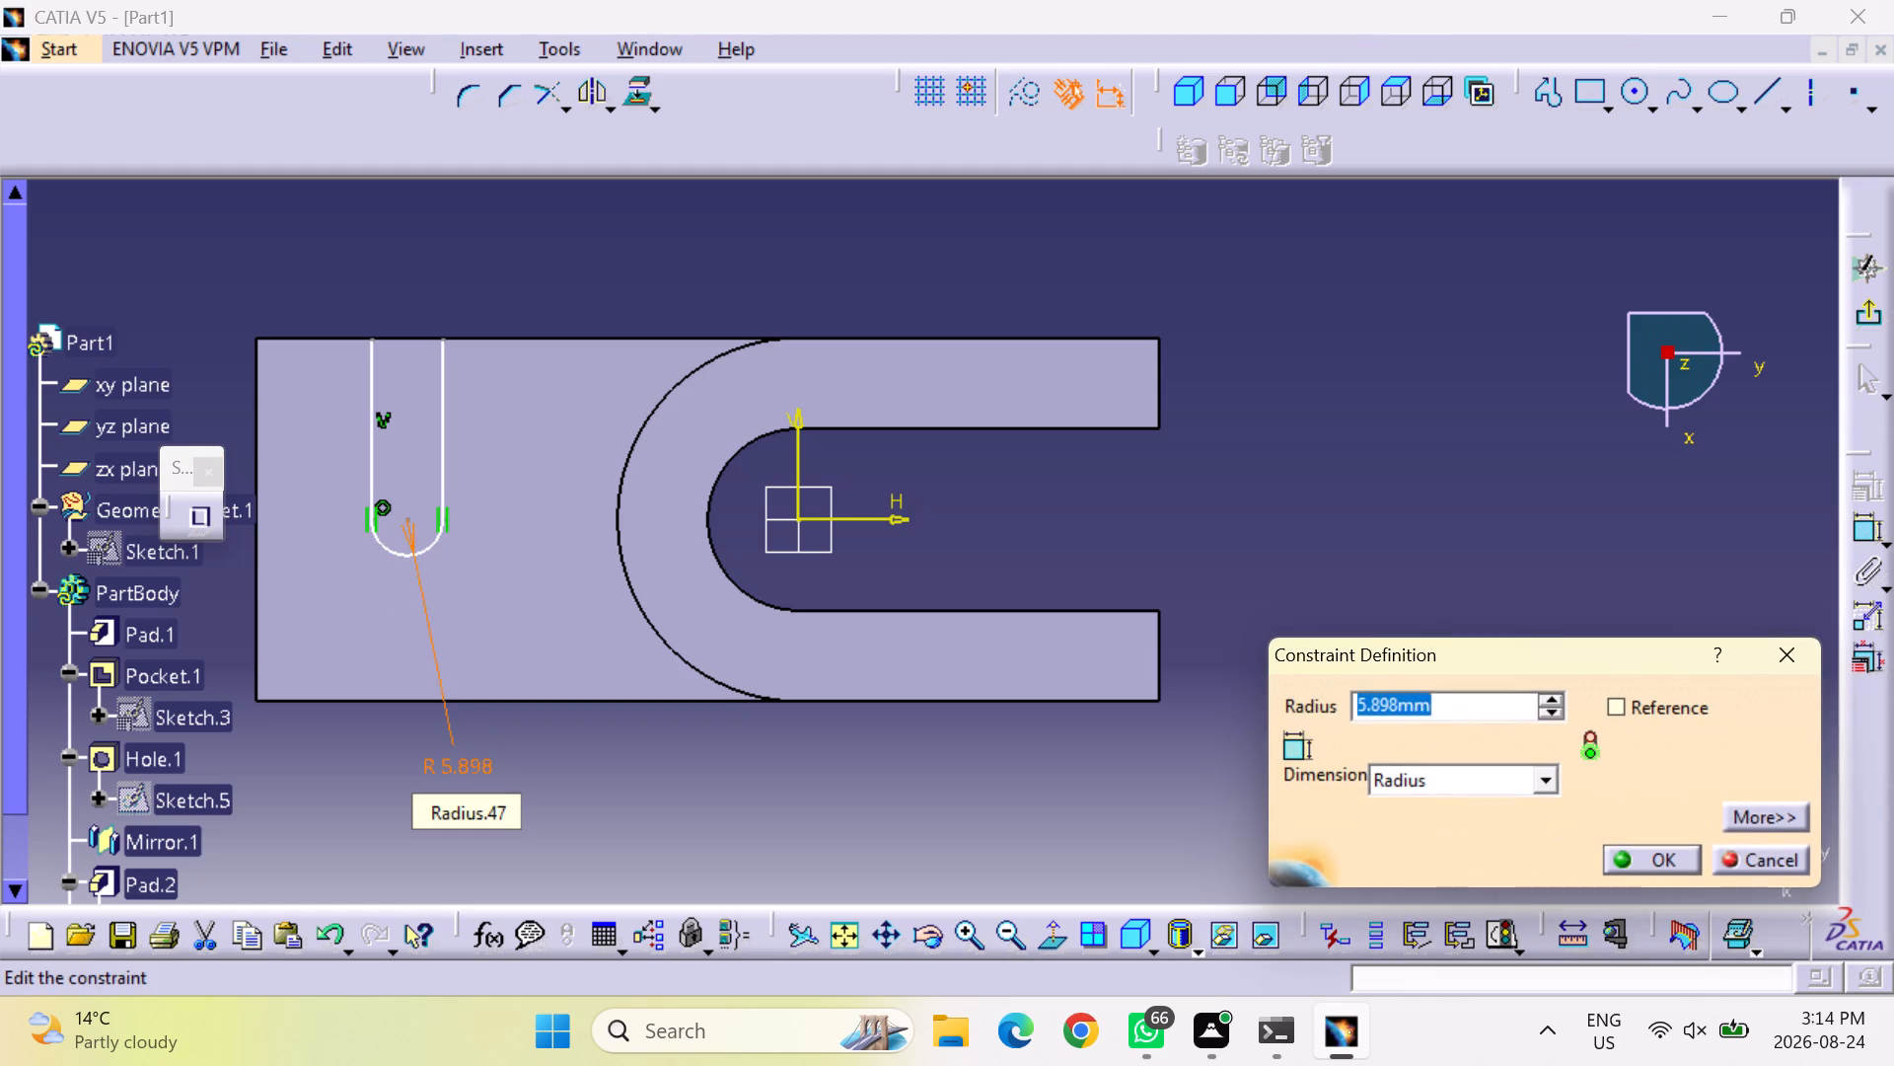
{"action": "key", "text": "9"}
{"action": "key", "text": "Return"}
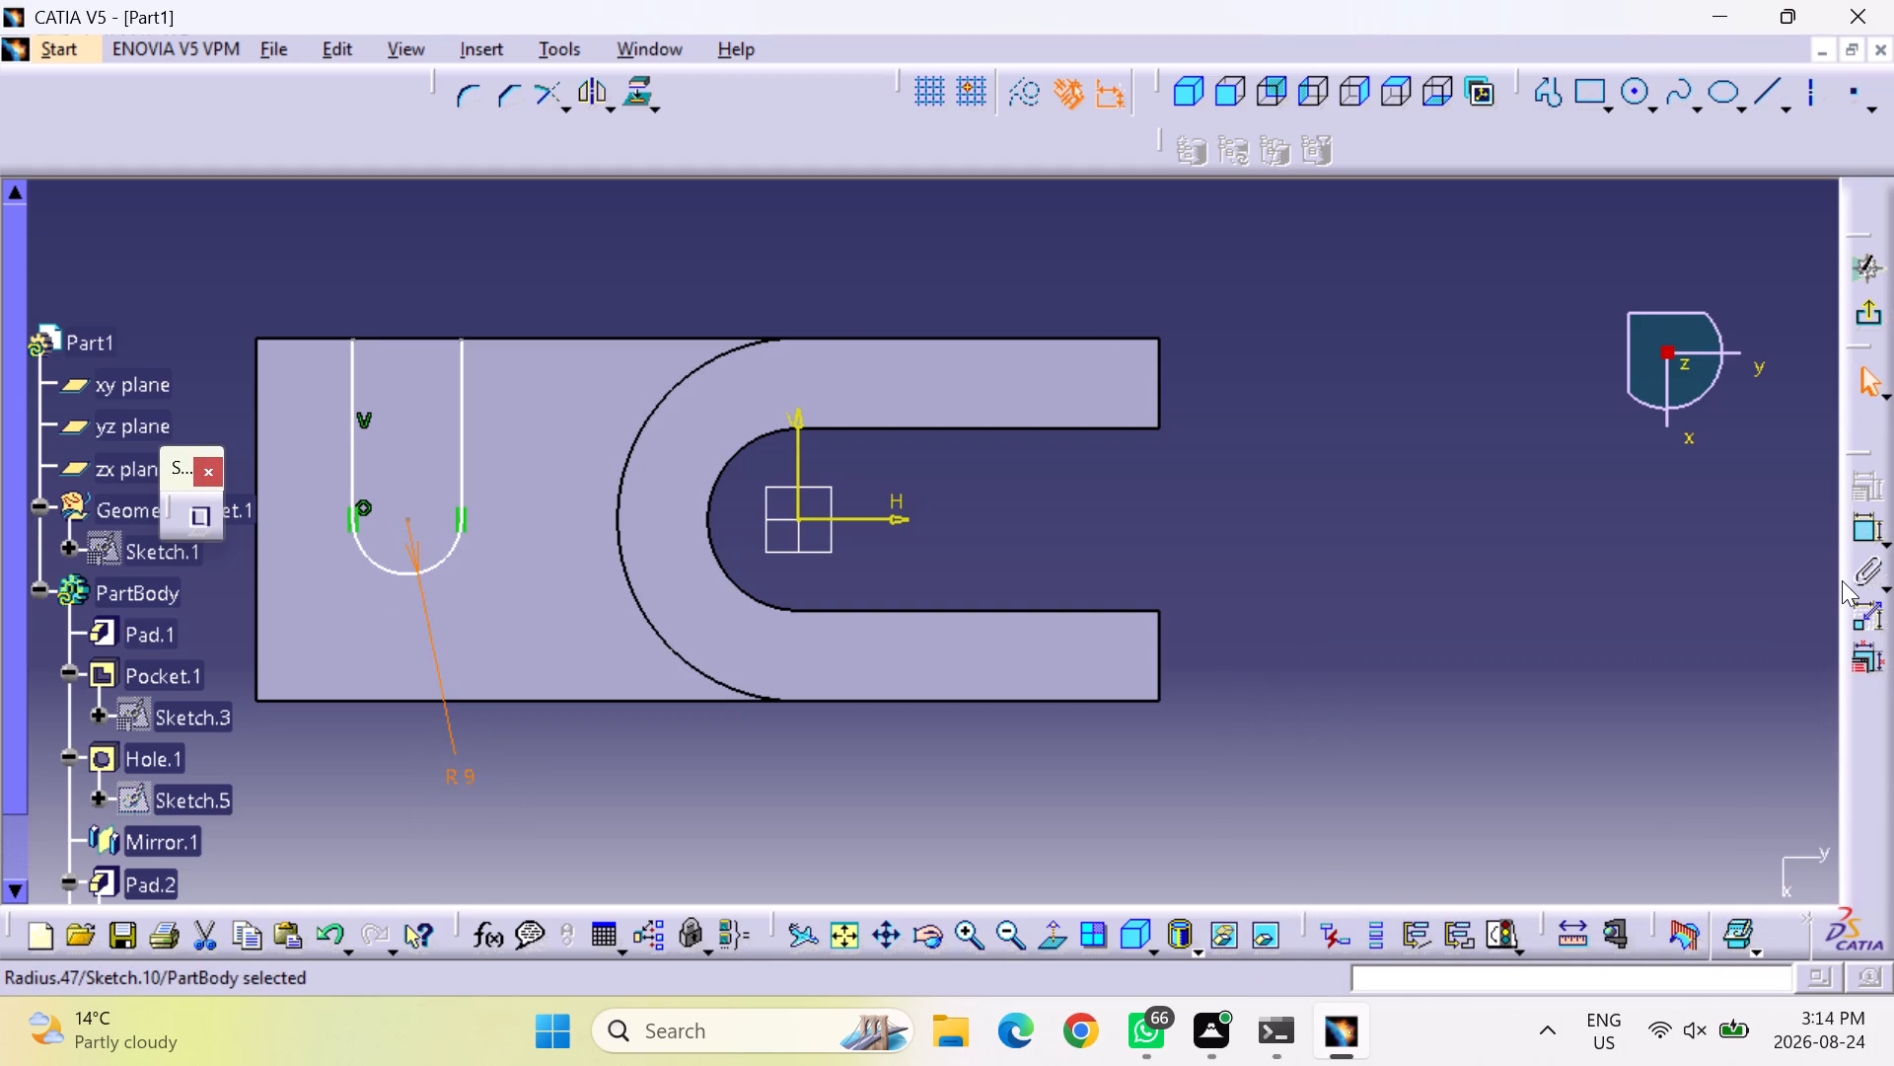
Dimension the slot arc's centre from the plate's outer end edge and set the distance to 30 mm.
{"action": "left_click", "coordinate": [1862, 533]}
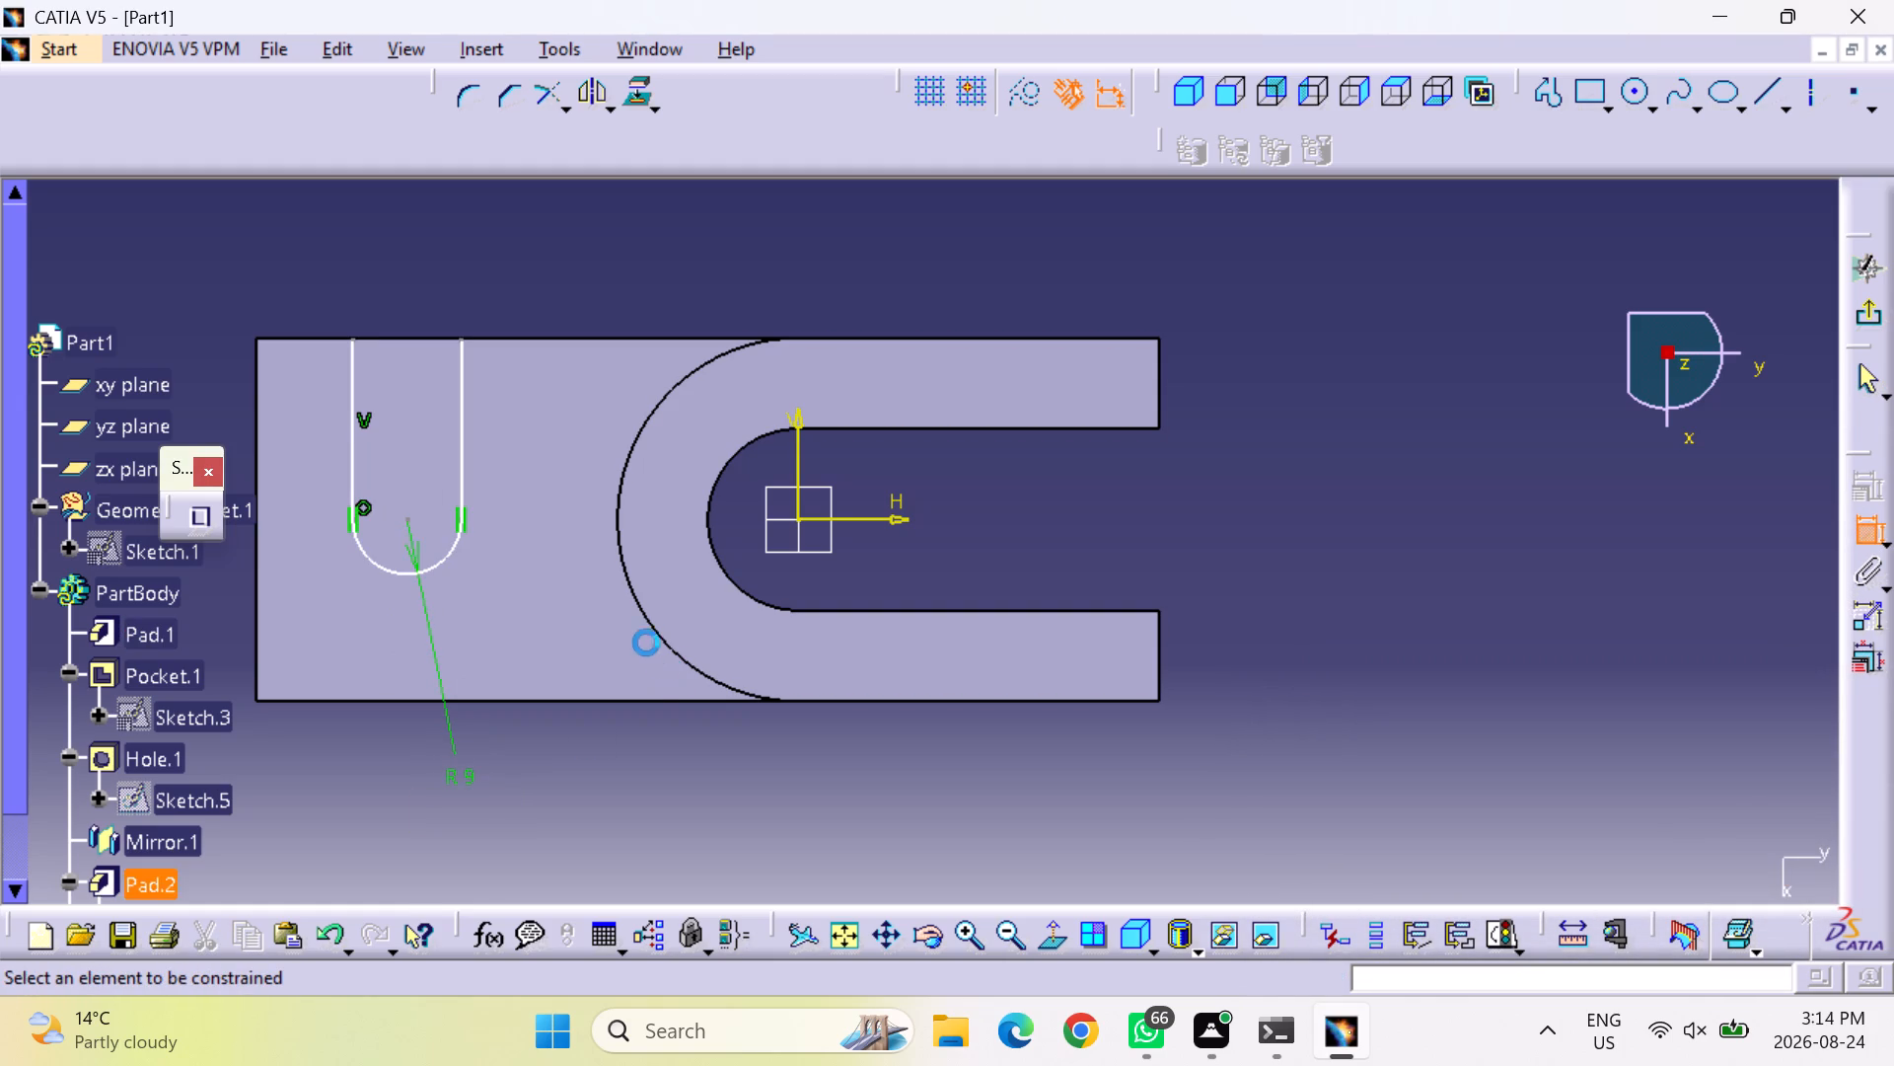
{"action": "left_click", "coordinate": [410, 522]}
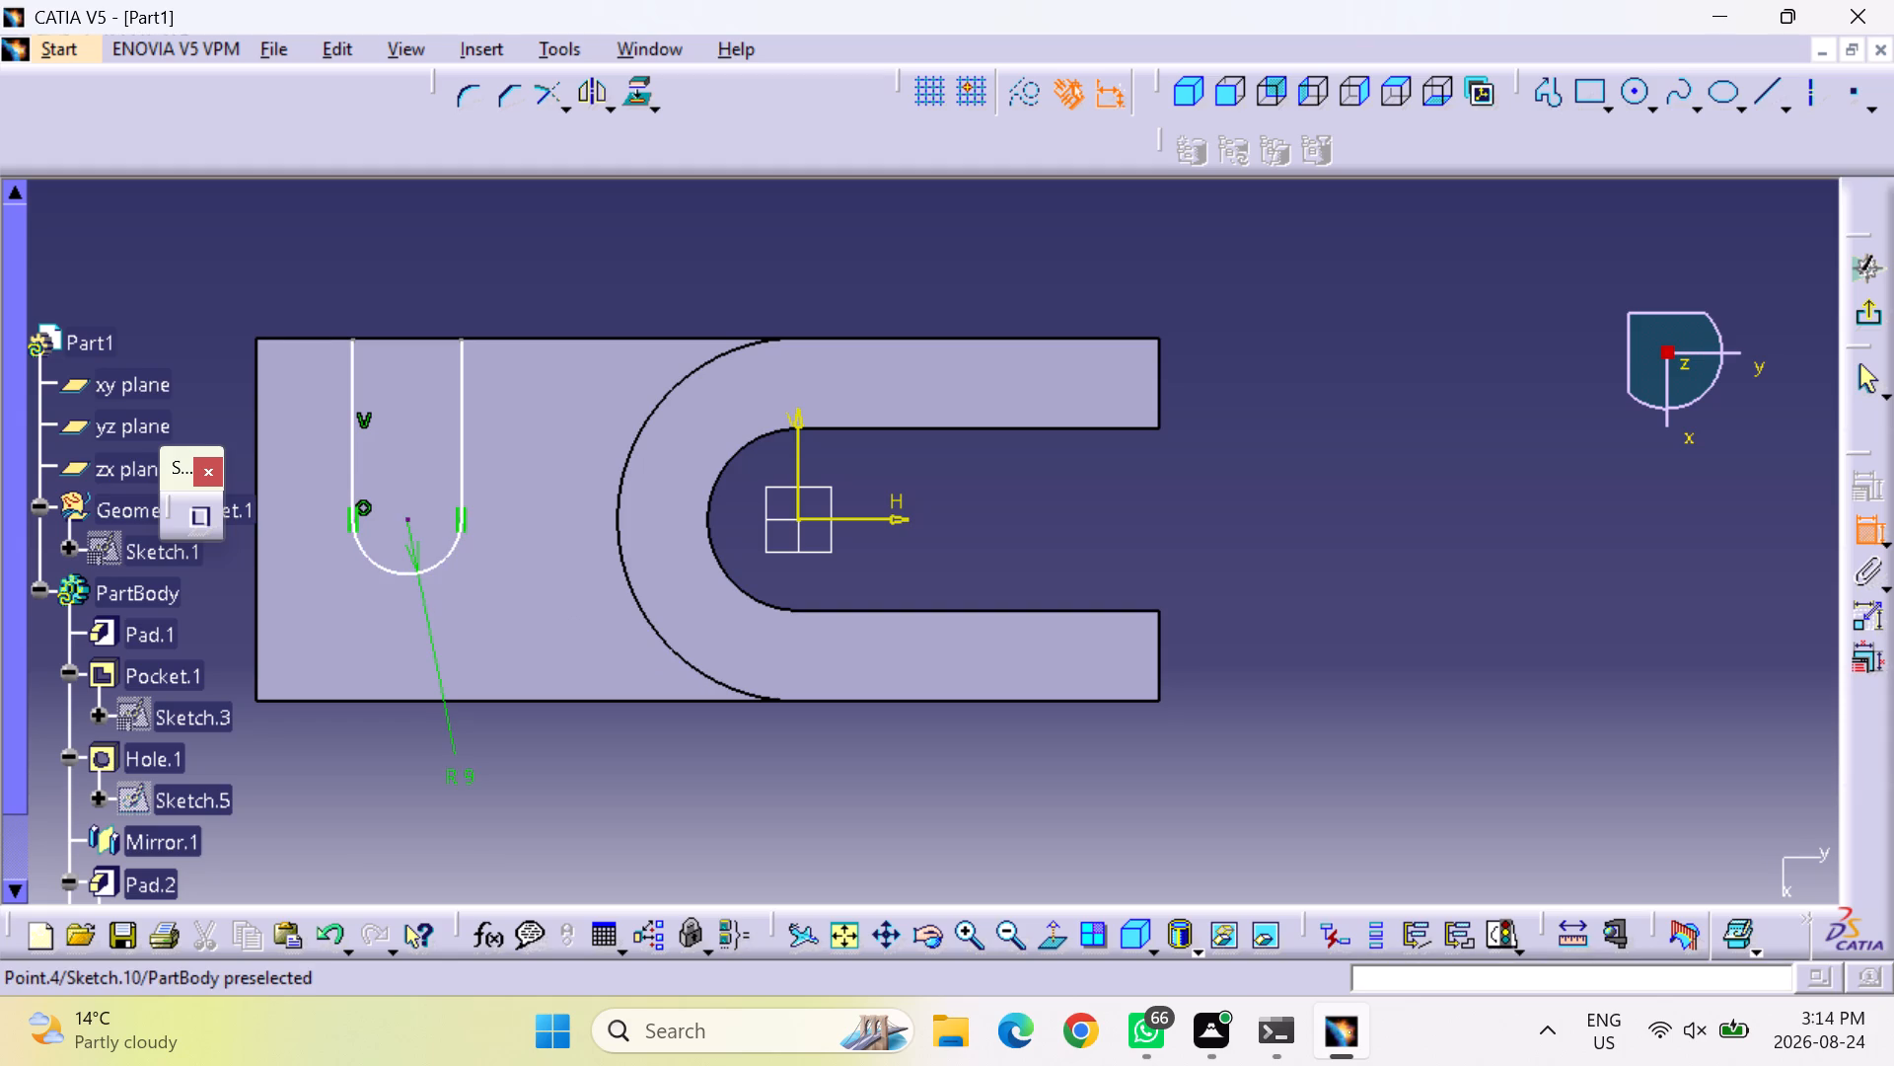
{"action": "left_click", "coordinate": [263, 463]}
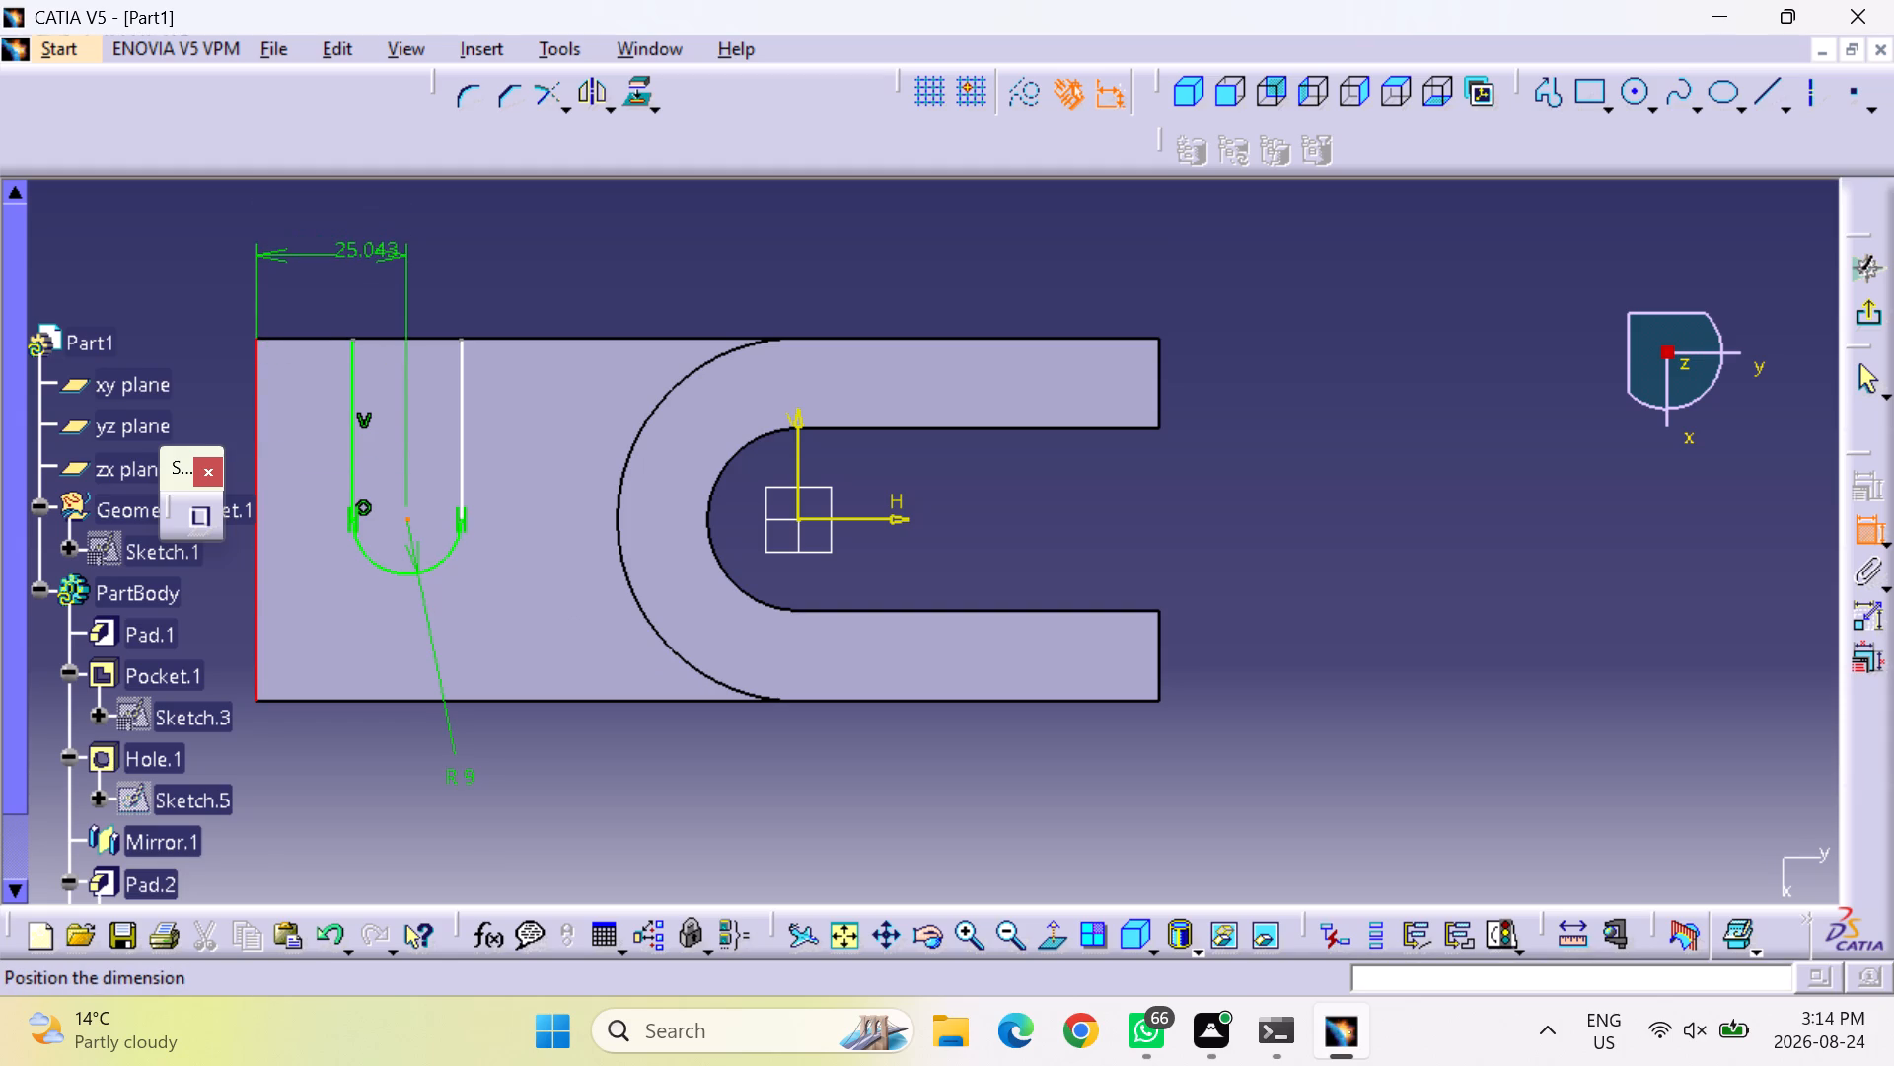
{"action": "left_click", "coordinate": [346, 261]}
{"action": "double_click", "coordinate": [342, 254]}
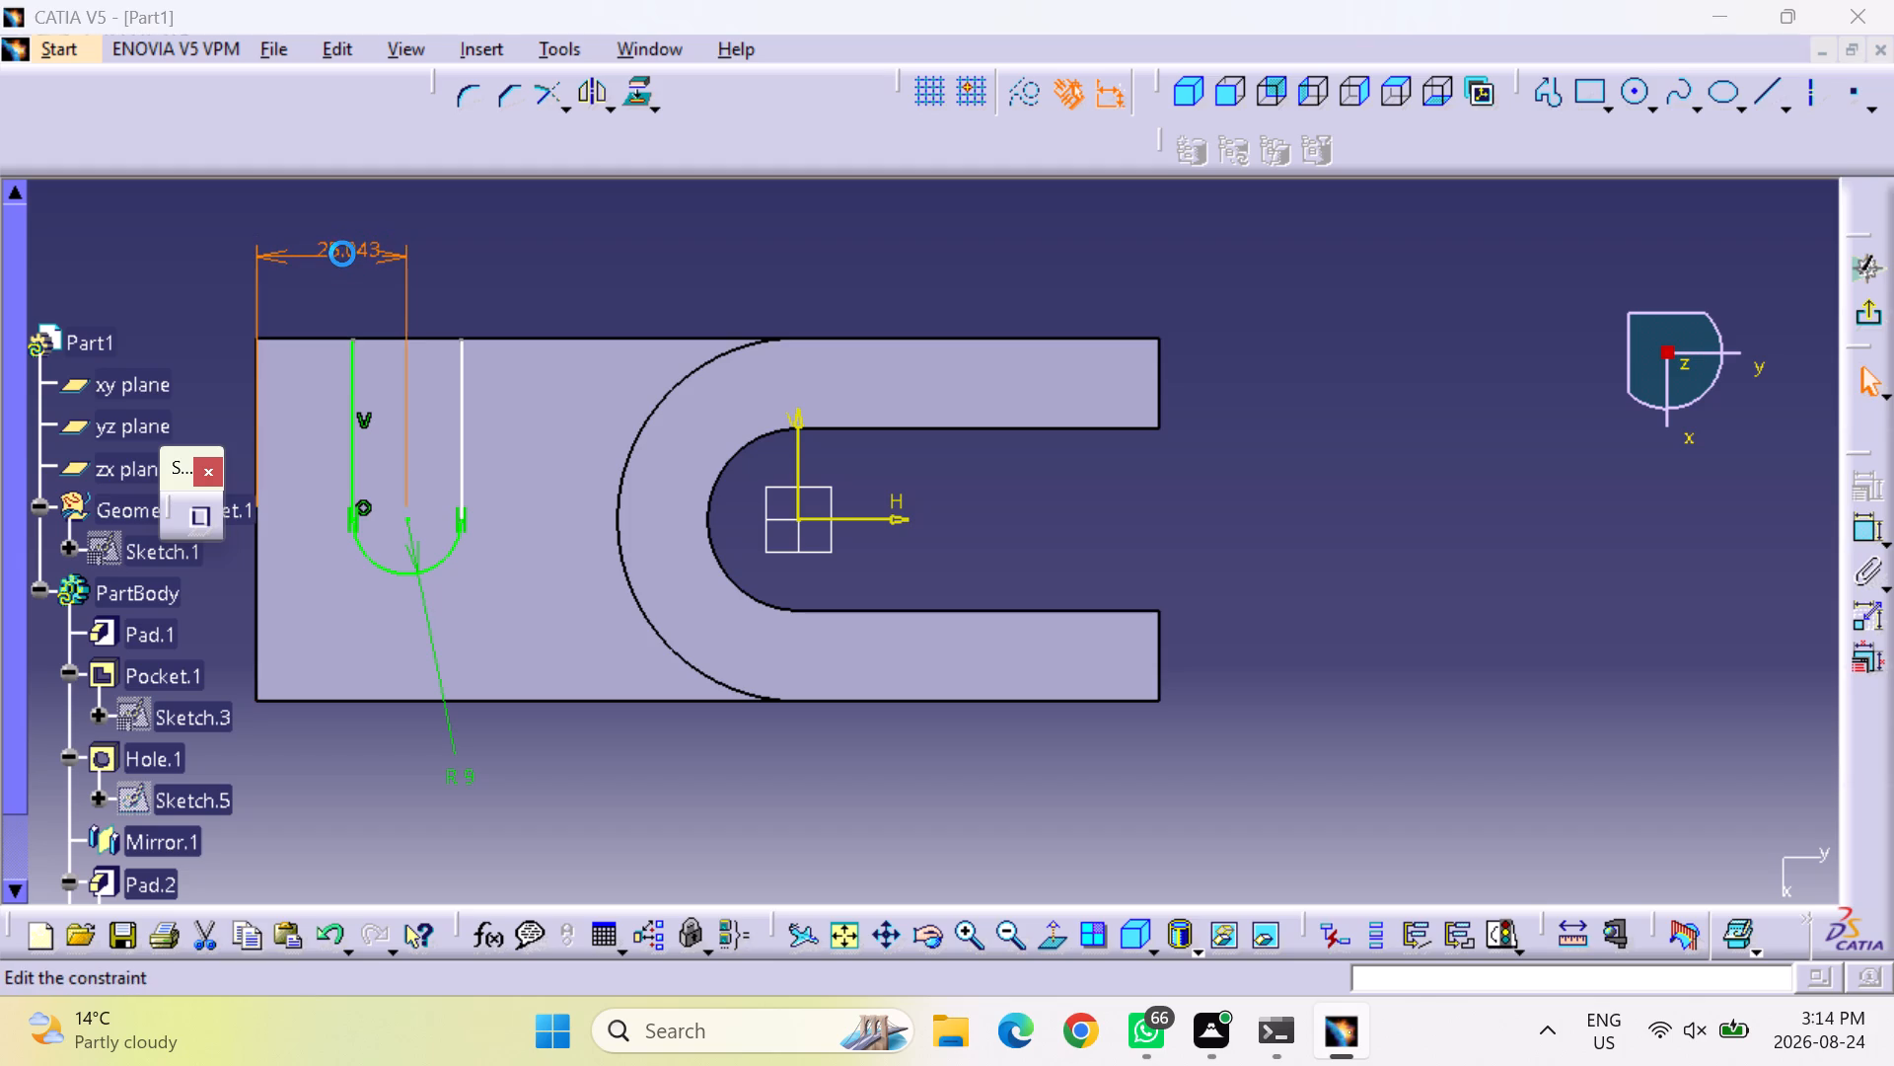
{"action": "type", "text": "30"}
{"action": "key", "text": "Return"}
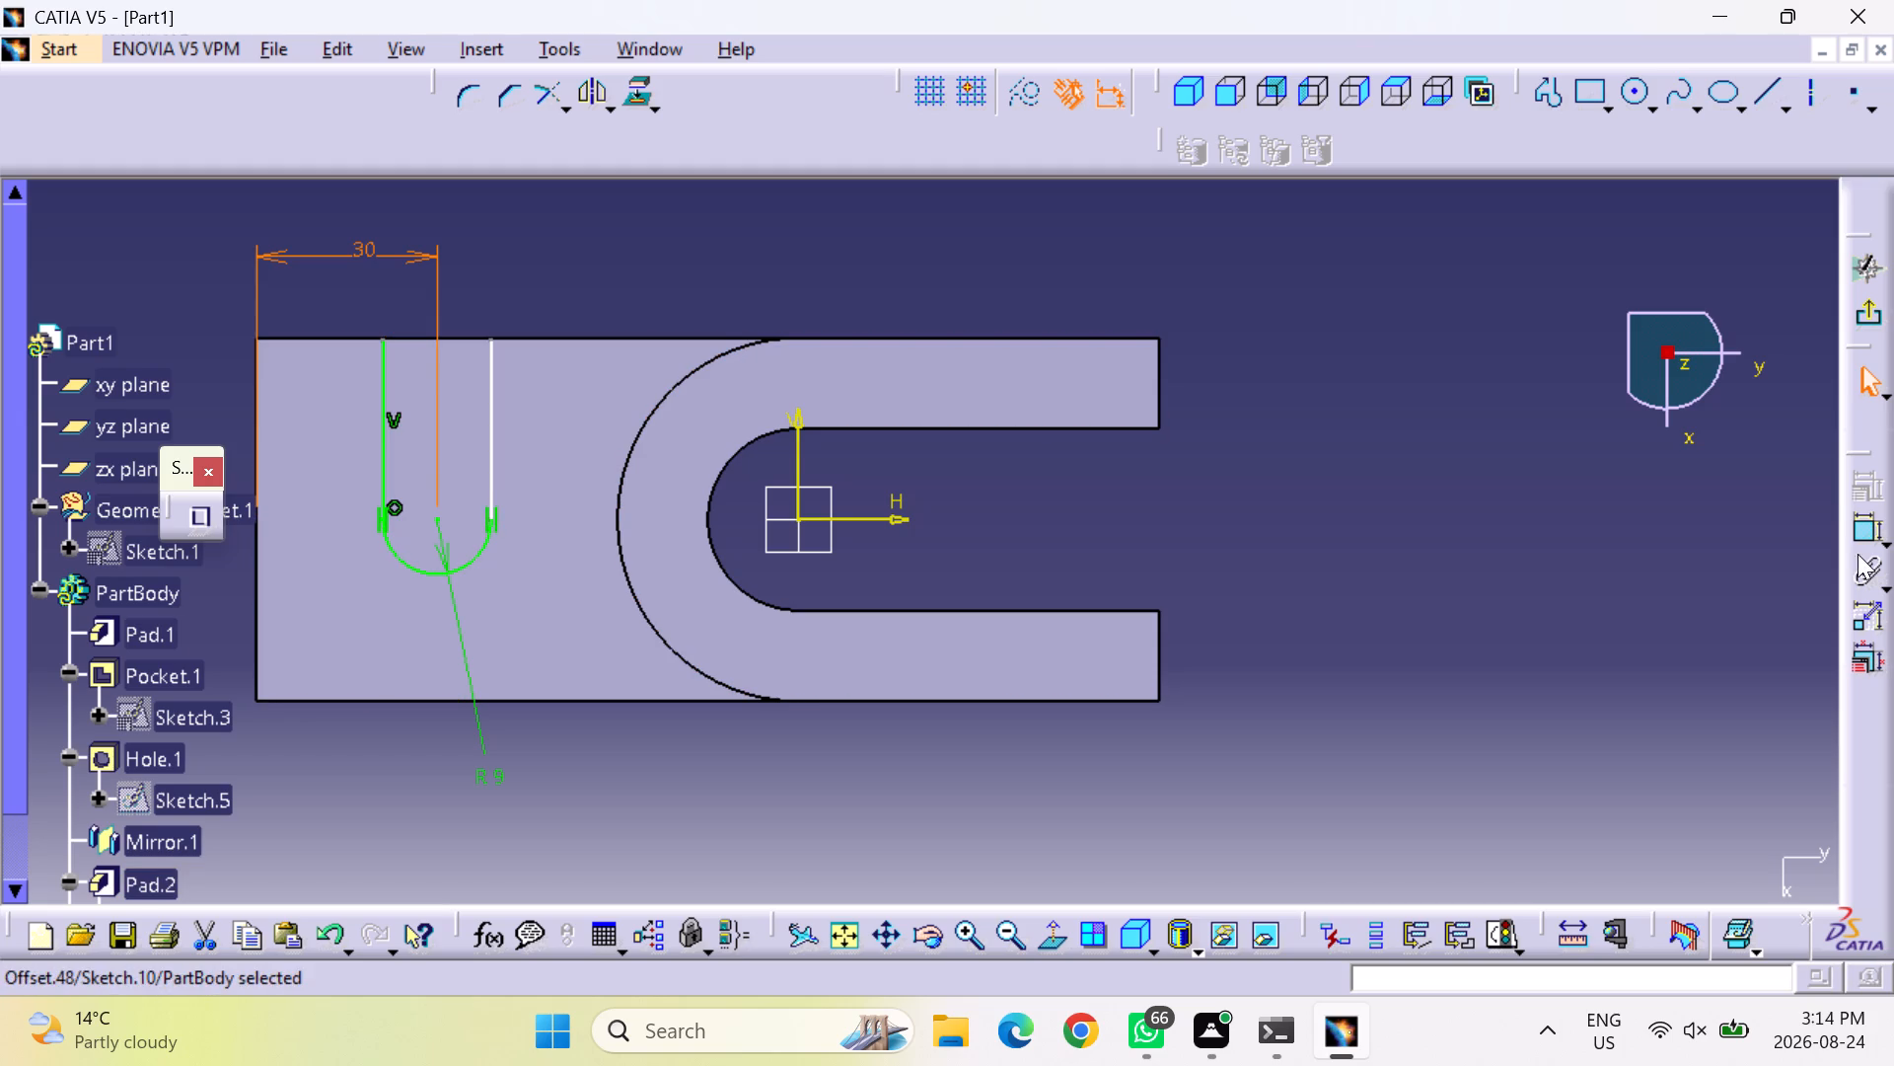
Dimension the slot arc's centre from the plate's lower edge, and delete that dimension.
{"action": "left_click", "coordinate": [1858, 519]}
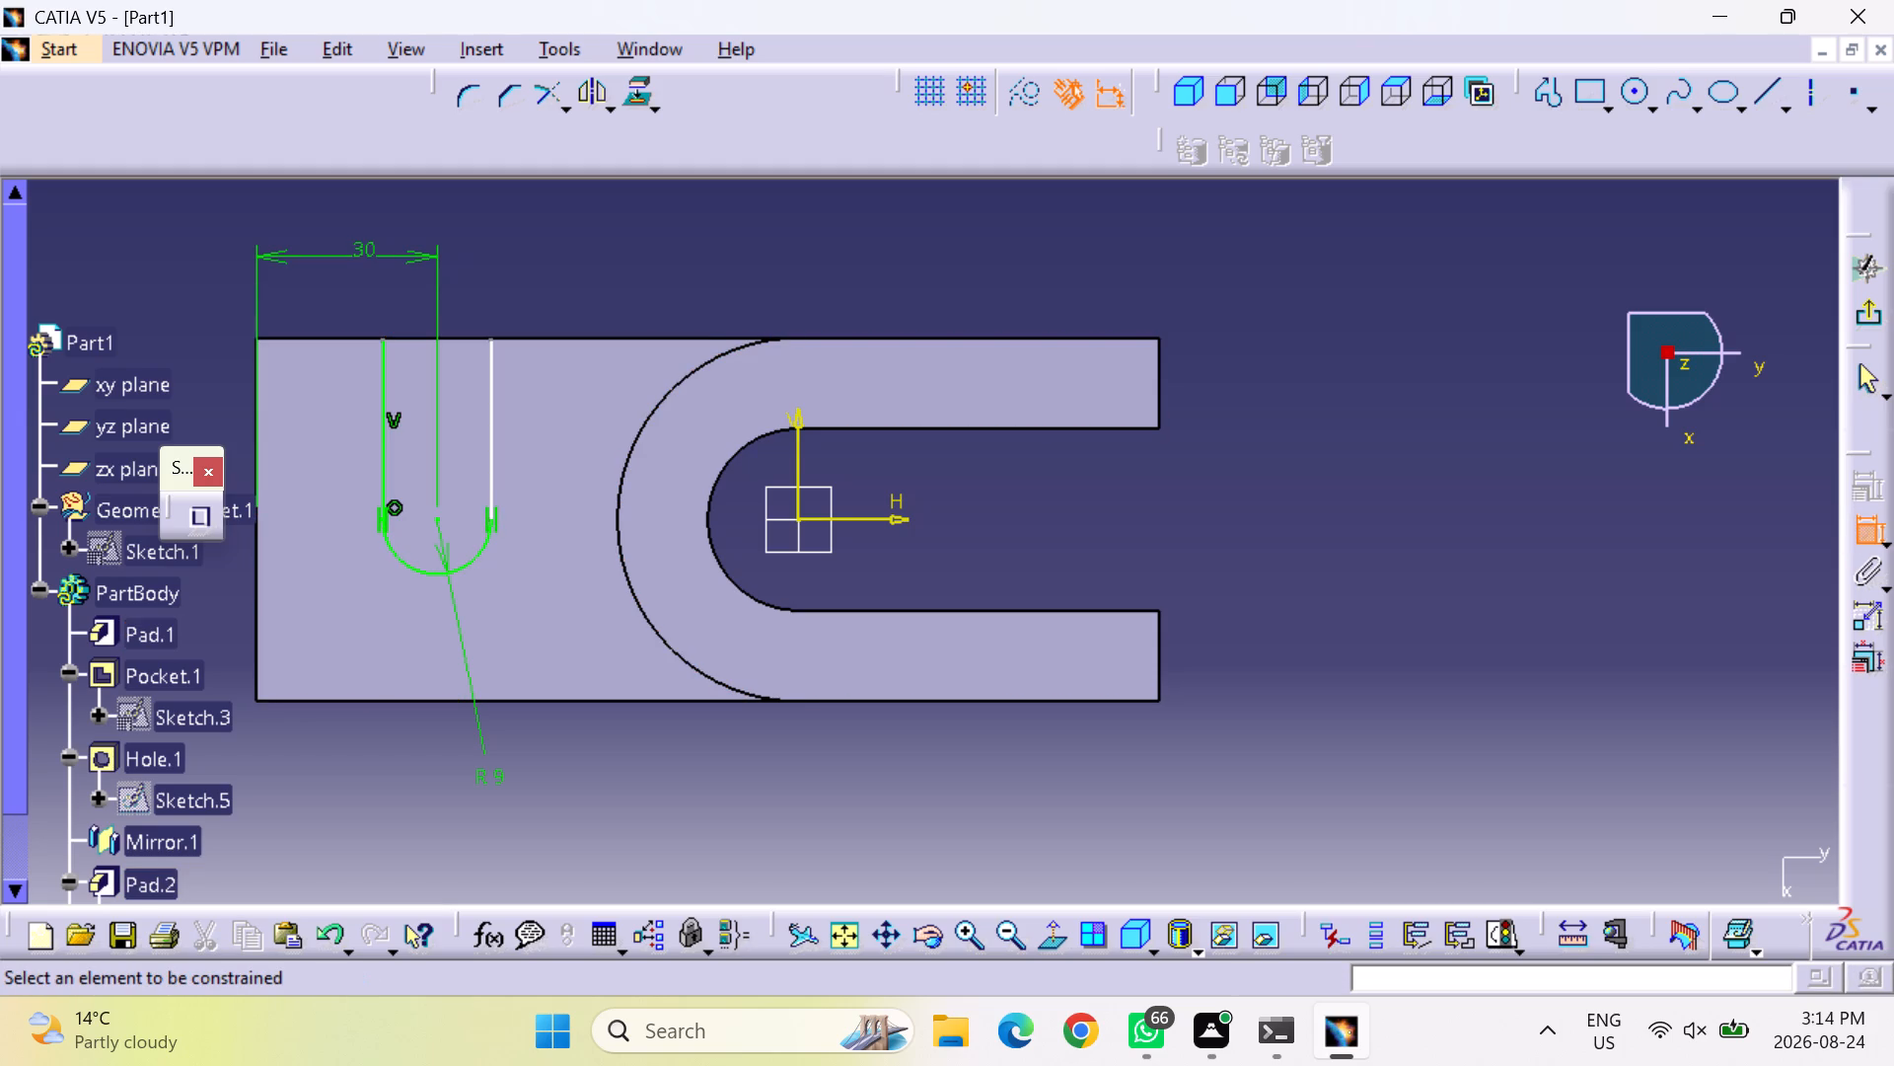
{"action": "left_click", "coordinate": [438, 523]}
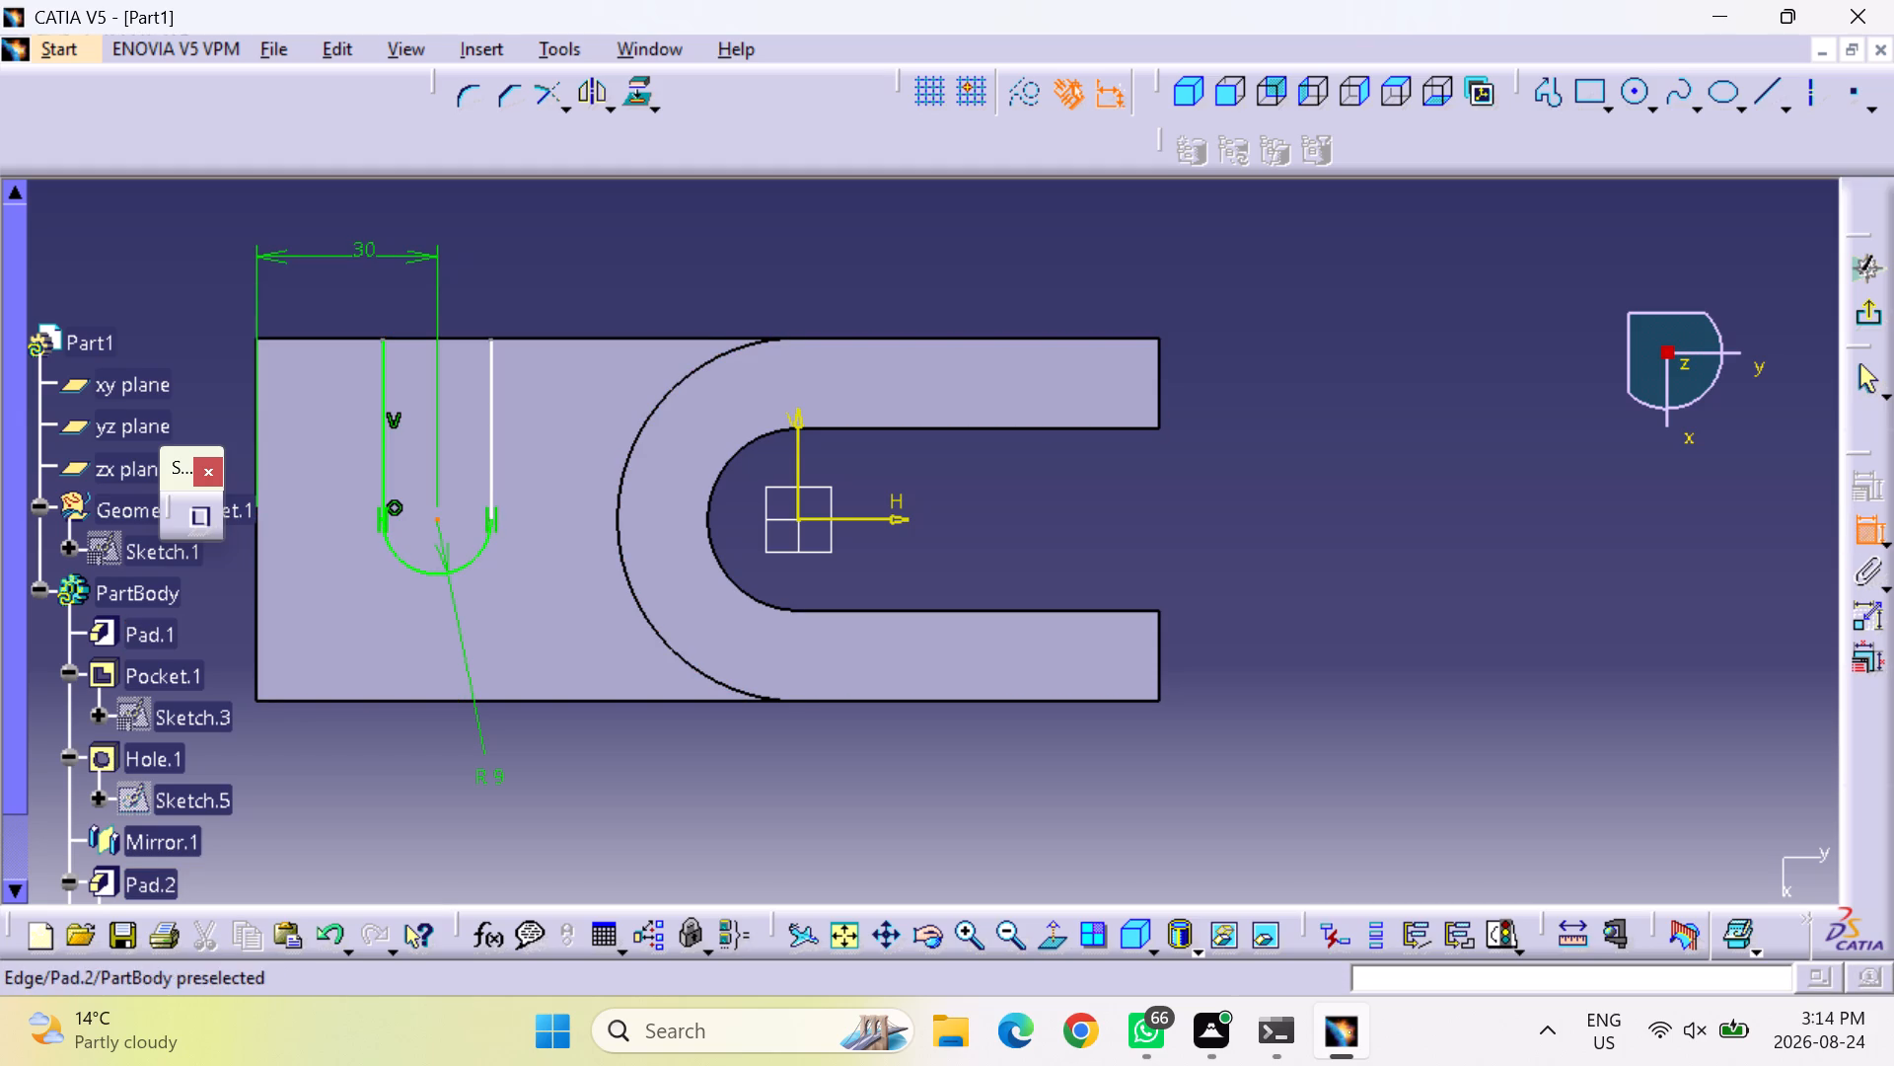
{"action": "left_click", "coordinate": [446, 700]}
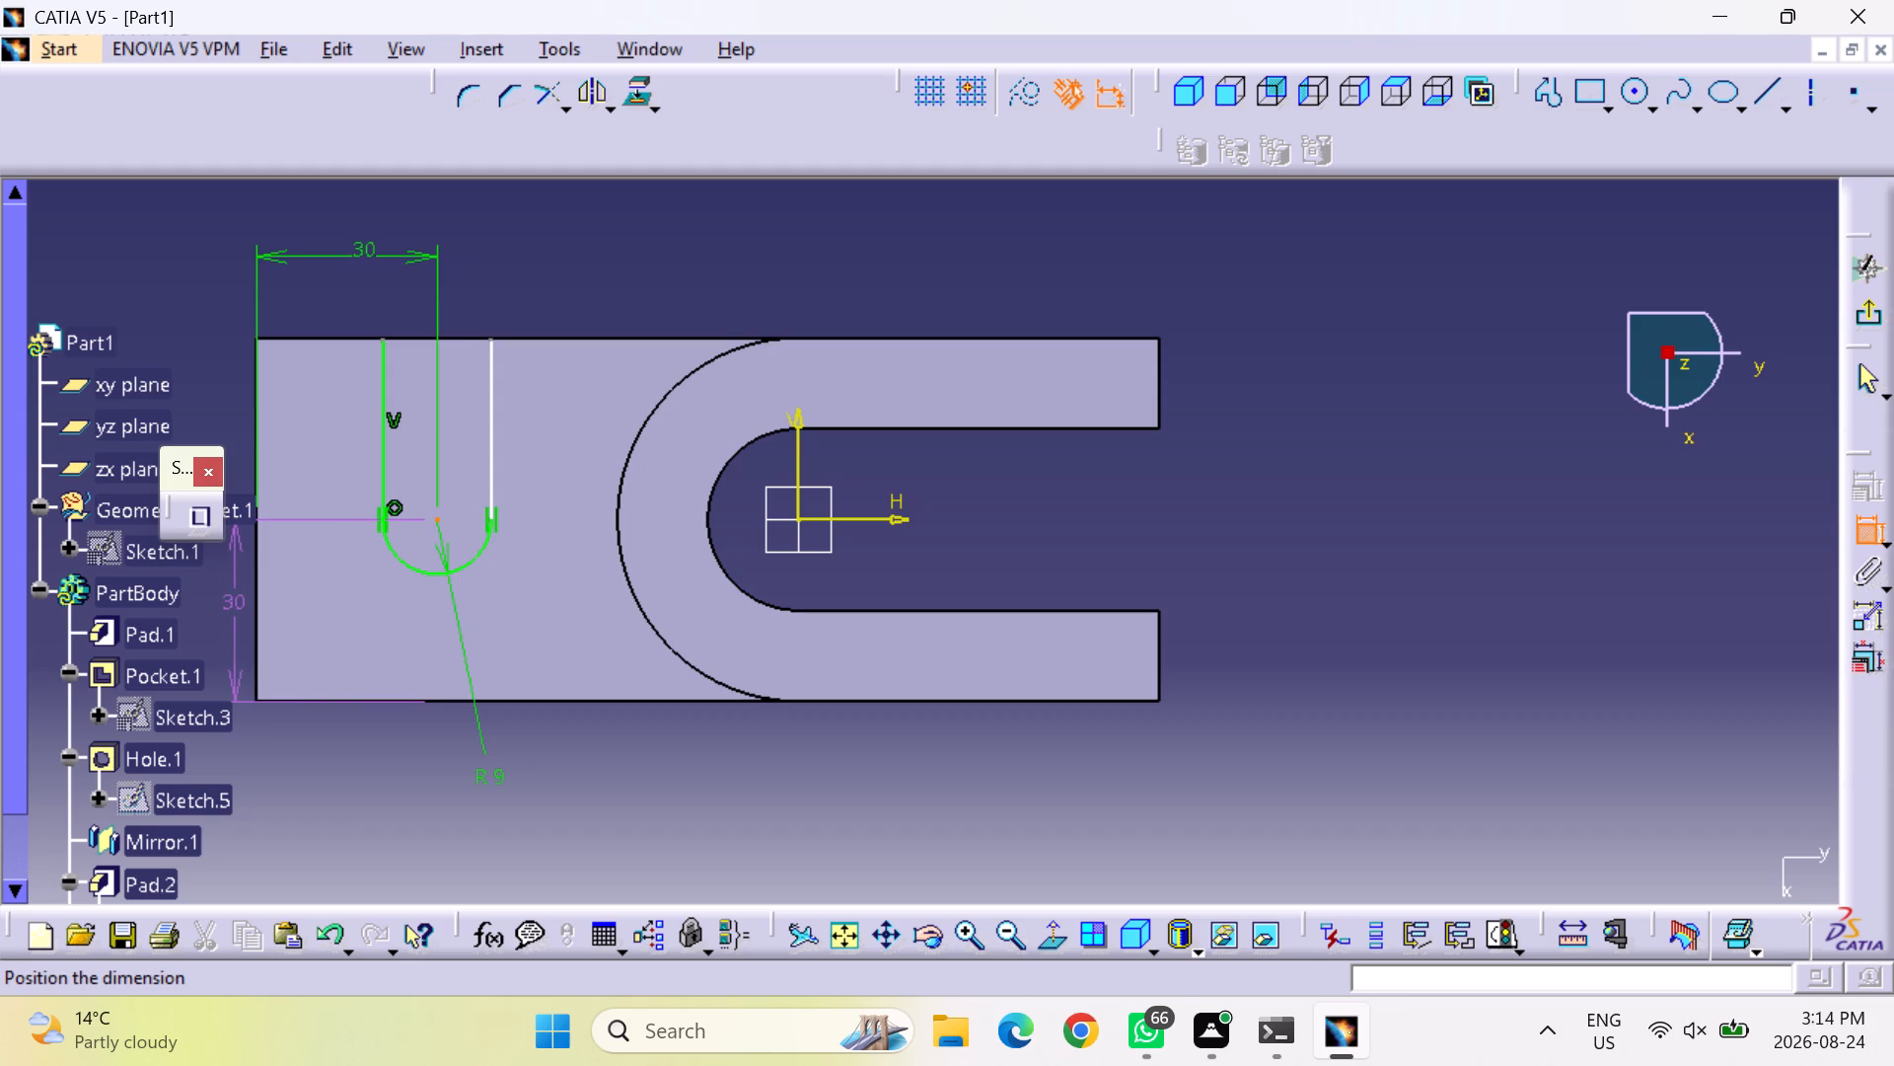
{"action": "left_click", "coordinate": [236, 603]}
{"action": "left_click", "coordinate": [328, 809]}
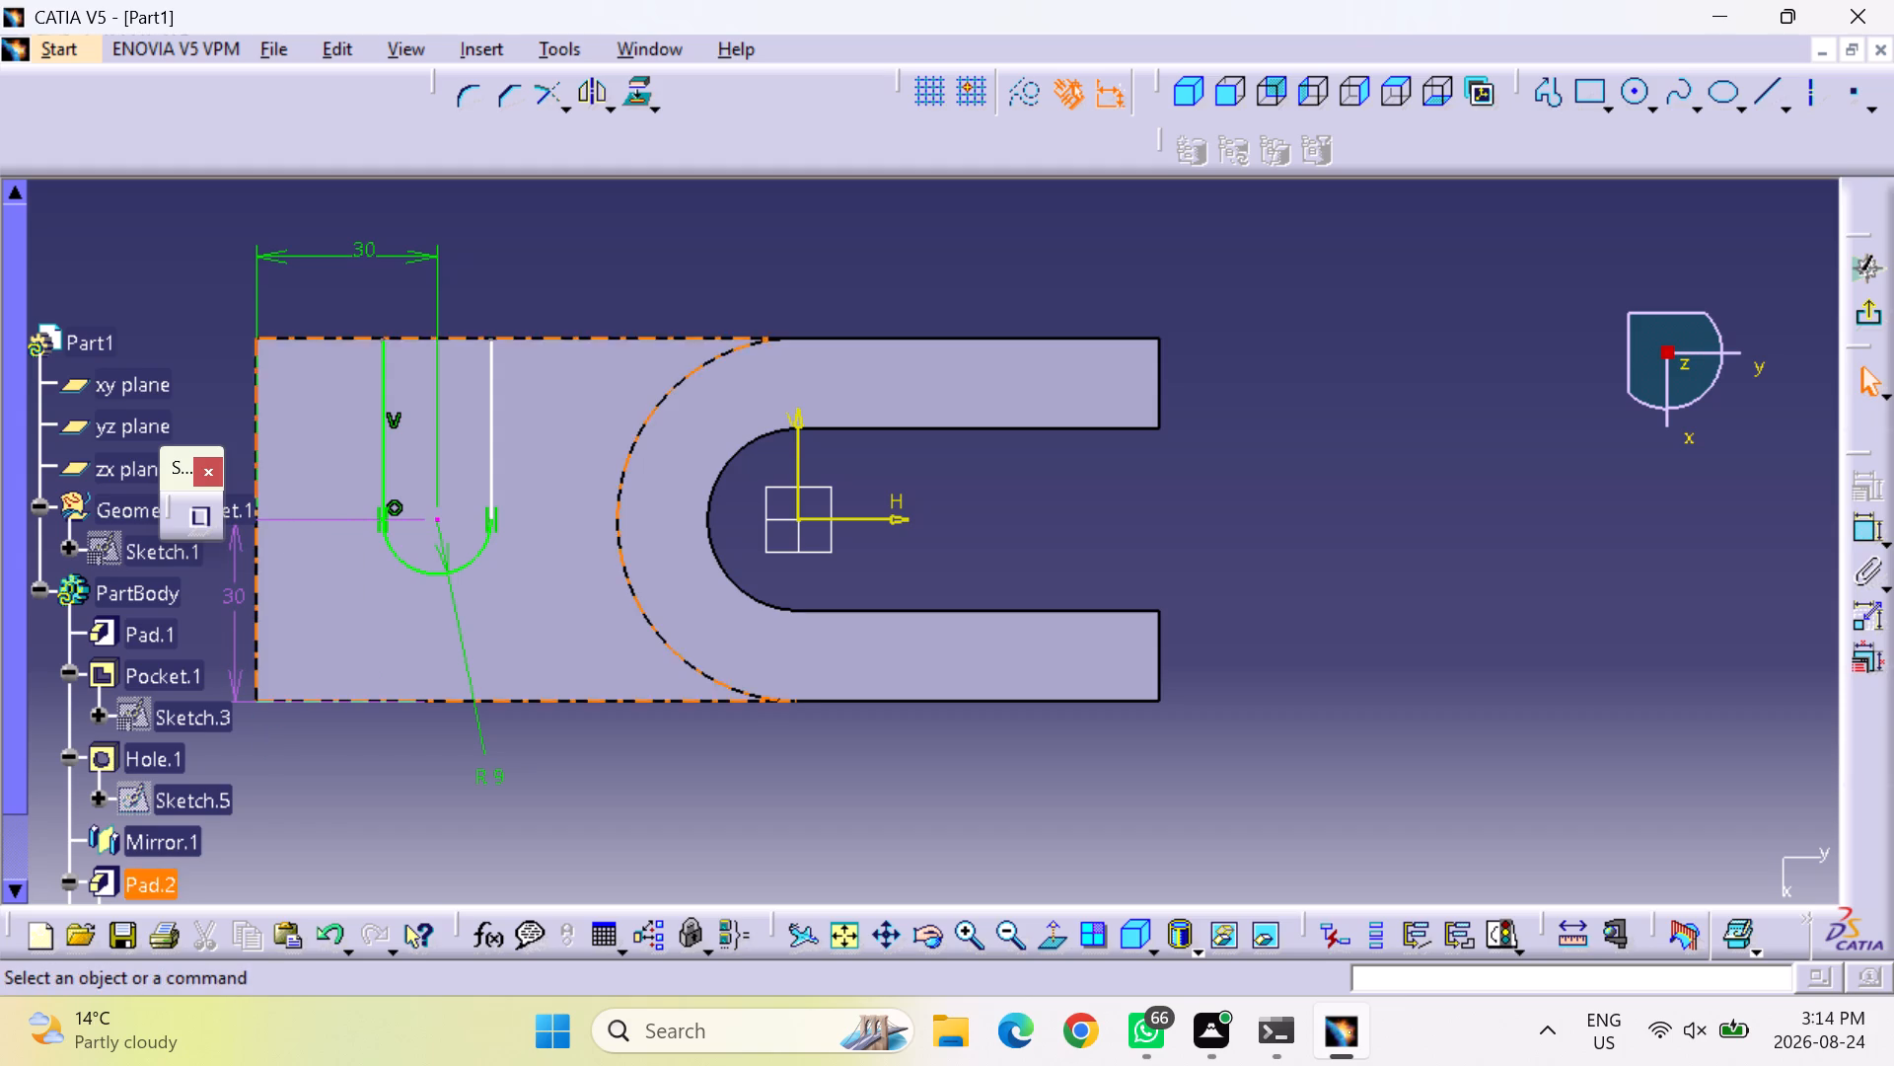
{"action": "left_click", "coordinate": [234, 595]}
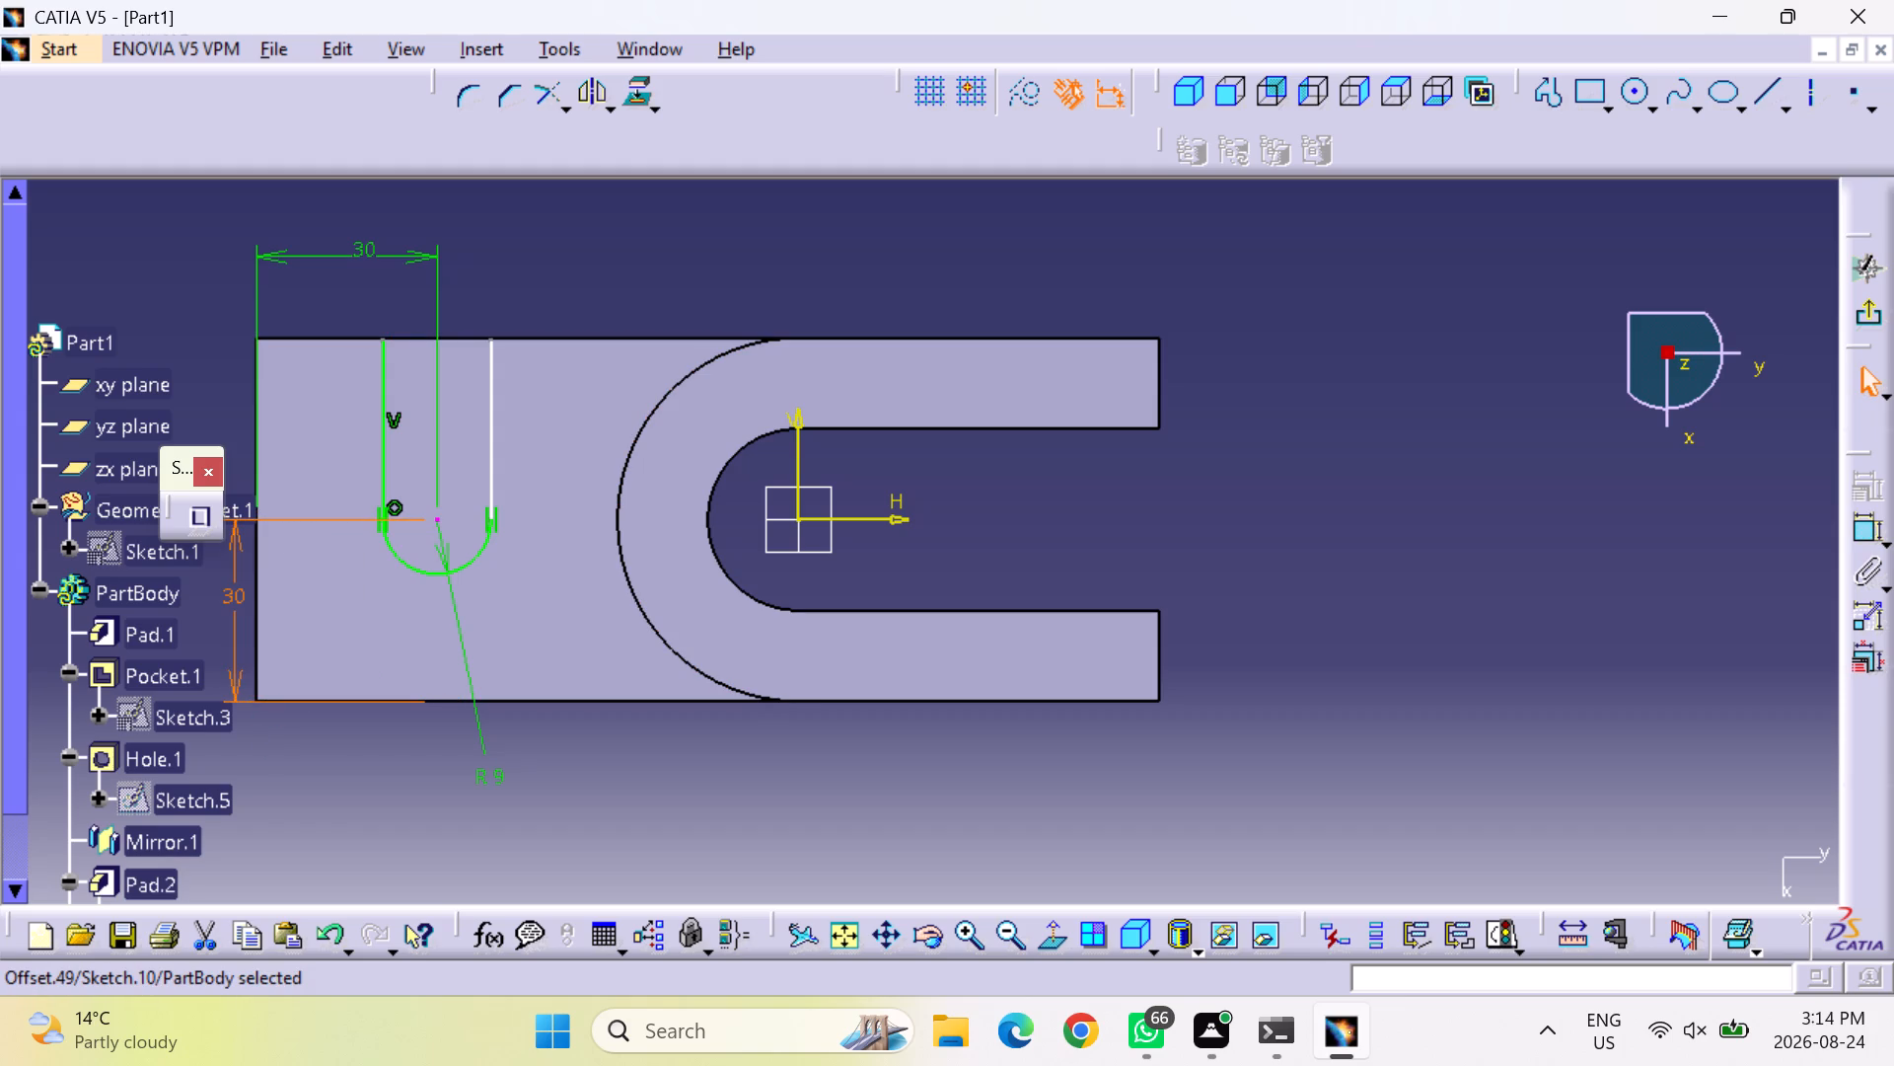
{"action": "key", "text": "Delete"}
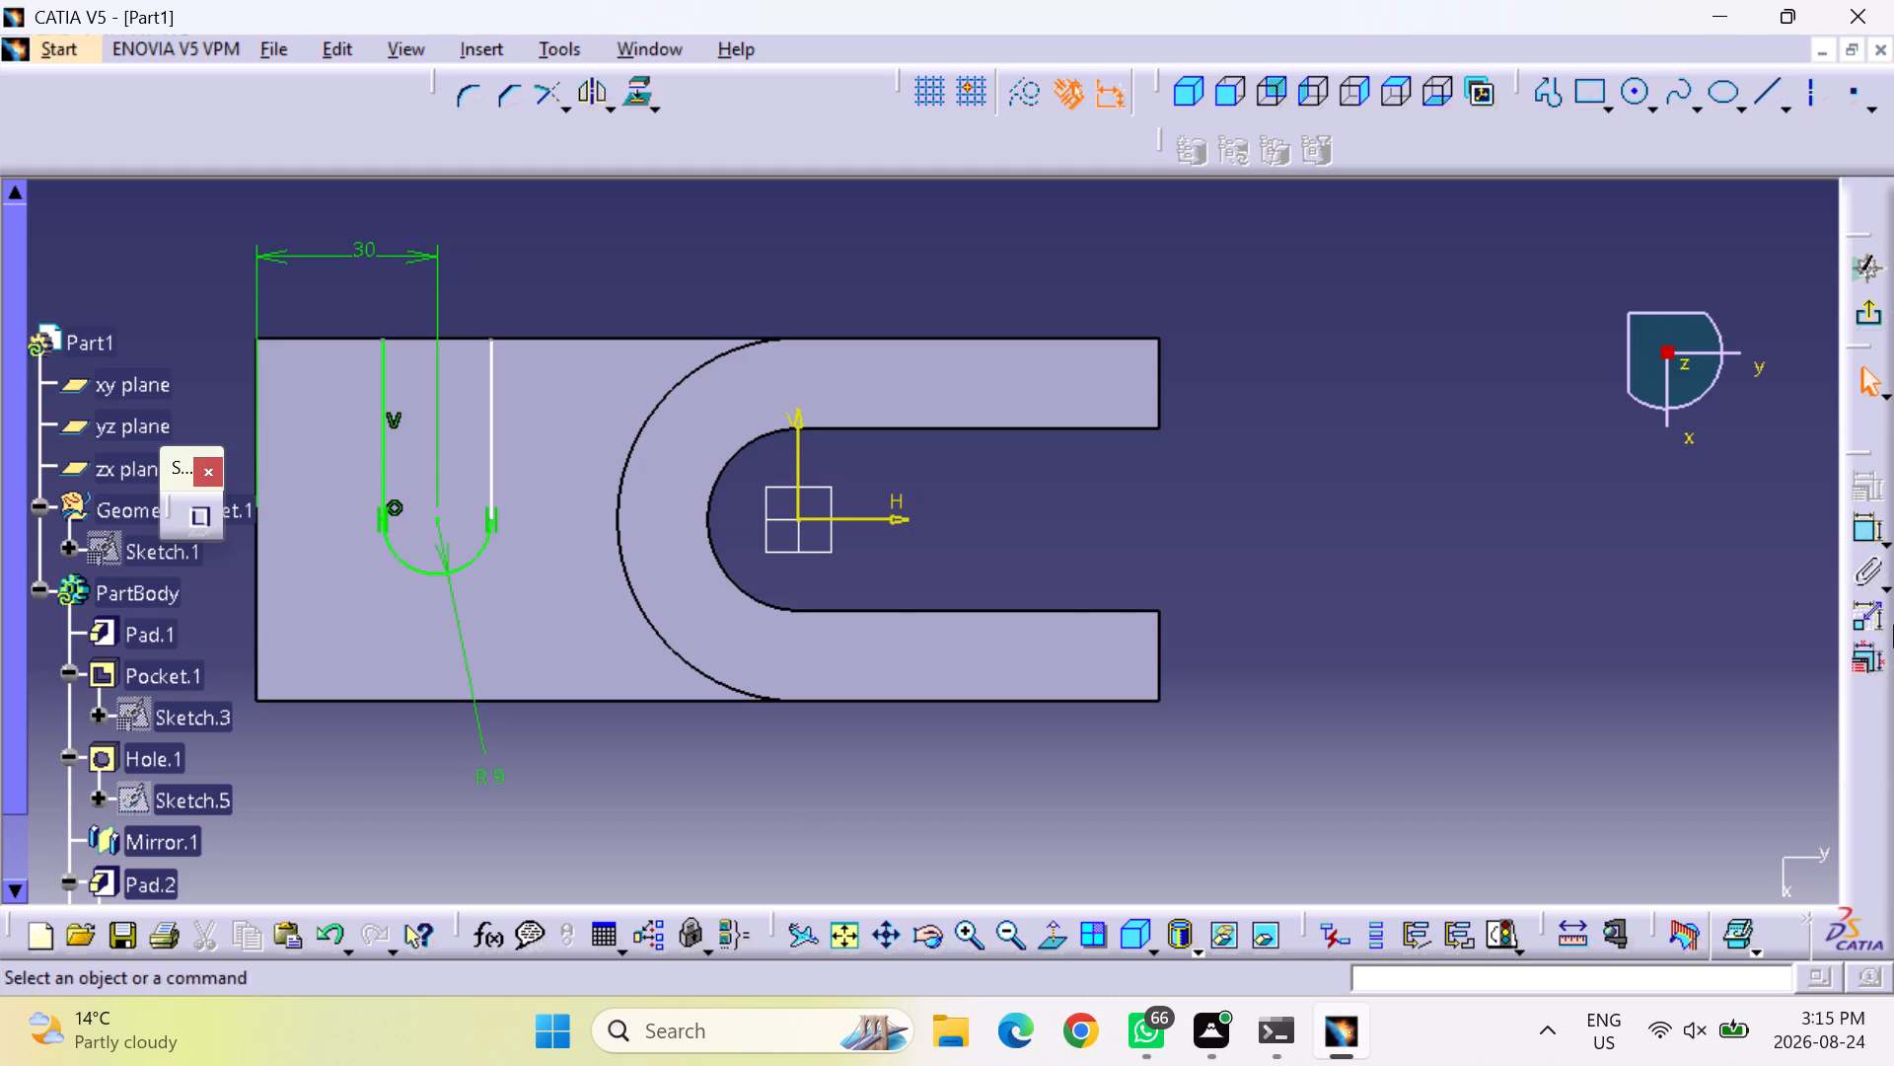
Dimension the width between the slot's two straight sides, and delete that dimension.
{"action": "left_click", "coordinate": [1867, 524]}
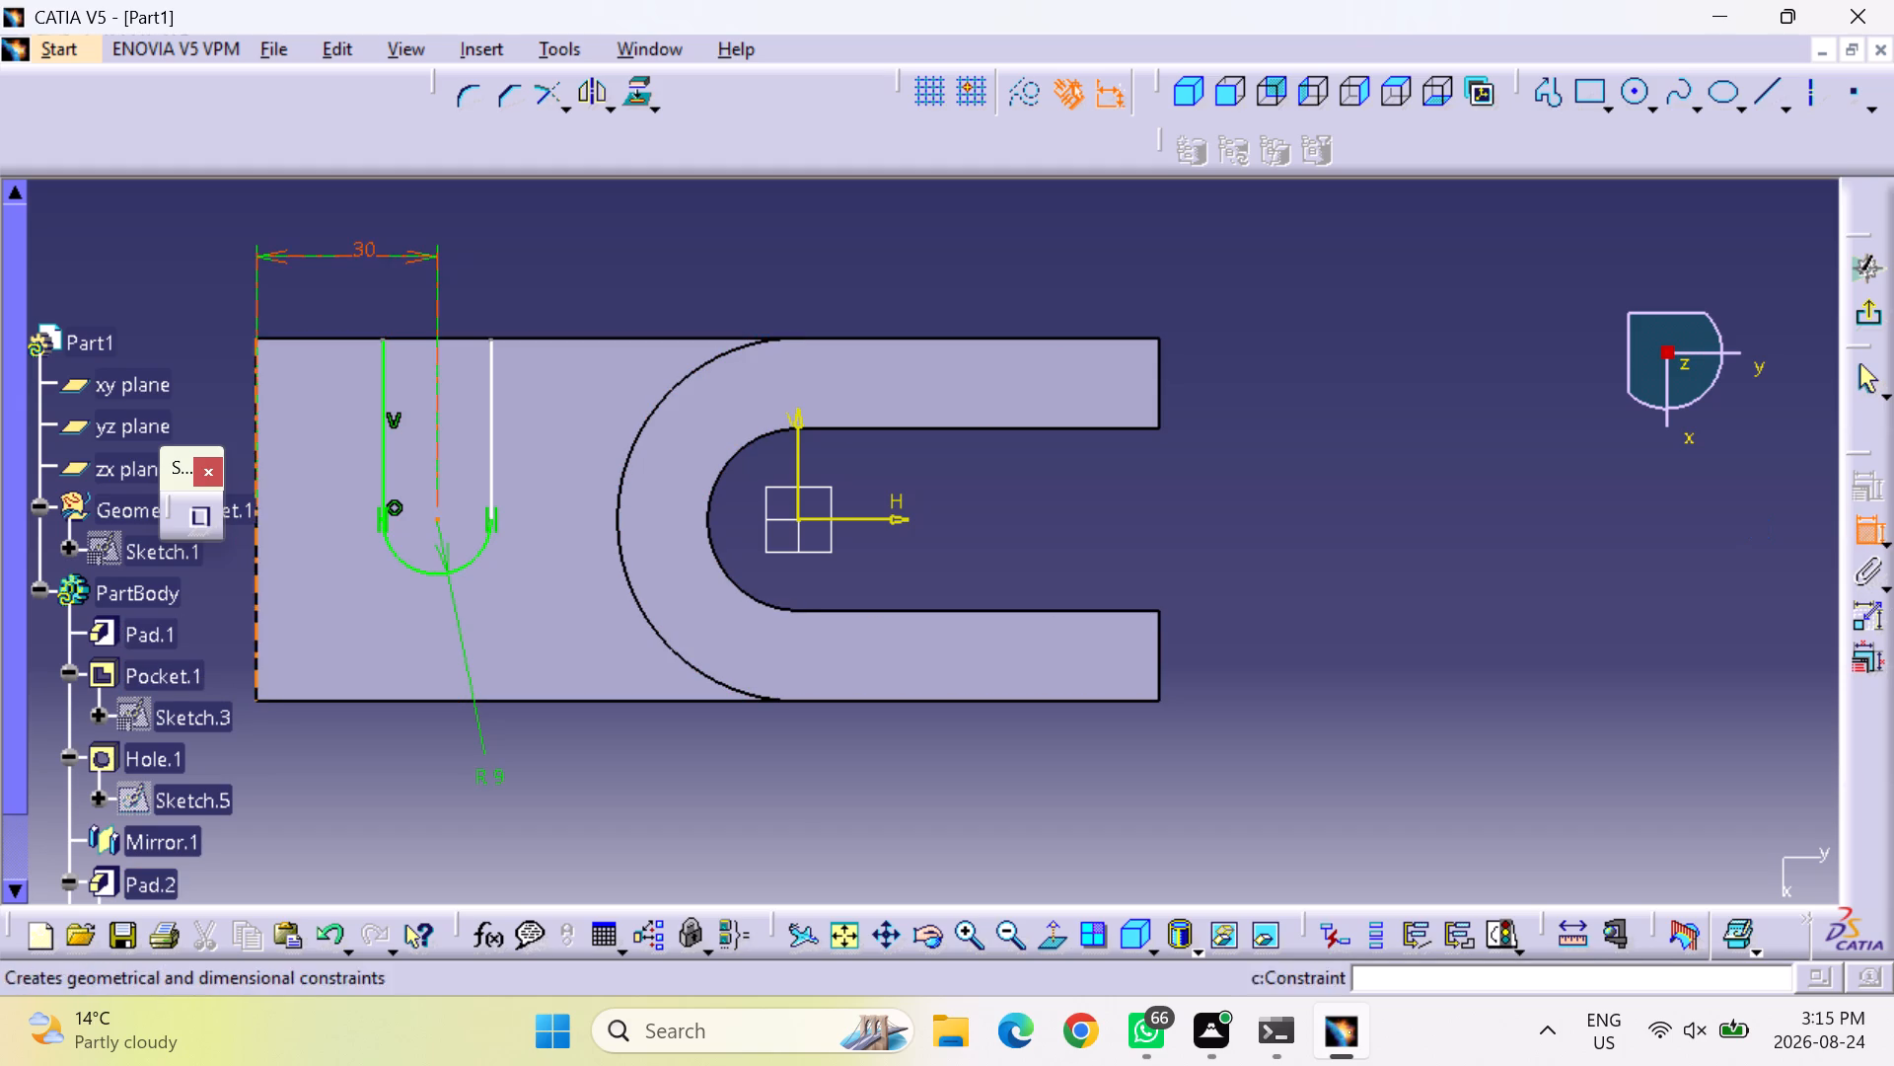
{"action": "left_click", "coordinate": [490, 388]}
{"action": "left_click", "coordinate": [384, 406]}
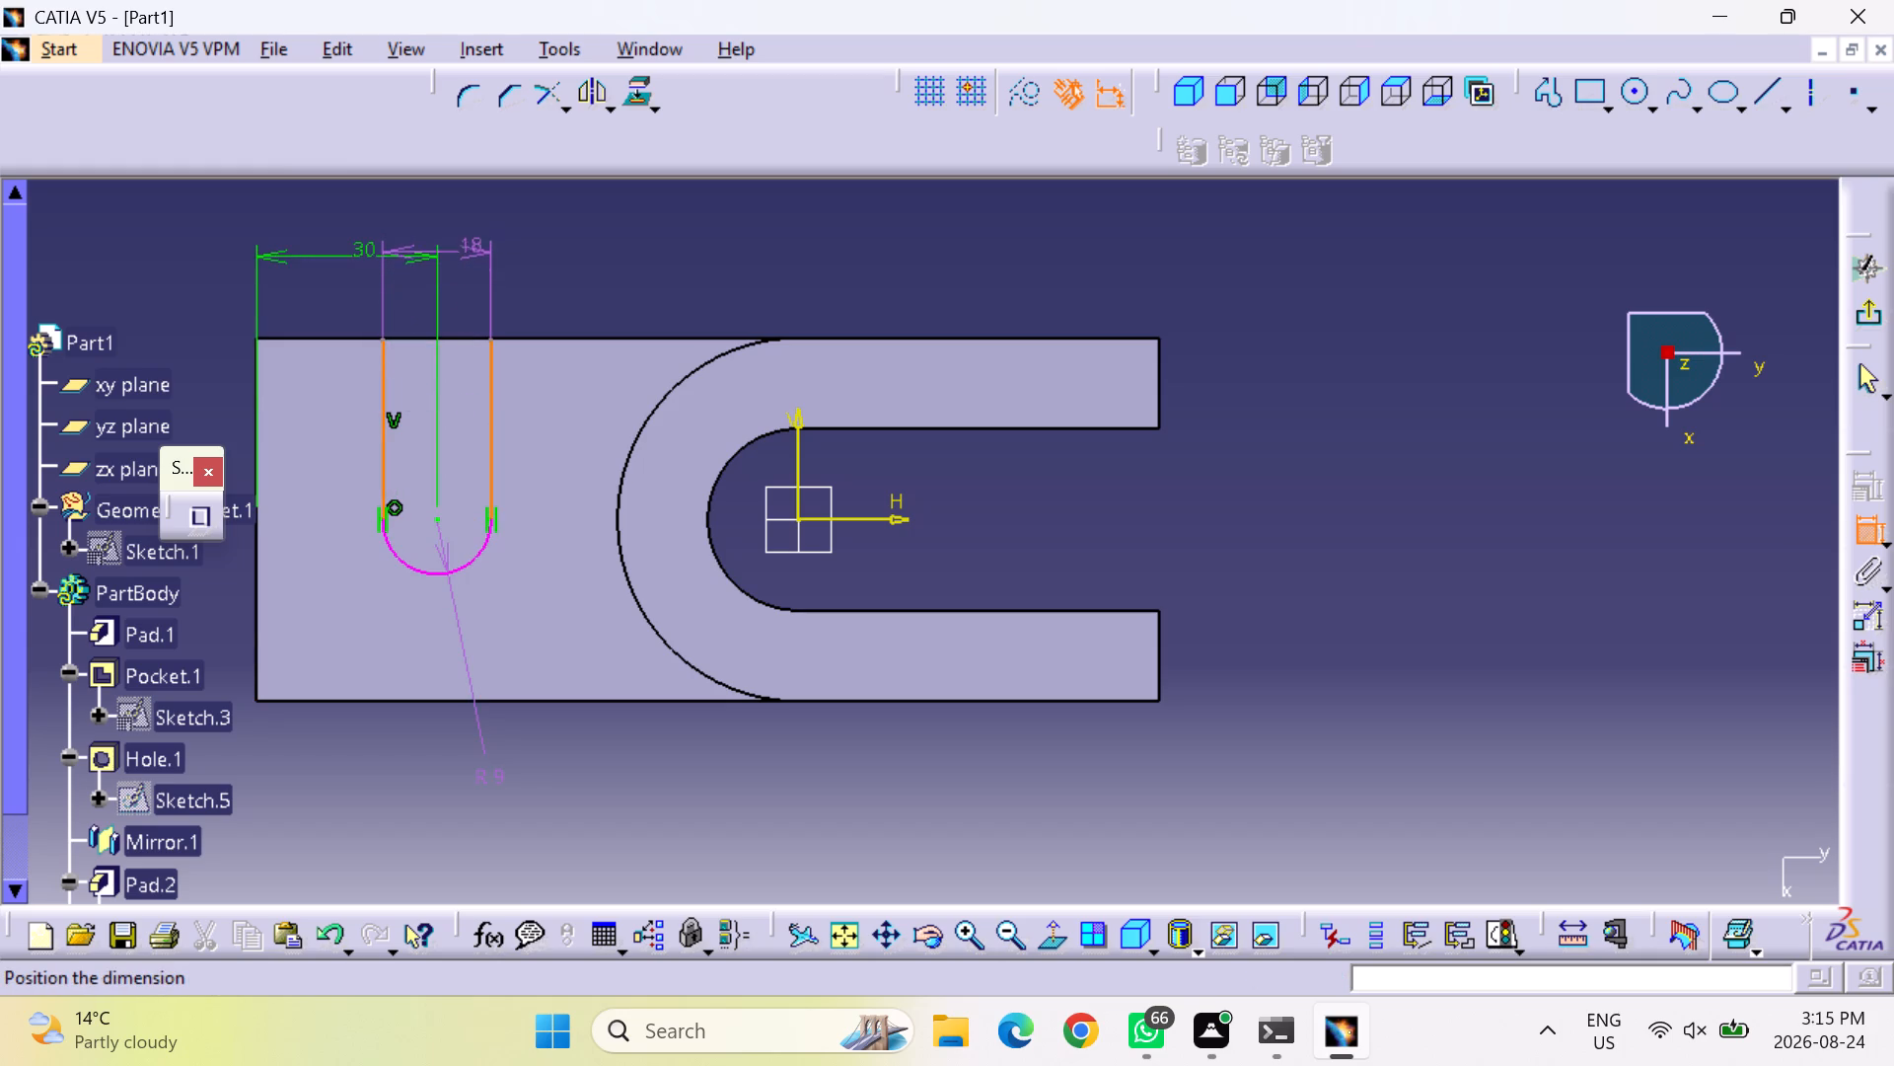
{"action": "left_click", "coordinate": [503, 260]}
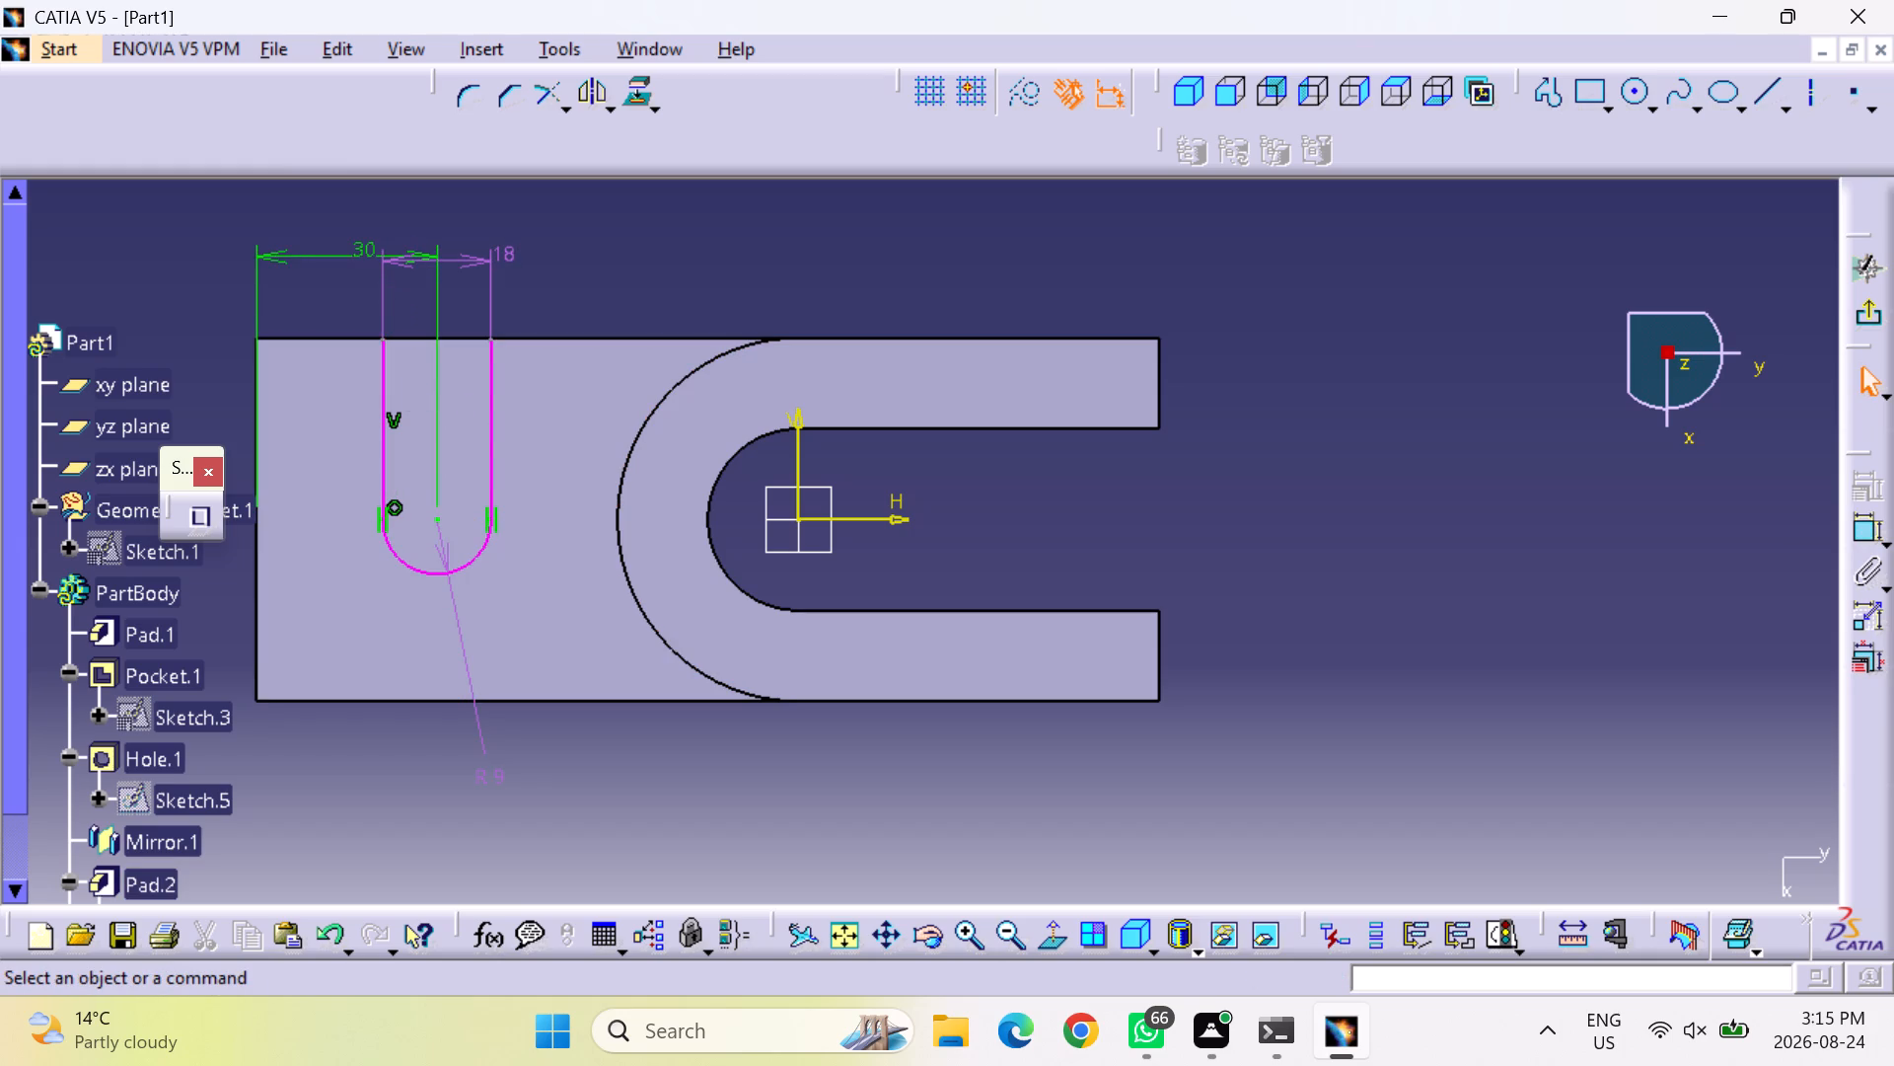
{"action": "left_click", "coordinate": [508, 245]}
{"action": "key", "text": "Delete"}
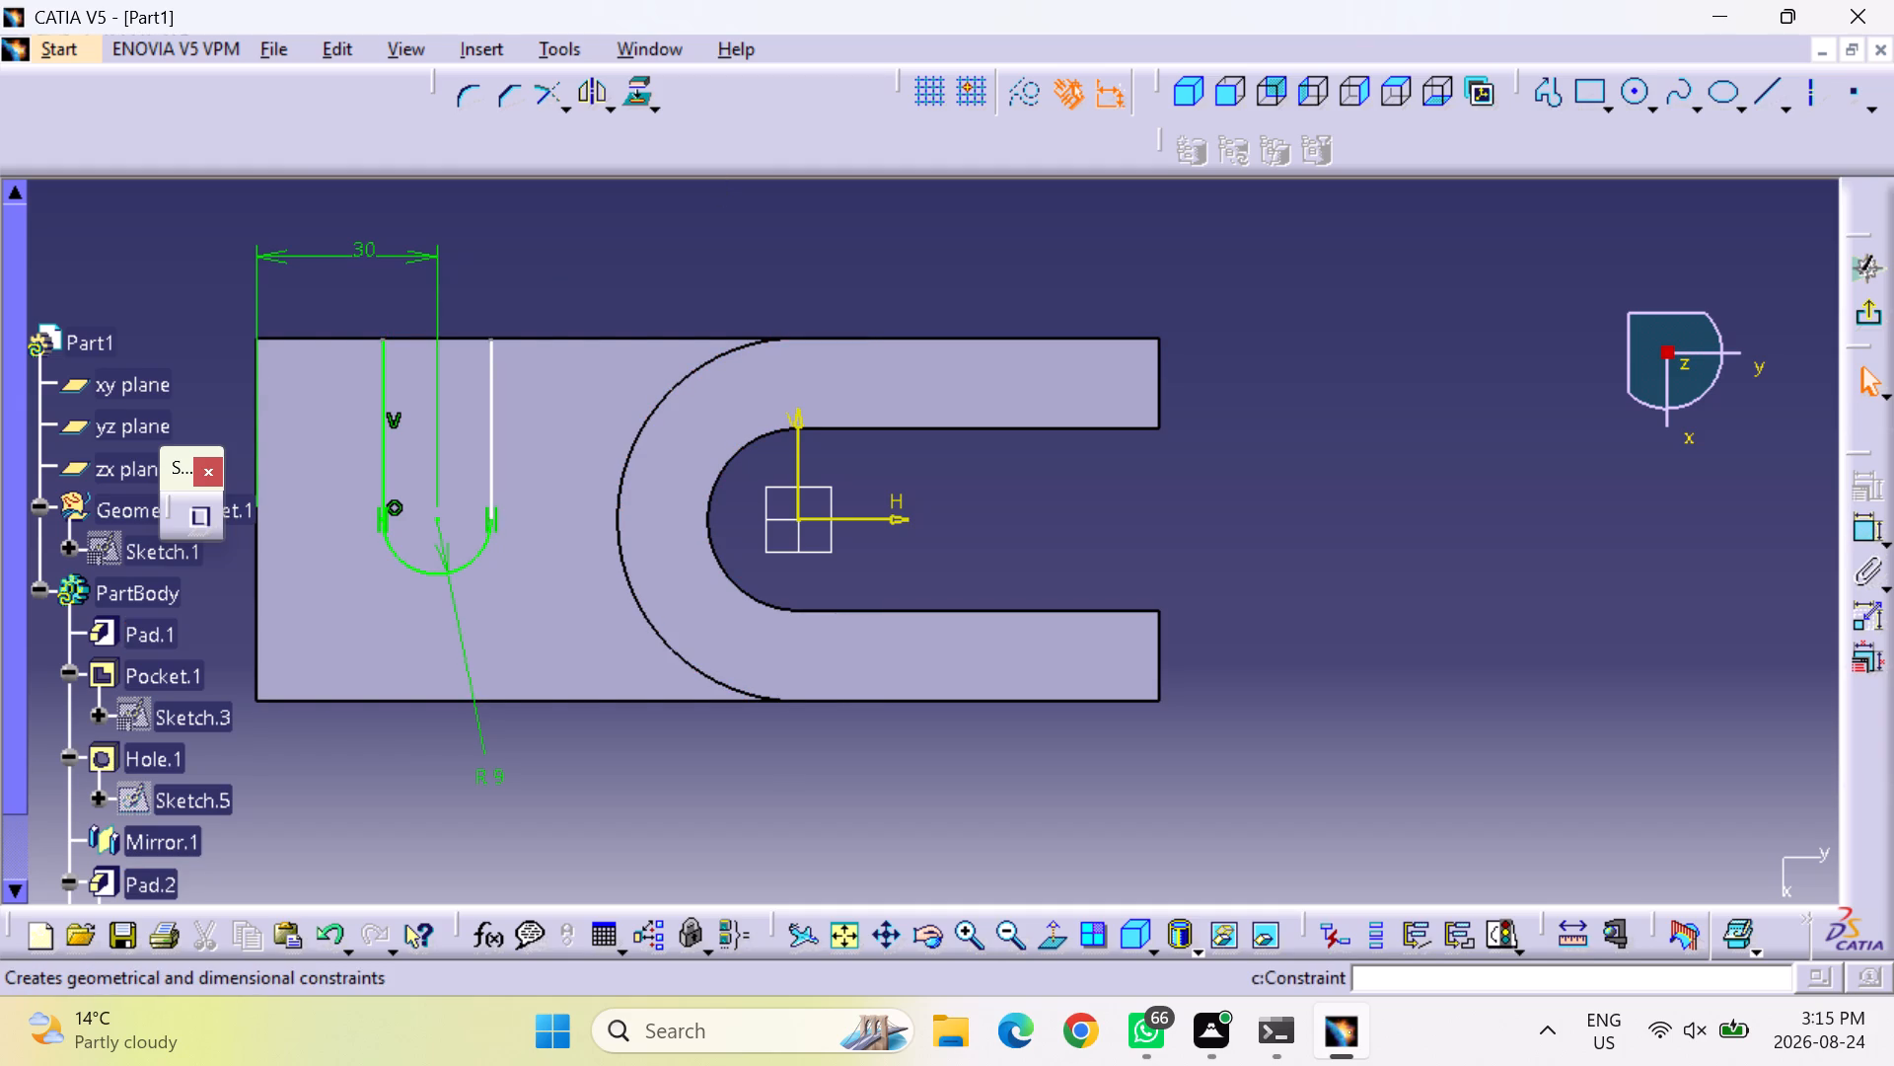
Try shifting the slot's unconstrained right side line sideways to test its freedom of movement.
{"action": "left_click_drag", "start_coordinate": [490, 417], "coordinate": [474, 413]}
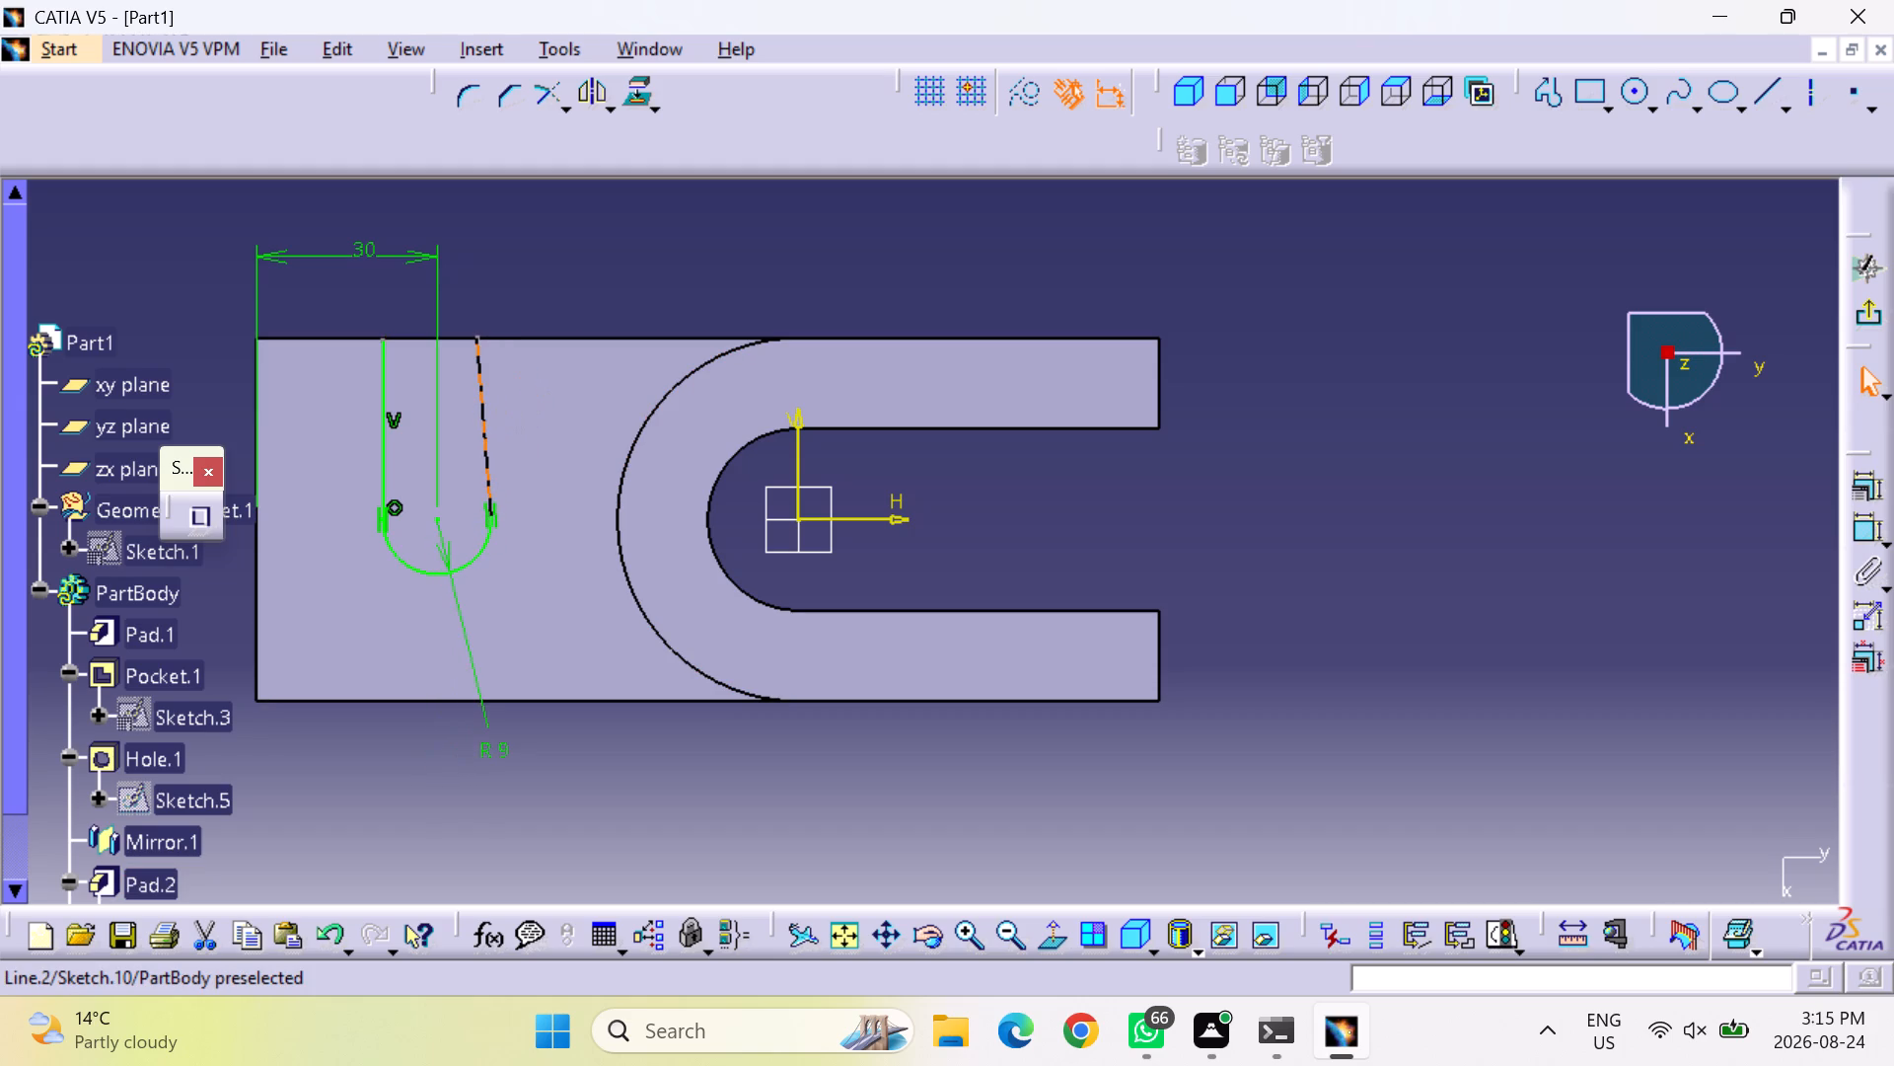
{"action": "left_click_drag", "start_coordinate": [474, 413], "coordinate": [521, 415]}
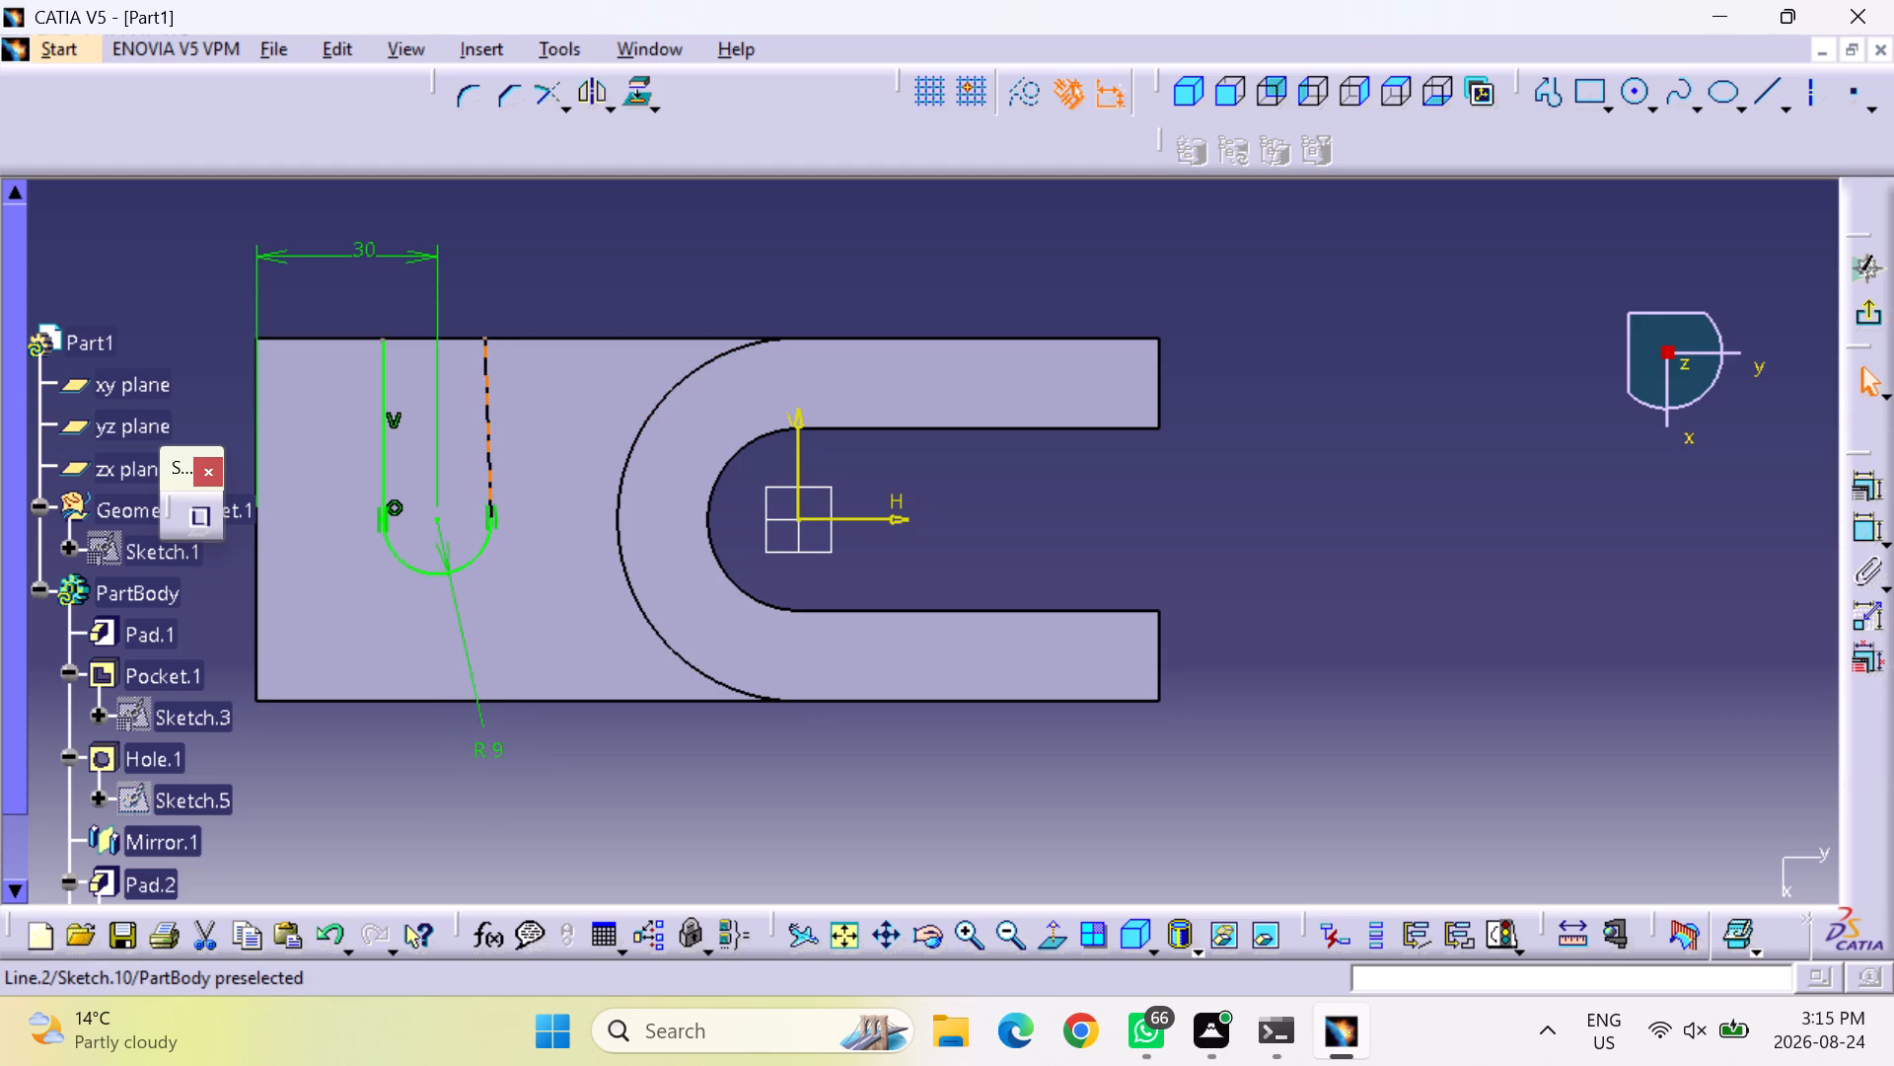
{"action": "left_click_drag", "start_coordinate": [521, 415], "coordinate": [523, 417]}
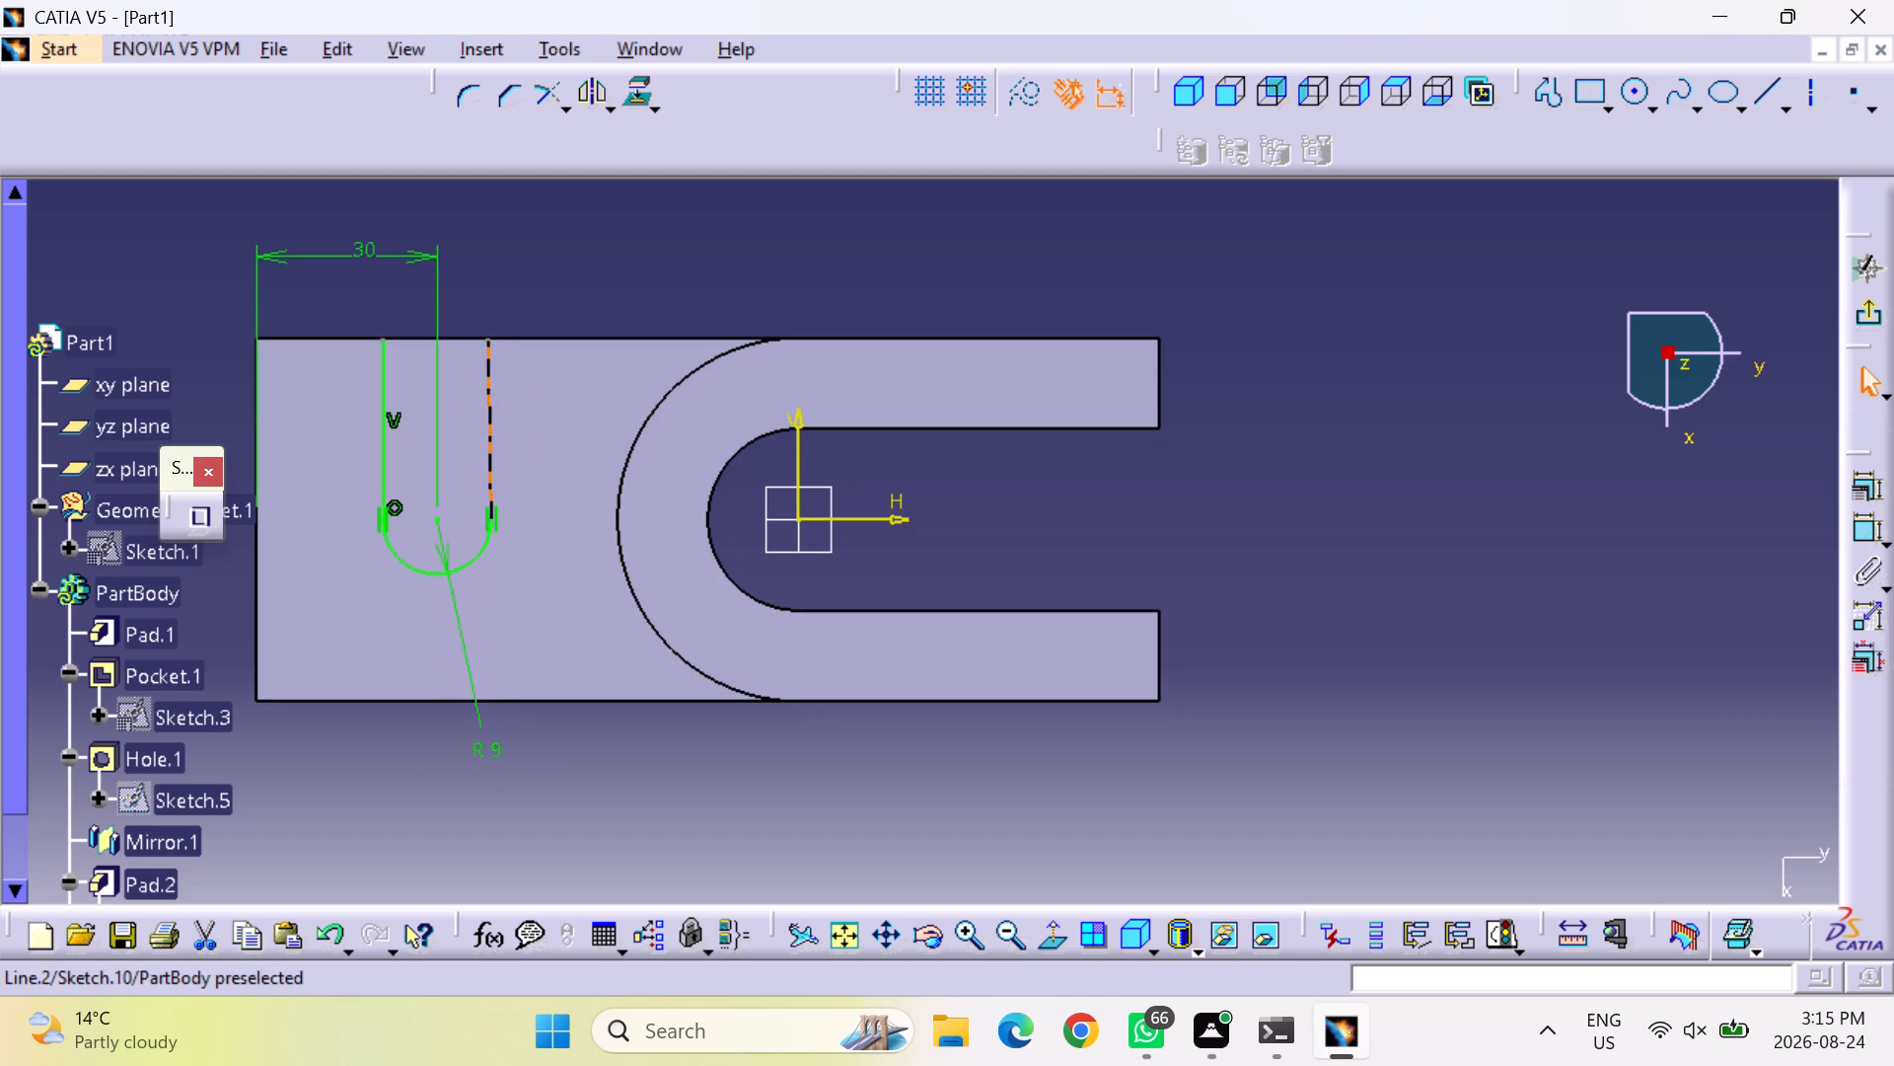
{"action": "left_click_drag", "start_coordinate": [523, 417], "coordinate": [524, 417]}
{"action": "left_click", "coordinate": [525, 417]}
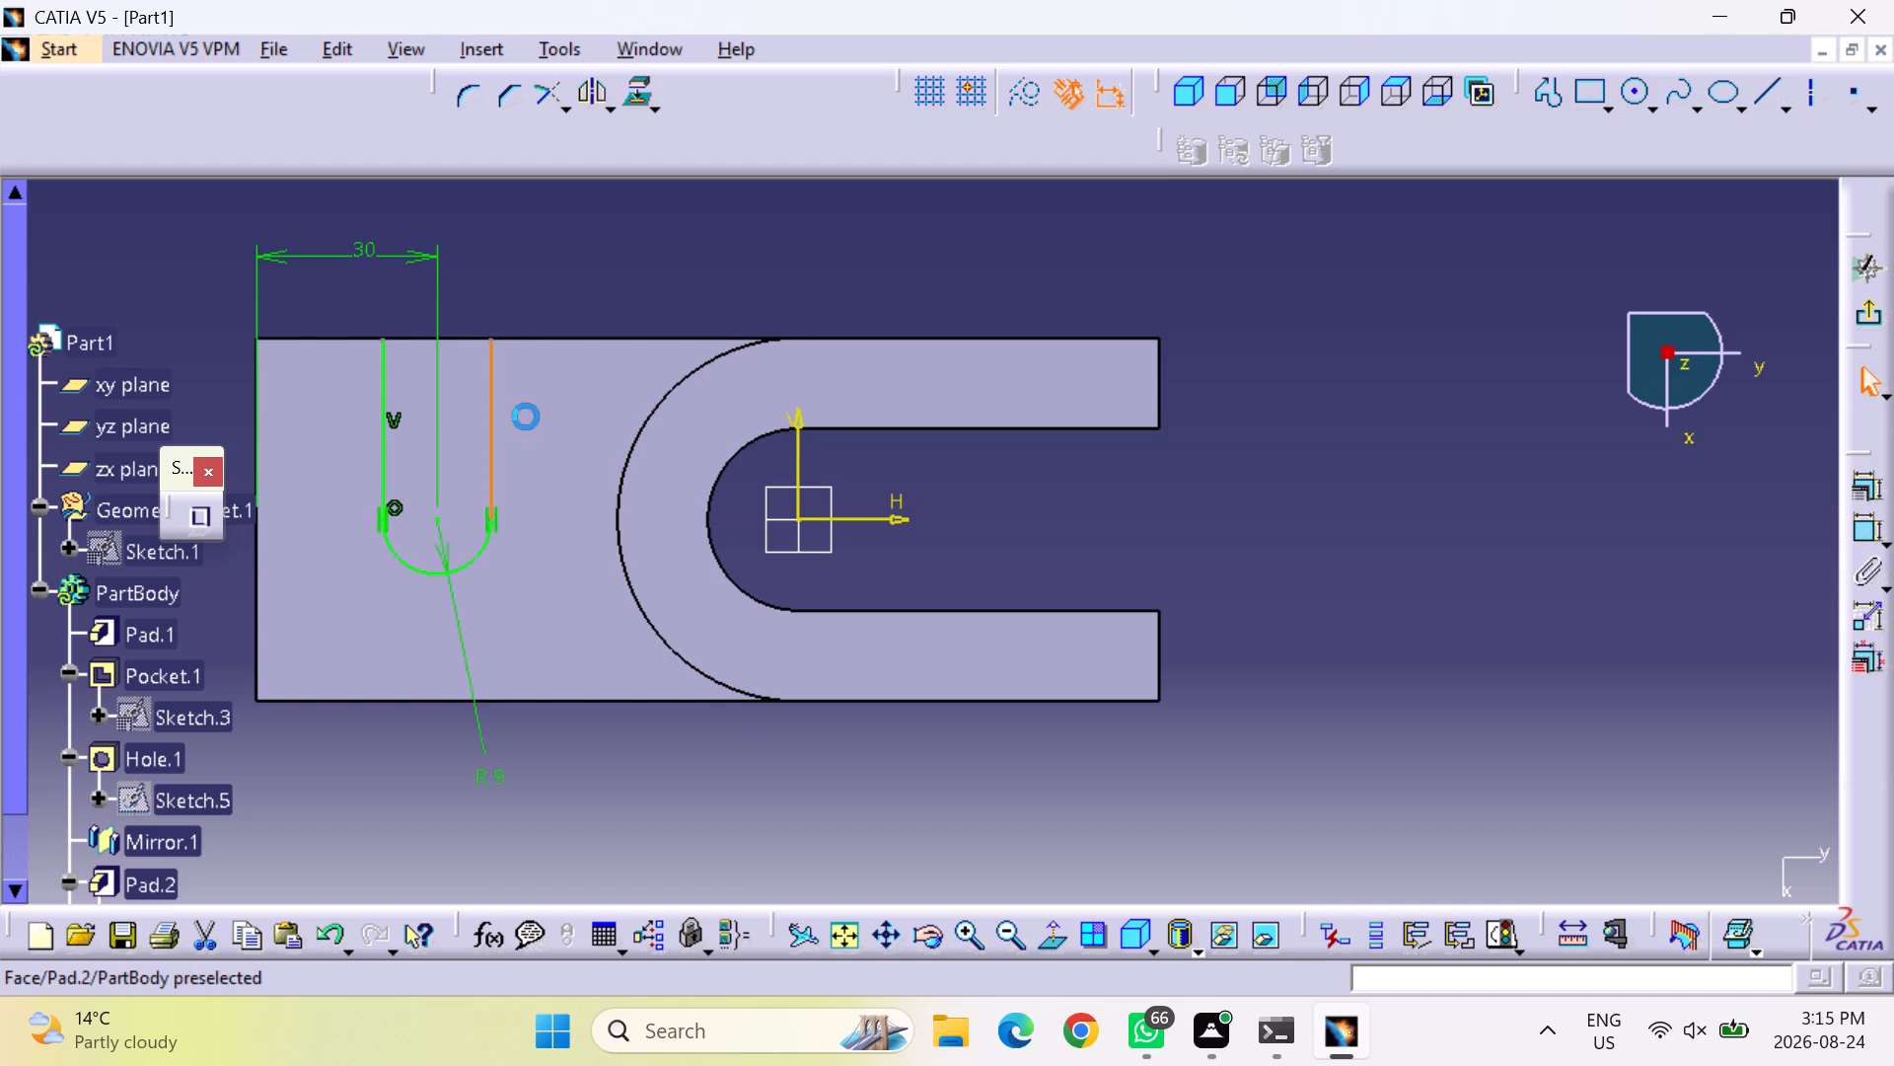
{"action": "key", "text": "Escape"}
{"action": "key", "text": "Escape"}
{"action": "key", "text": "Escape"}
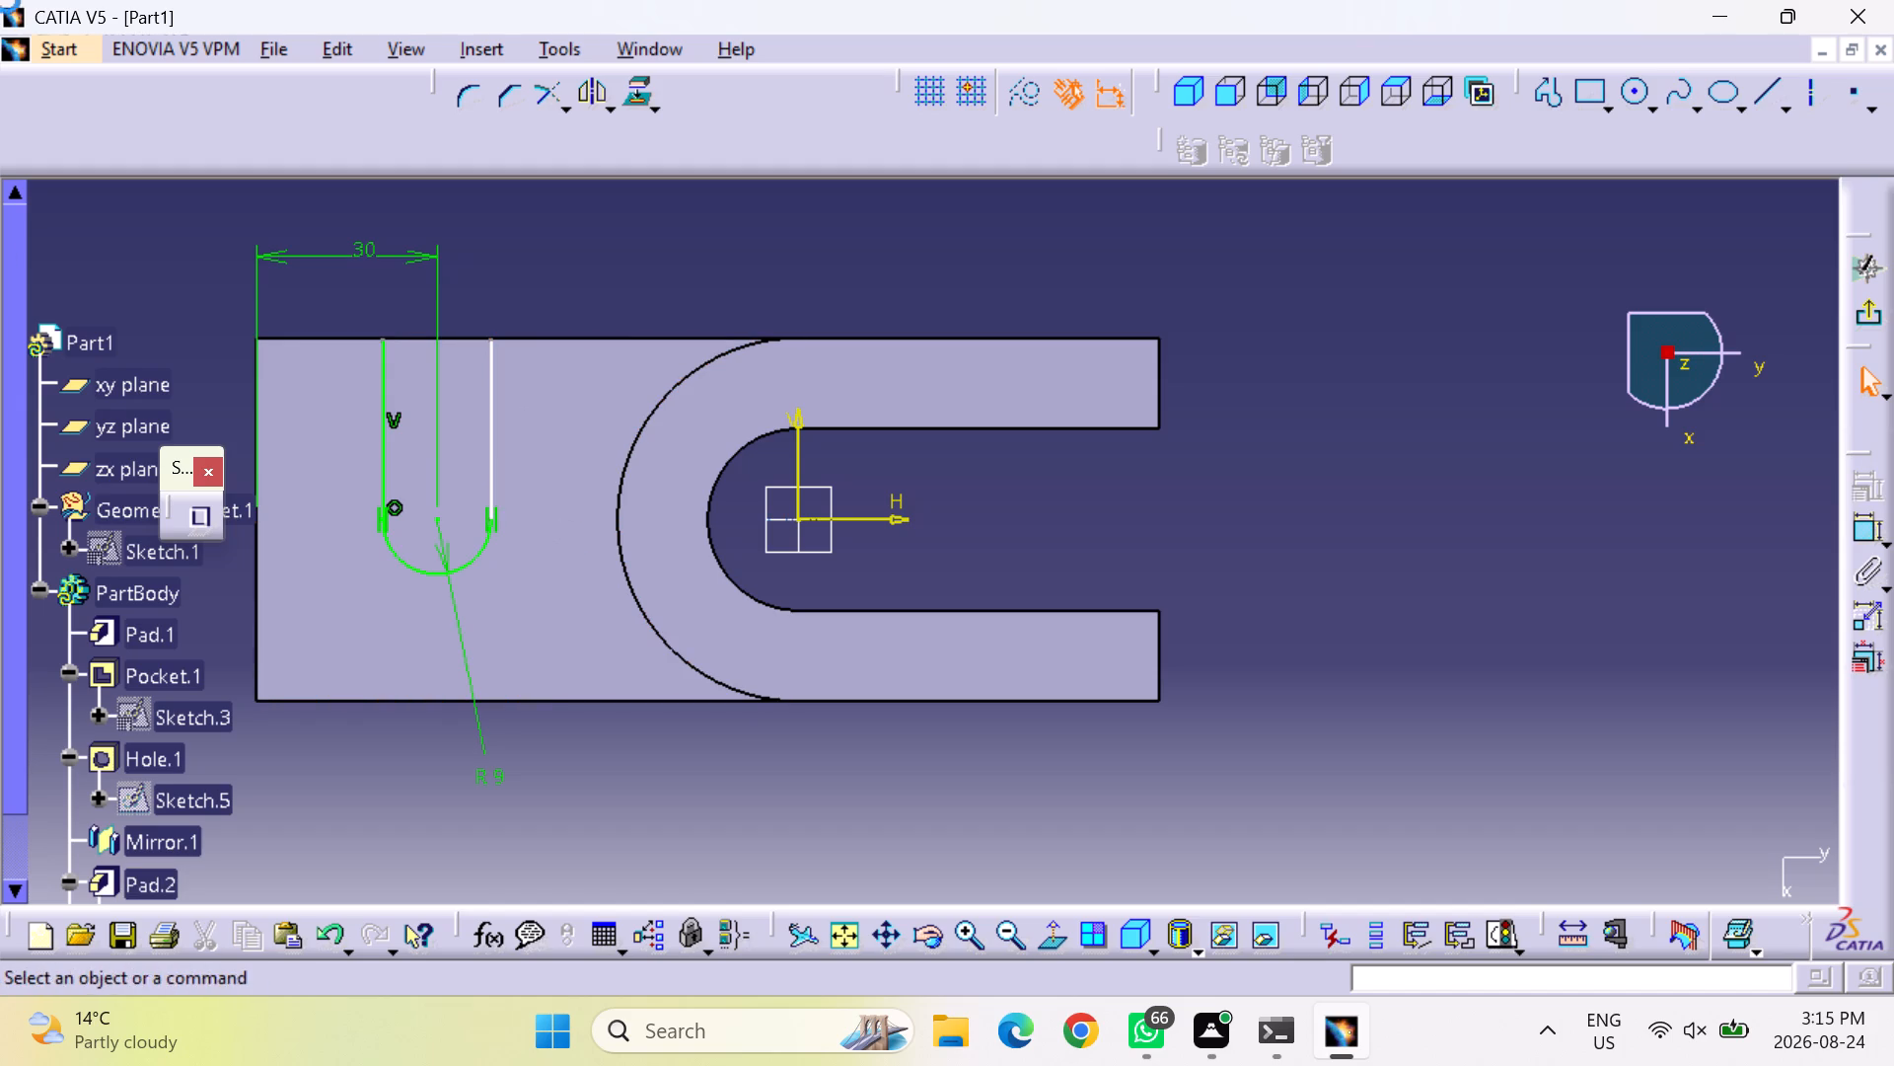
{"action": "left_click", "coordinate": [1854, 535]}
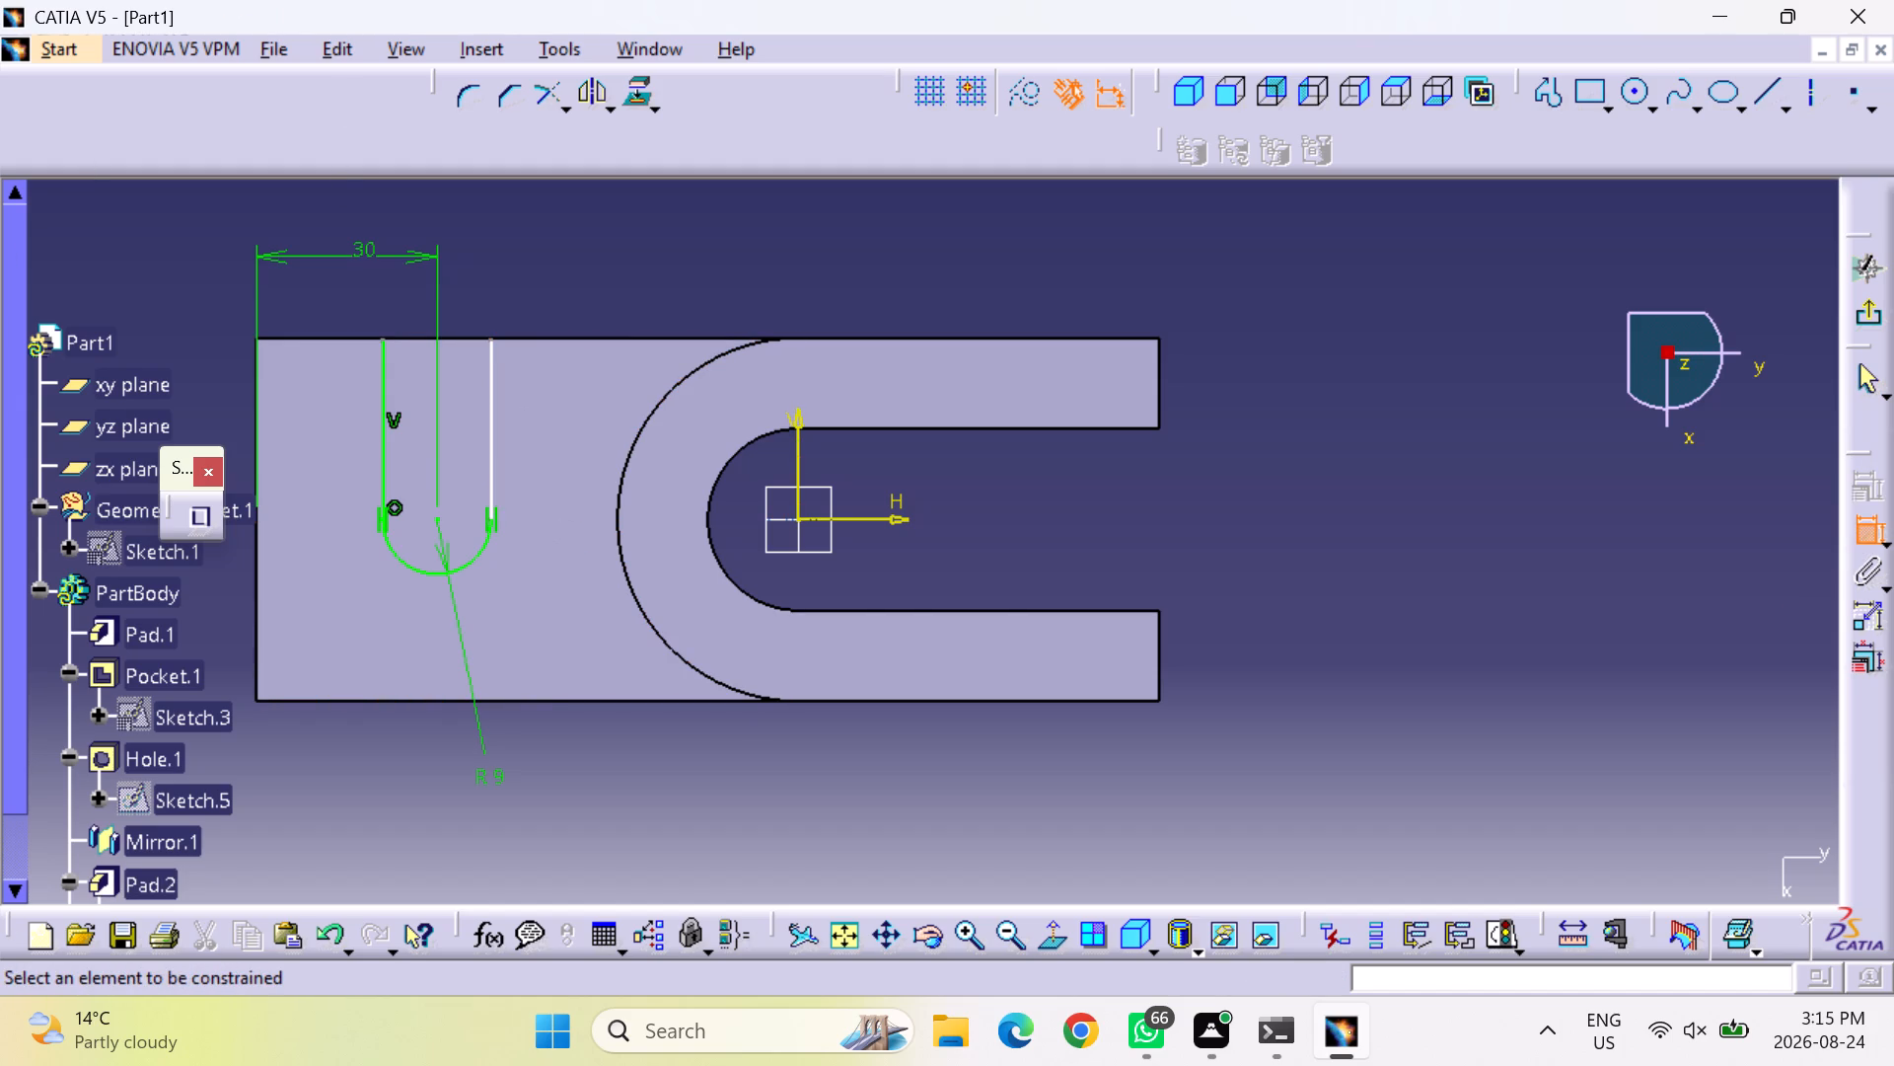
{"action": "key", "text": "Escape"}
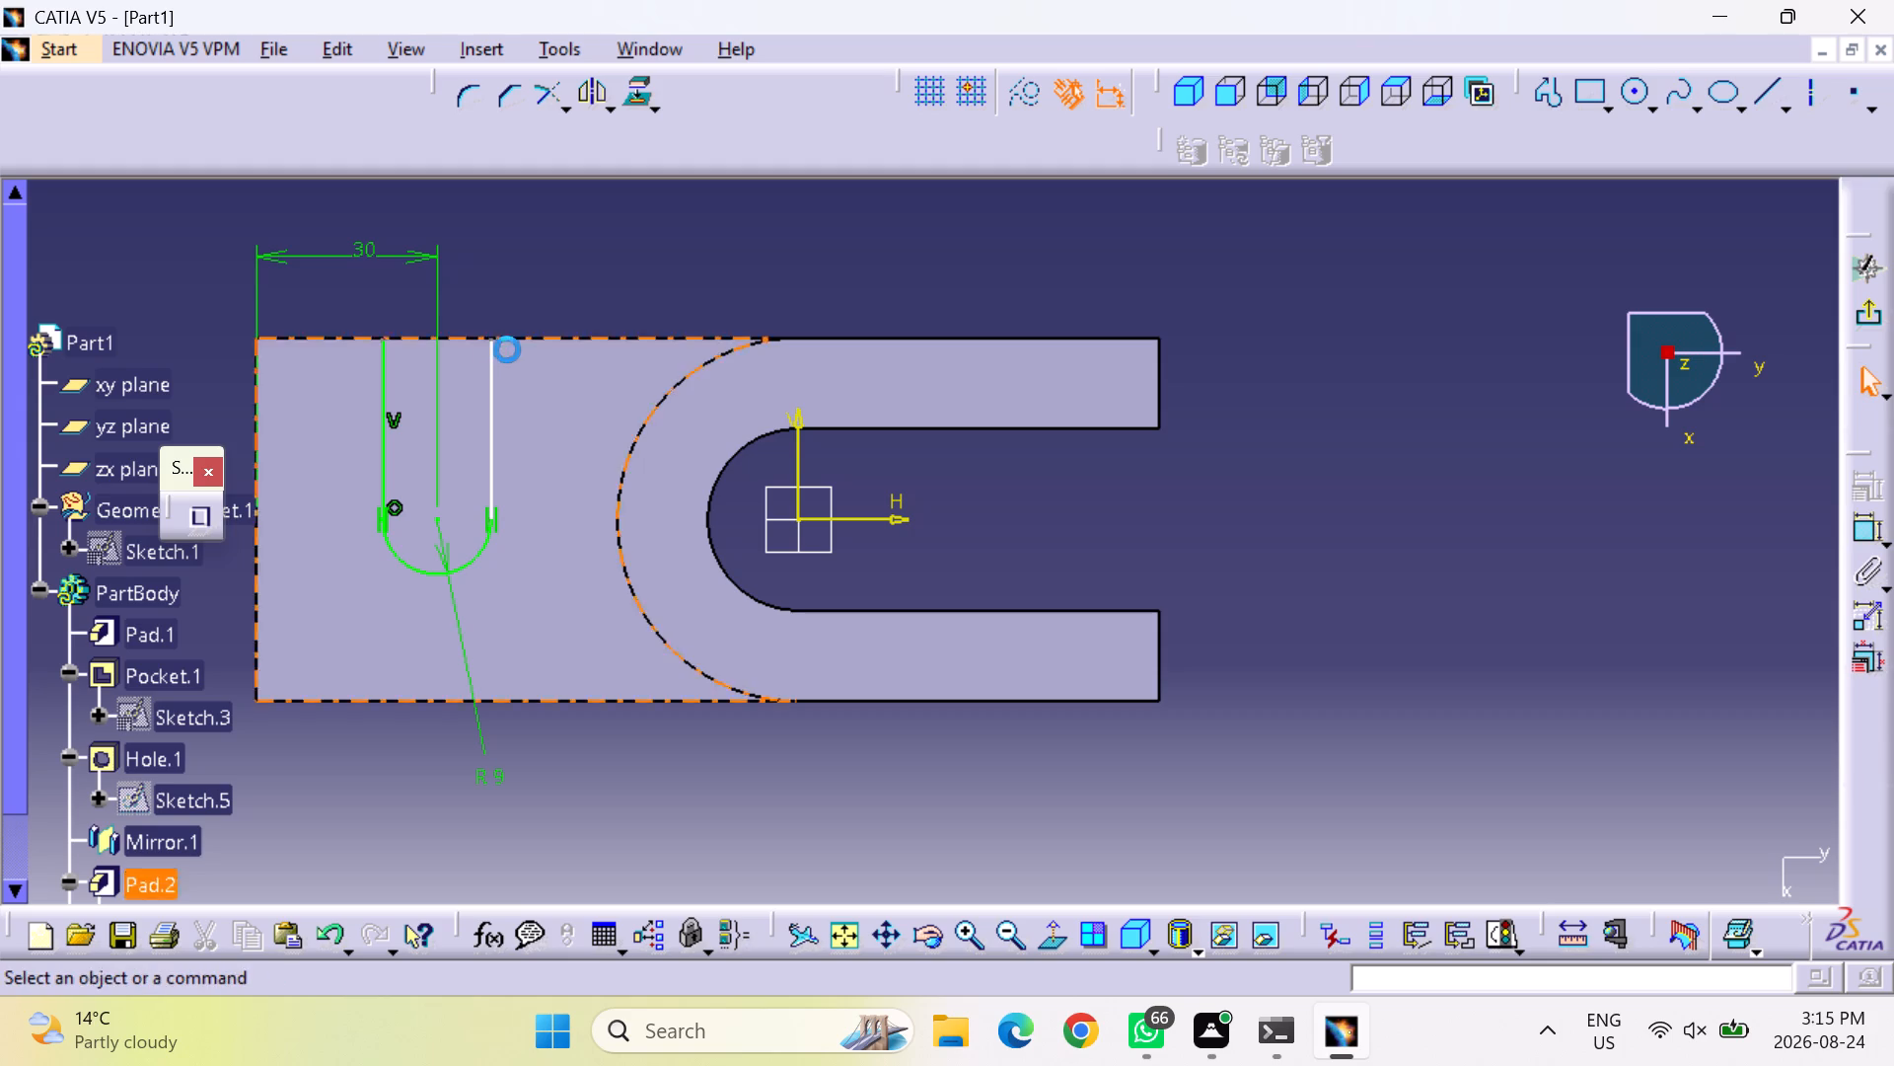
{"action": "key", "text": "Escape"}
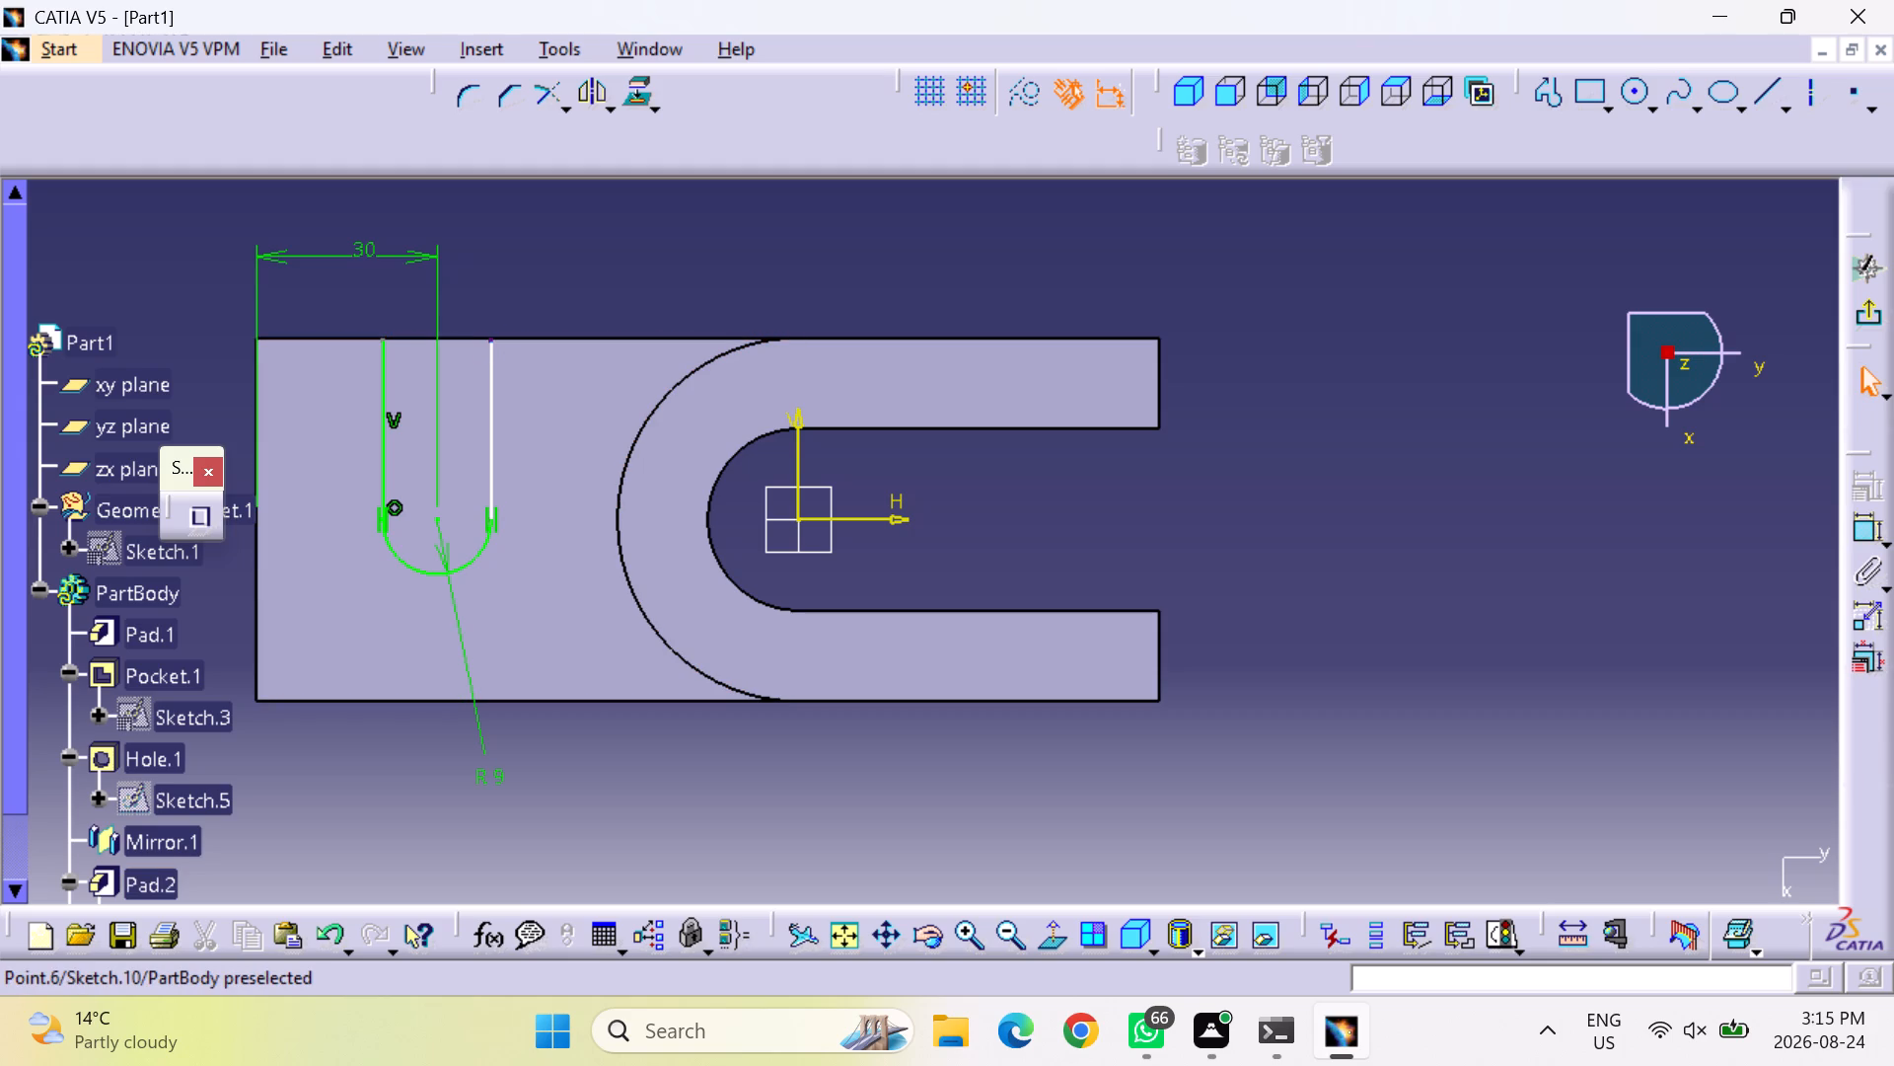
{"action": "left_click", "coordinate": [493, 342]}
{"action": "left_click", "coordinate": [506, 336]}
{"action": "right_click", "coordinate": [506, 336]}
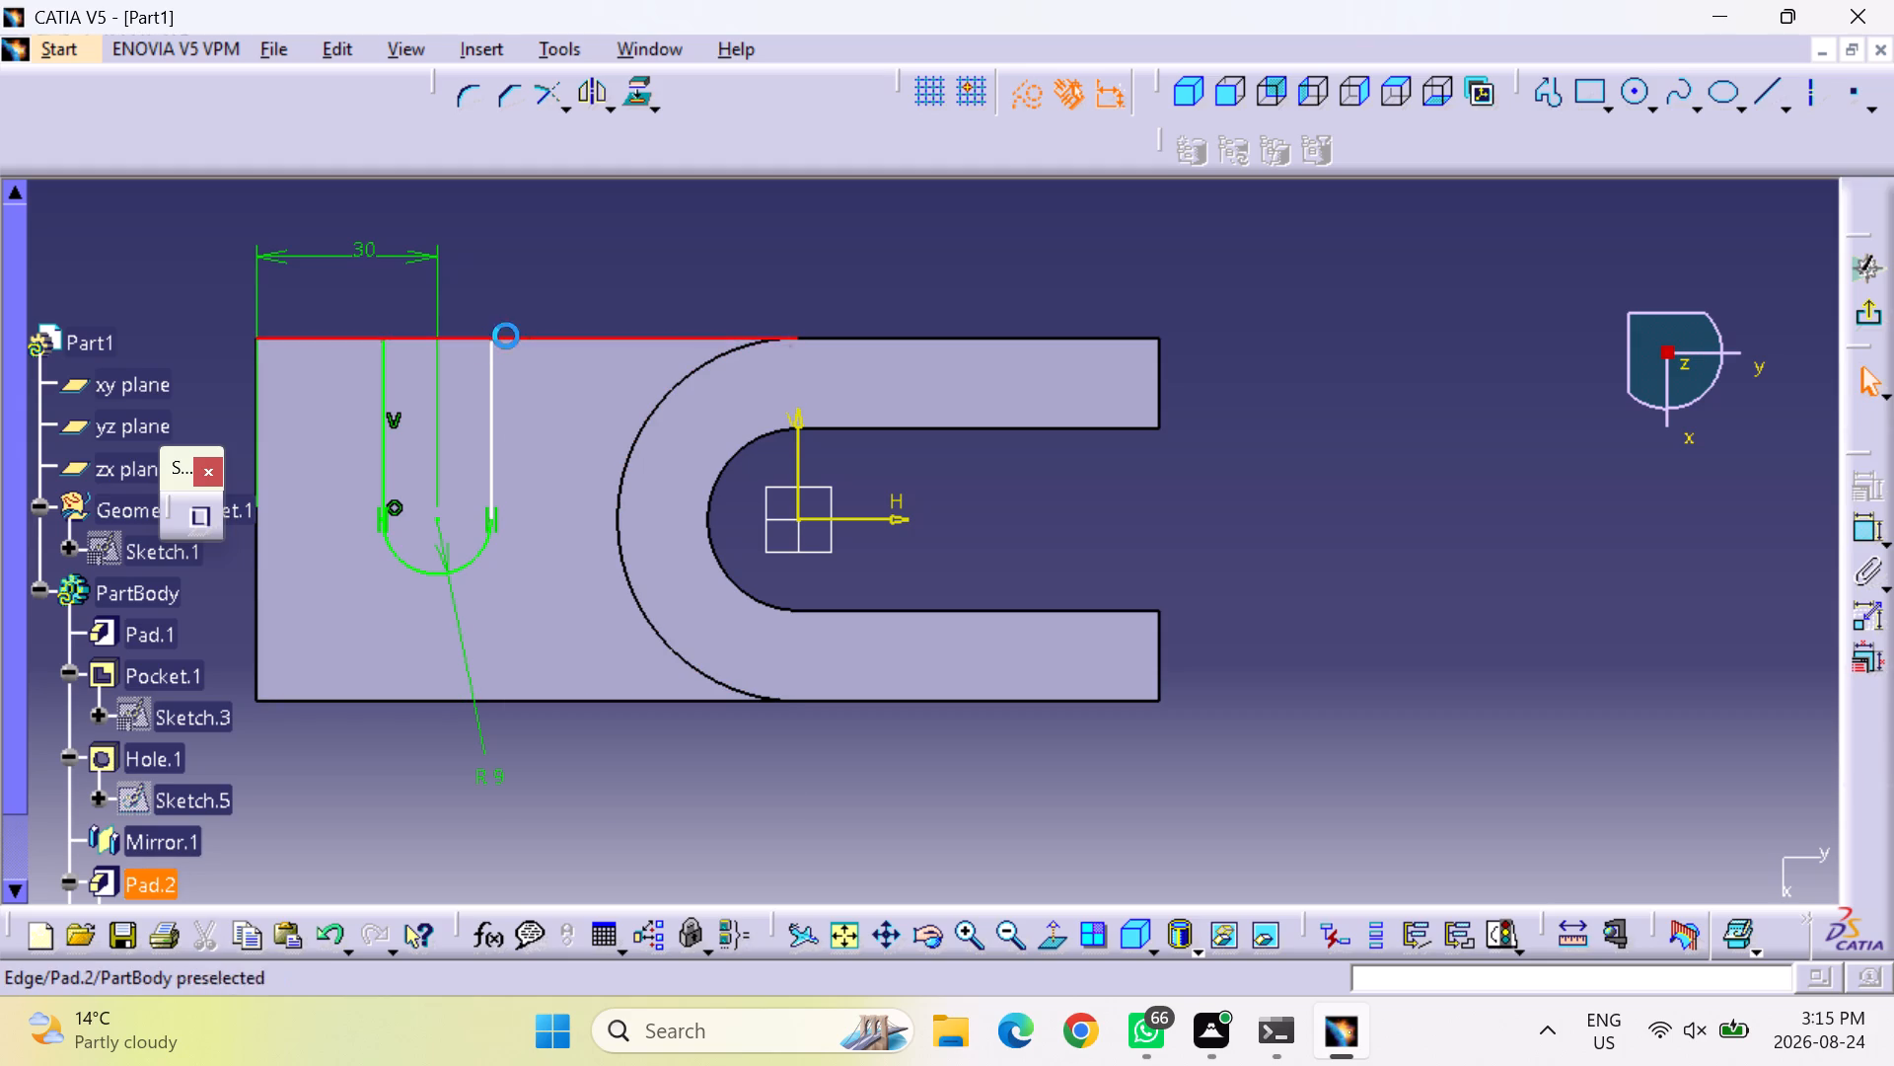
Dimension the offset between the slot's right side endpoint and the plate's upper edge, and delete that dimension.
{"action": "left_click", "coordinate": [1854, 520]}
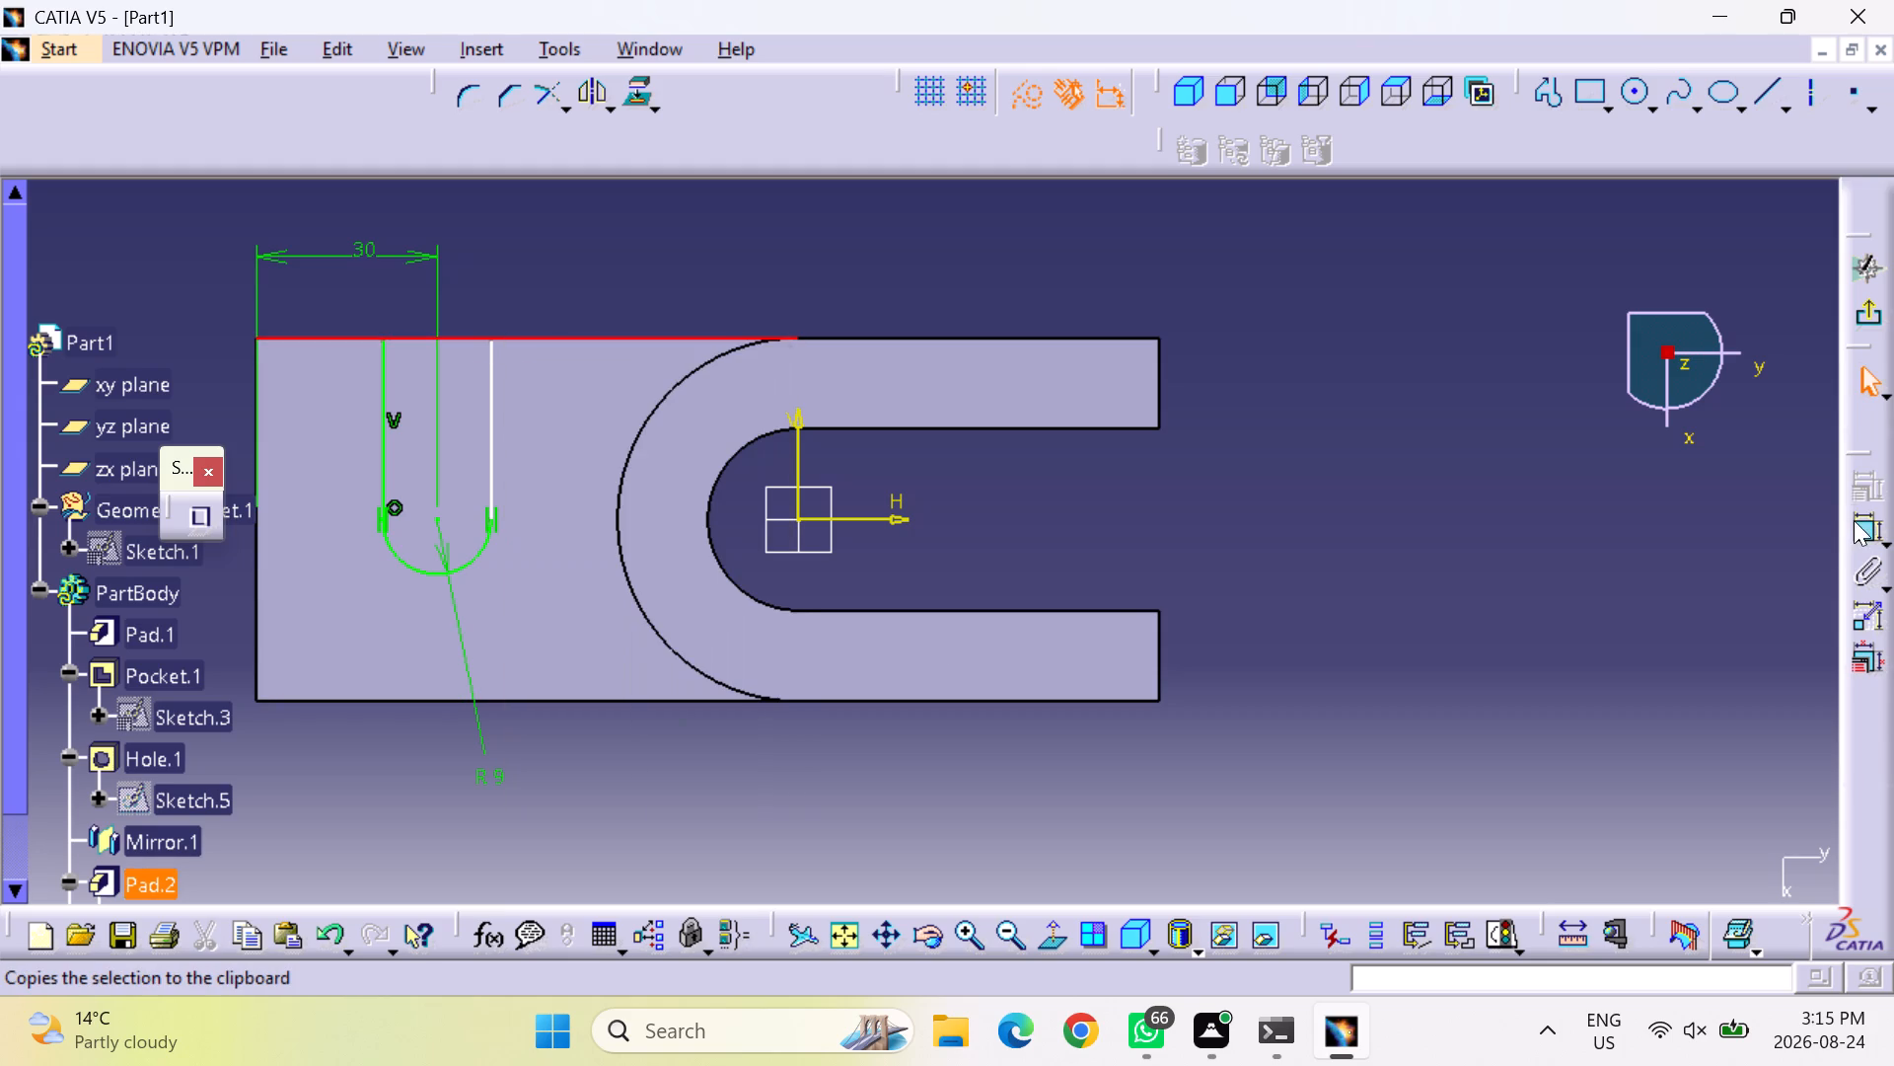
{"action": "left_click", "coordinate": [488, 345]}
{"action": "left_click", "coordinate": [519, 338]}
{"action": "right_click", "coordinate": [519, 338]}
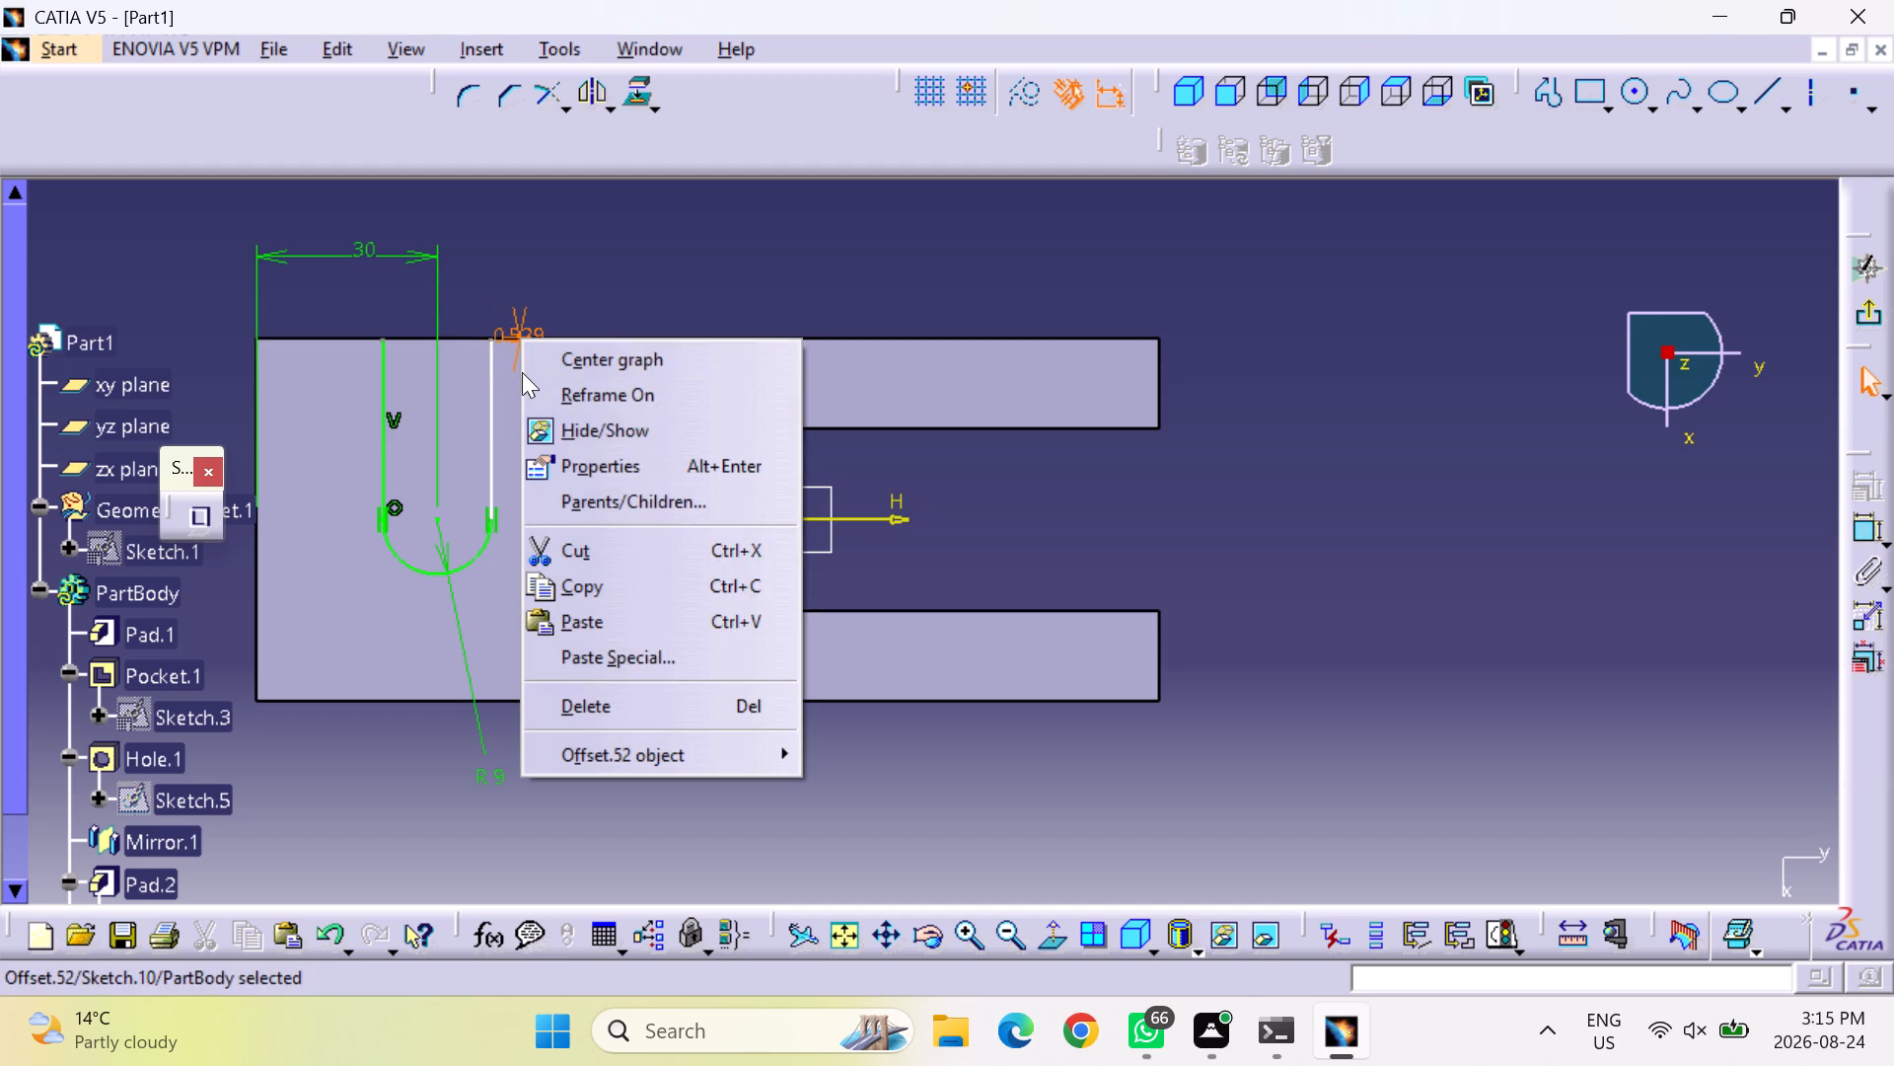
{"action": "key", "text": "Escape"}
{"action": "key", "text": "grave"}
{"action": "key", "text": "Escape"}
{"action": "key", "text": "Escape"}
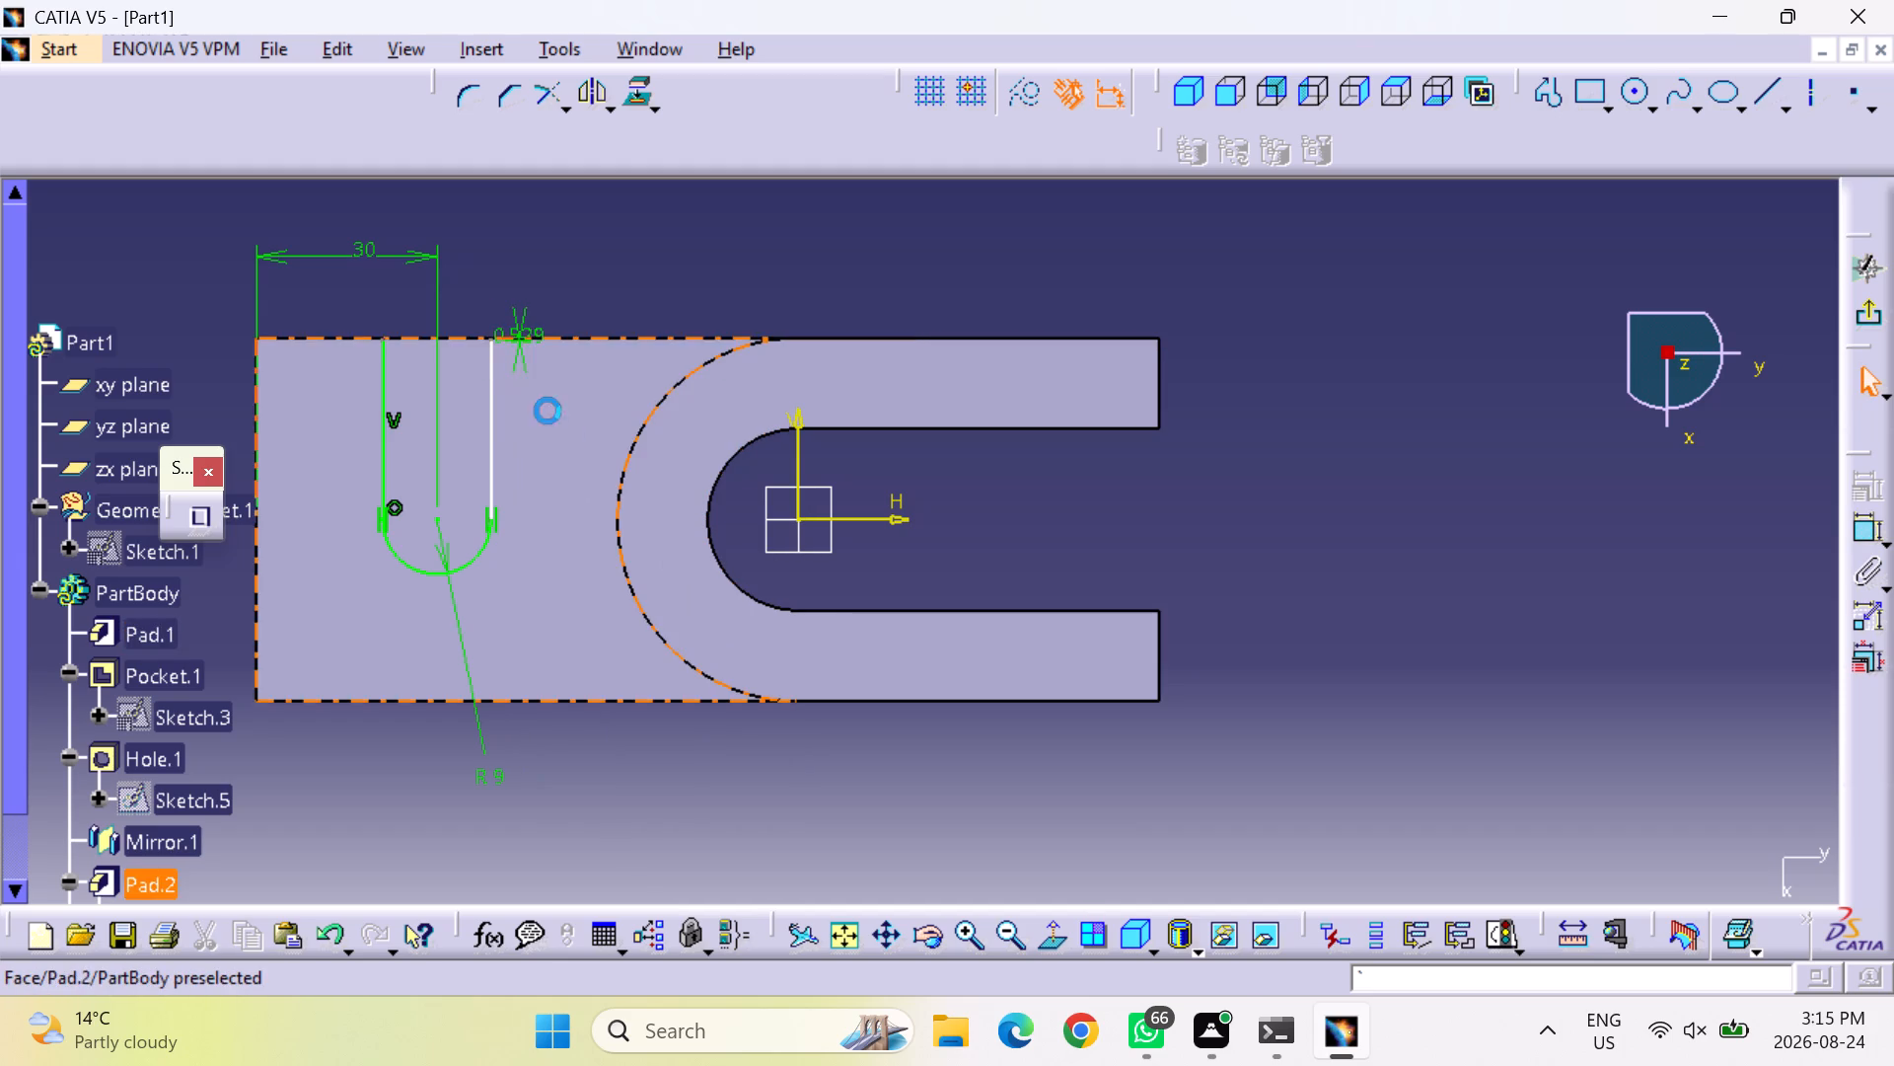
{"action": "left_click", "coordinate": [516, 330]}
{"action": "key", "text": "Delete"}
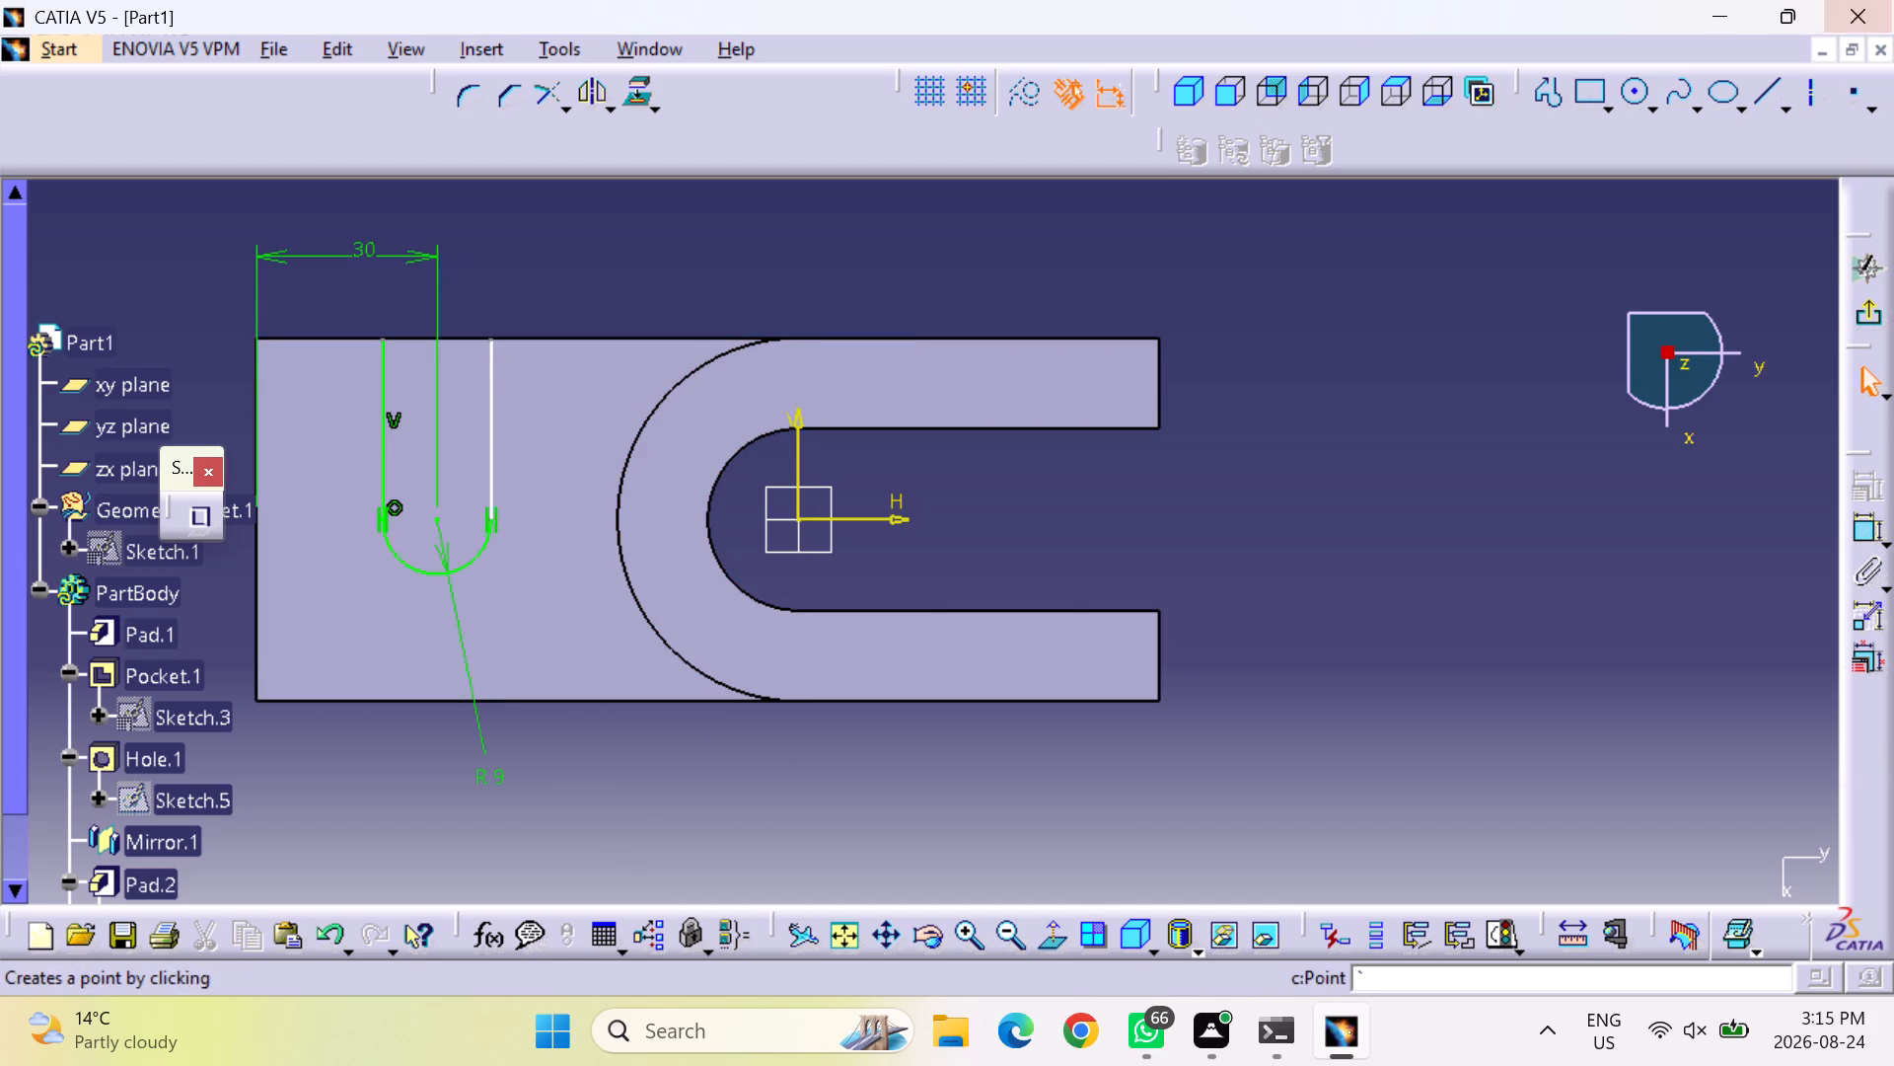
Constrain the upper endpoint of the slot's right side as coincident with the plate's upper edge.
{"action": "left_click", "coordinate": [1871, 531]}
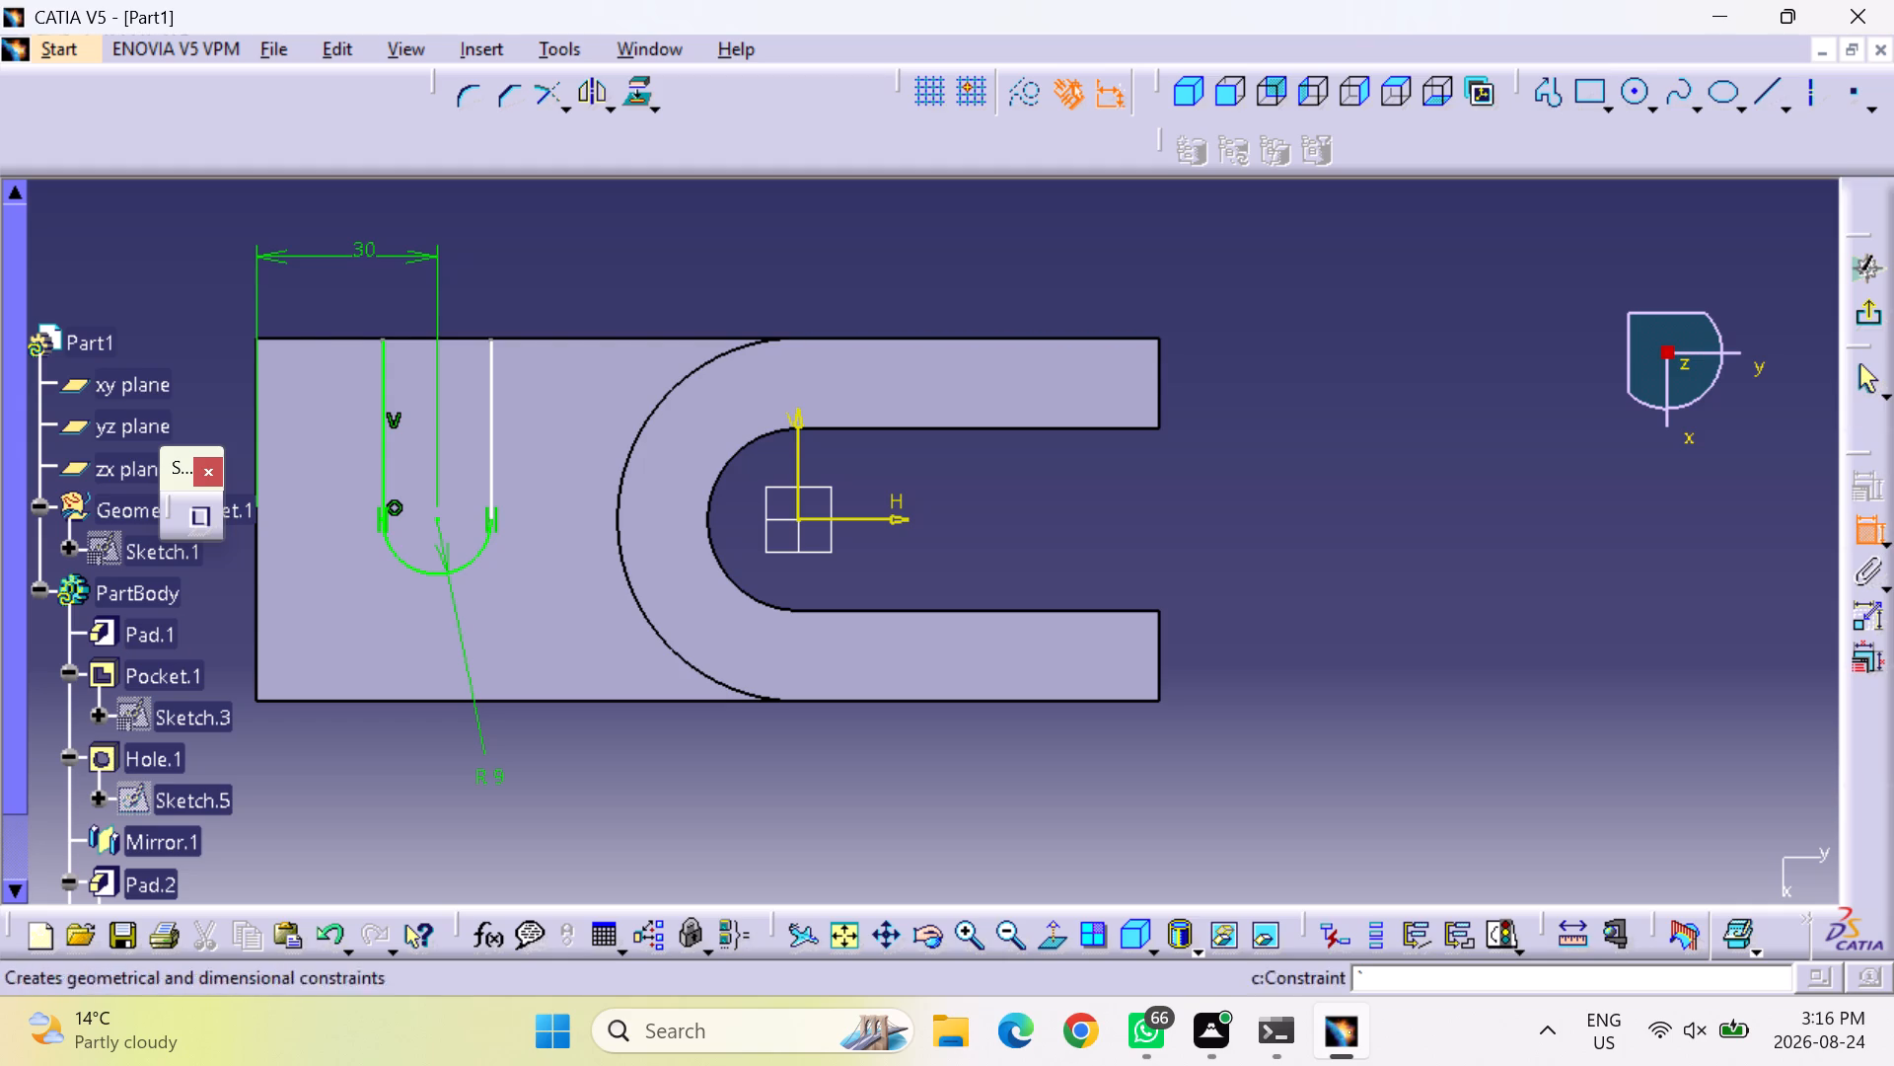
{"action": "left_click", "coordinate": [491, 345]}
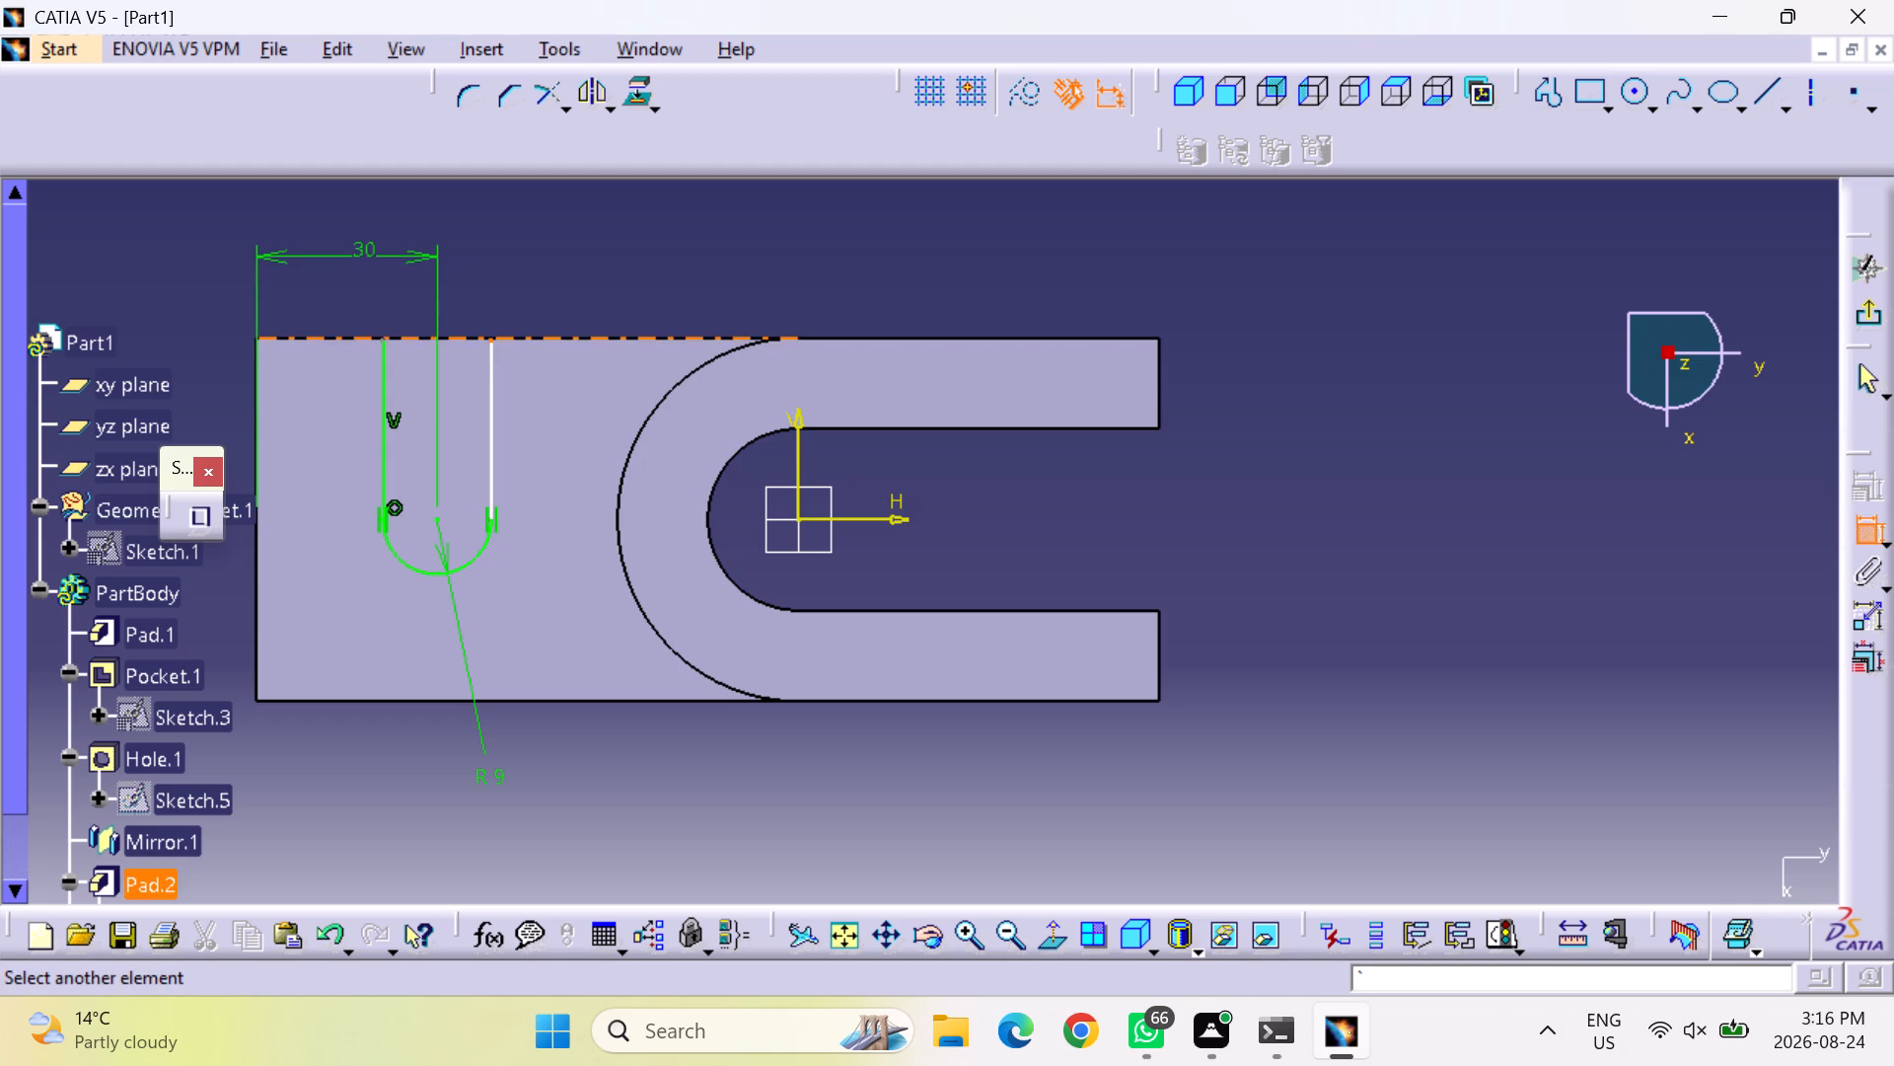
{"action": "left_click", "coordinate": [503, 339]}
{"action": "right_click", "coordinate": [503, 339]}
{"action": "left_click", "coordinate": [603, 606]}
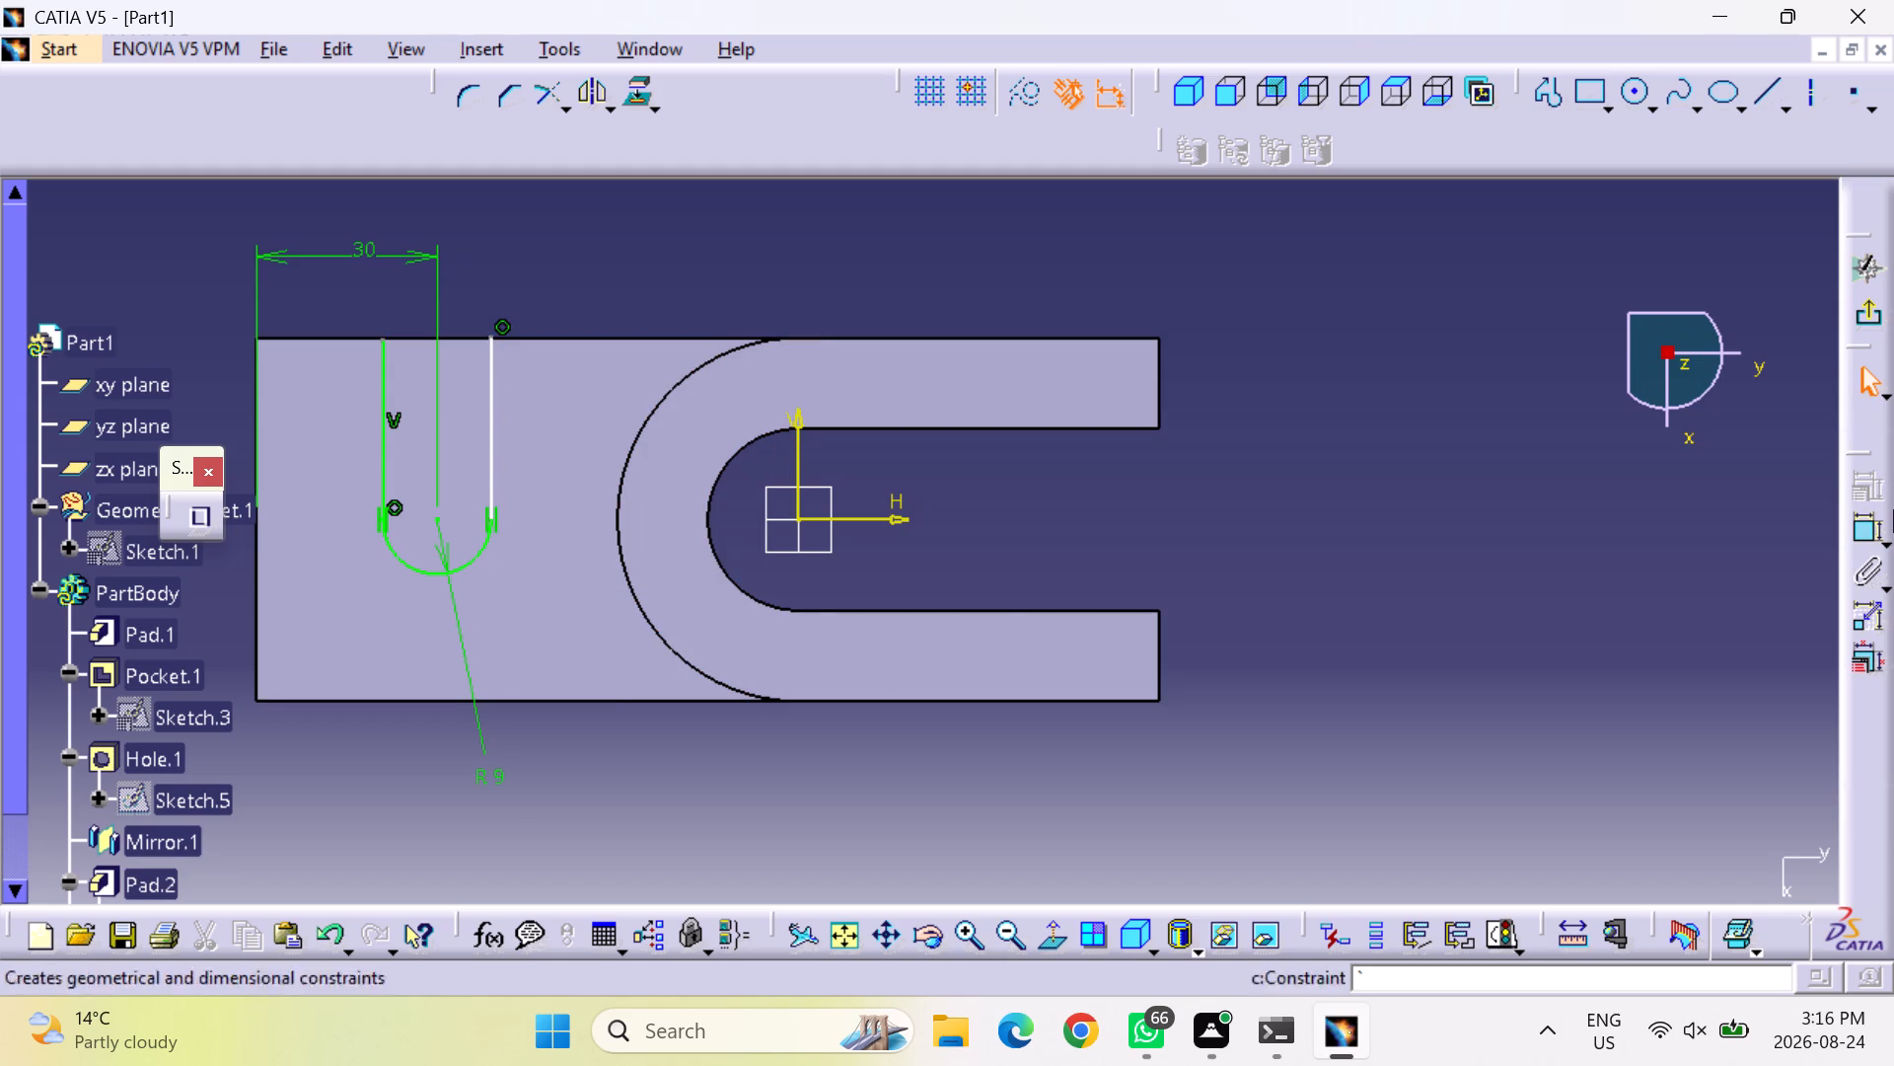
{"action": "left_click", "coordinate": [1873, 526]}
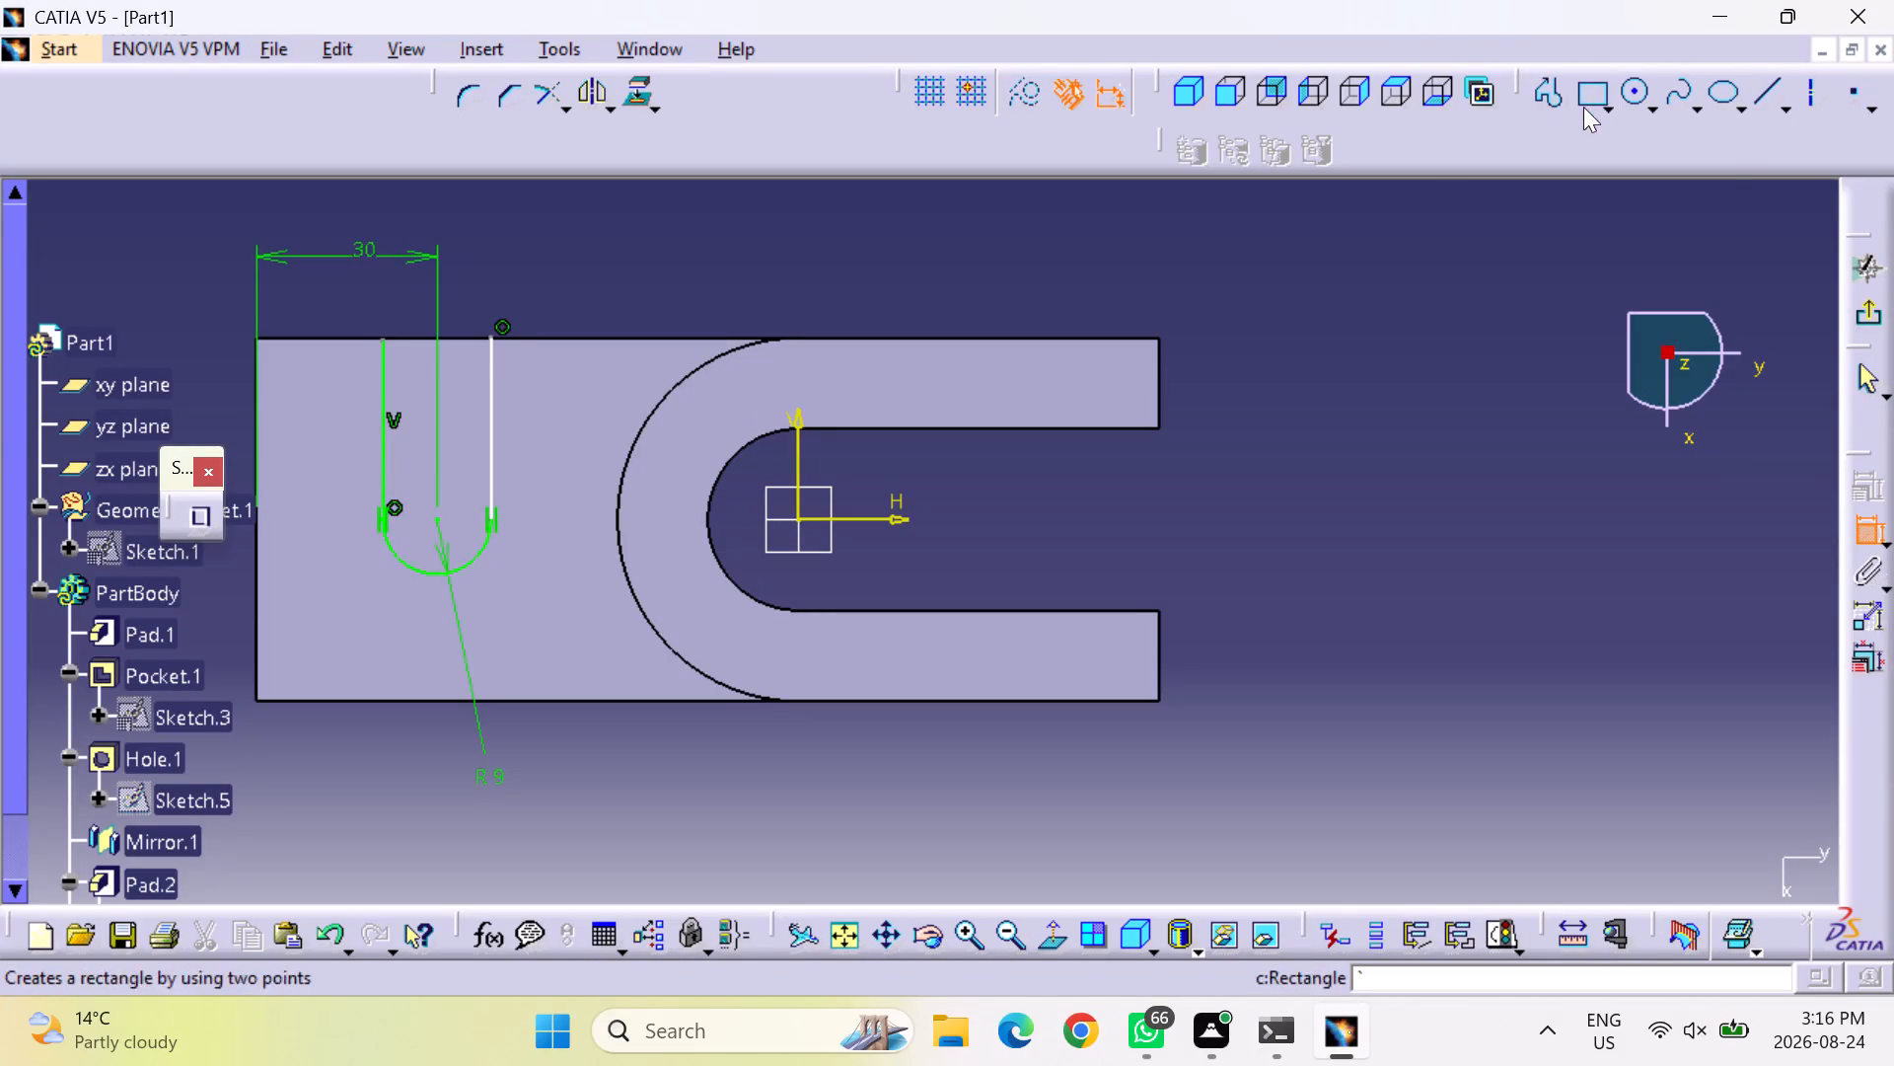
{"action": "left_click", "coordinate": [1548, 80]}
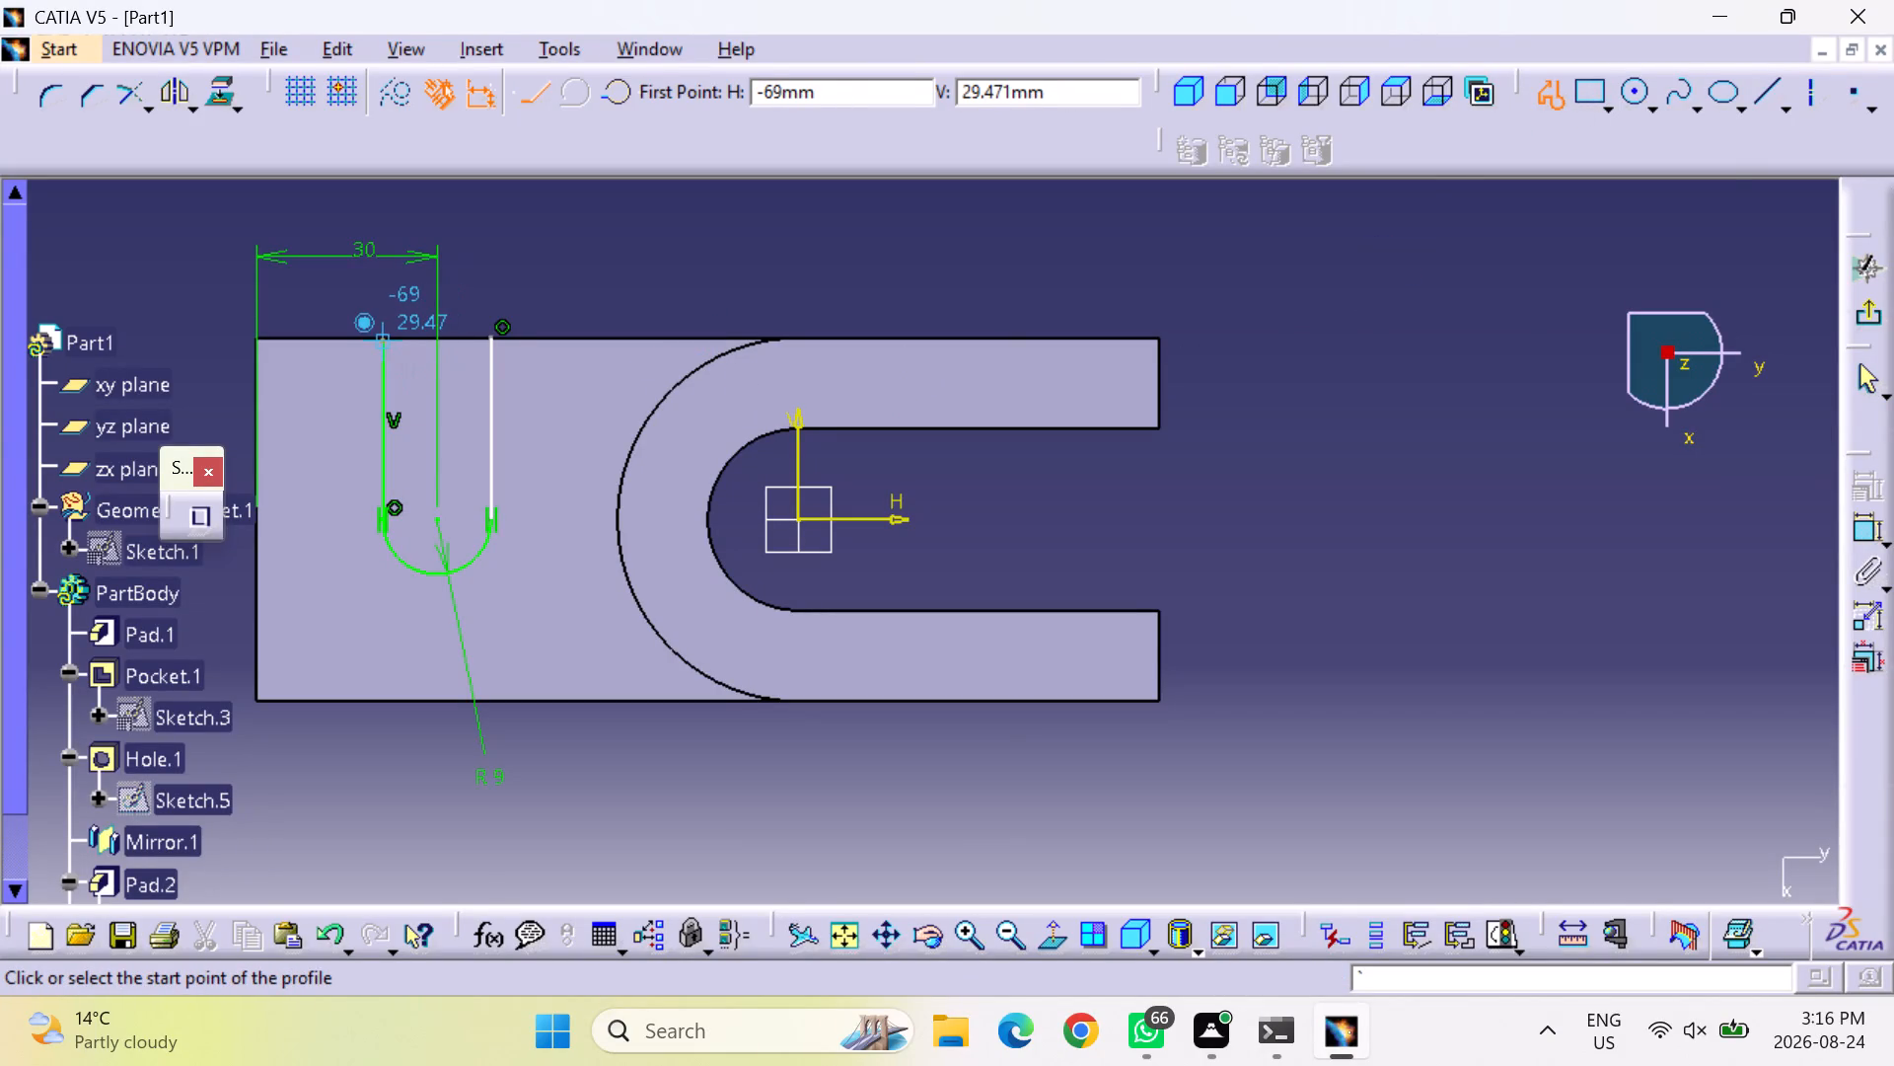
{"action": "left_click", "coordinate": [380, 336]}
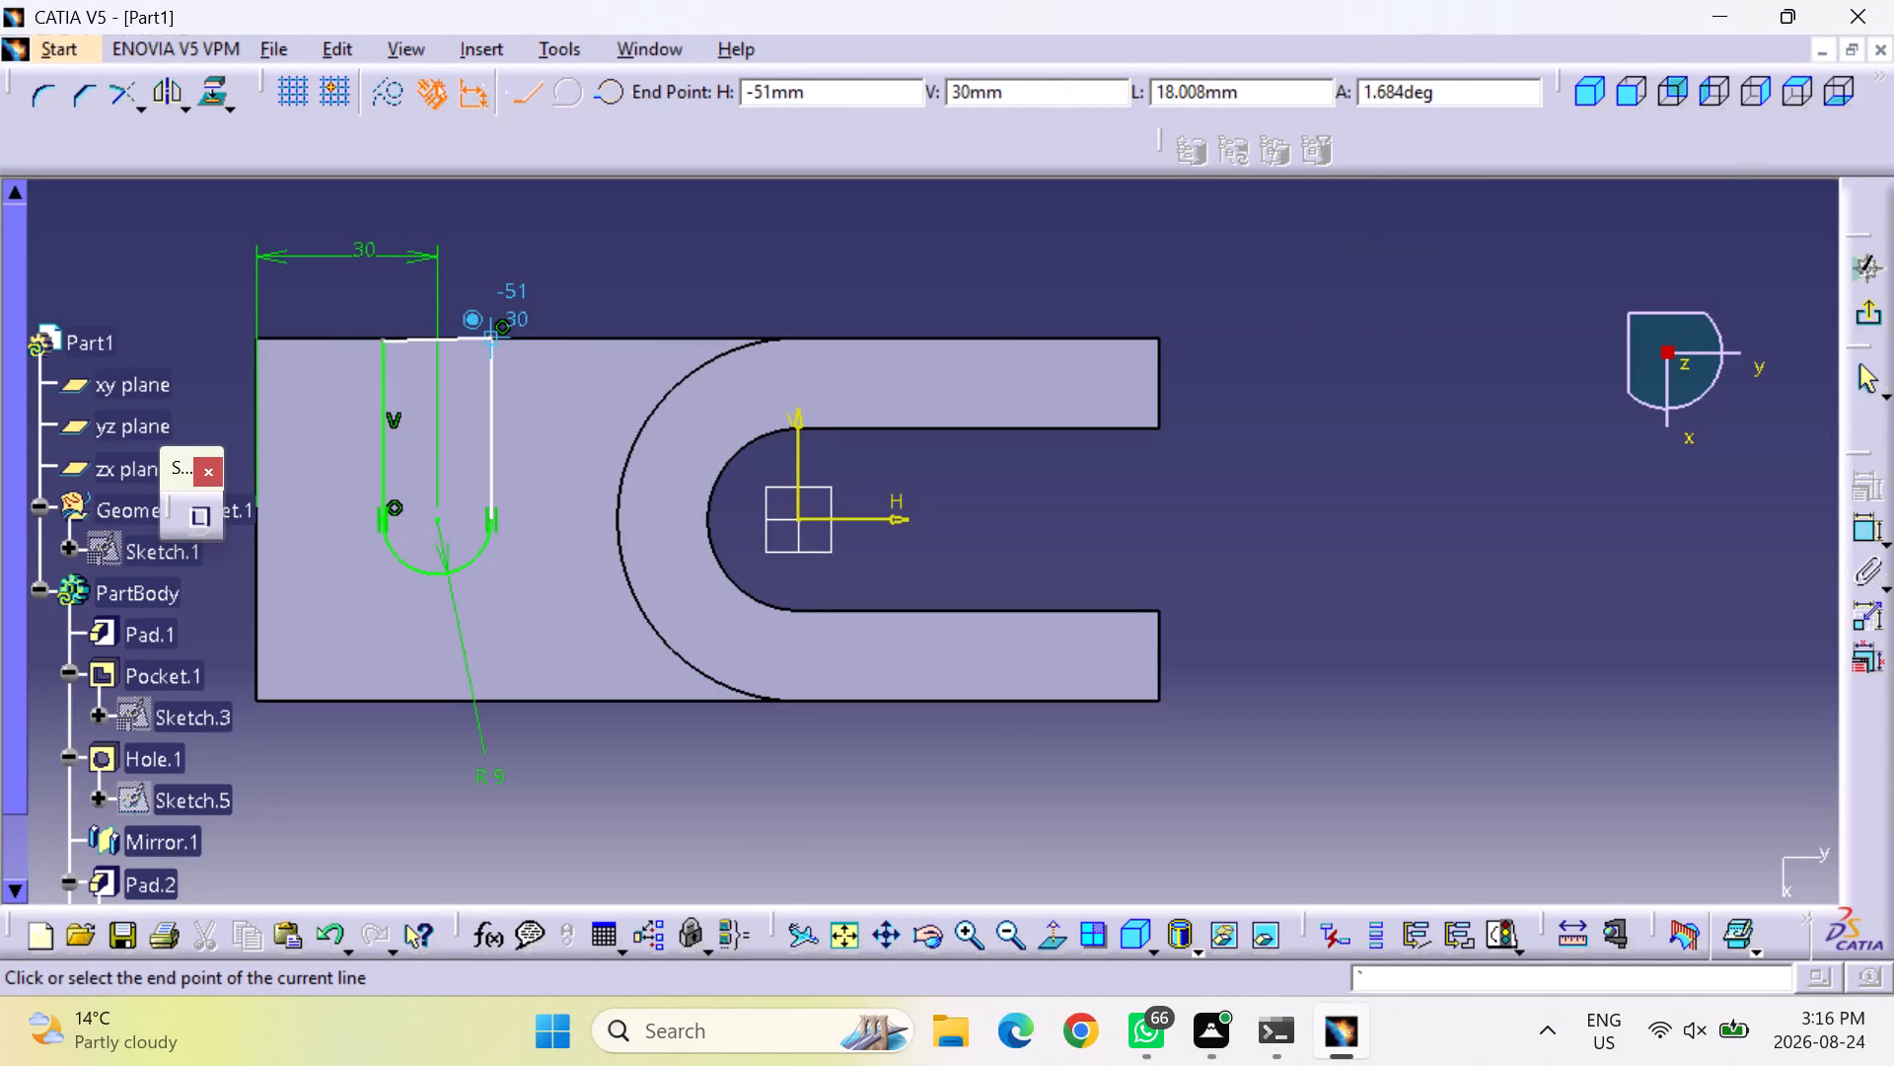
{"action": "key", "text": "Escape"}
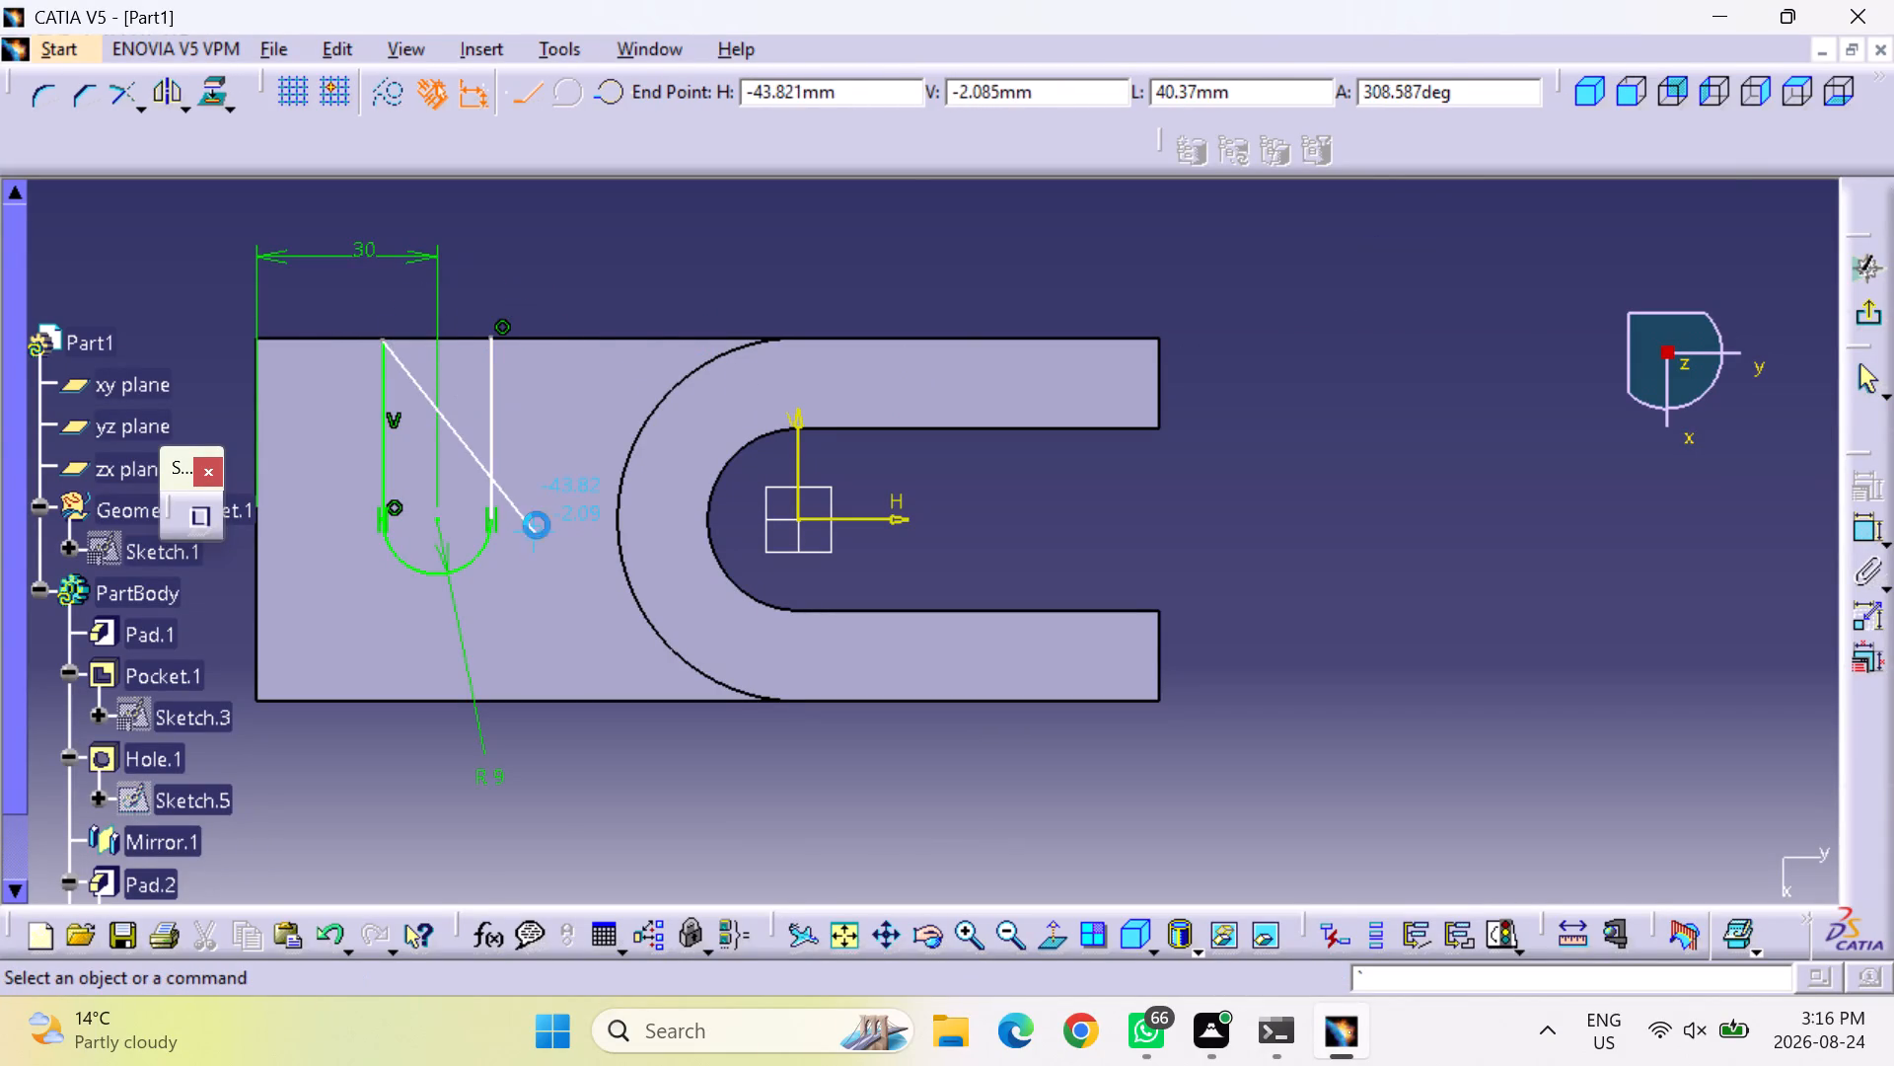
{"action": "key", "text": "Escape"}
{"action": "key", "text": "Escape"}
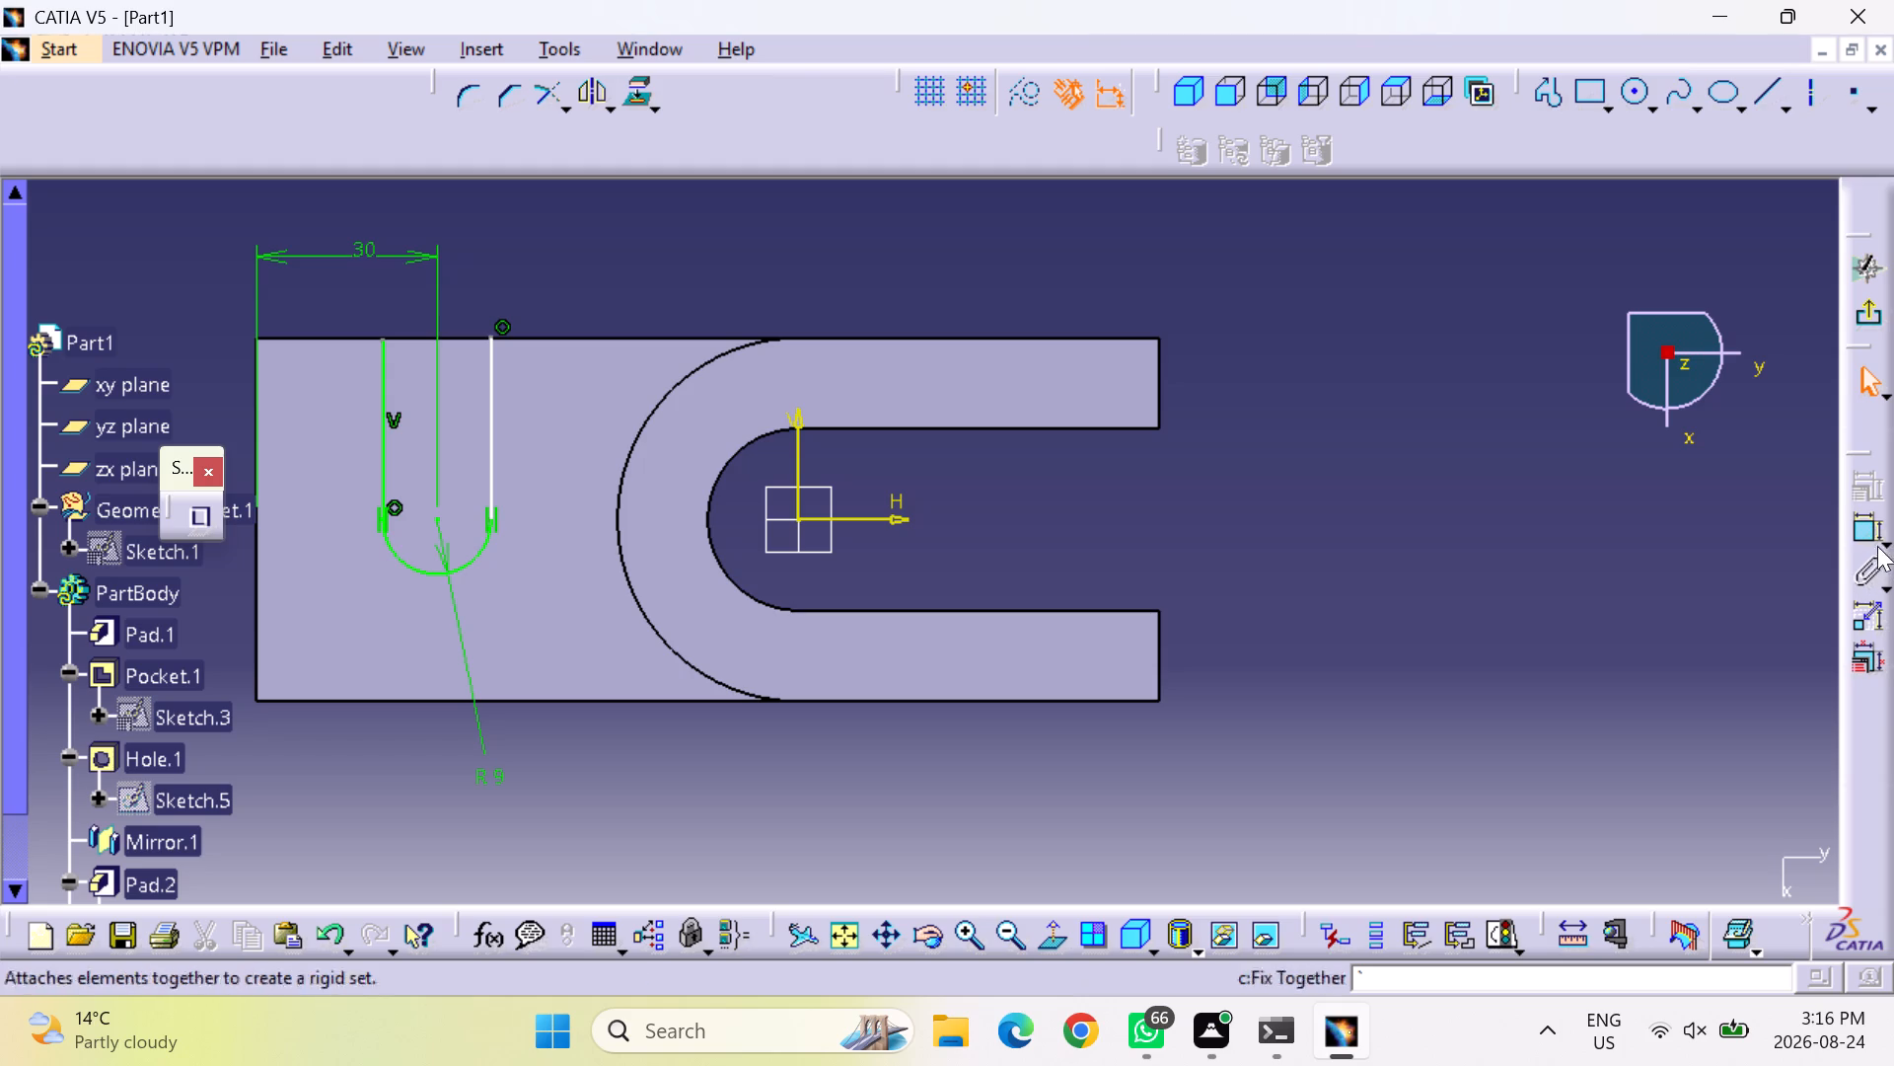
Constrain the upper endpoint of the slot's left side as coincident with the plate's upper edge.
{"action": "left_click", "coordinate": [1872, 522]}
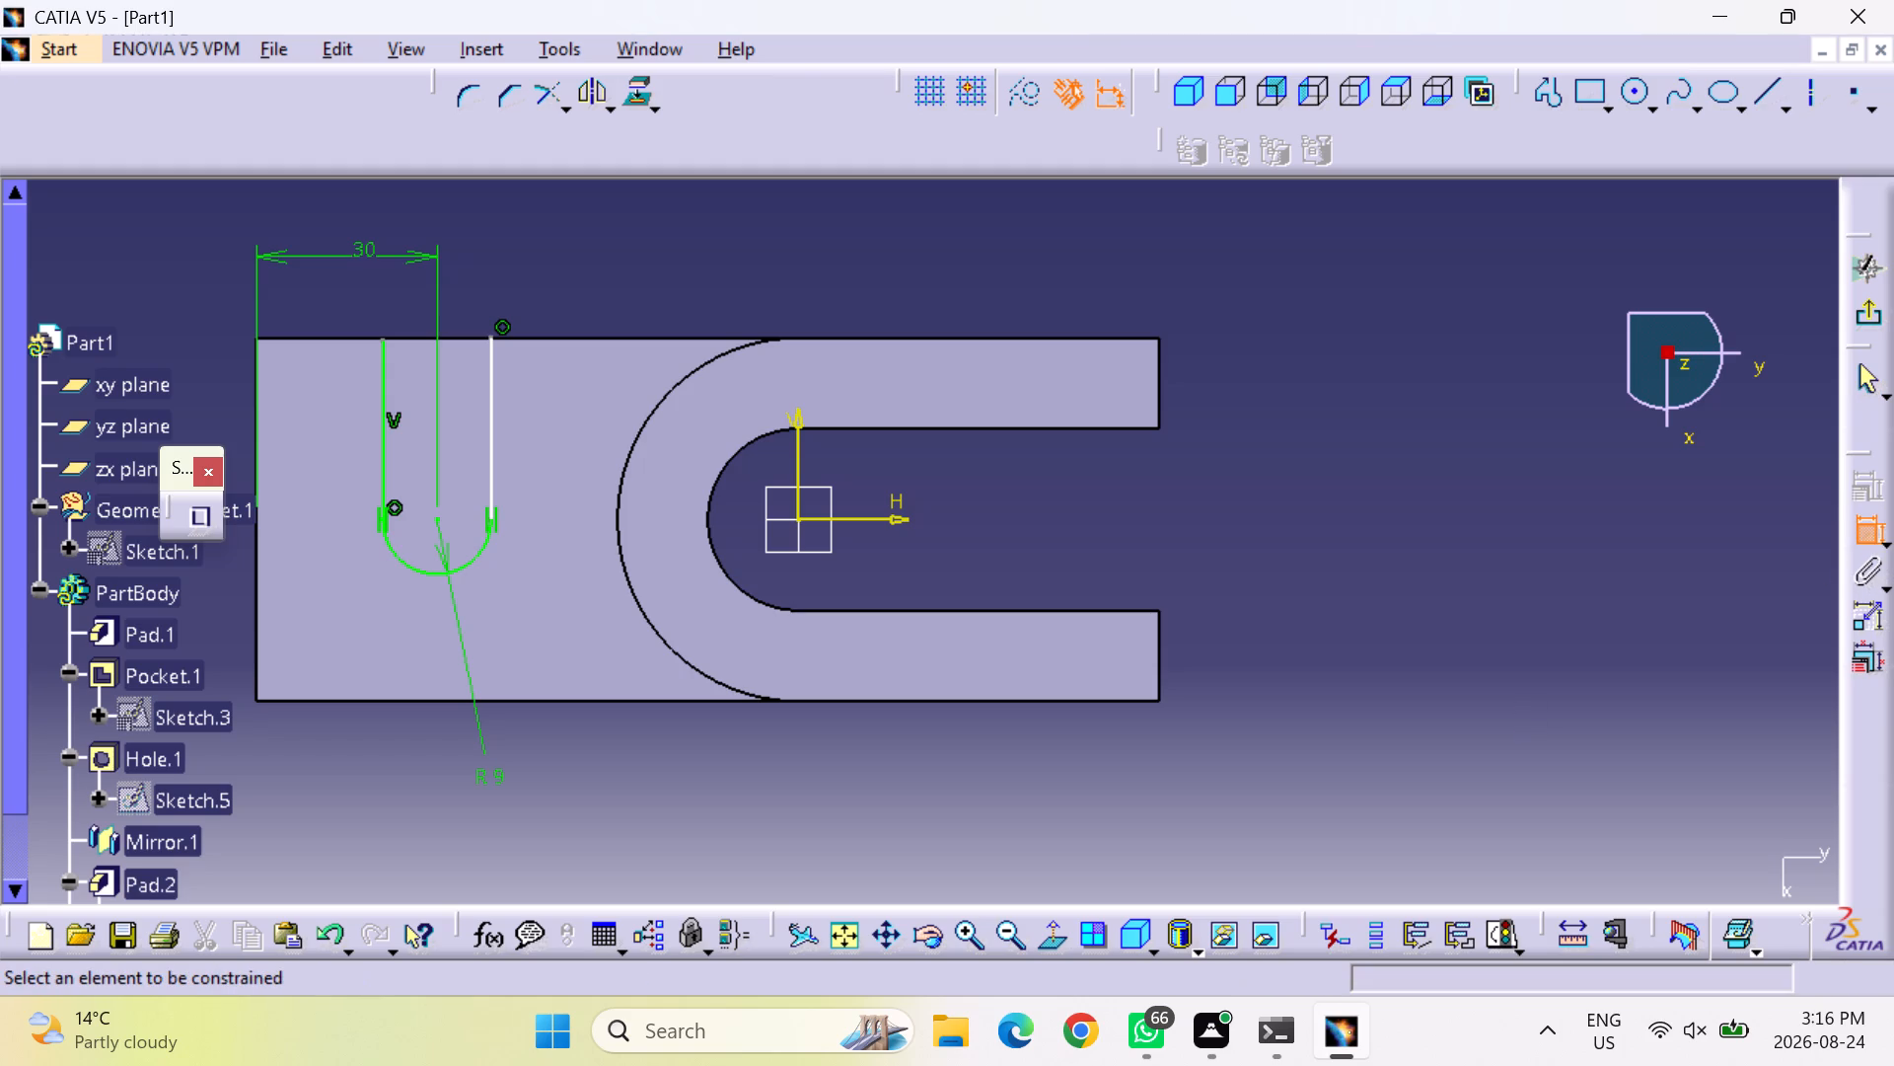
{"action": "left_click", "coordinate": [386, 340]}
{"action": "left_click", "coordinate": [402, 336]}
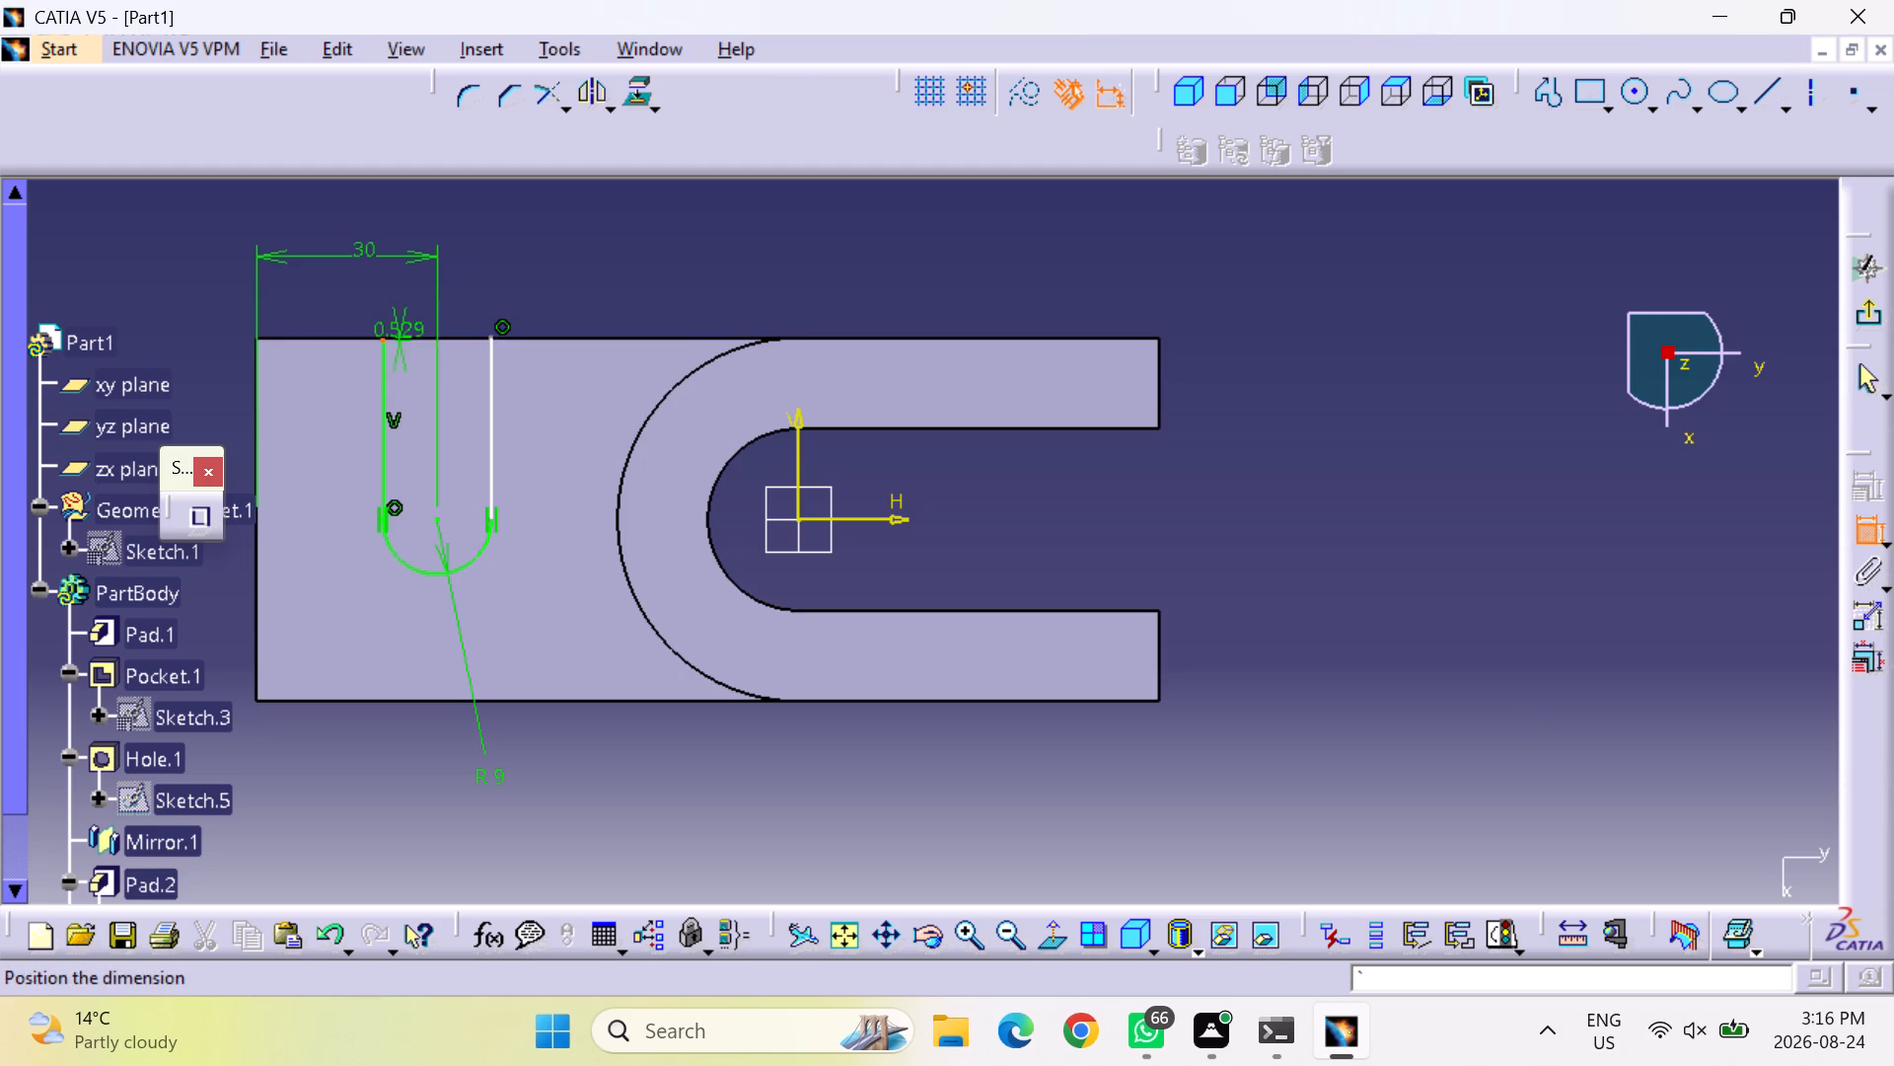
{"action": "right_click", "coordinate": [402, 336]}
{"action": "left_click", "coordinate": [550, 608]}
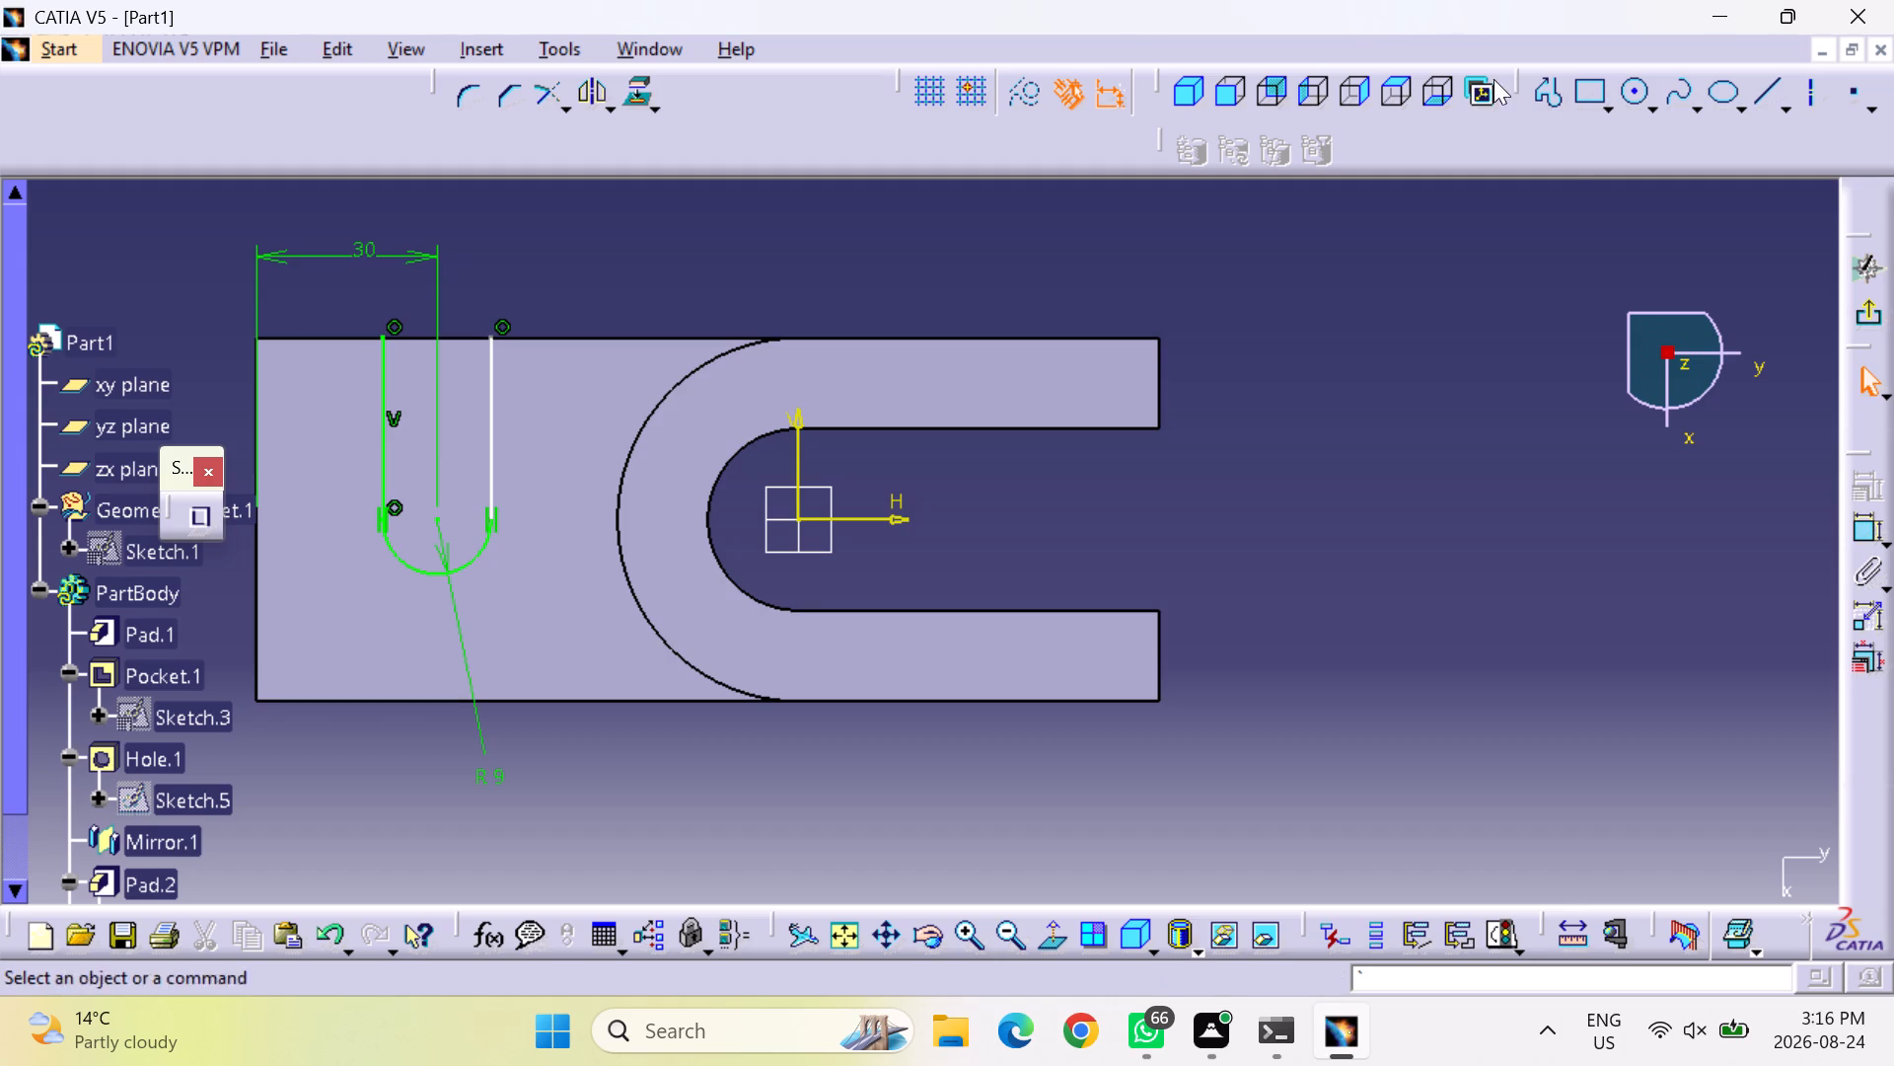
Draw a horizontal line about 18 mm long joining the upper endpoints of the slot's two sides, closing the profile.
{"action": "left_click", "coordinate": [1562, 102]}
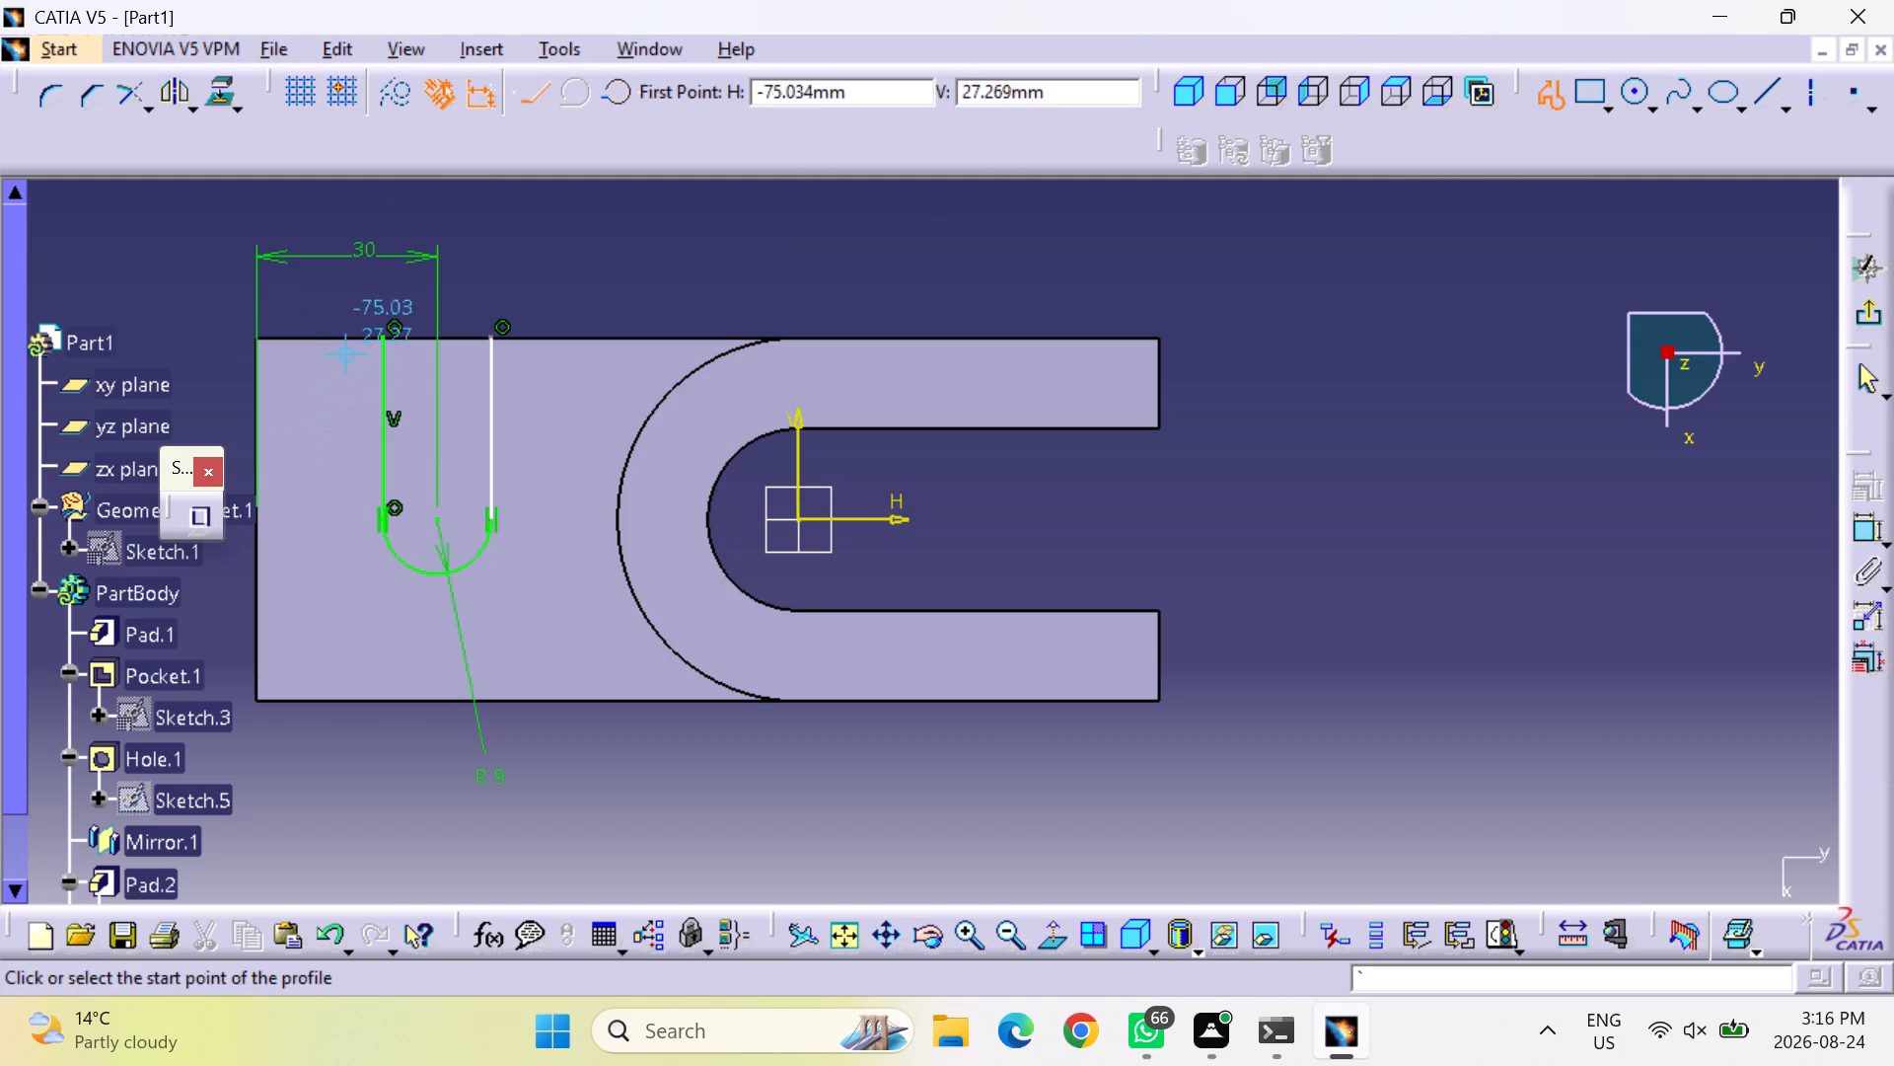
{"action": "left_click", "coordinate": [387, 335]}
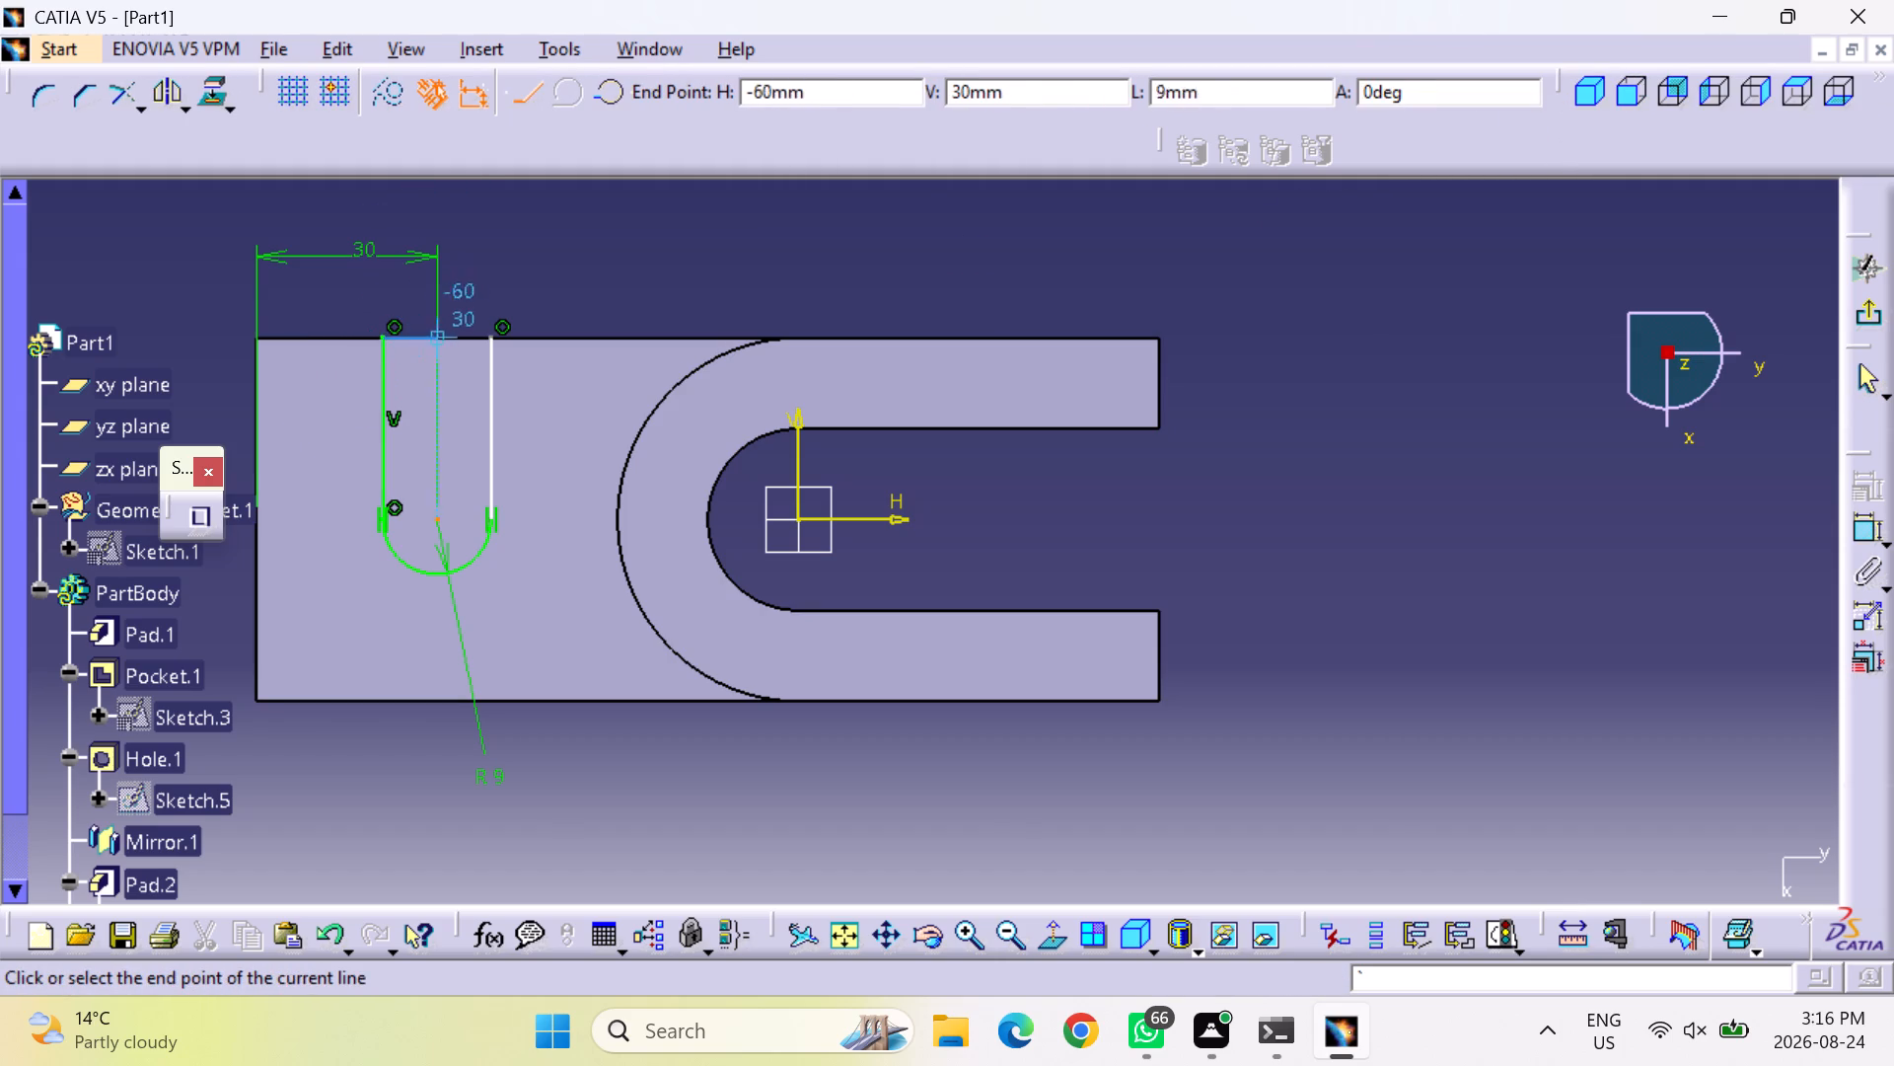
{"action": "left_click", "coordinate": [493, 334]}
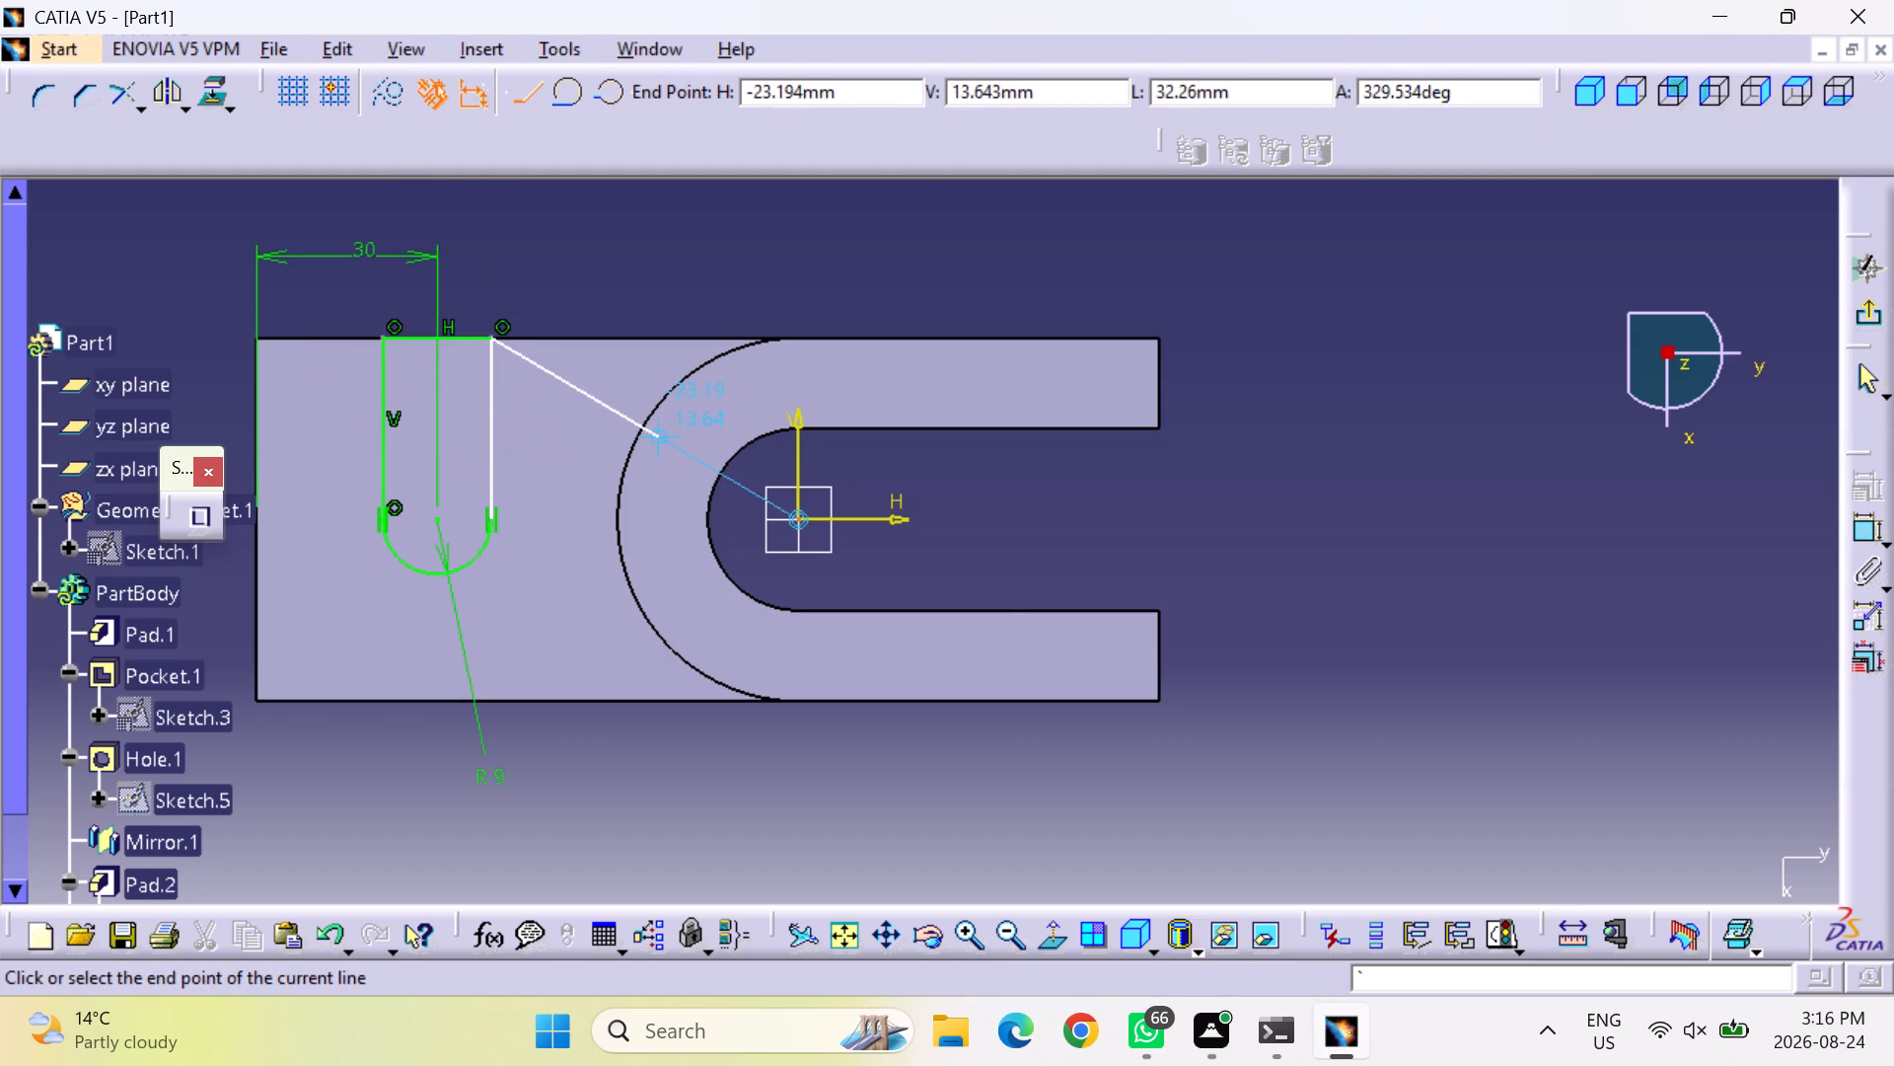
{"action": "key", "text": "Escape"}
{"action": "key", "text": "Escape"}
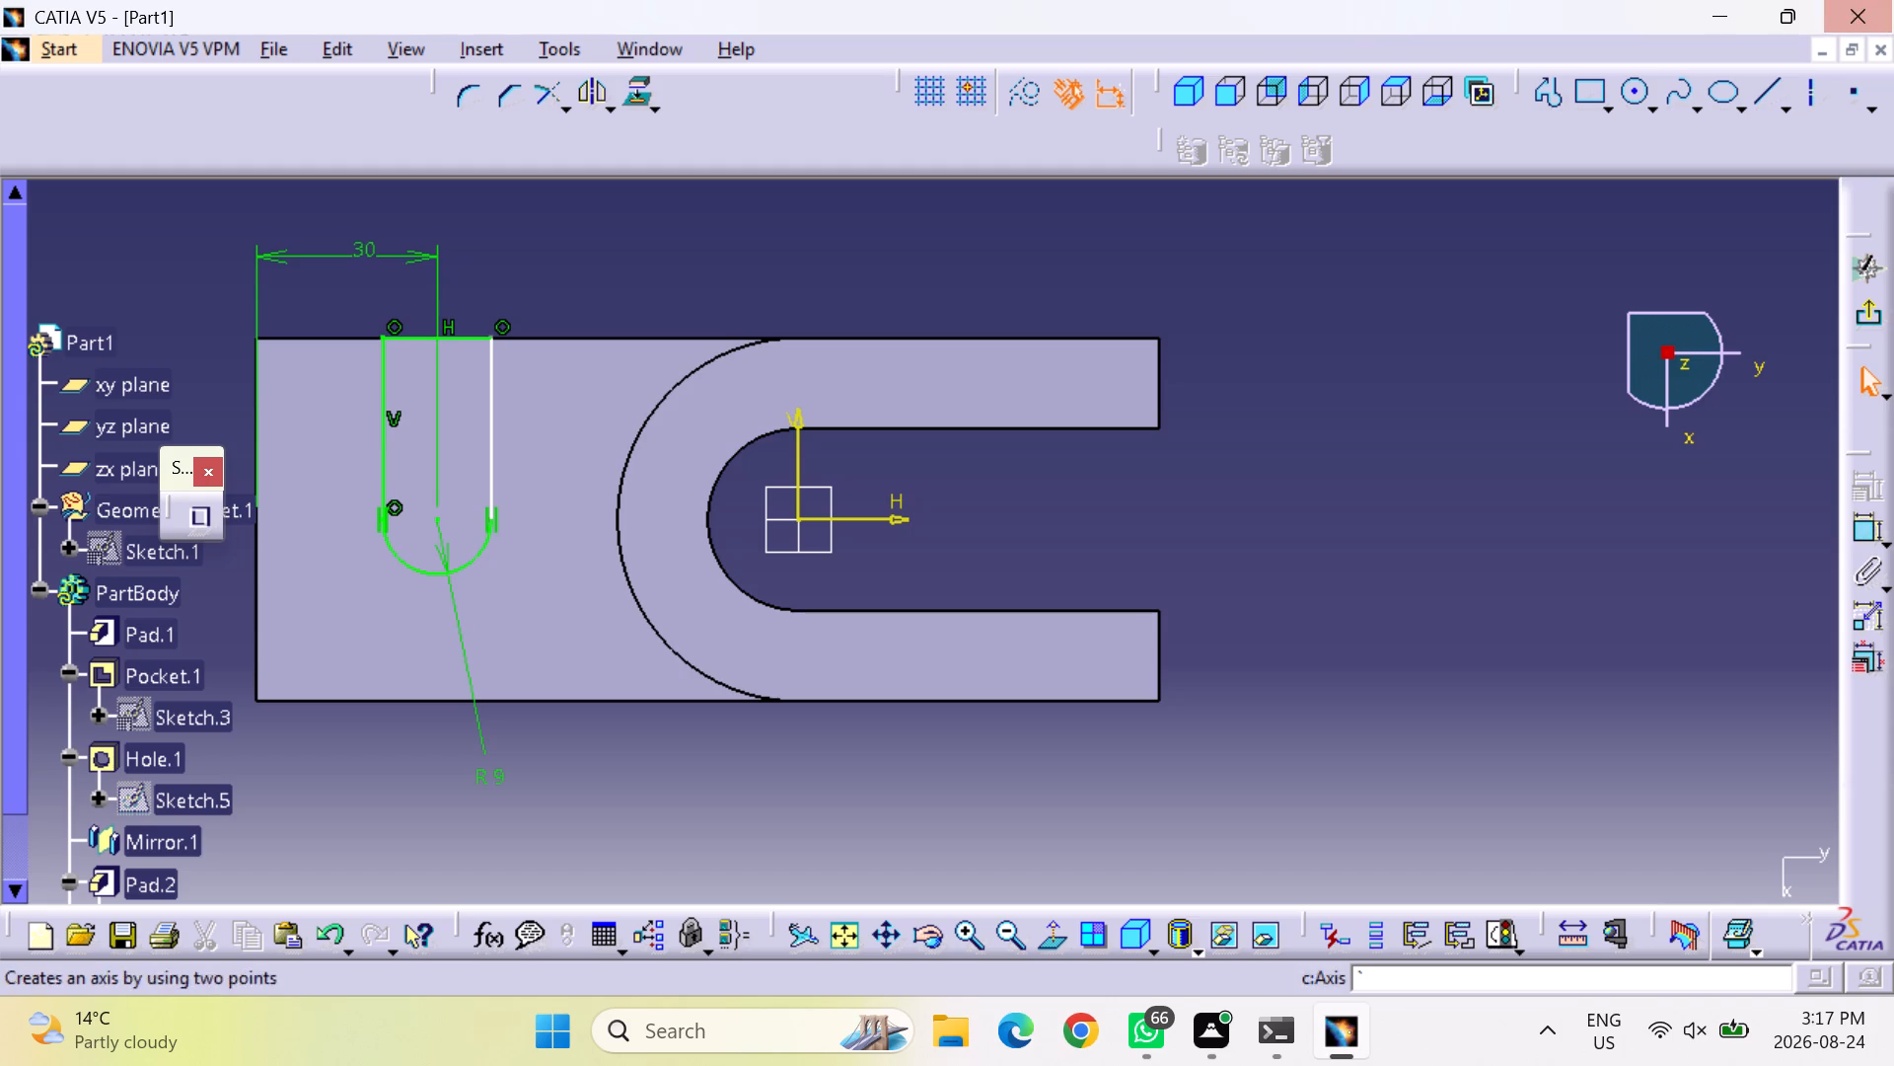
Dimension the length of the slot's right straight side, place the dimension beside the plate's left end, and exit the sketch.
{"action": "left_click", "coordinate": [1865, 525]}
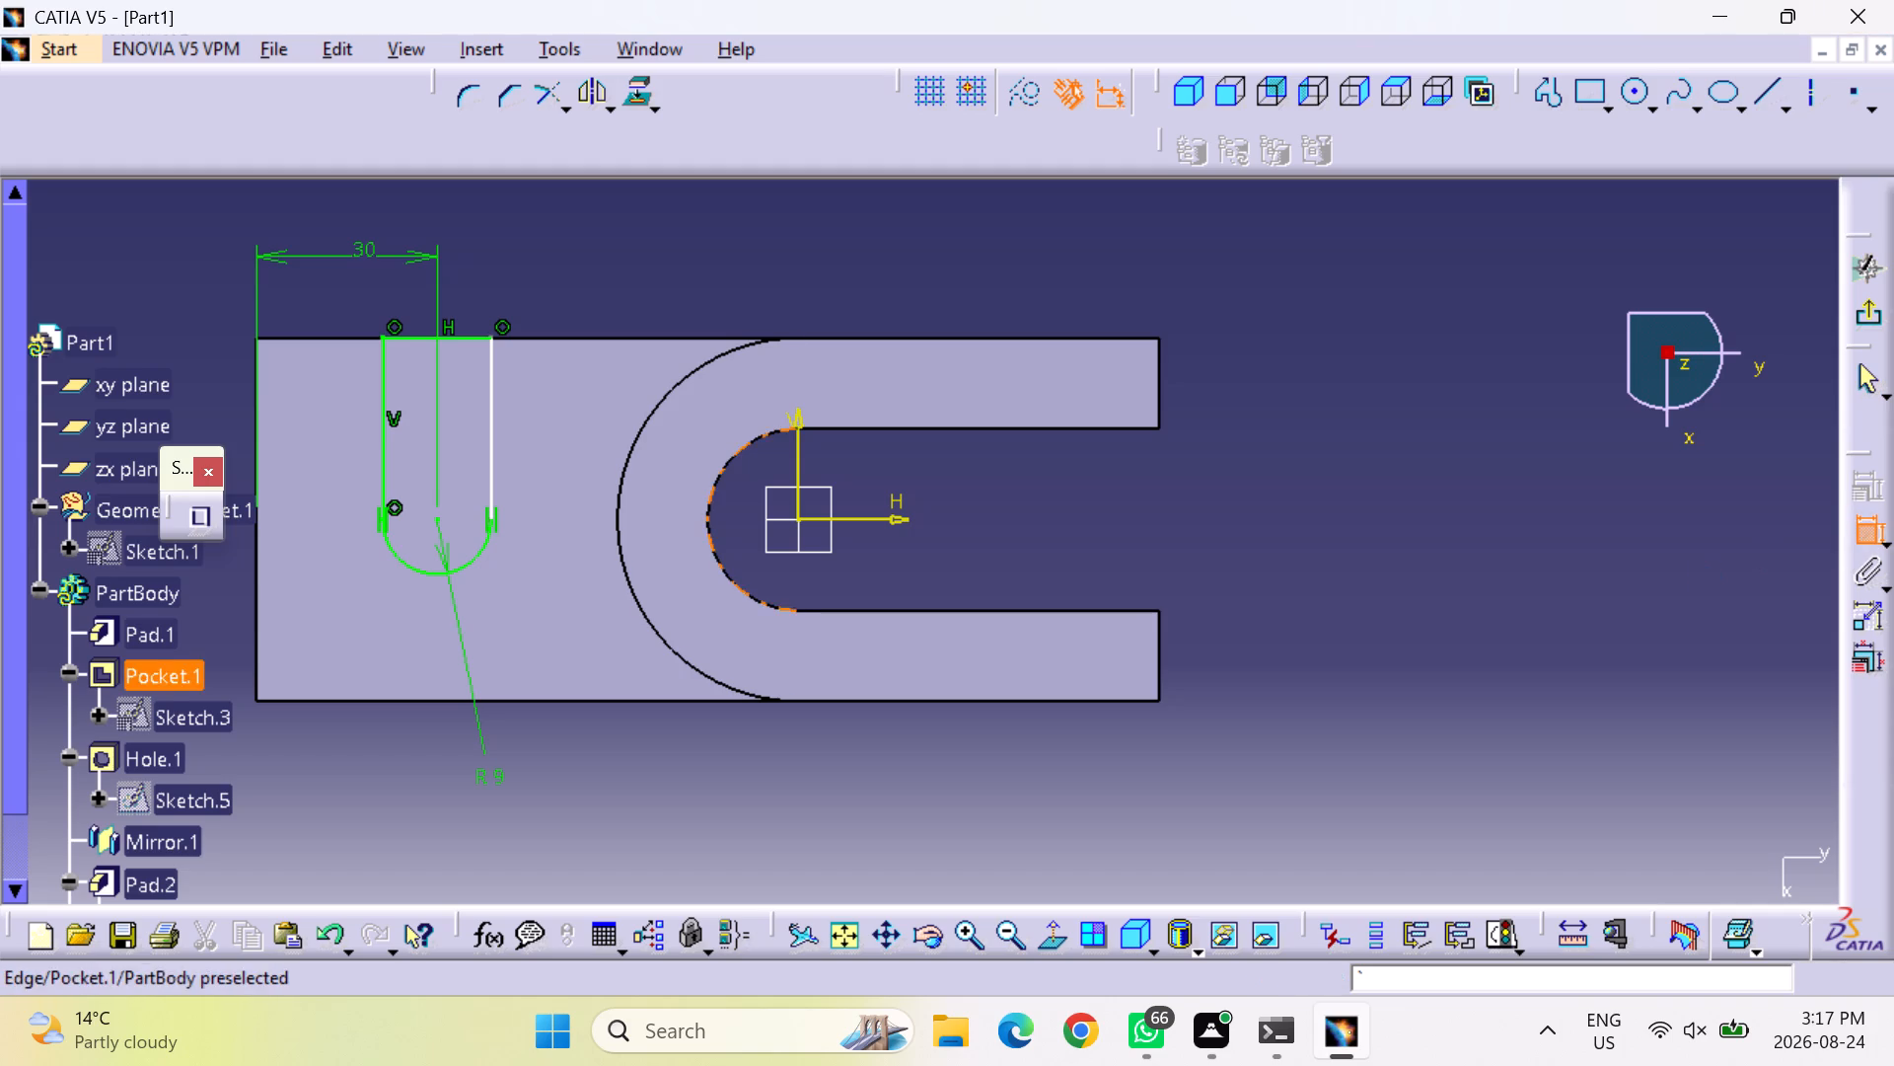
{"action": "left_click", "coordinate": [492, 433]}
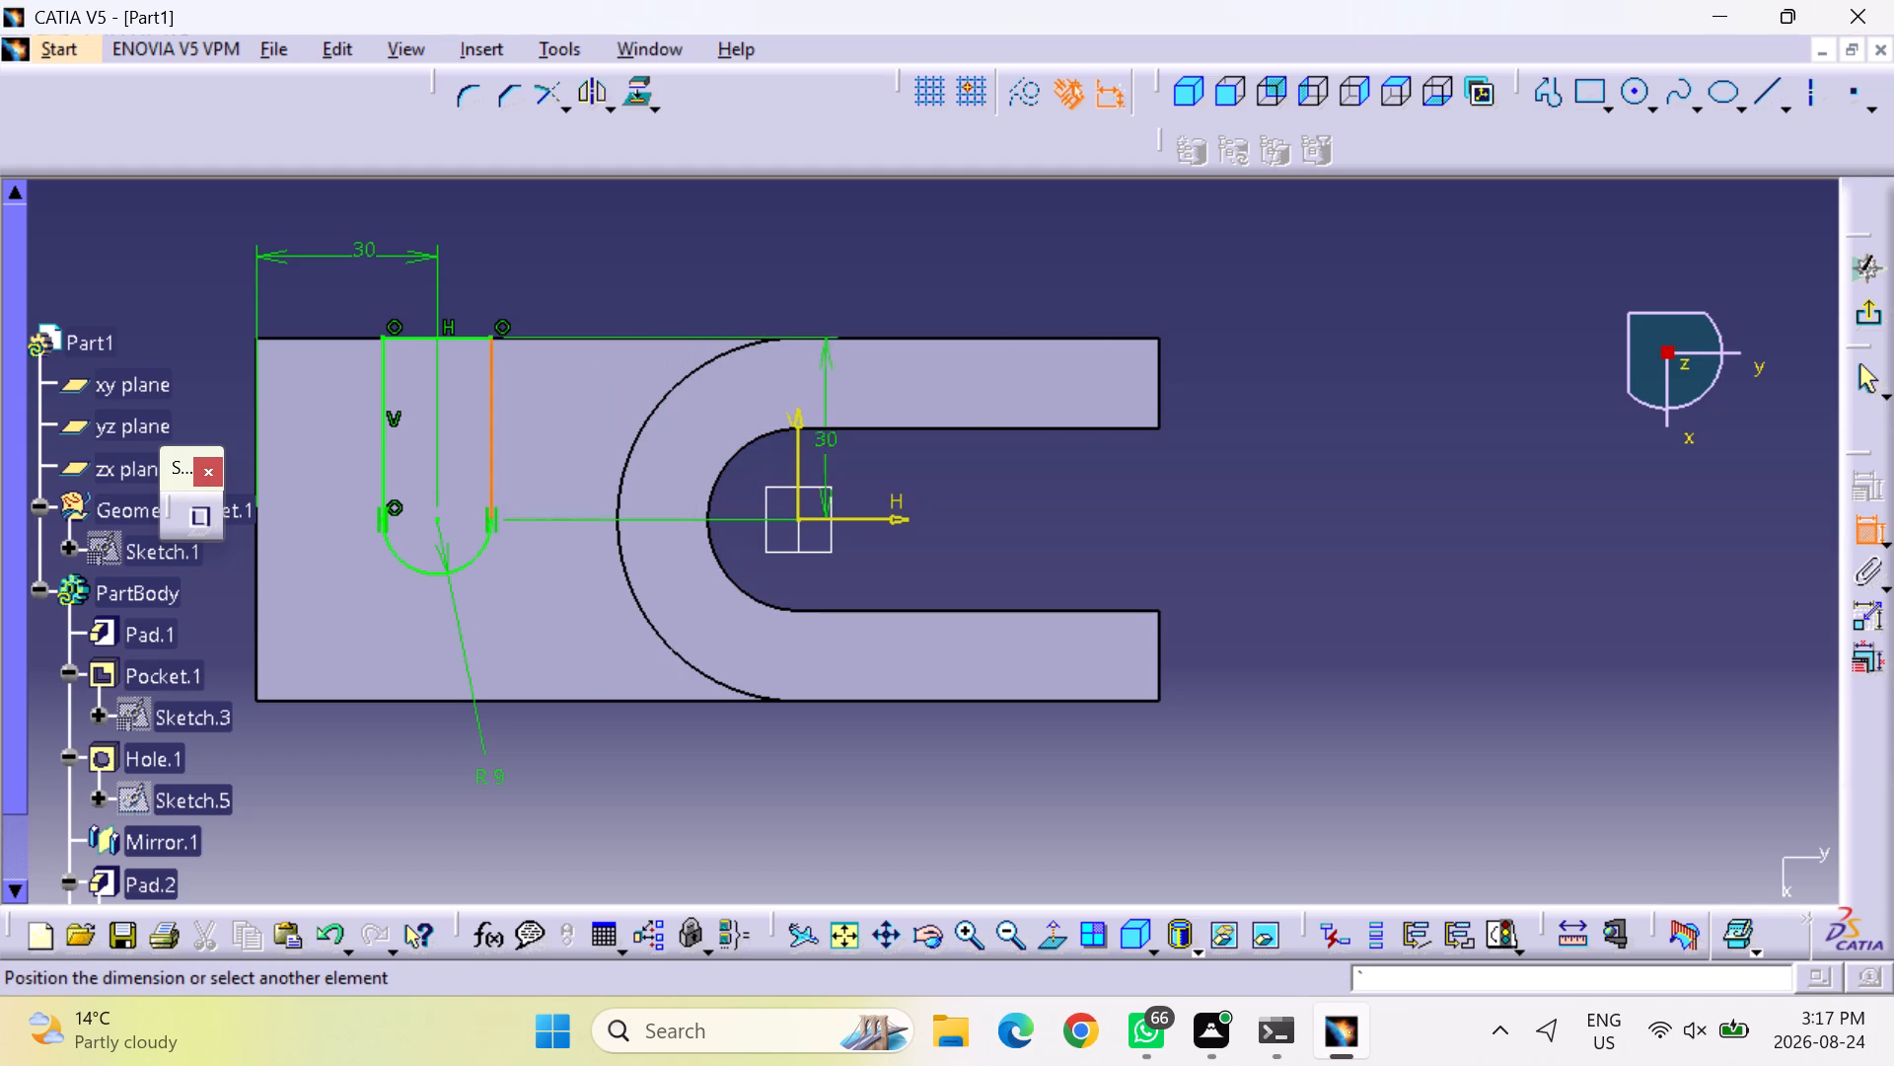
{"action": "left_click", "coordinate": [1315, 412]}
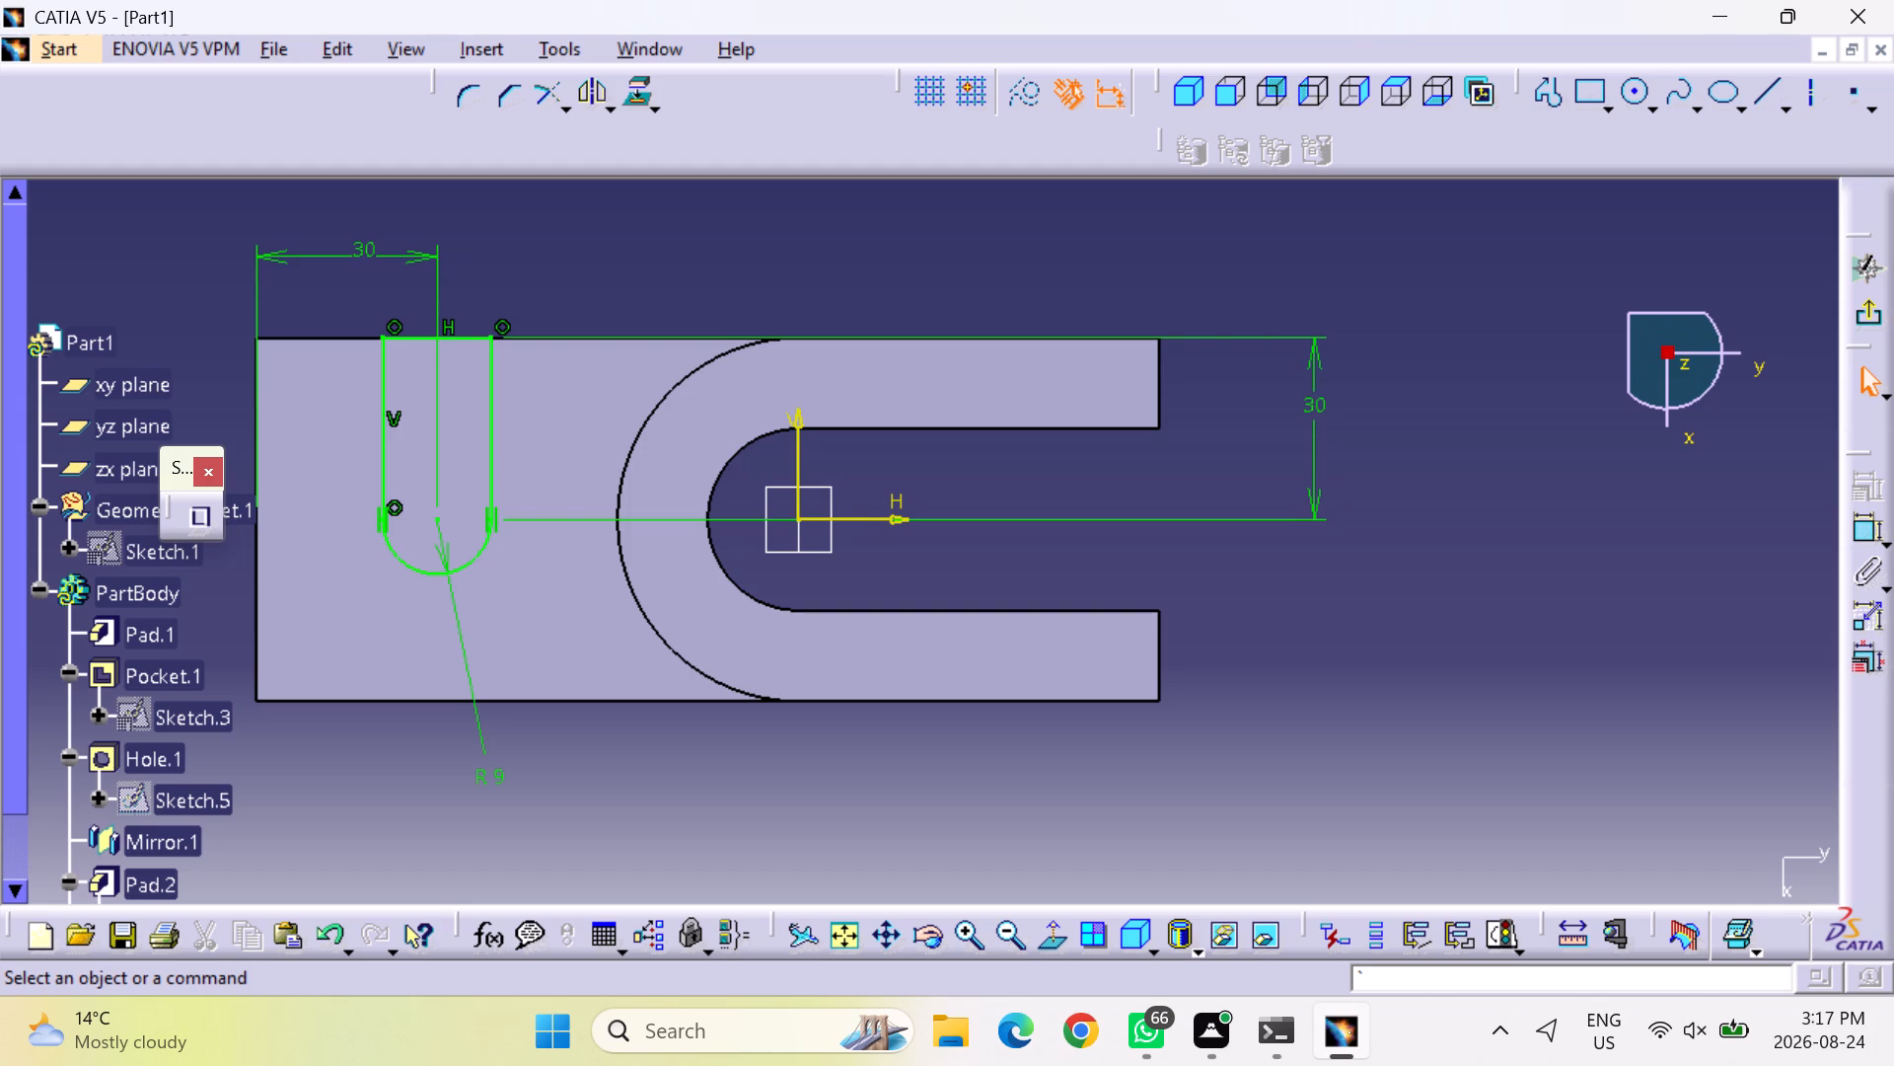
{"action": "left_click_drag", "start_coordinate": [1313, 405], "coordinate": [1271, 396]}
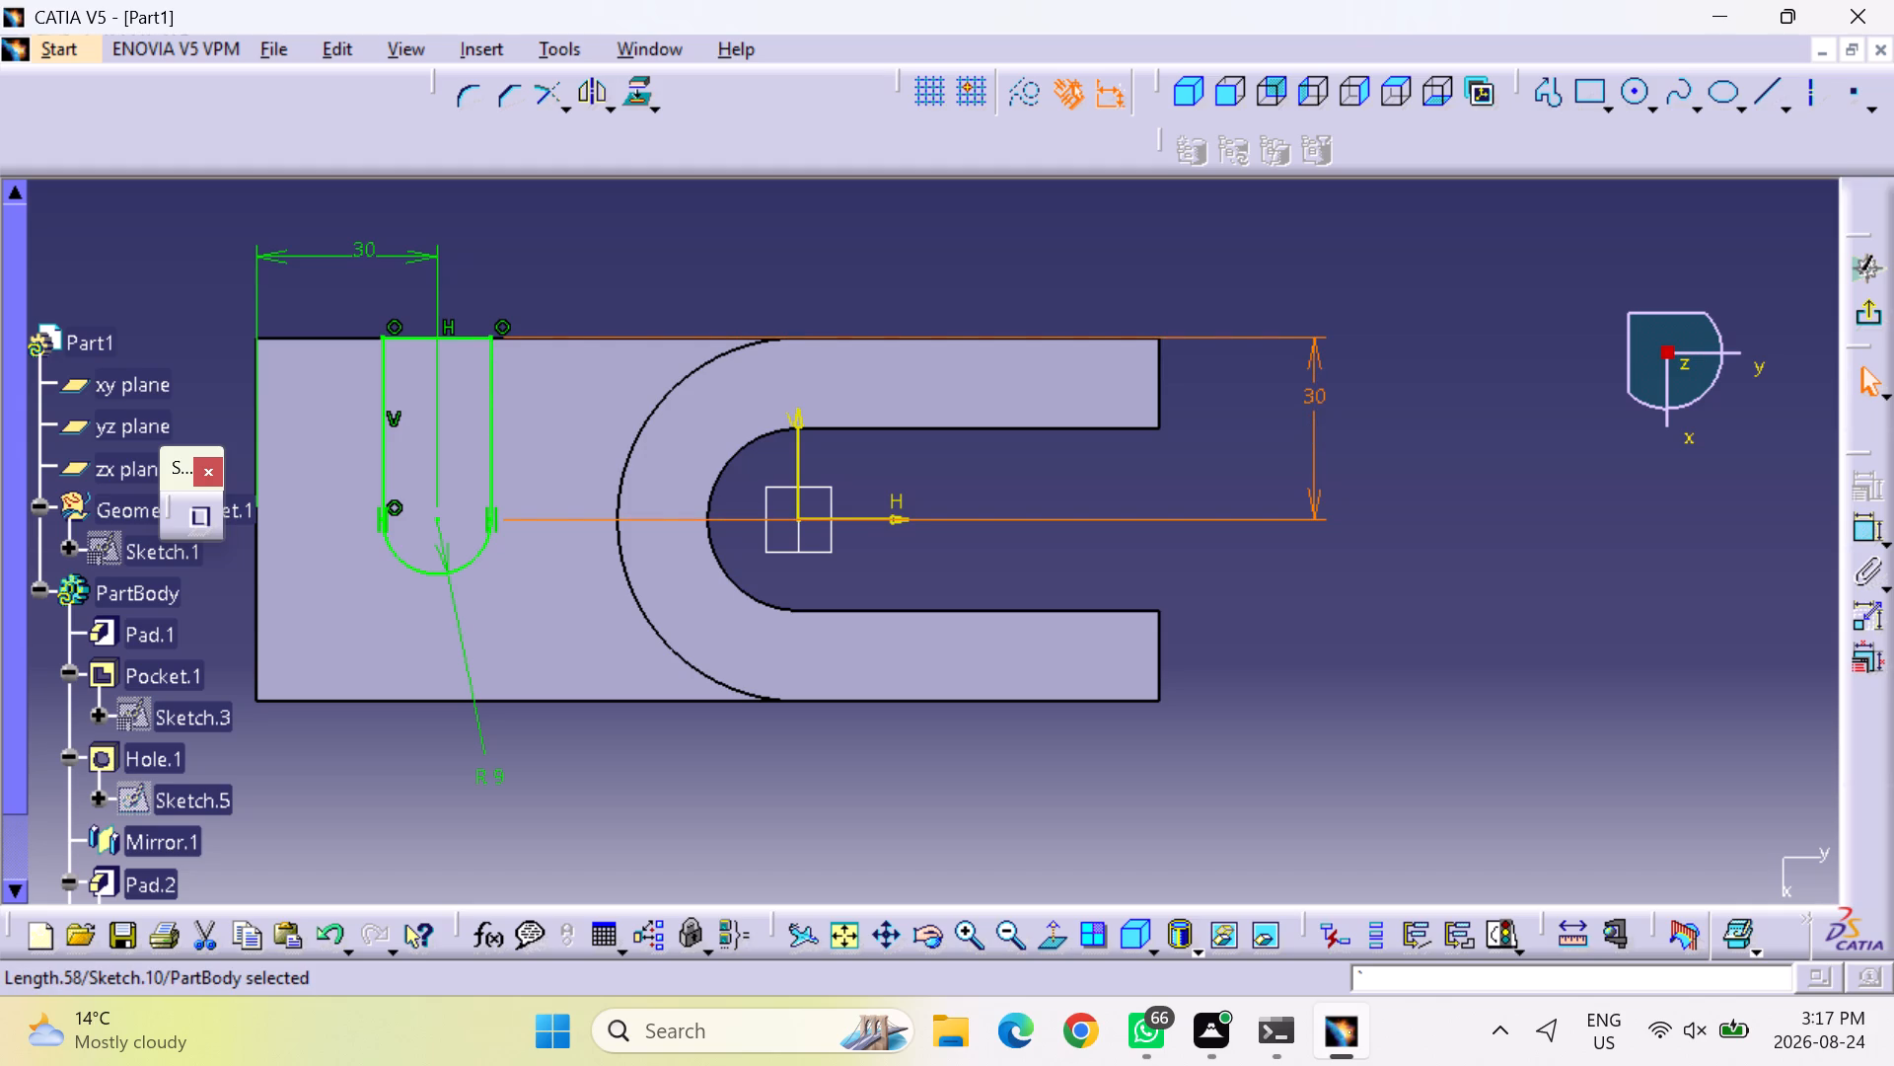
{"action": "left_click_drag", "start_coordinate": [1321, 348], "coordinate": [245, 427]}
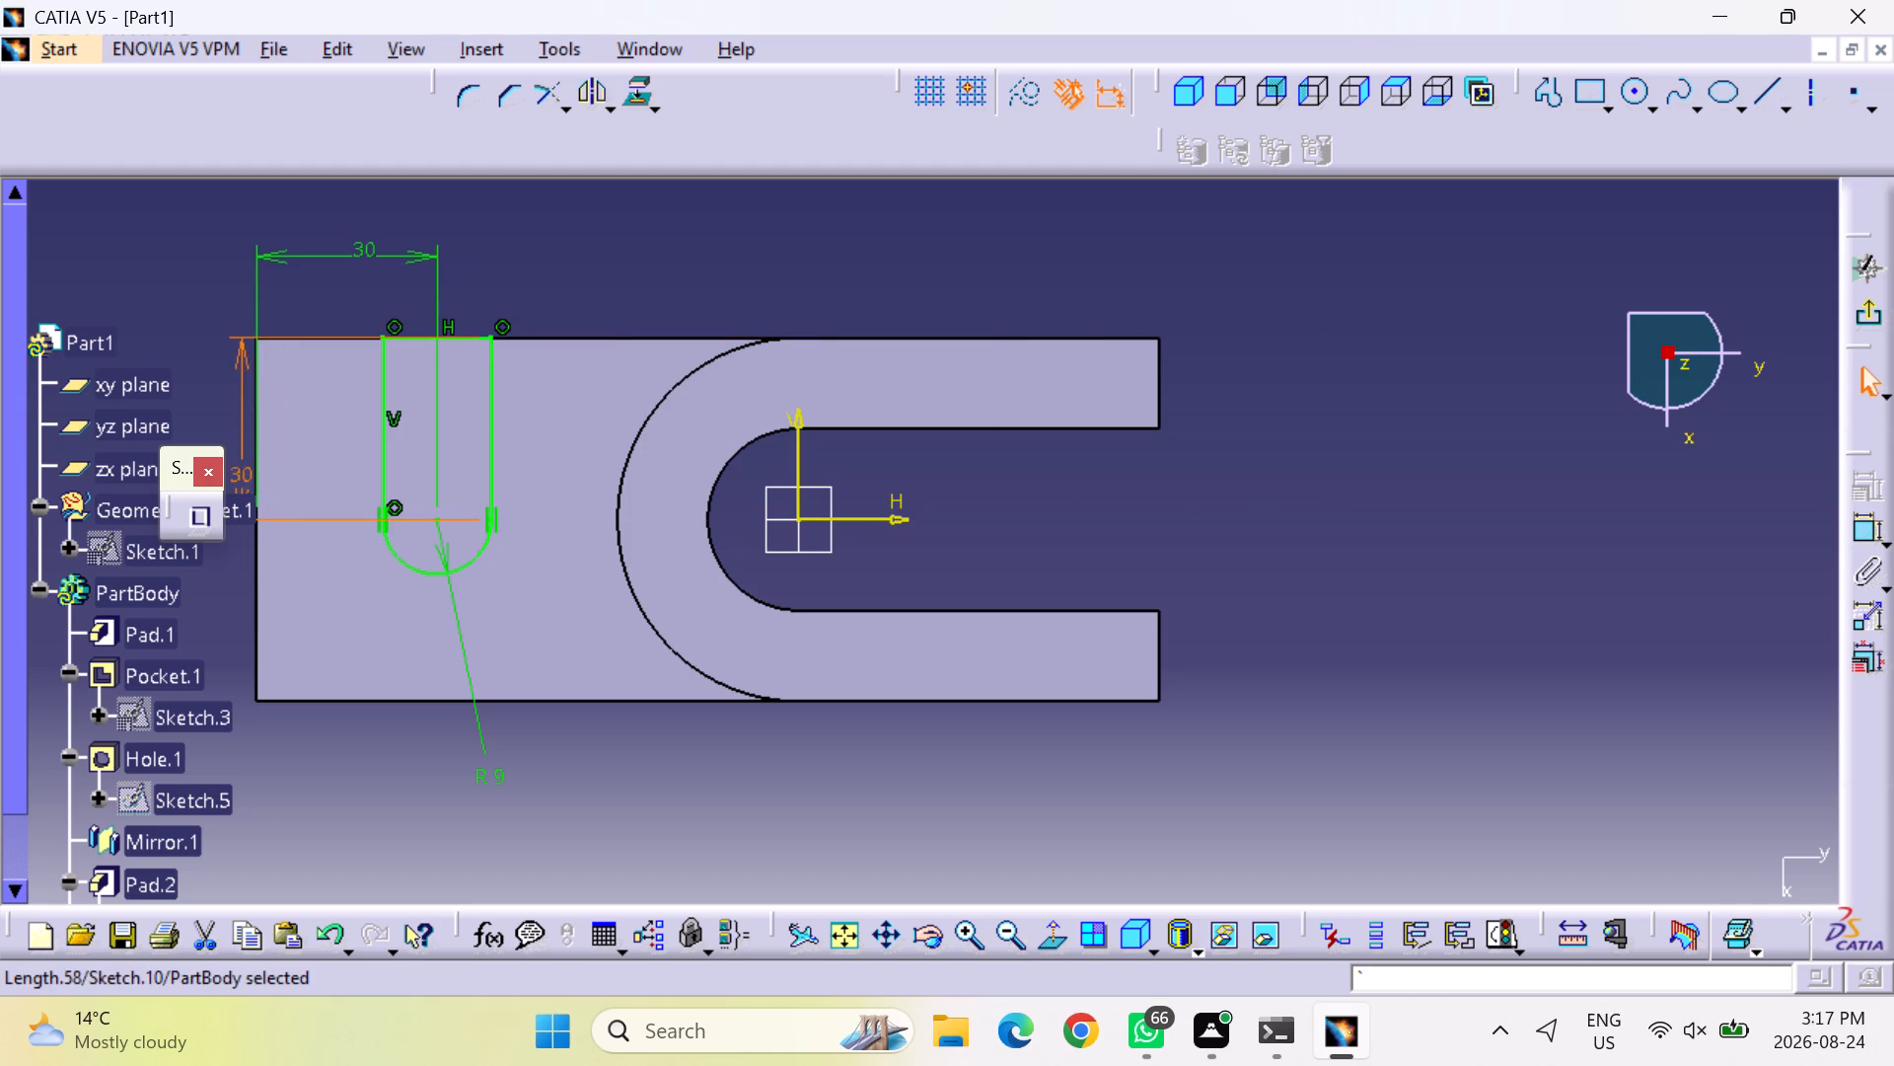
{"action": "left_click_drag", "start_coordinate": [245, 427], "coordinate": [237, 421]}
{"action": "left_click", "coordinate": [232, 427]}
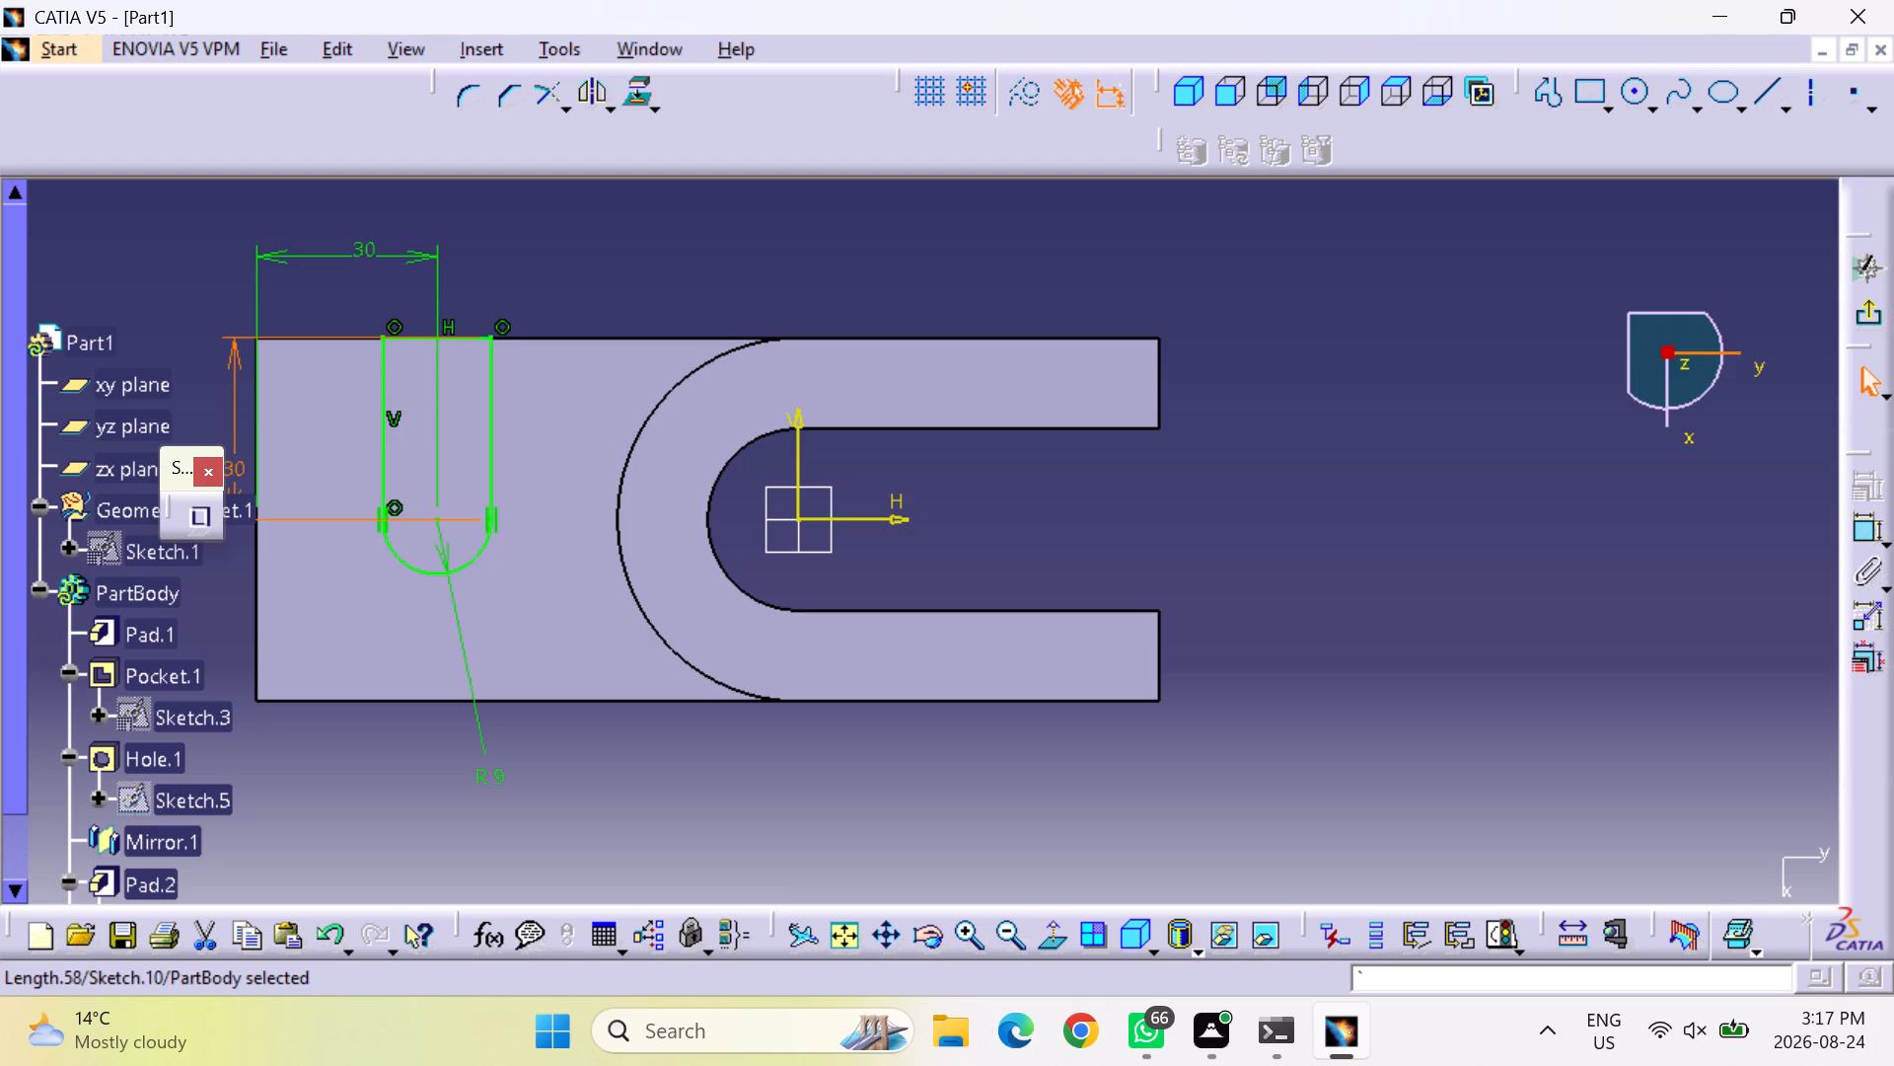
{"action": "left_click", "coordinate": [1863, 312]}
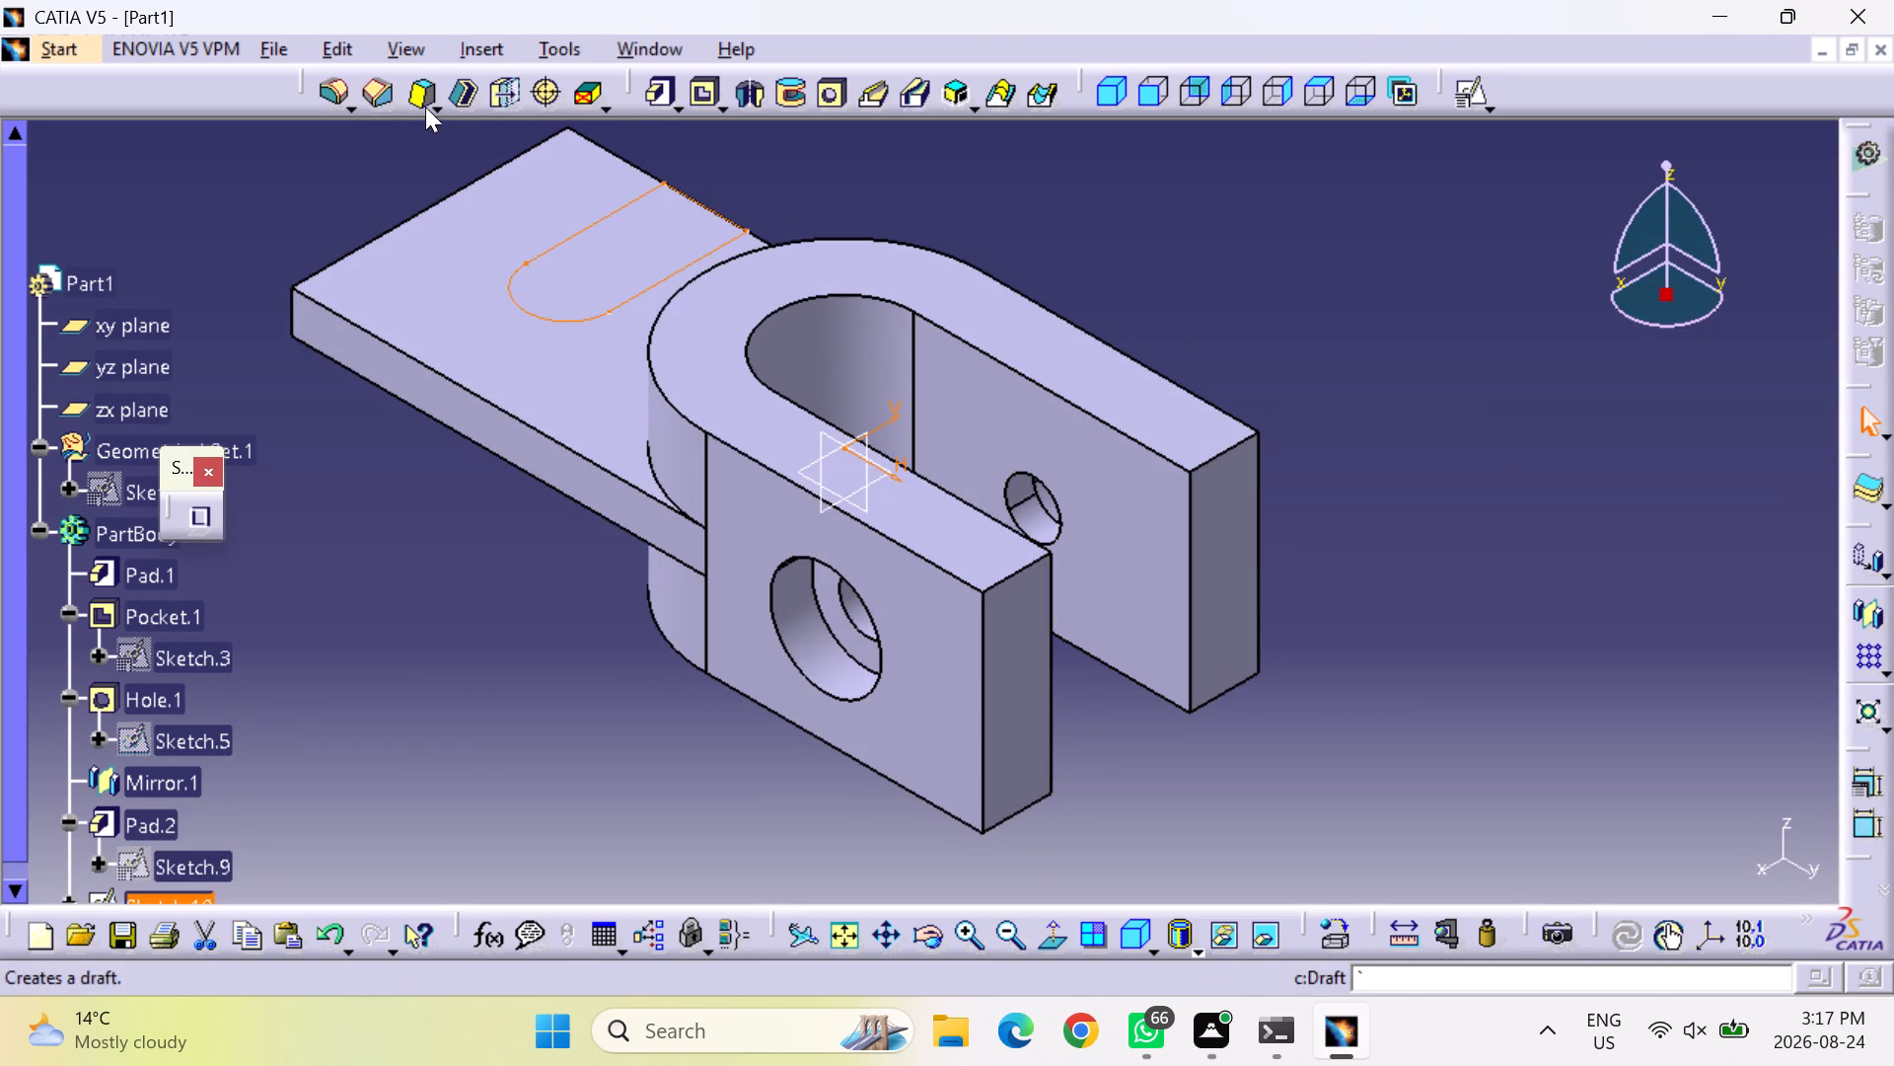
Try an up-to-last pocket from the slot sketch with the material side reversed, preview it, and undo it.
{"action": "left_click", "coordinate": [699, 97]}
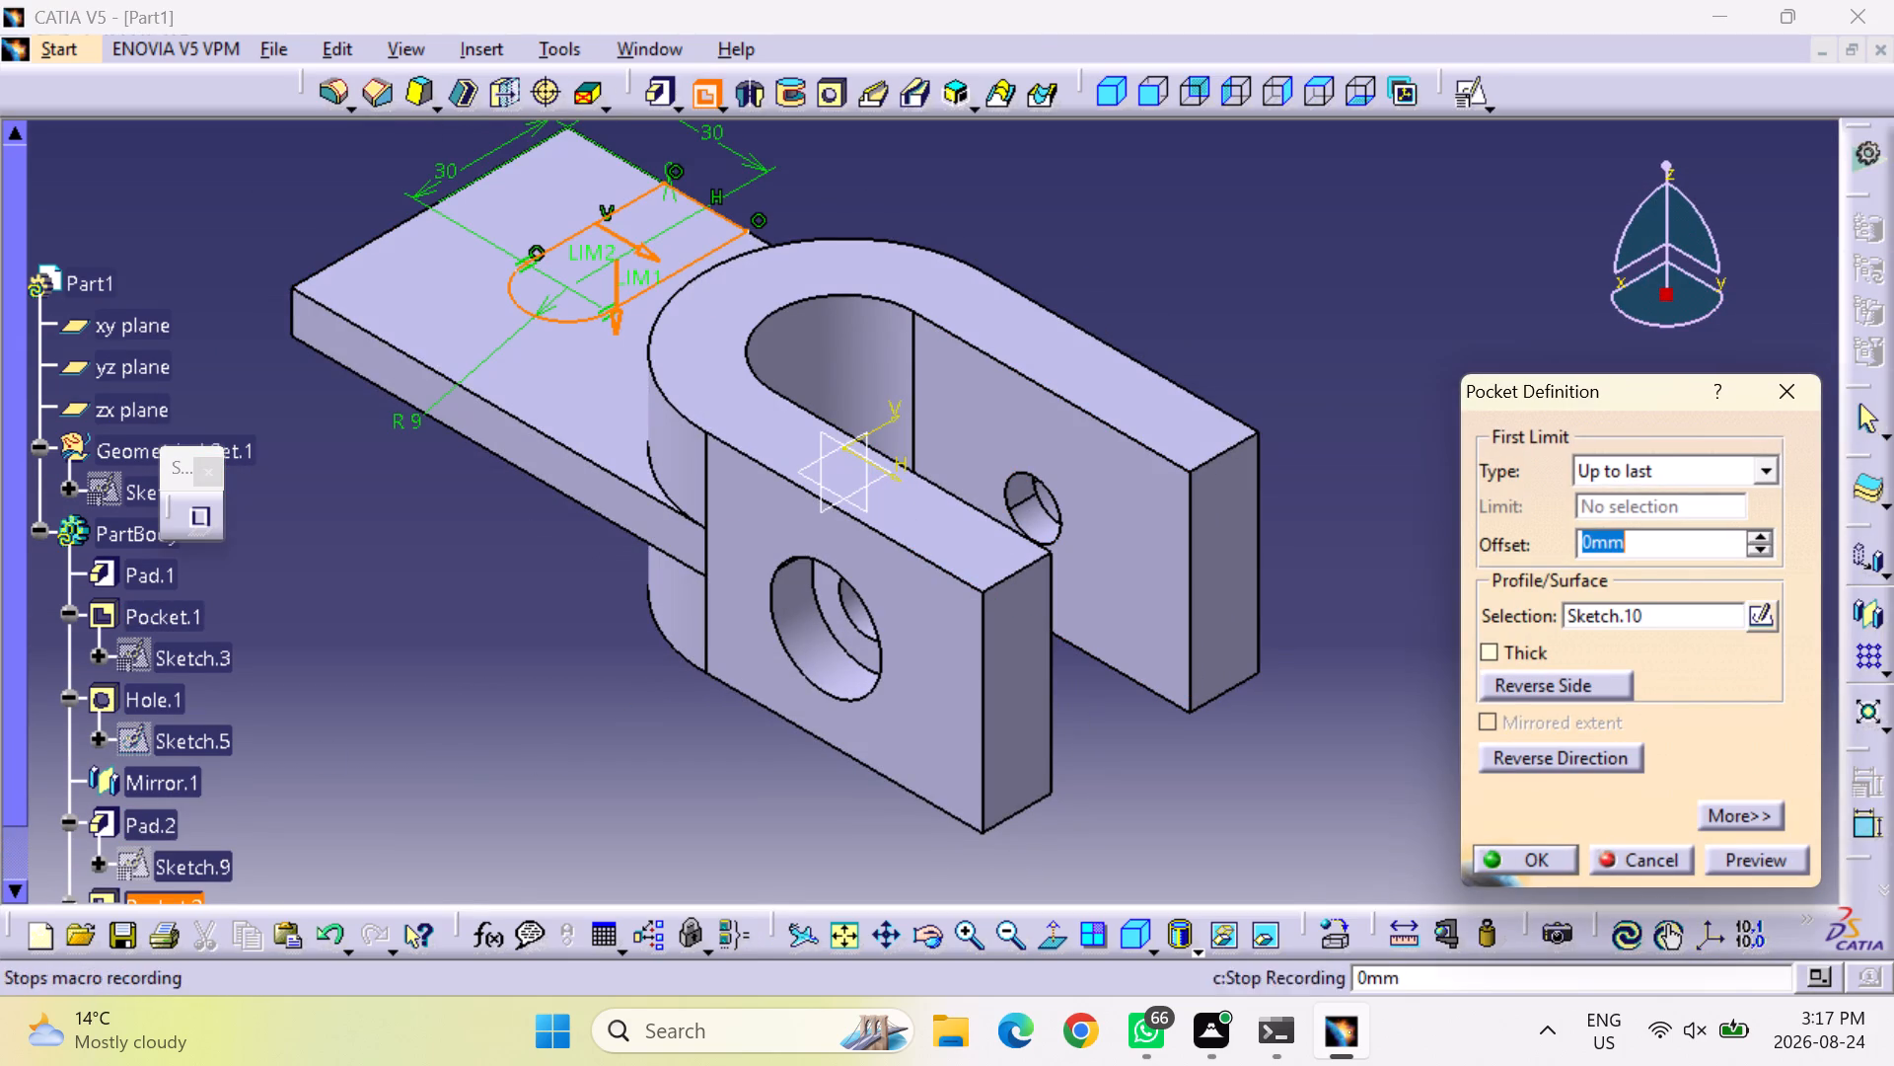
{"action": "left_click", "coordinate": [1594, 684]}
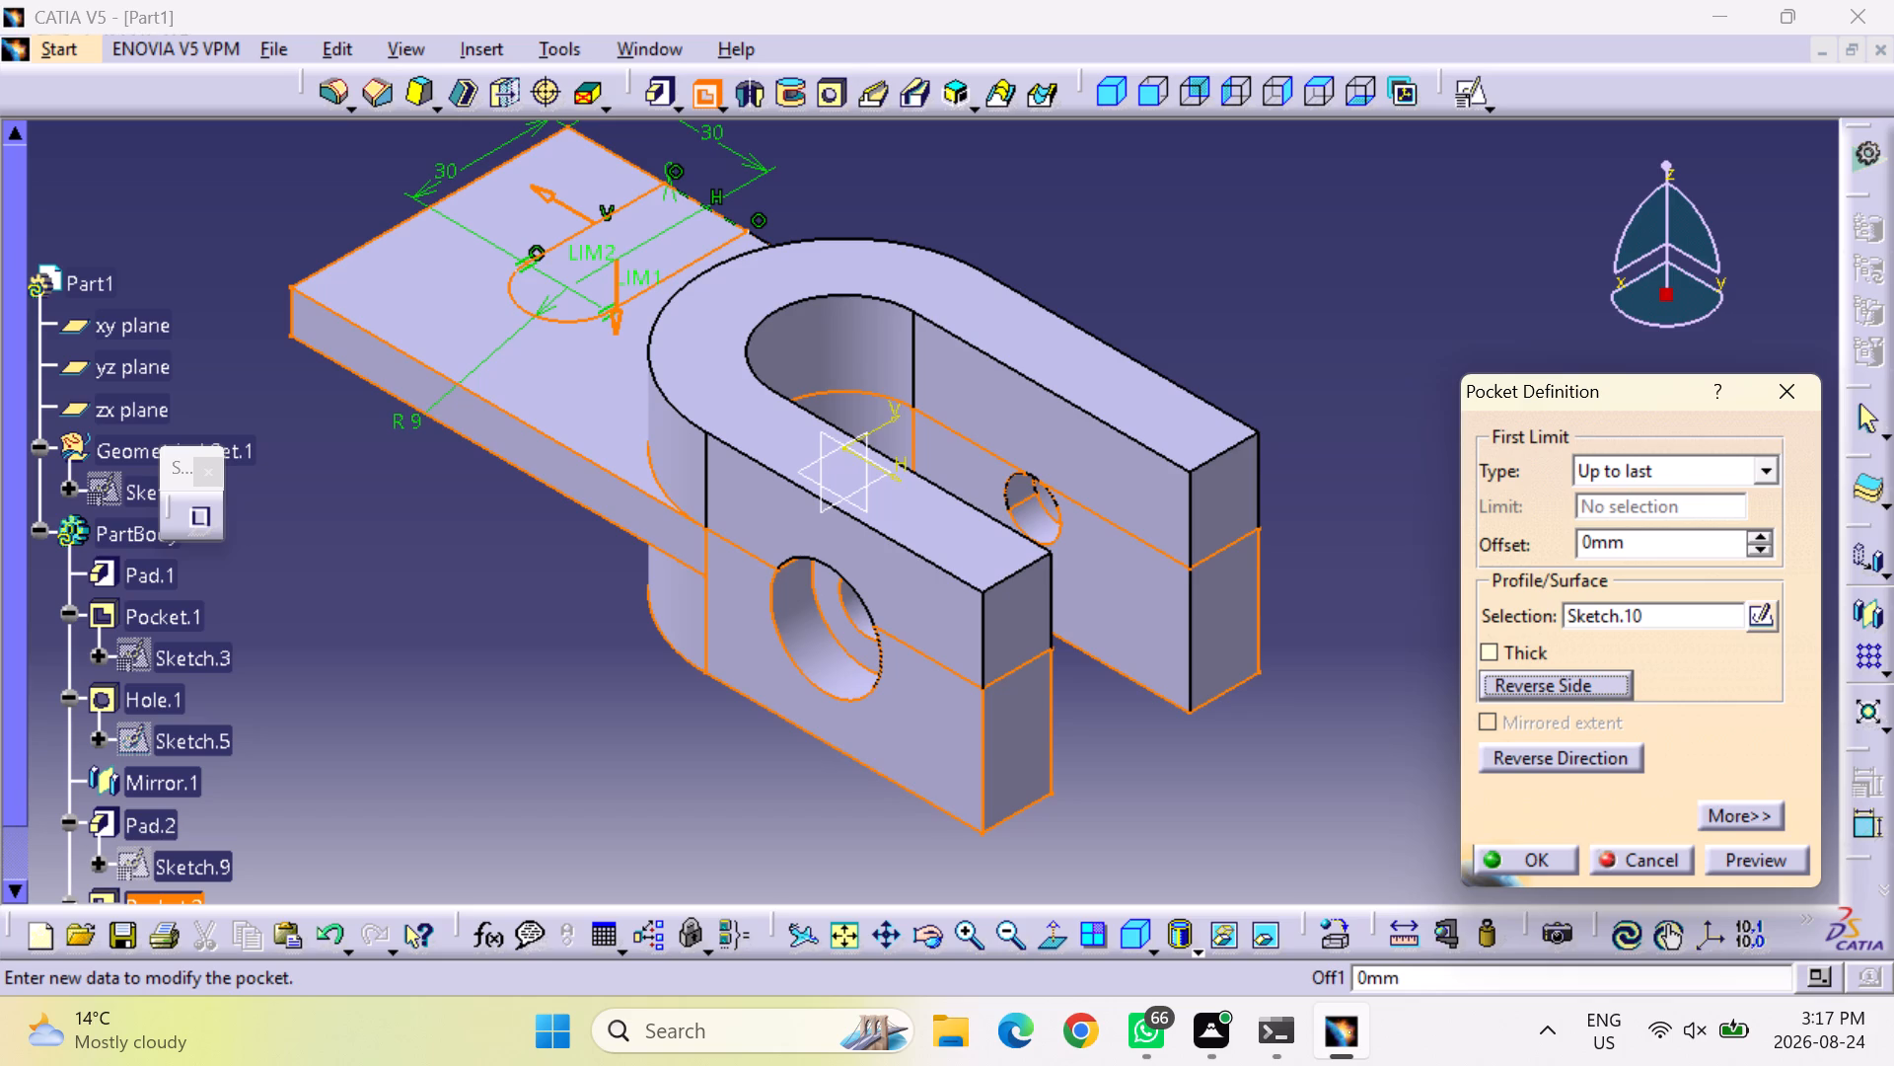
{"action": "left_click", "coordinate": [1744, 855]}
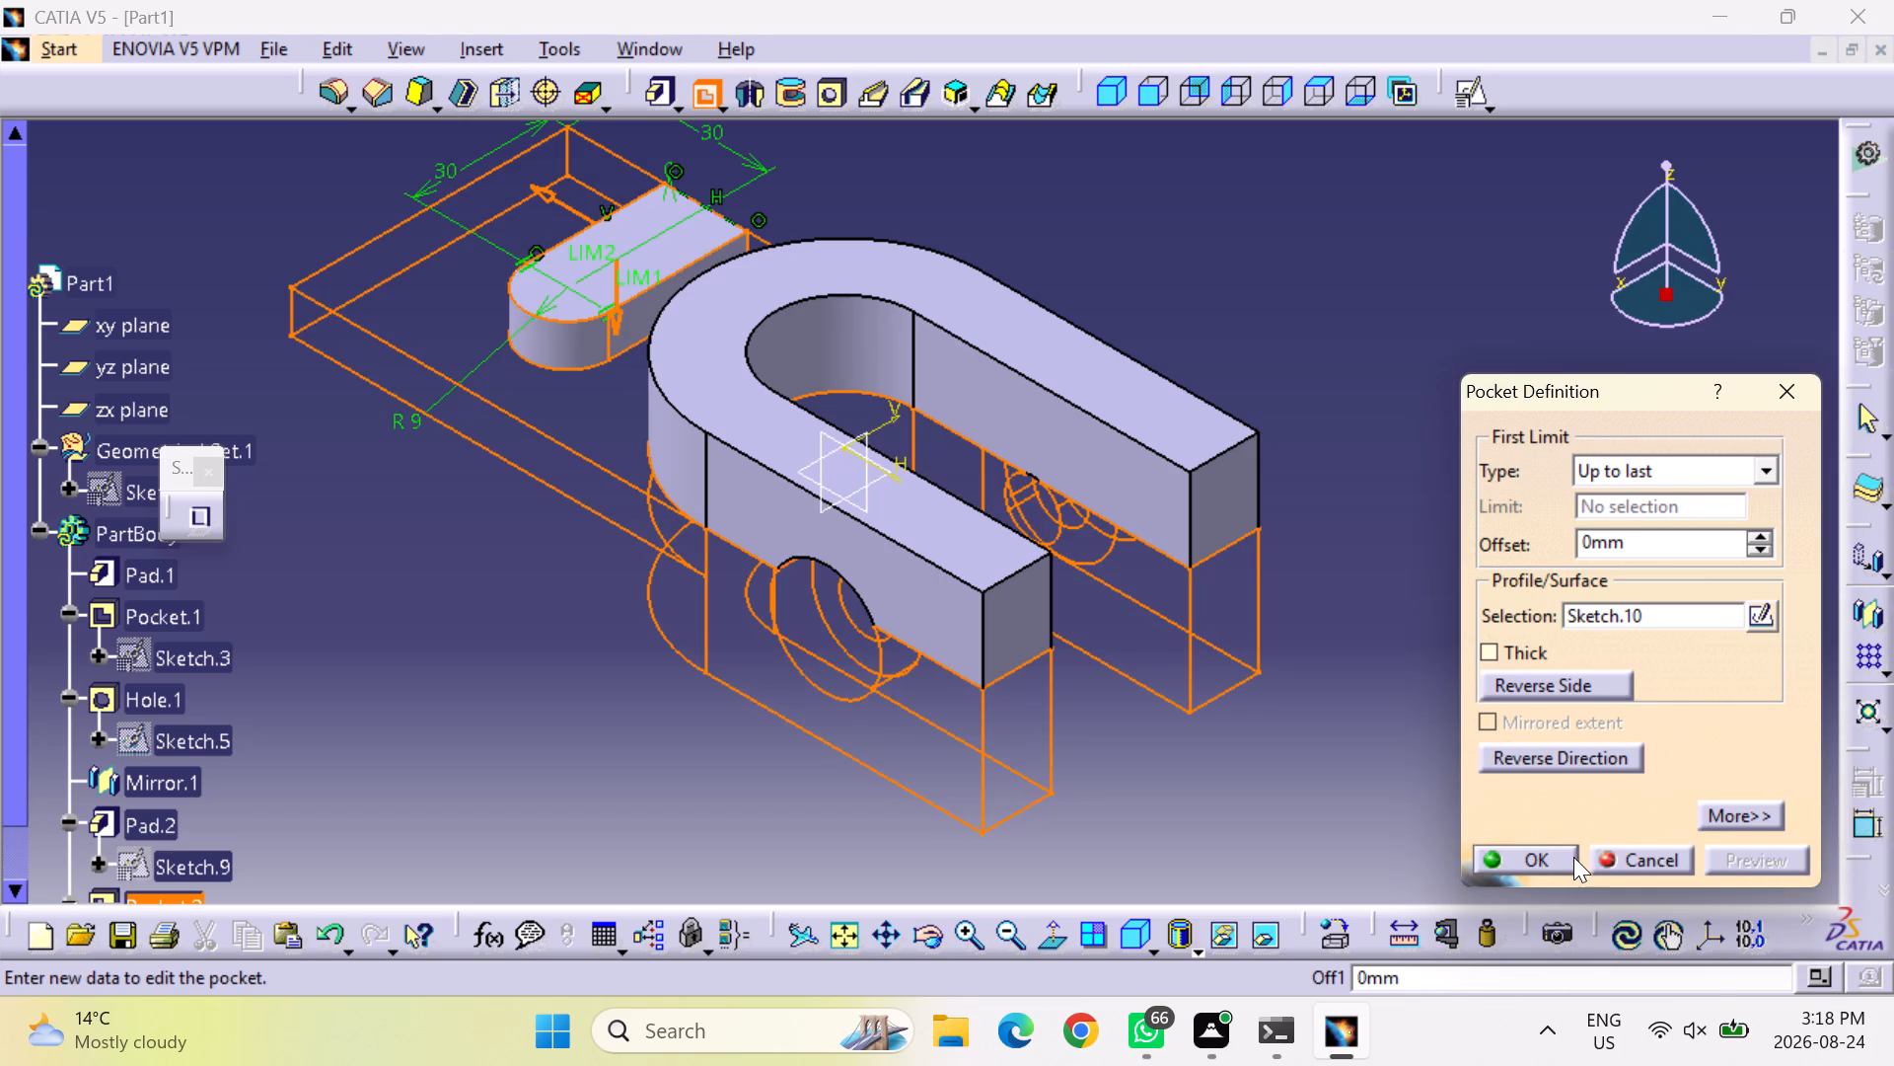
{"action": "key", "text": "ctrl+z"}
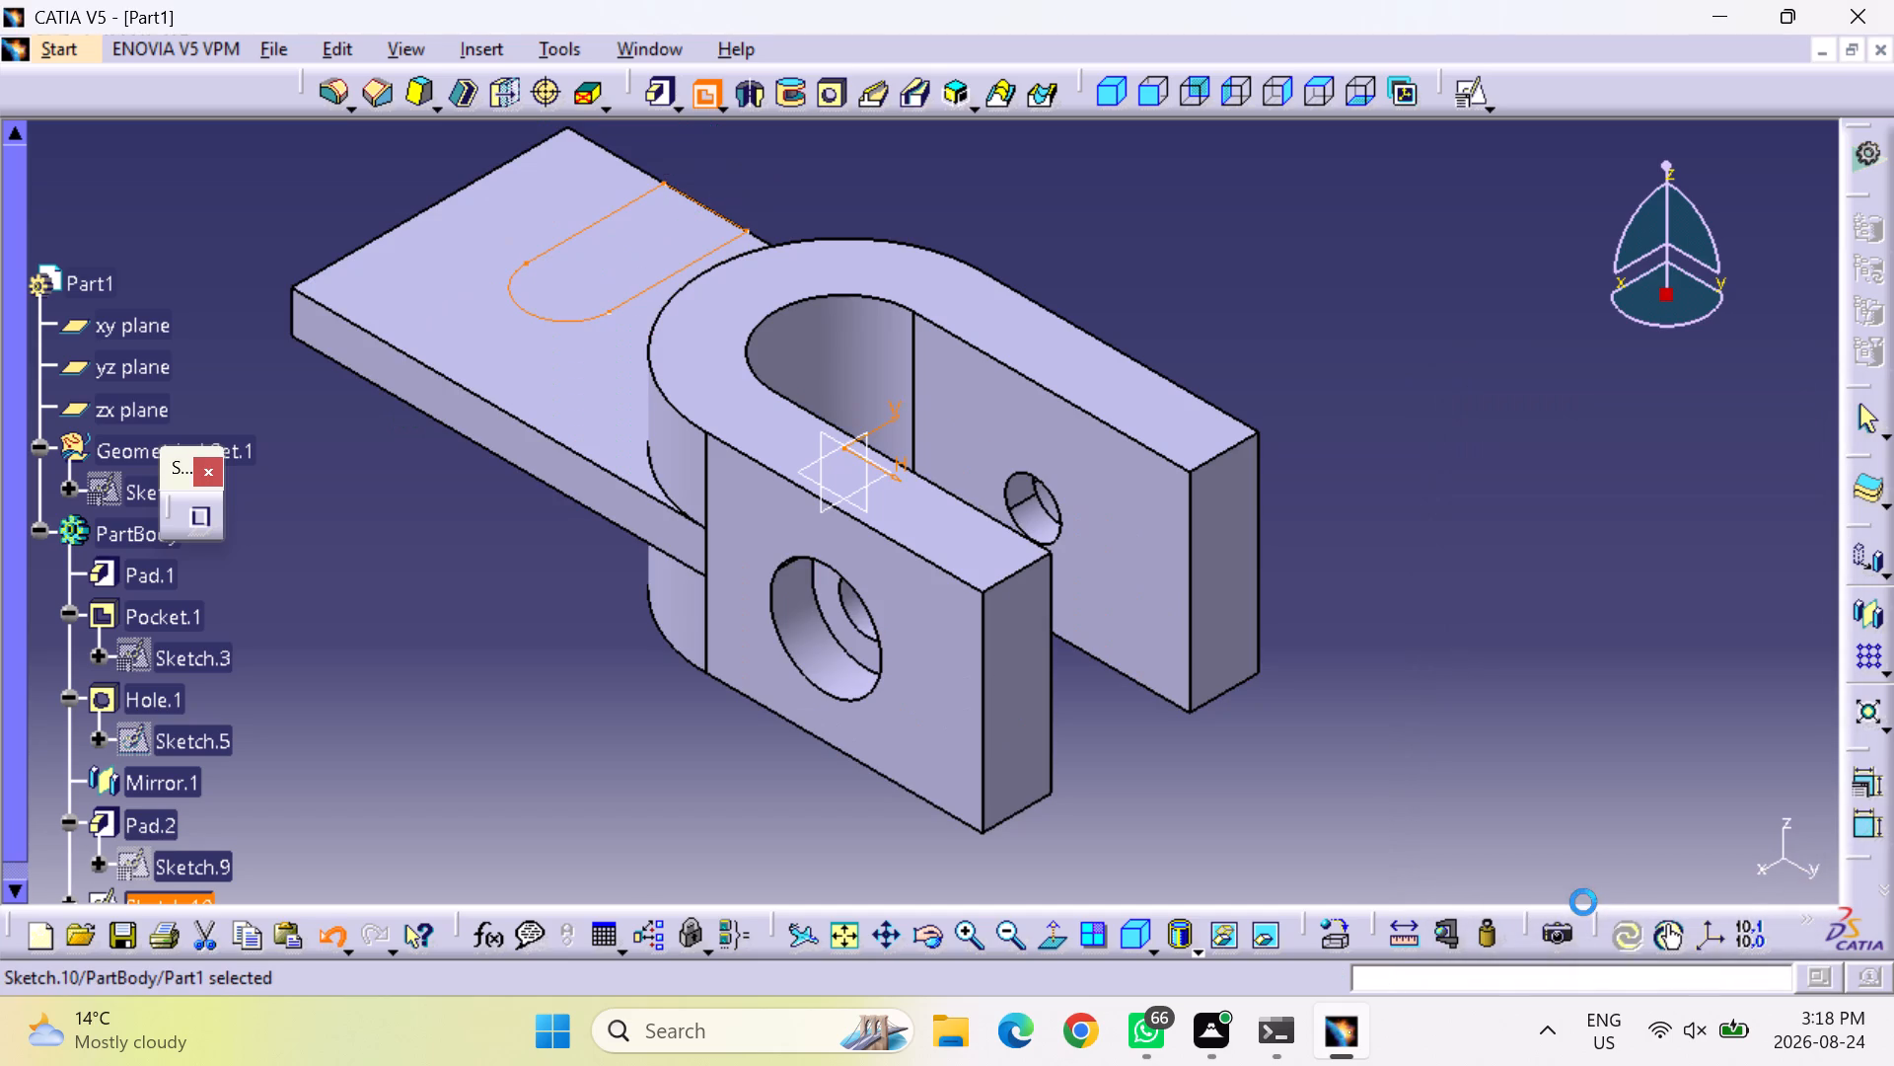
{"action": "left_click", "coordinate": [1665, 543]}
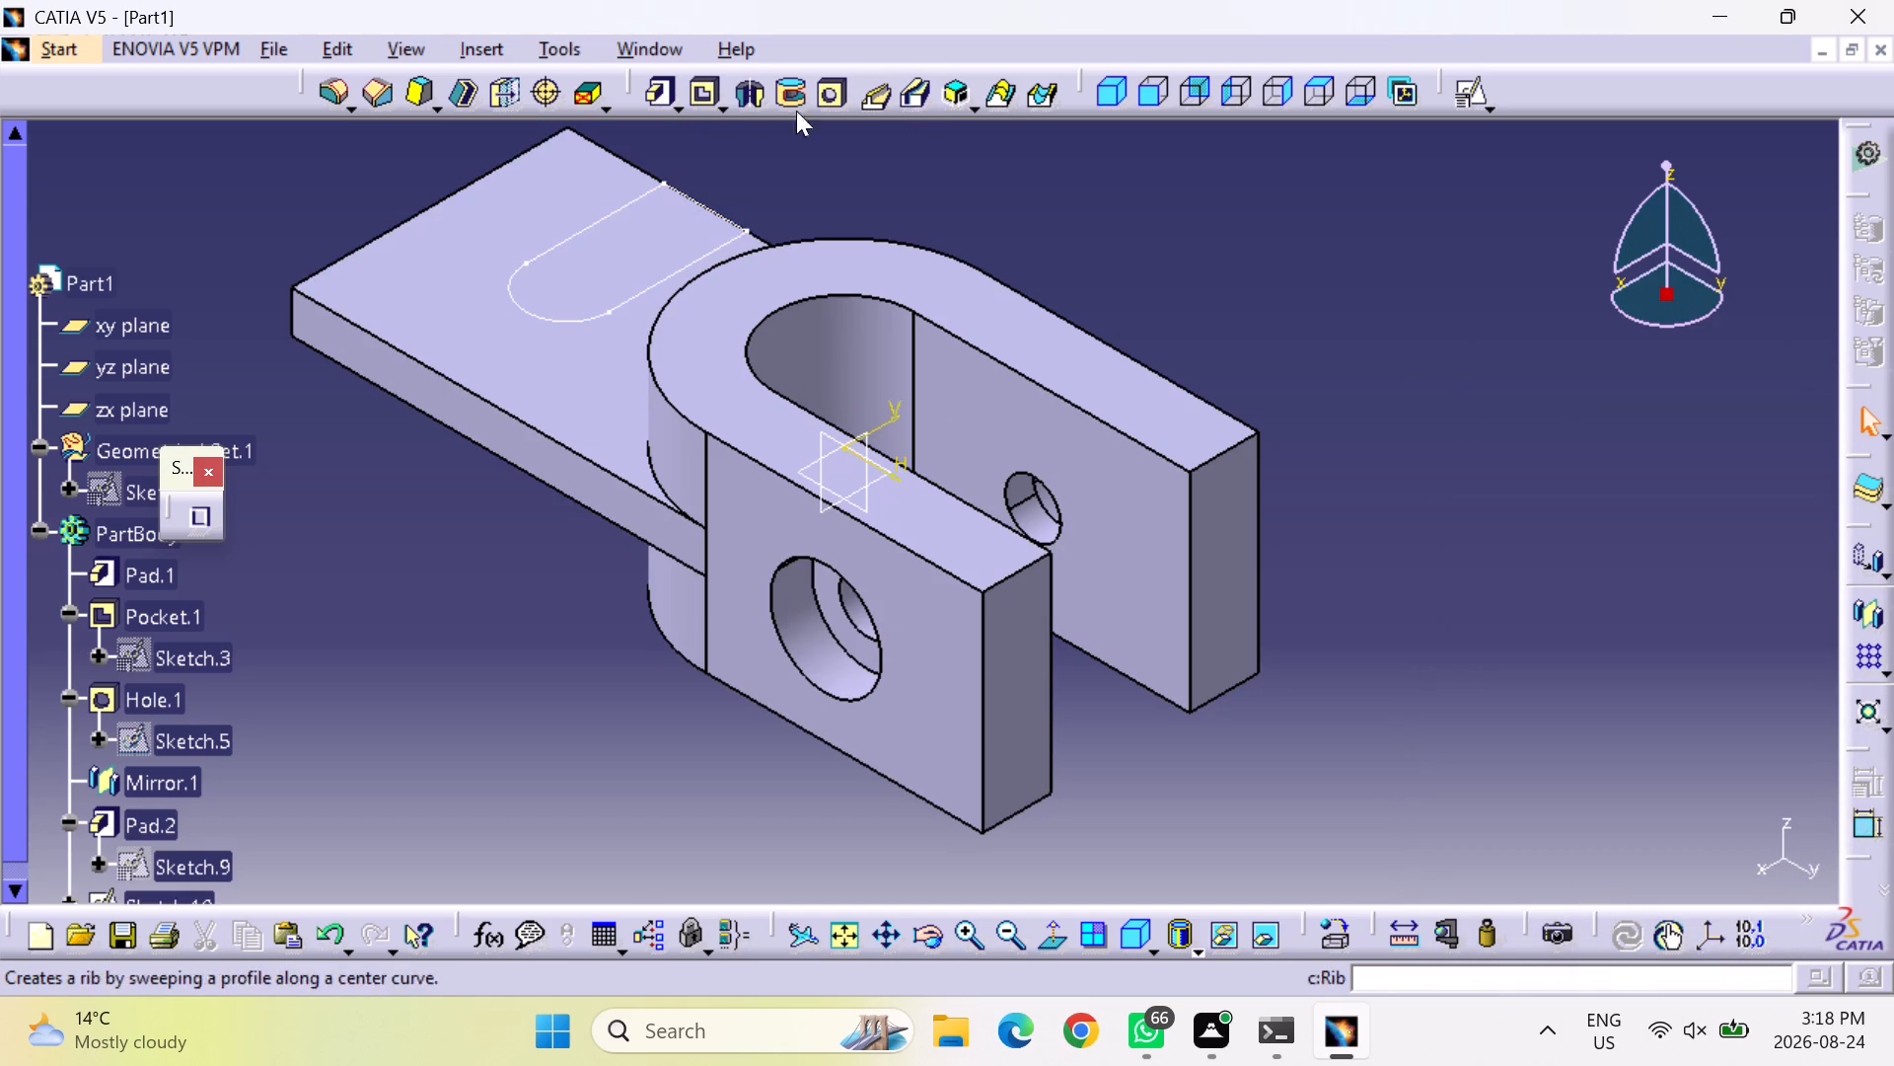
Cut the slot through the plate with a pocket of the slot sketch, Up to last with 0 mm offset.
{"action": "left_click", "coordinate": [702, 91]}
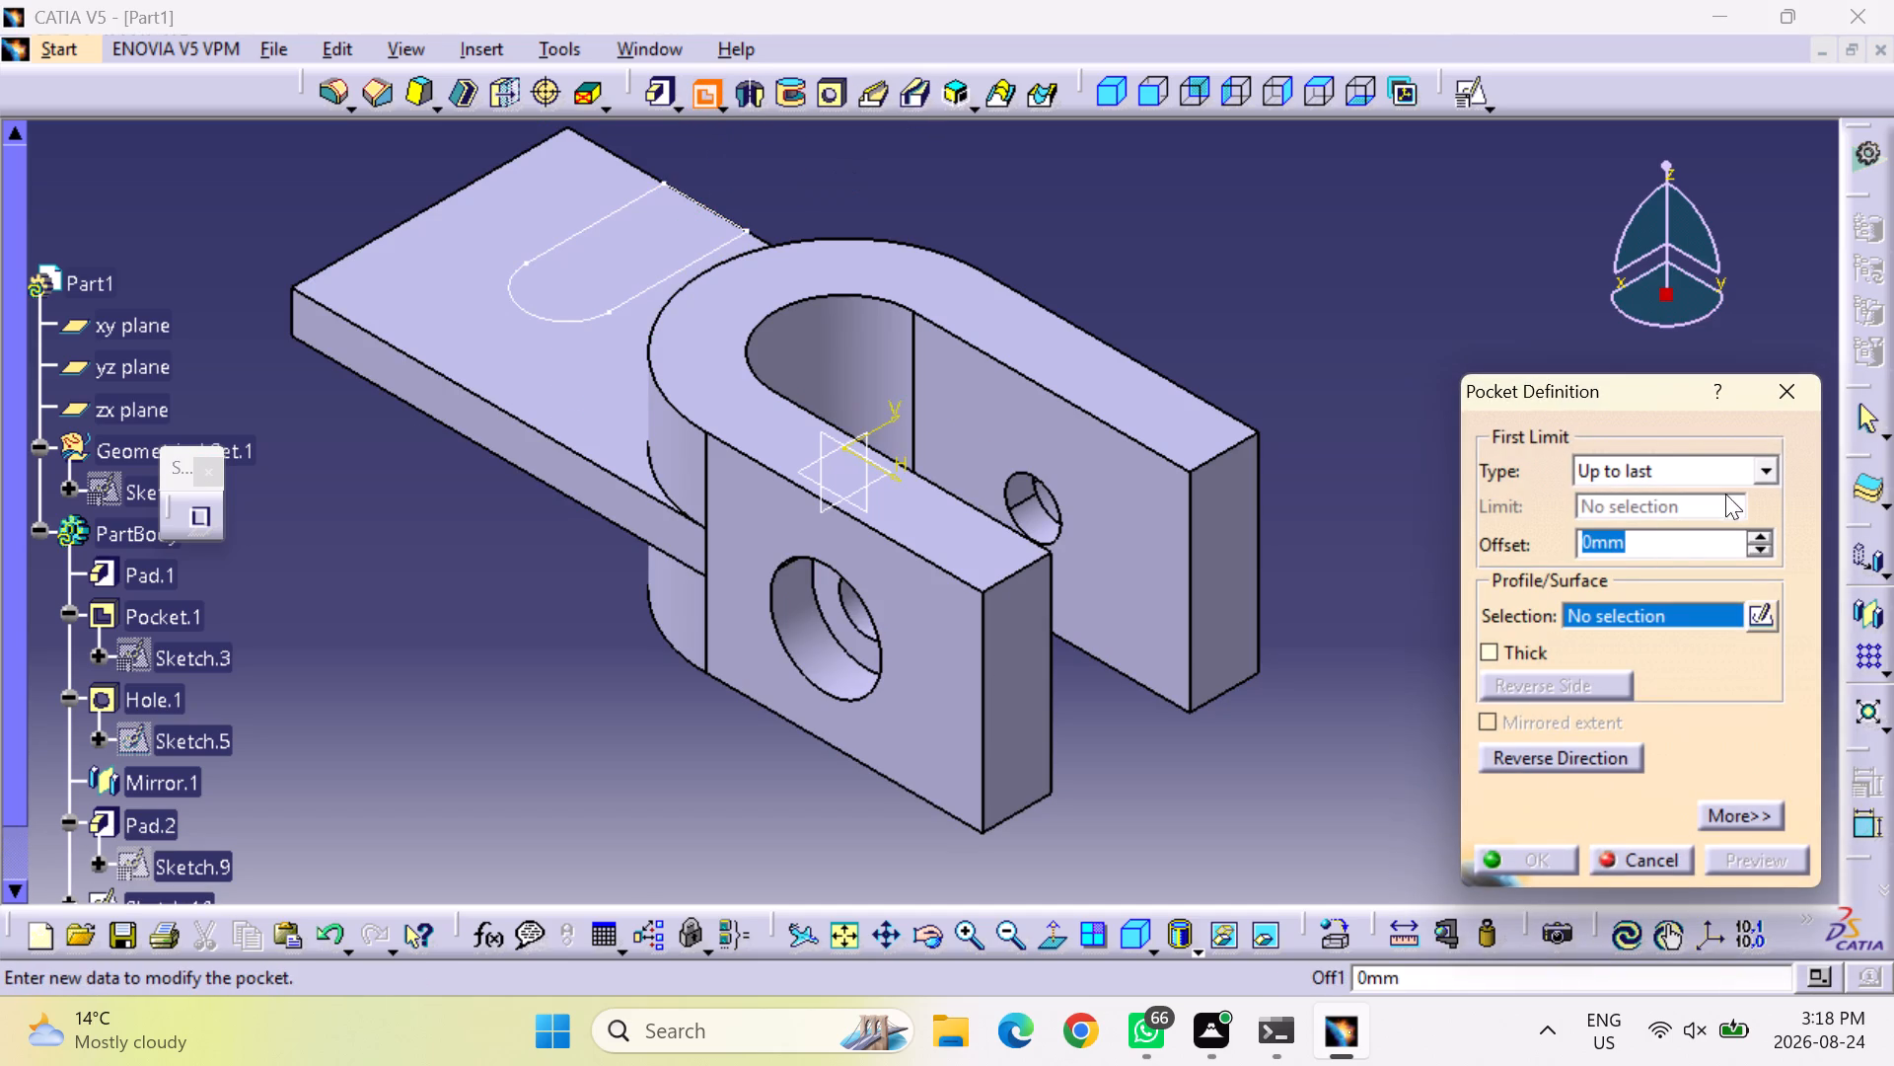
{"action": "left_click", "coordinate": [553, 317]}
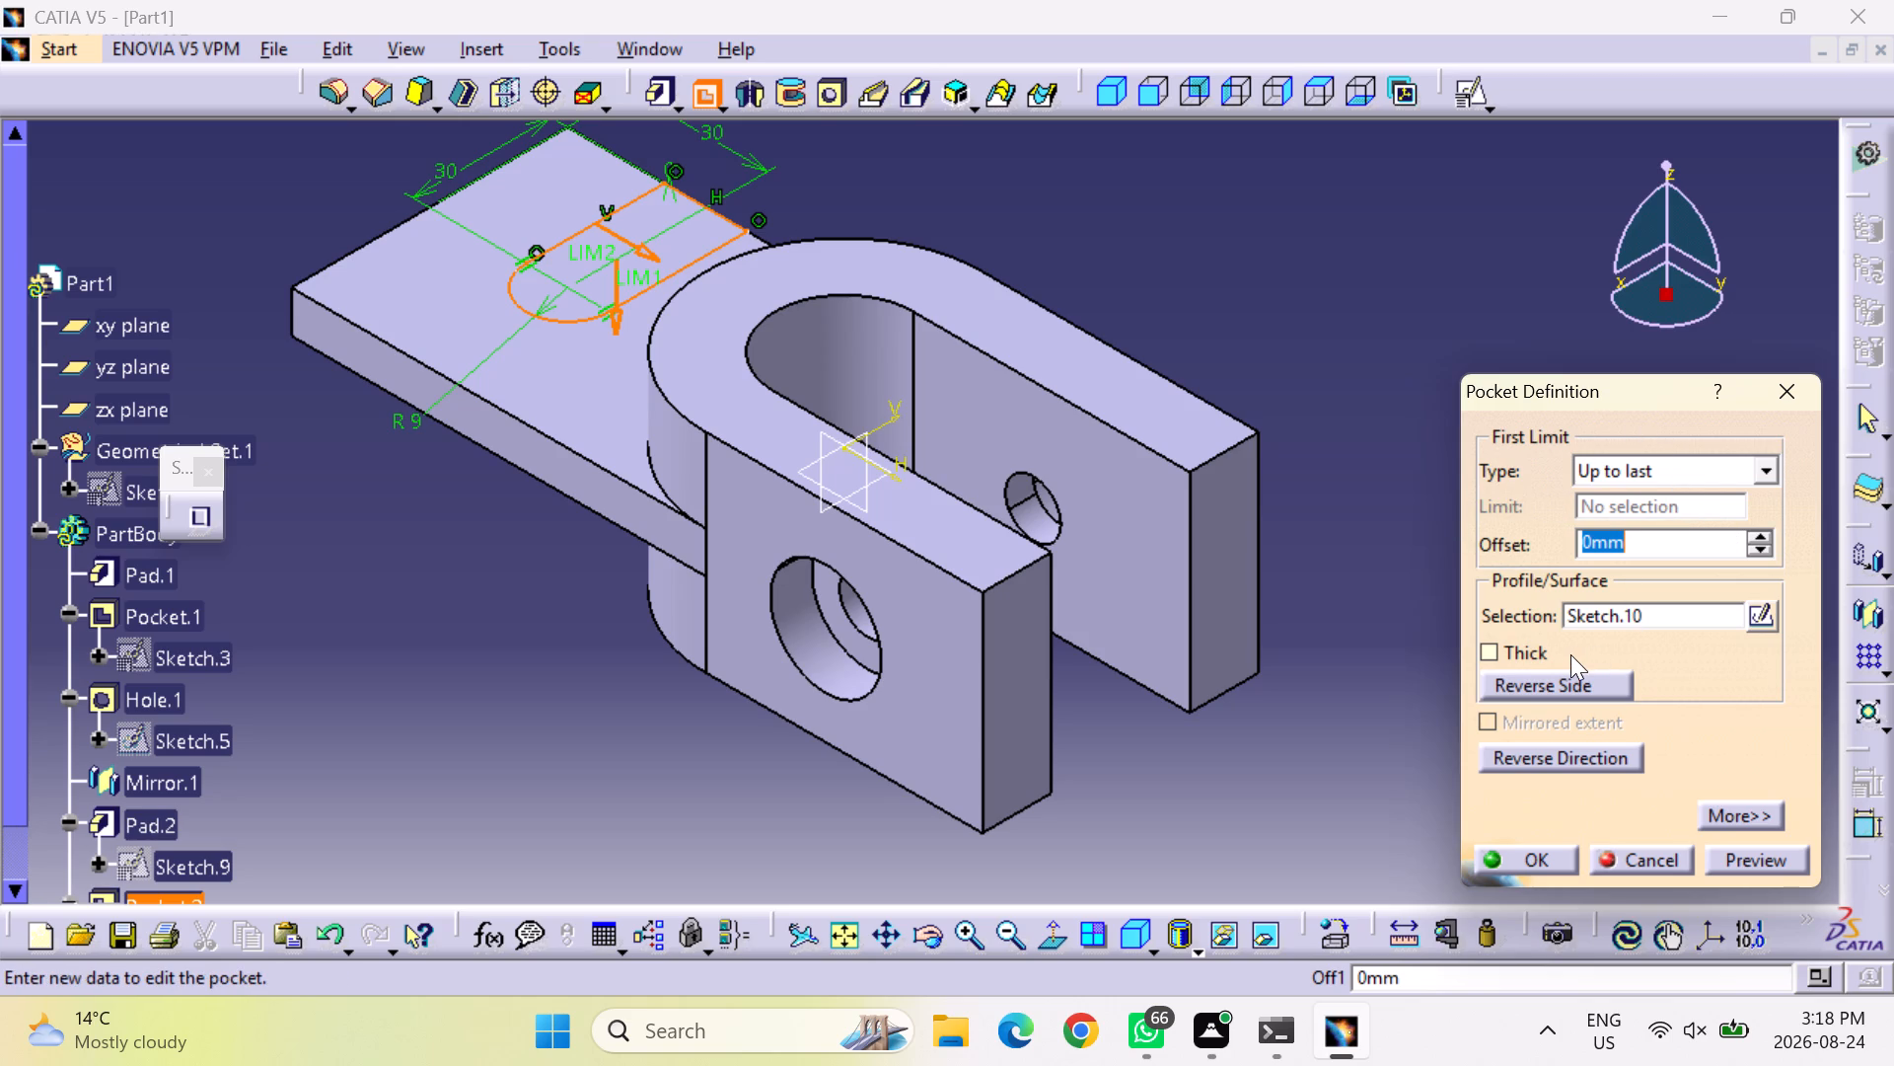
{"action": "left_click", "coordinate": [1758, 866]}
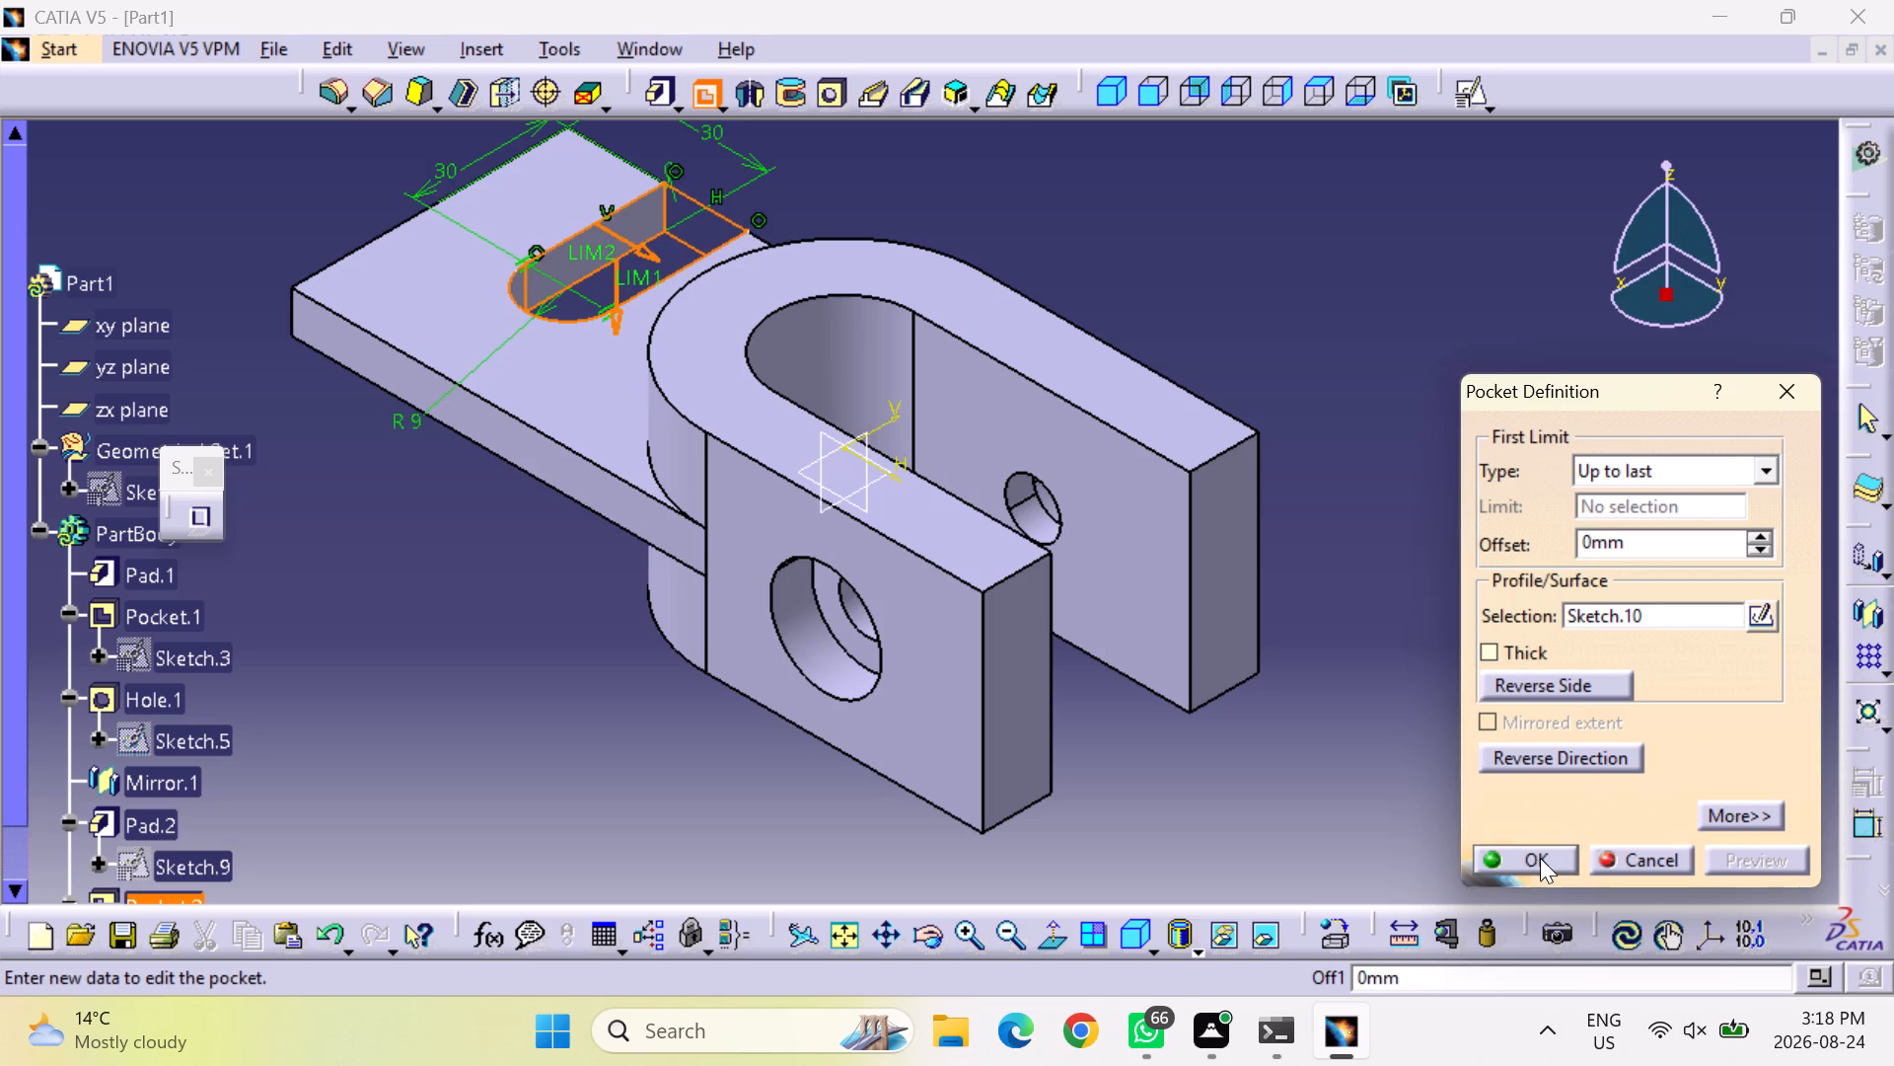
{"action": "left_click", "coordinate": [1540, 858]}
{"action": "left_click", "coordinate": [1734, 785]}
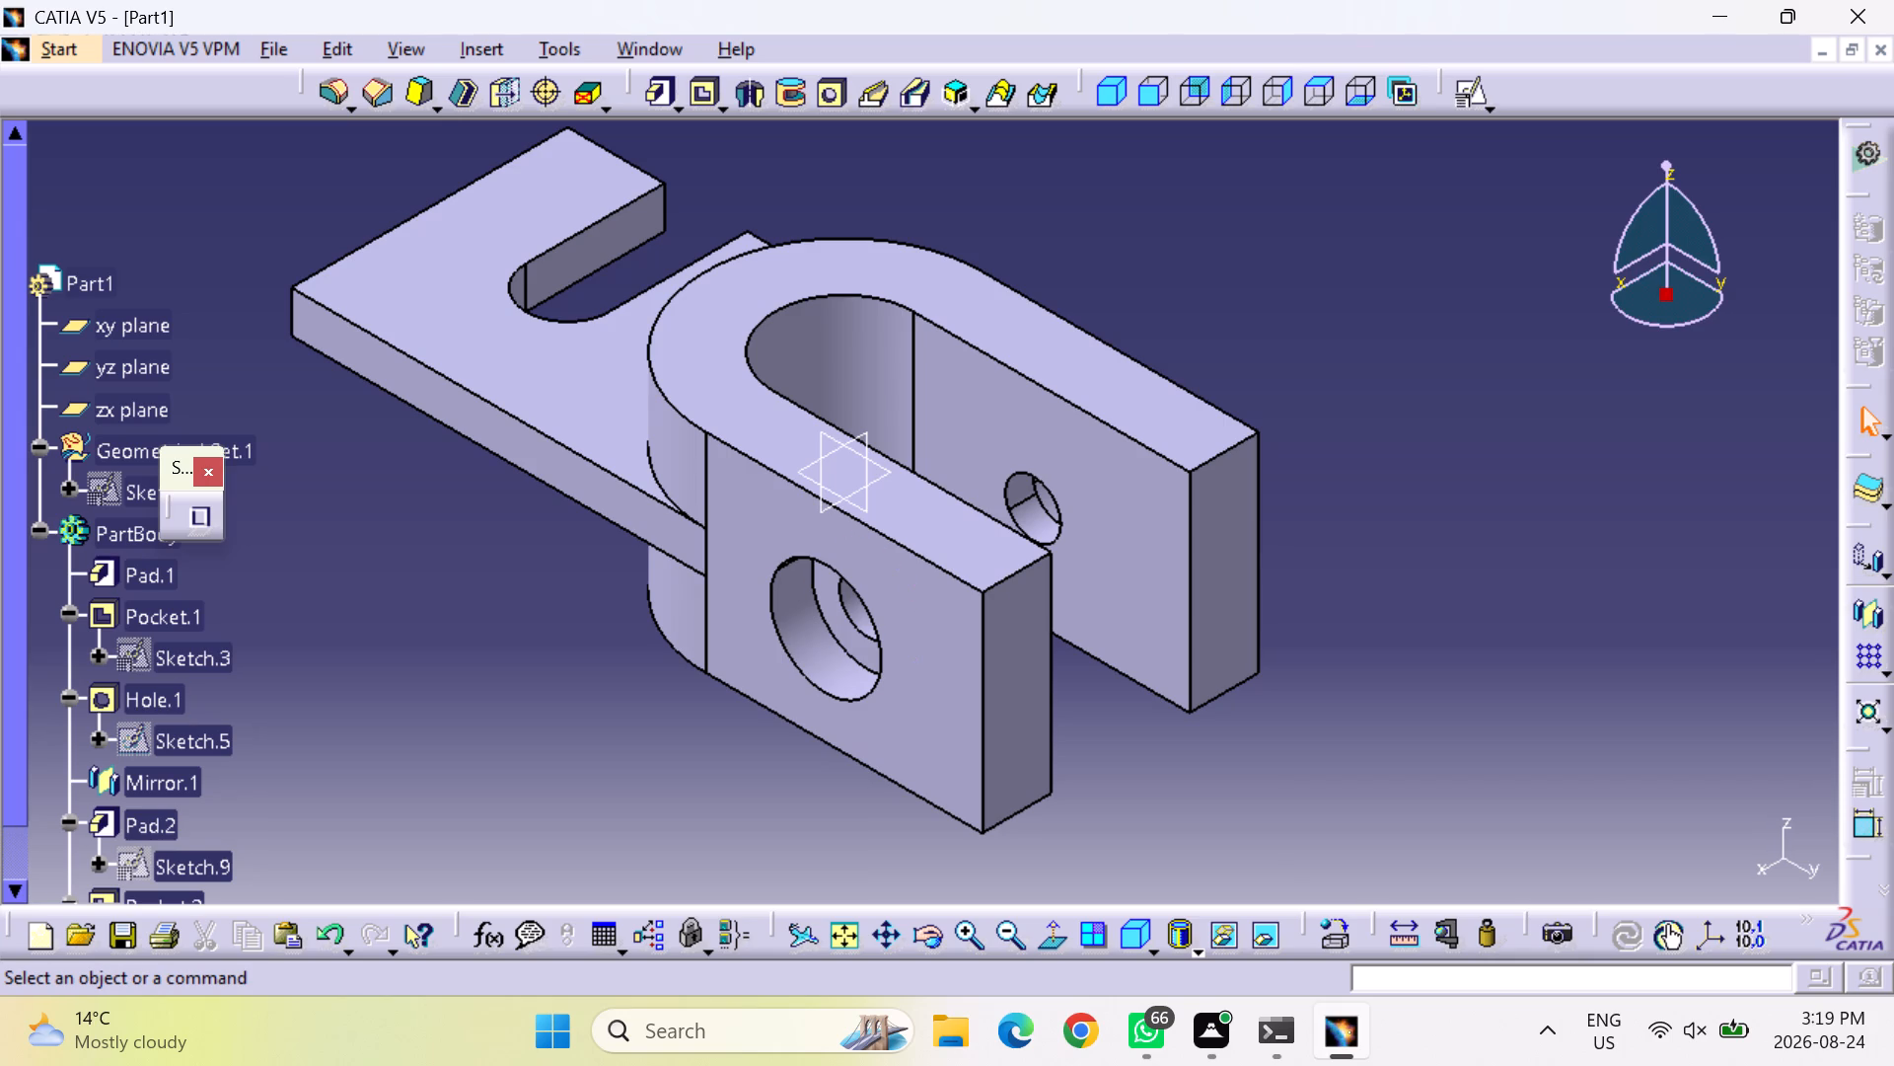
Start a new sketch on the plate's long narrow side face opposite the slot opening.
{"action": "scroll", "coordinate": [290, 358], "scroll_direction": "down", "scroll_amount": 2}
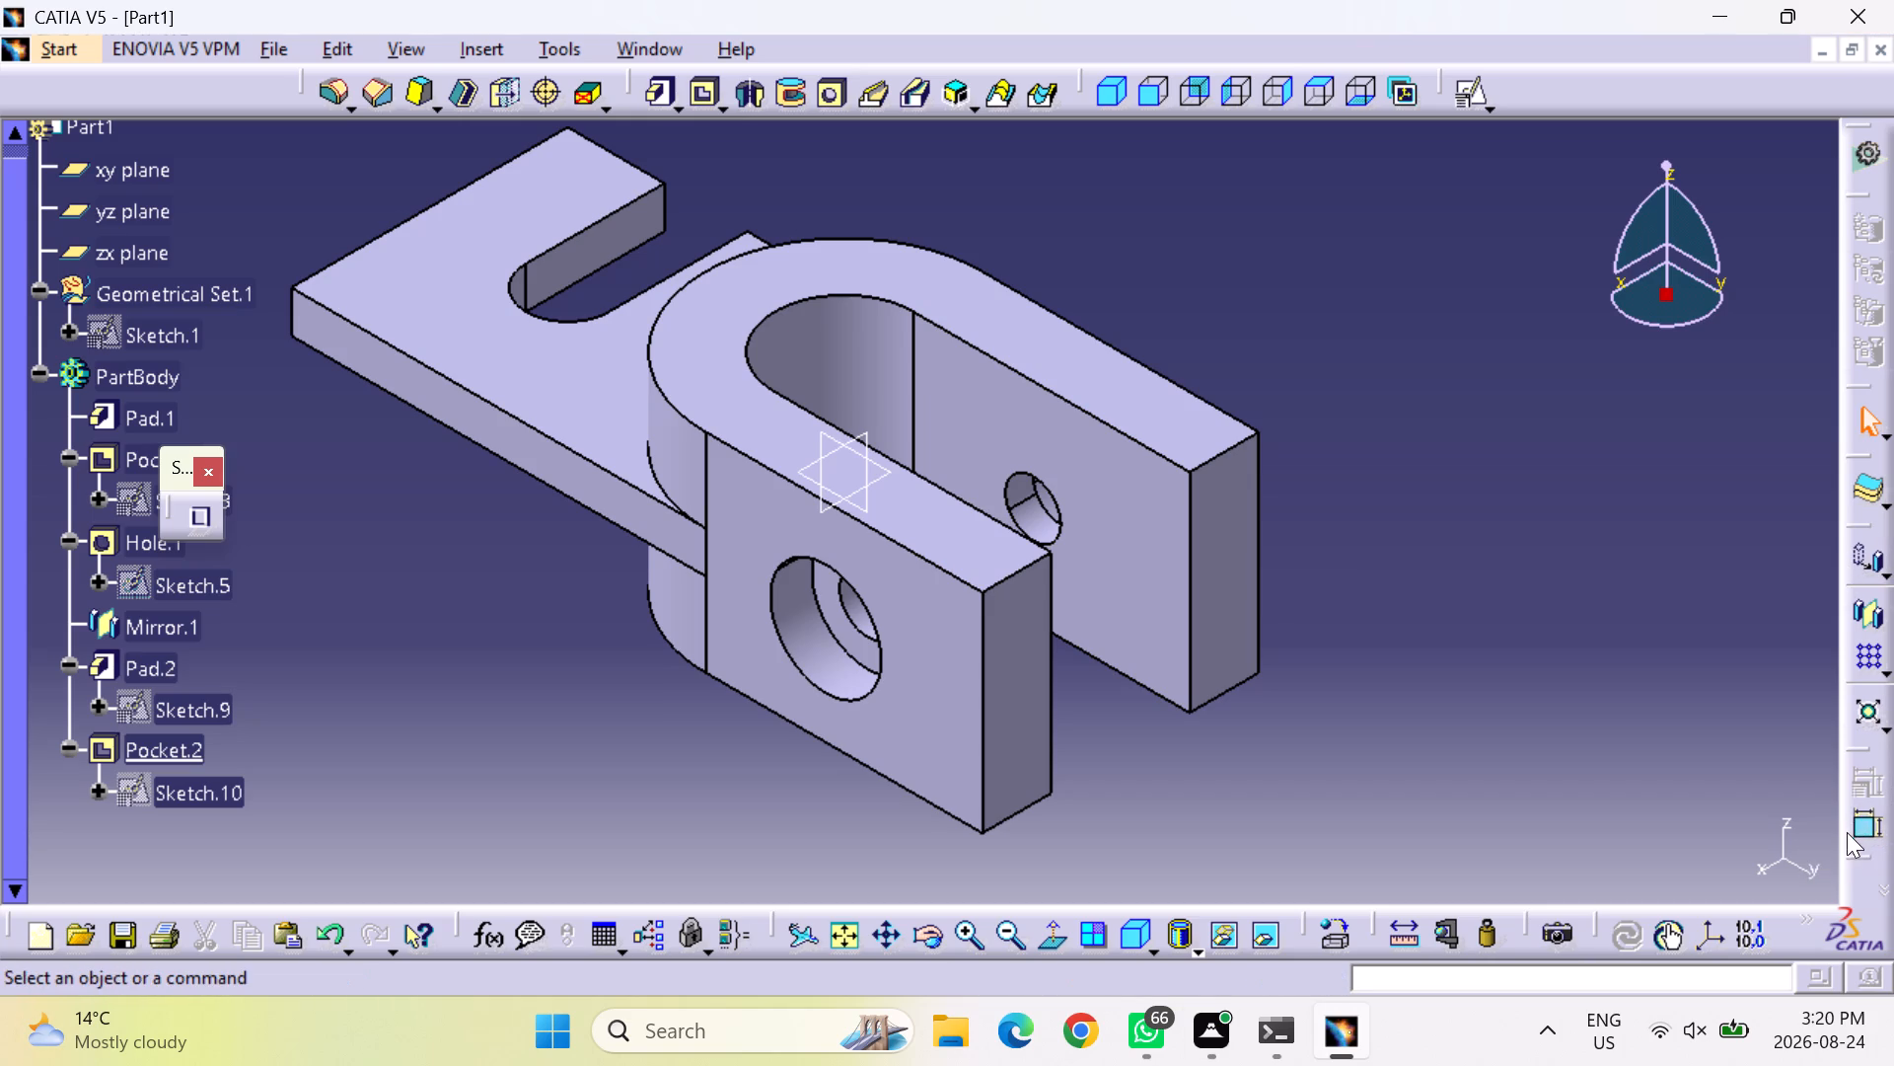
{"action": "scroll", "coordinate": [1422, 561], "scroll_direction": "down", "scroll_amount": 1}
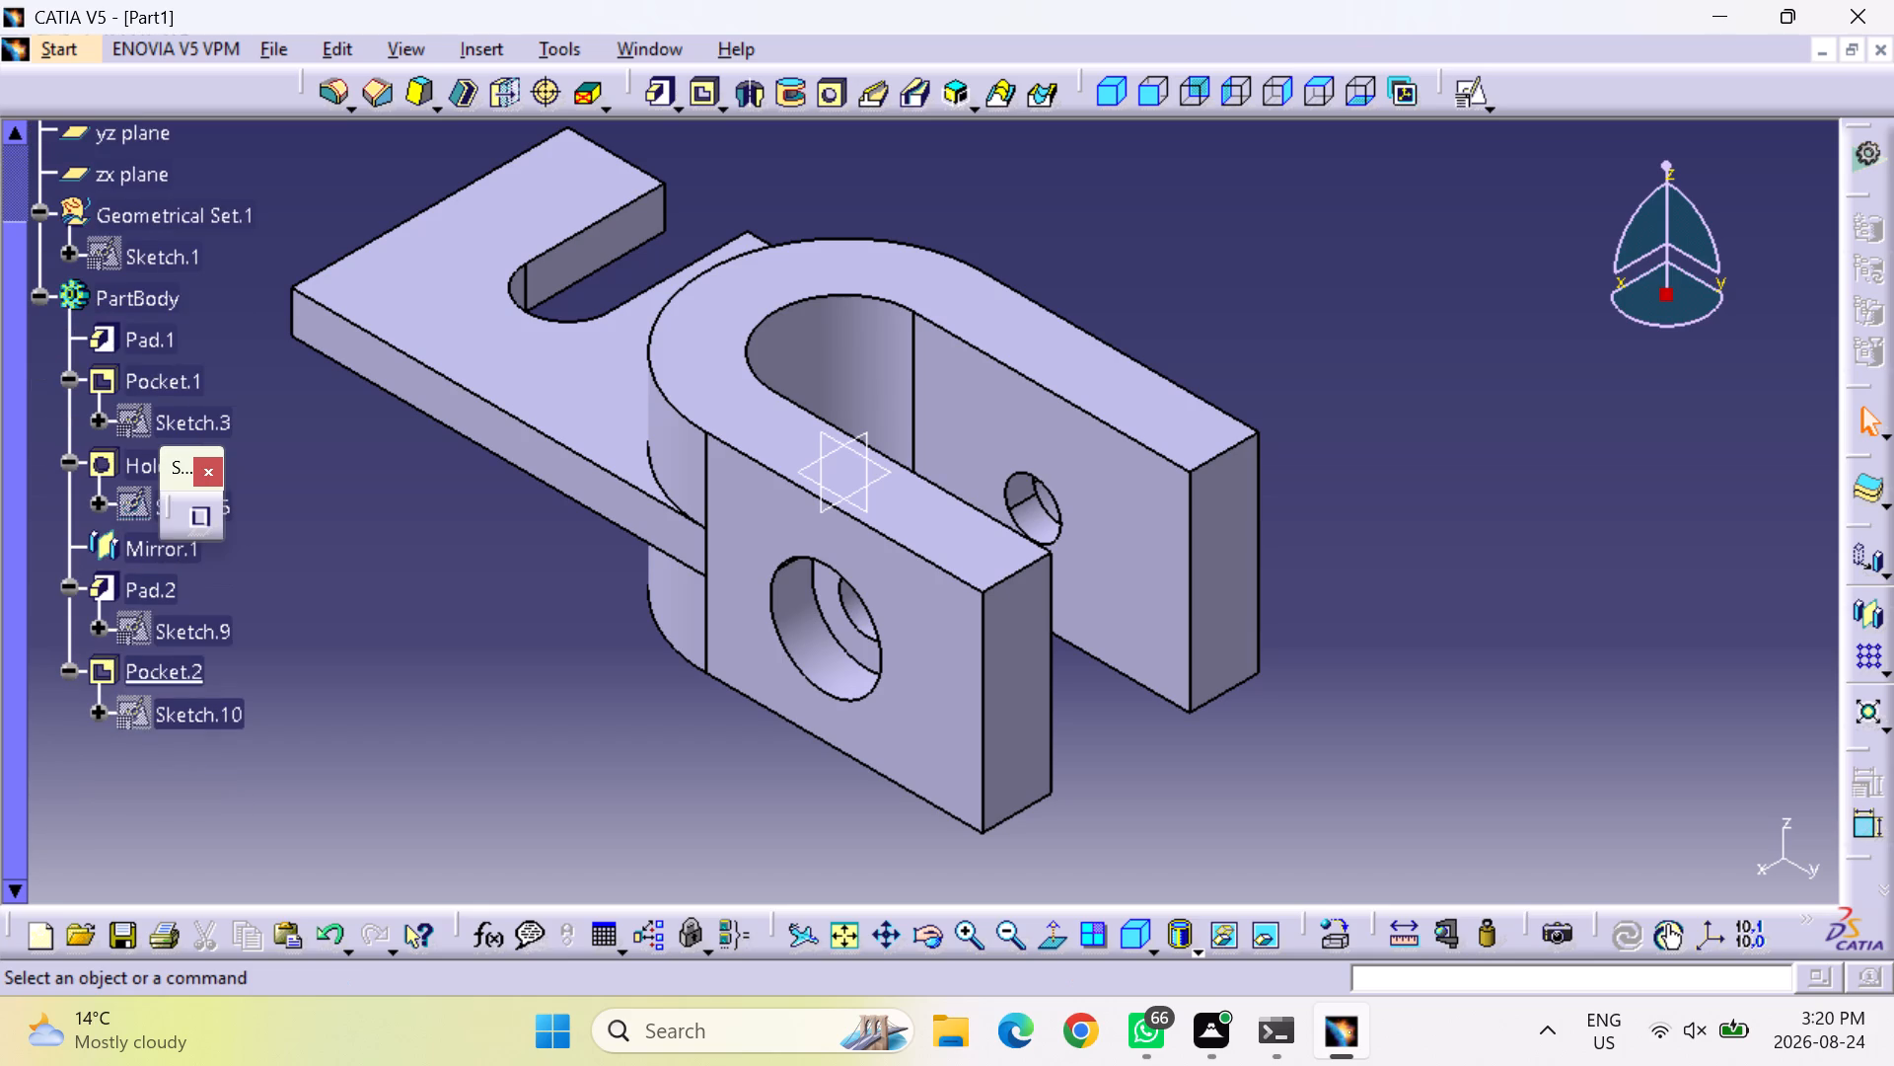
{"action": "middle_click_drag", "start_coordinate": [1222, 747], "coordinate": [1699, 857]}
{"action": "middle_click_drag", "start_coordinate": [1641, 849], "coordinate": [1633, 847]}
{"action": "middle_click_drag", "start_coordinate": [1581, 846], "coordinate": [1559, 852]}
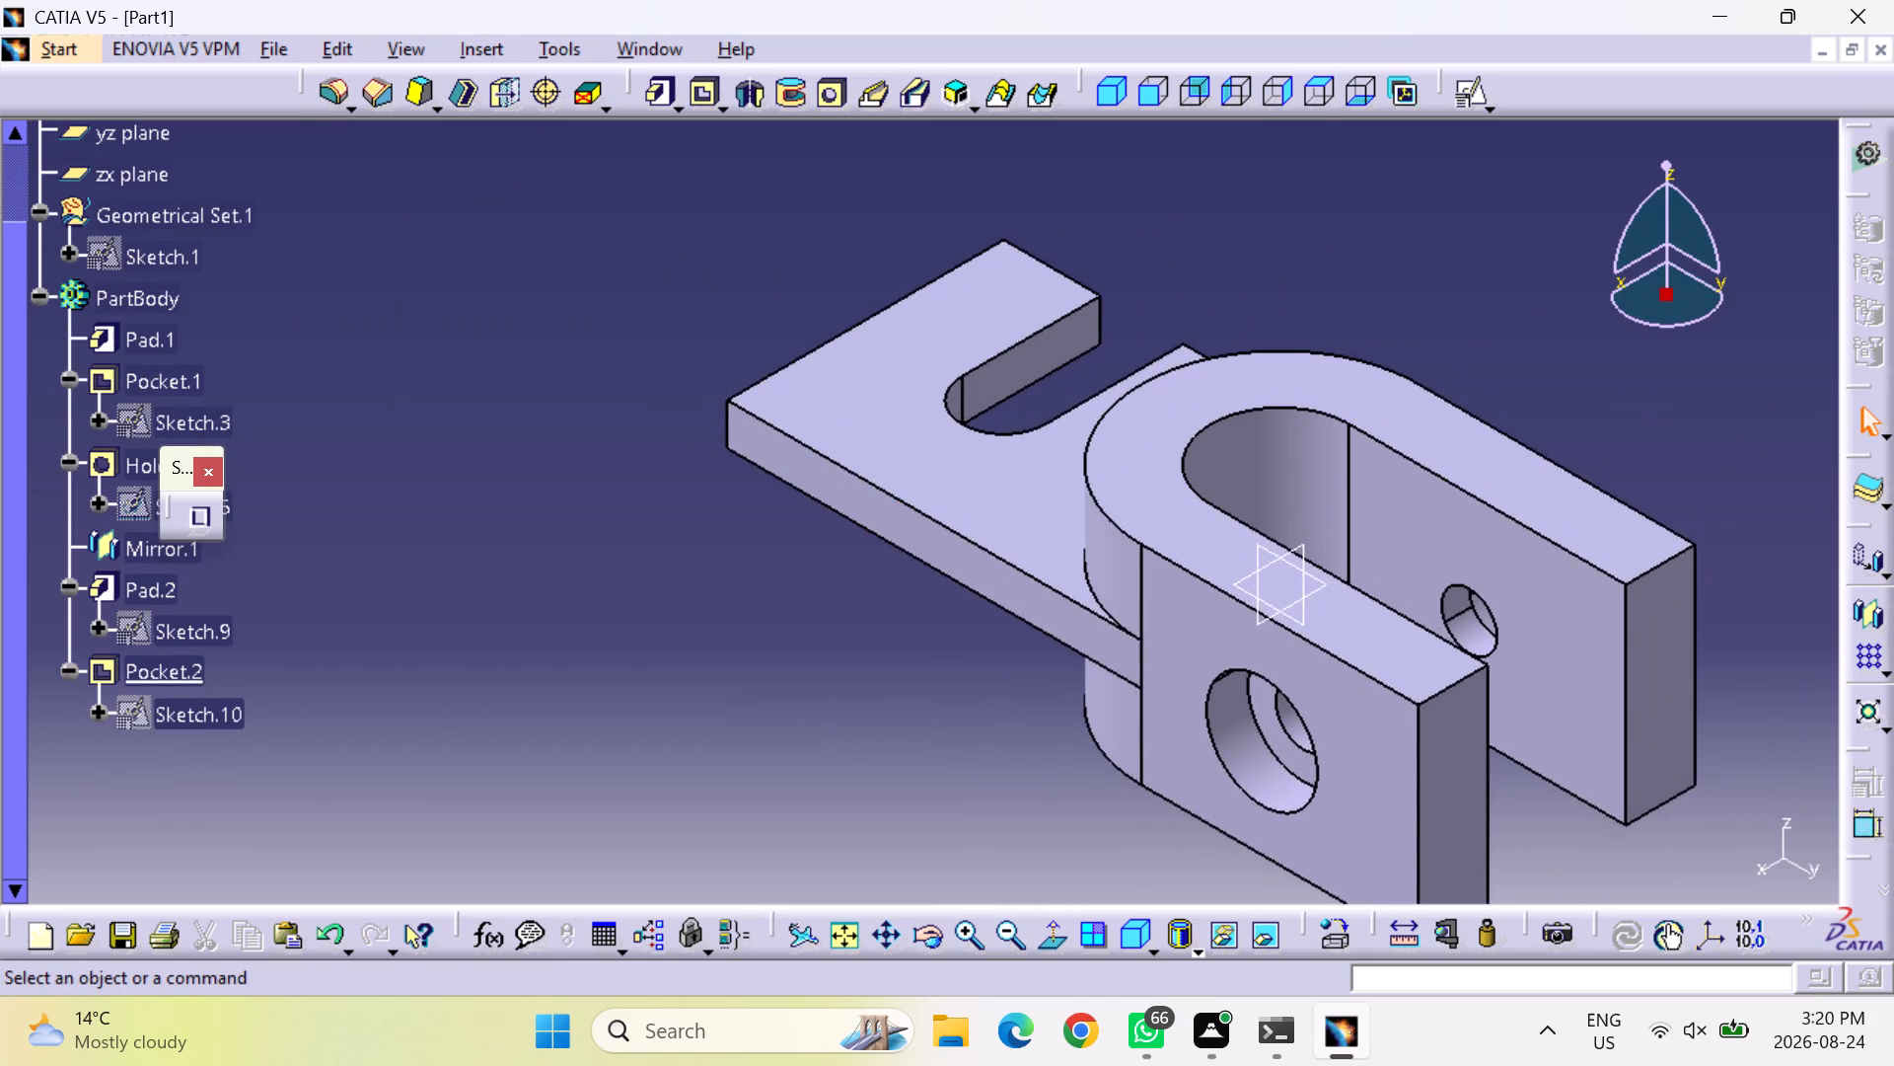
{"action": "middle_click_drag", "start_coordinate": [1399, 826], "coordinate": [1129, 817]}
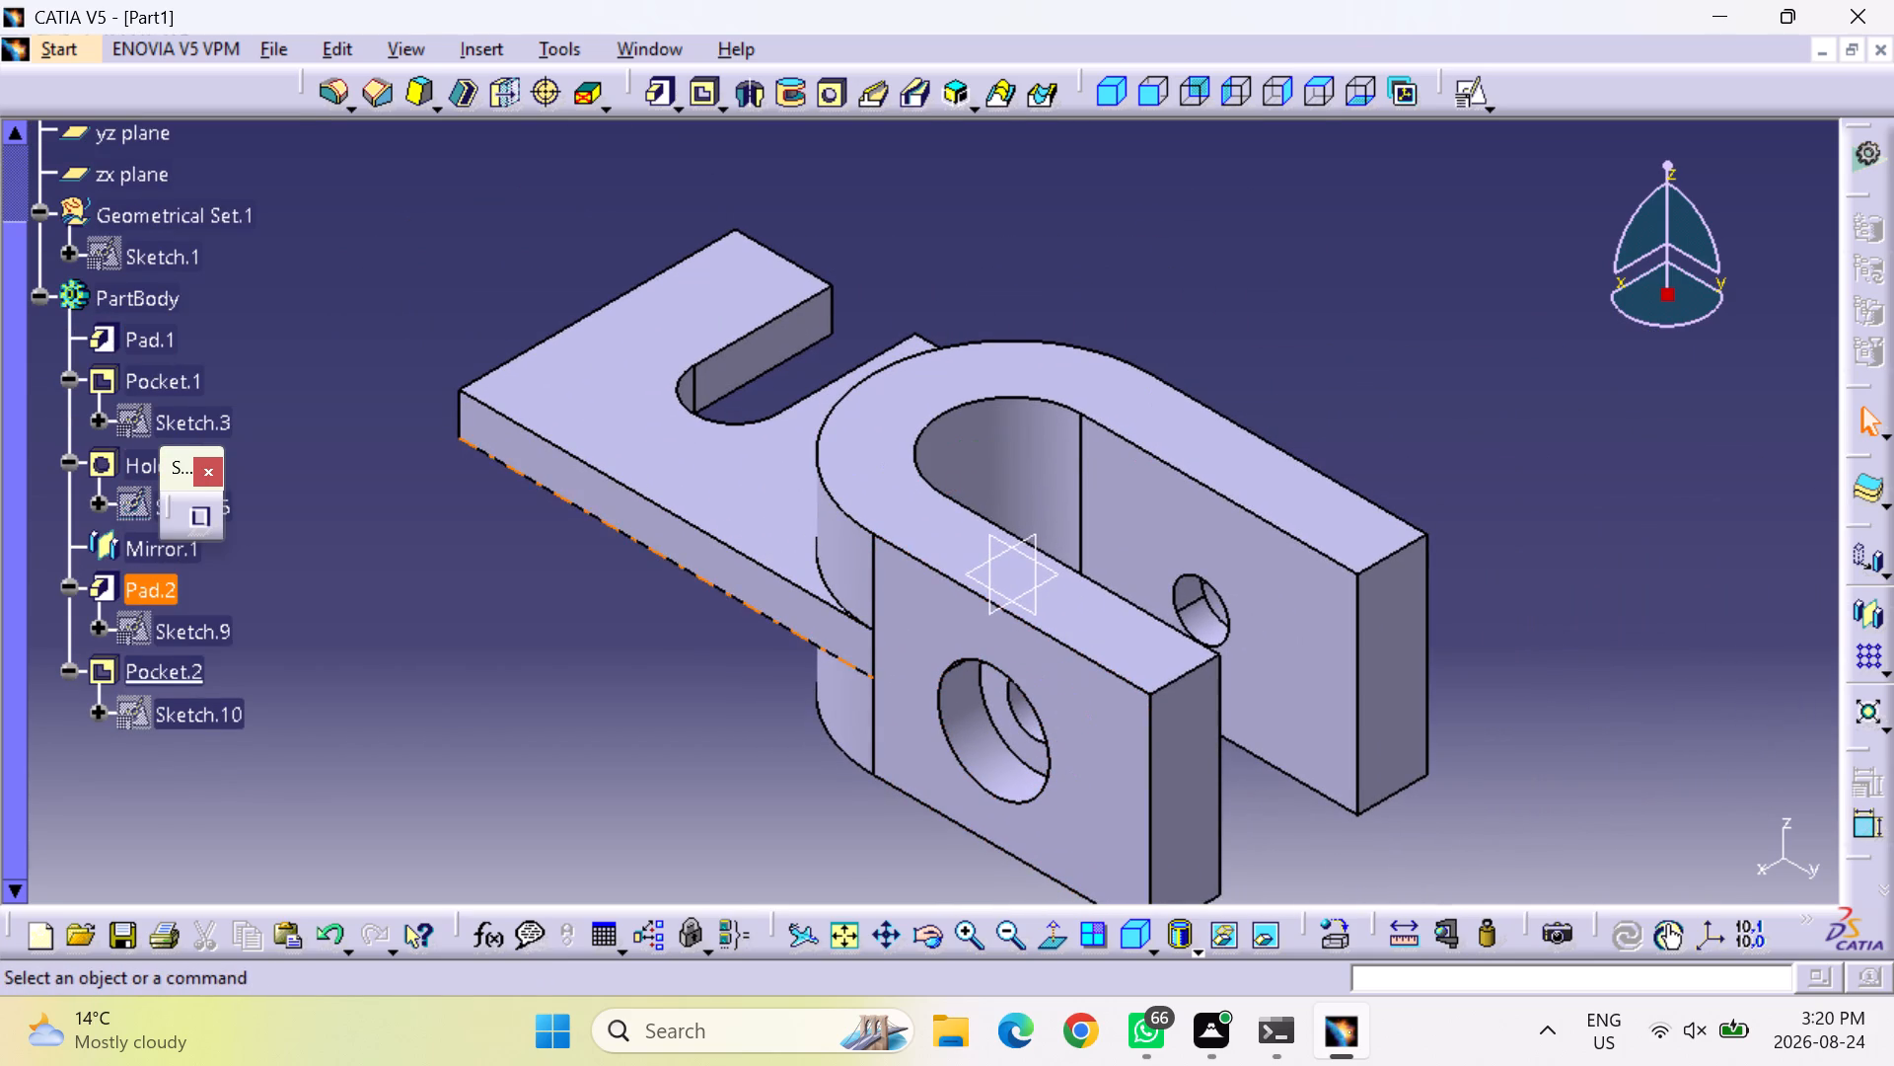
{"action": "left_click", "coordinate": [712, 584]}
{"action": "left_click", "coordinate": [687, 545]}
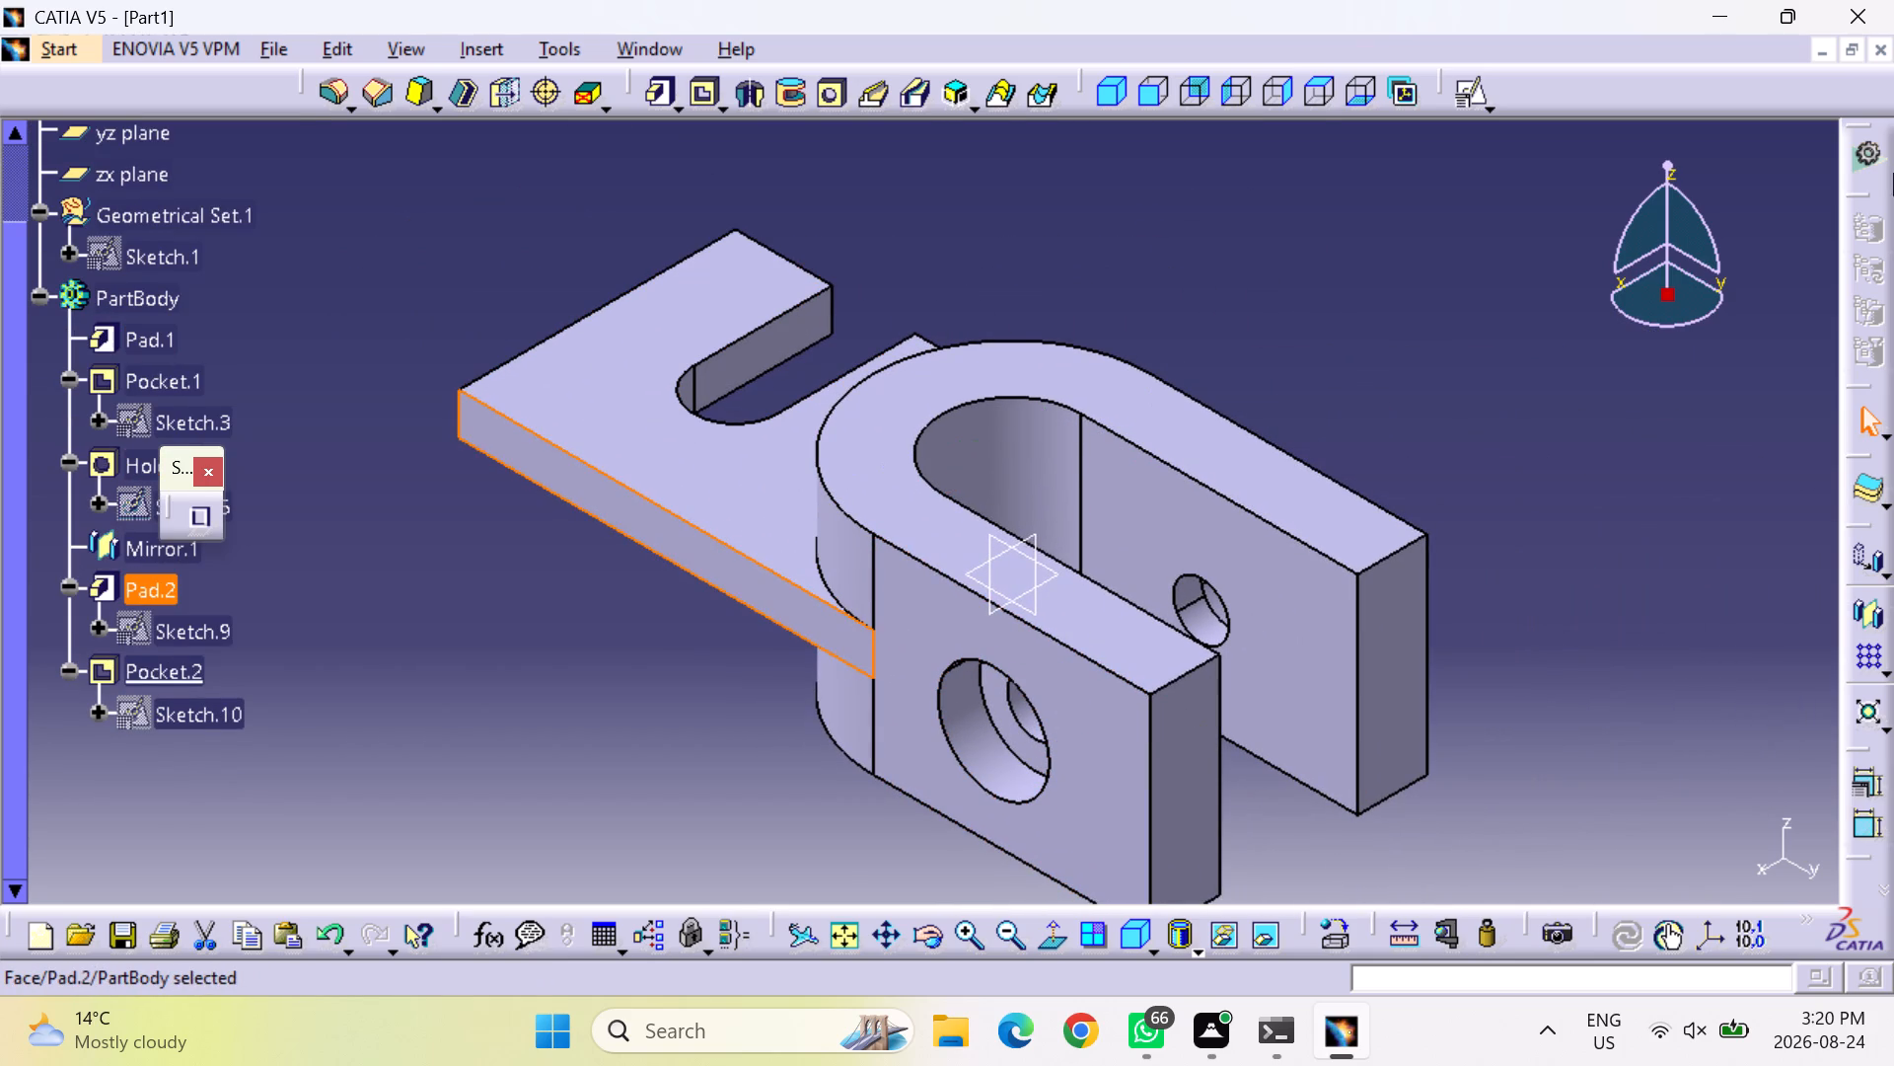
{"action": "left_click", "coordinate": [1491, 106]}
{"action": "left_click", "coordinate": [1513, 139]}
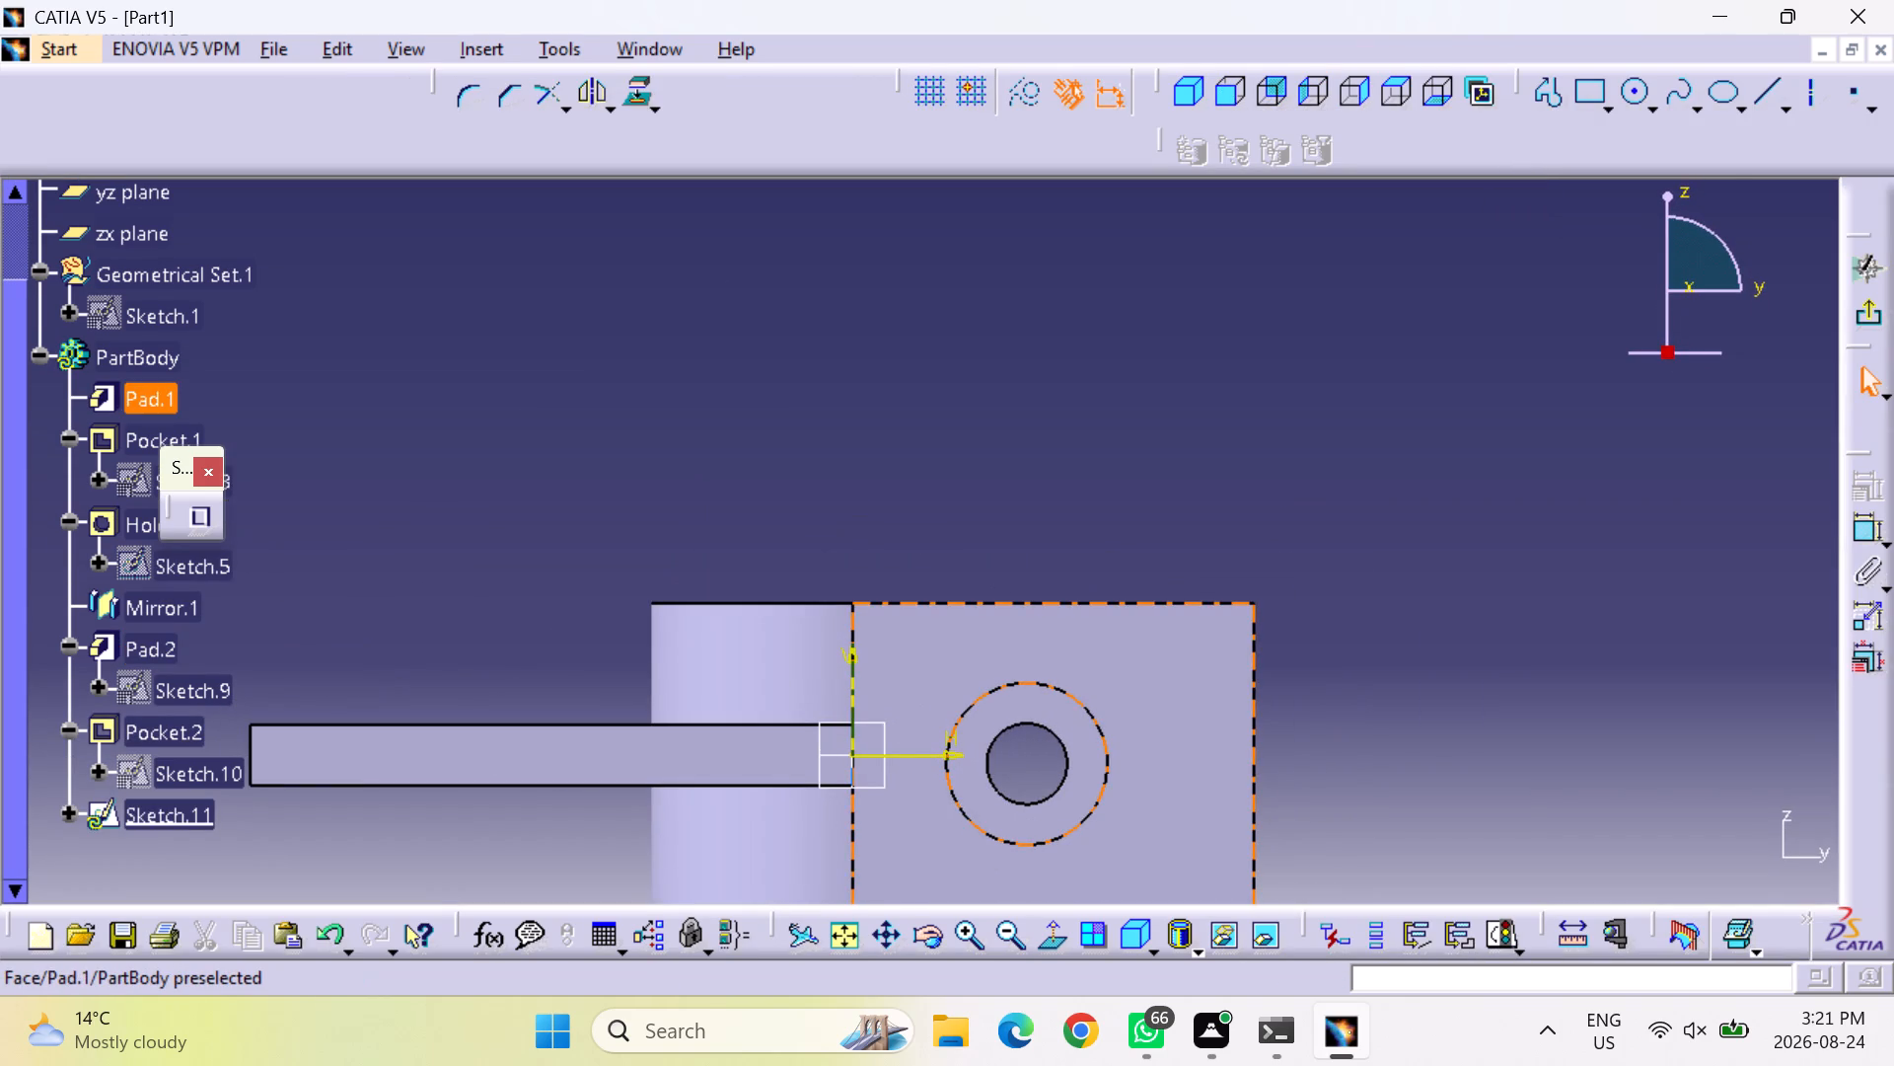
Examine the part from the back, left, right, top, bottom and isometric views, and exit the new sketch without drawing anything.
{"action": "middle_click_drag", "start_coordinate": [938, 660], "coordinate": [1332, 546]}
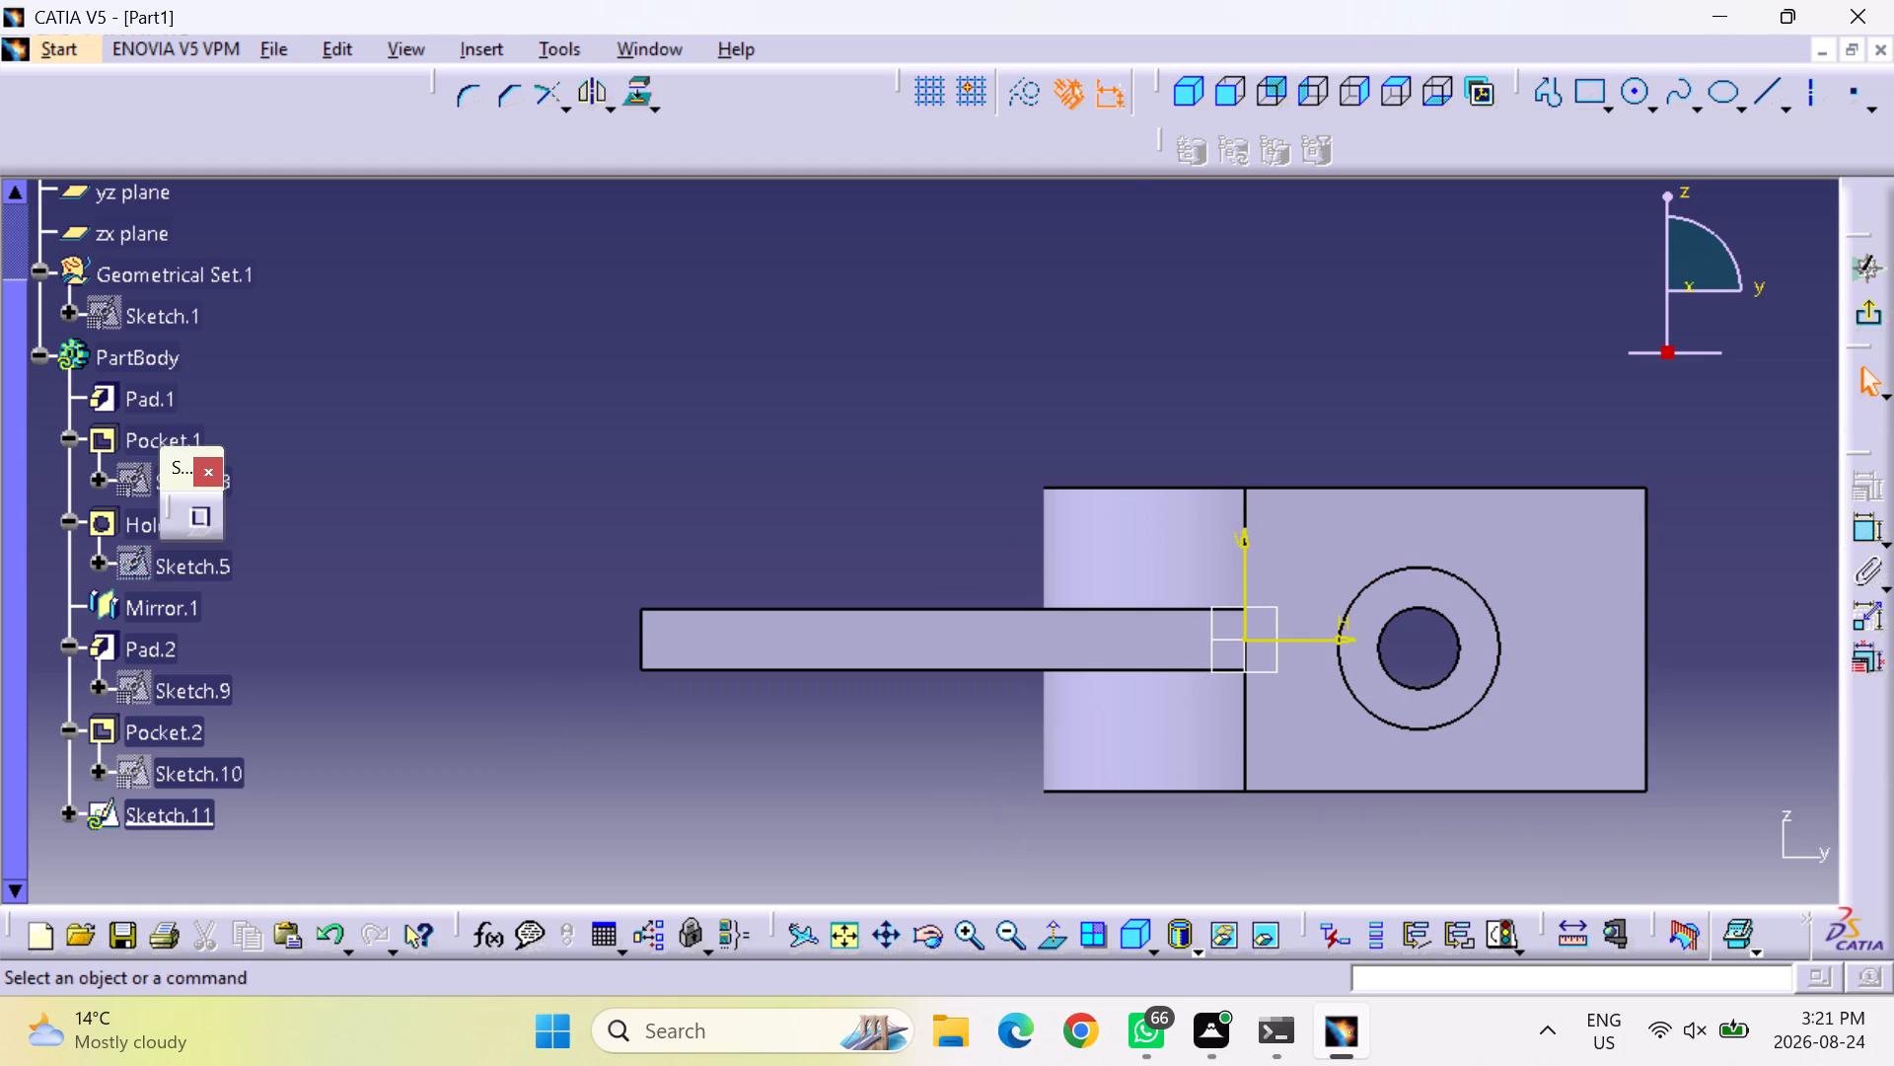
{"action": "left_click", "coordinate": [1274, 94]}
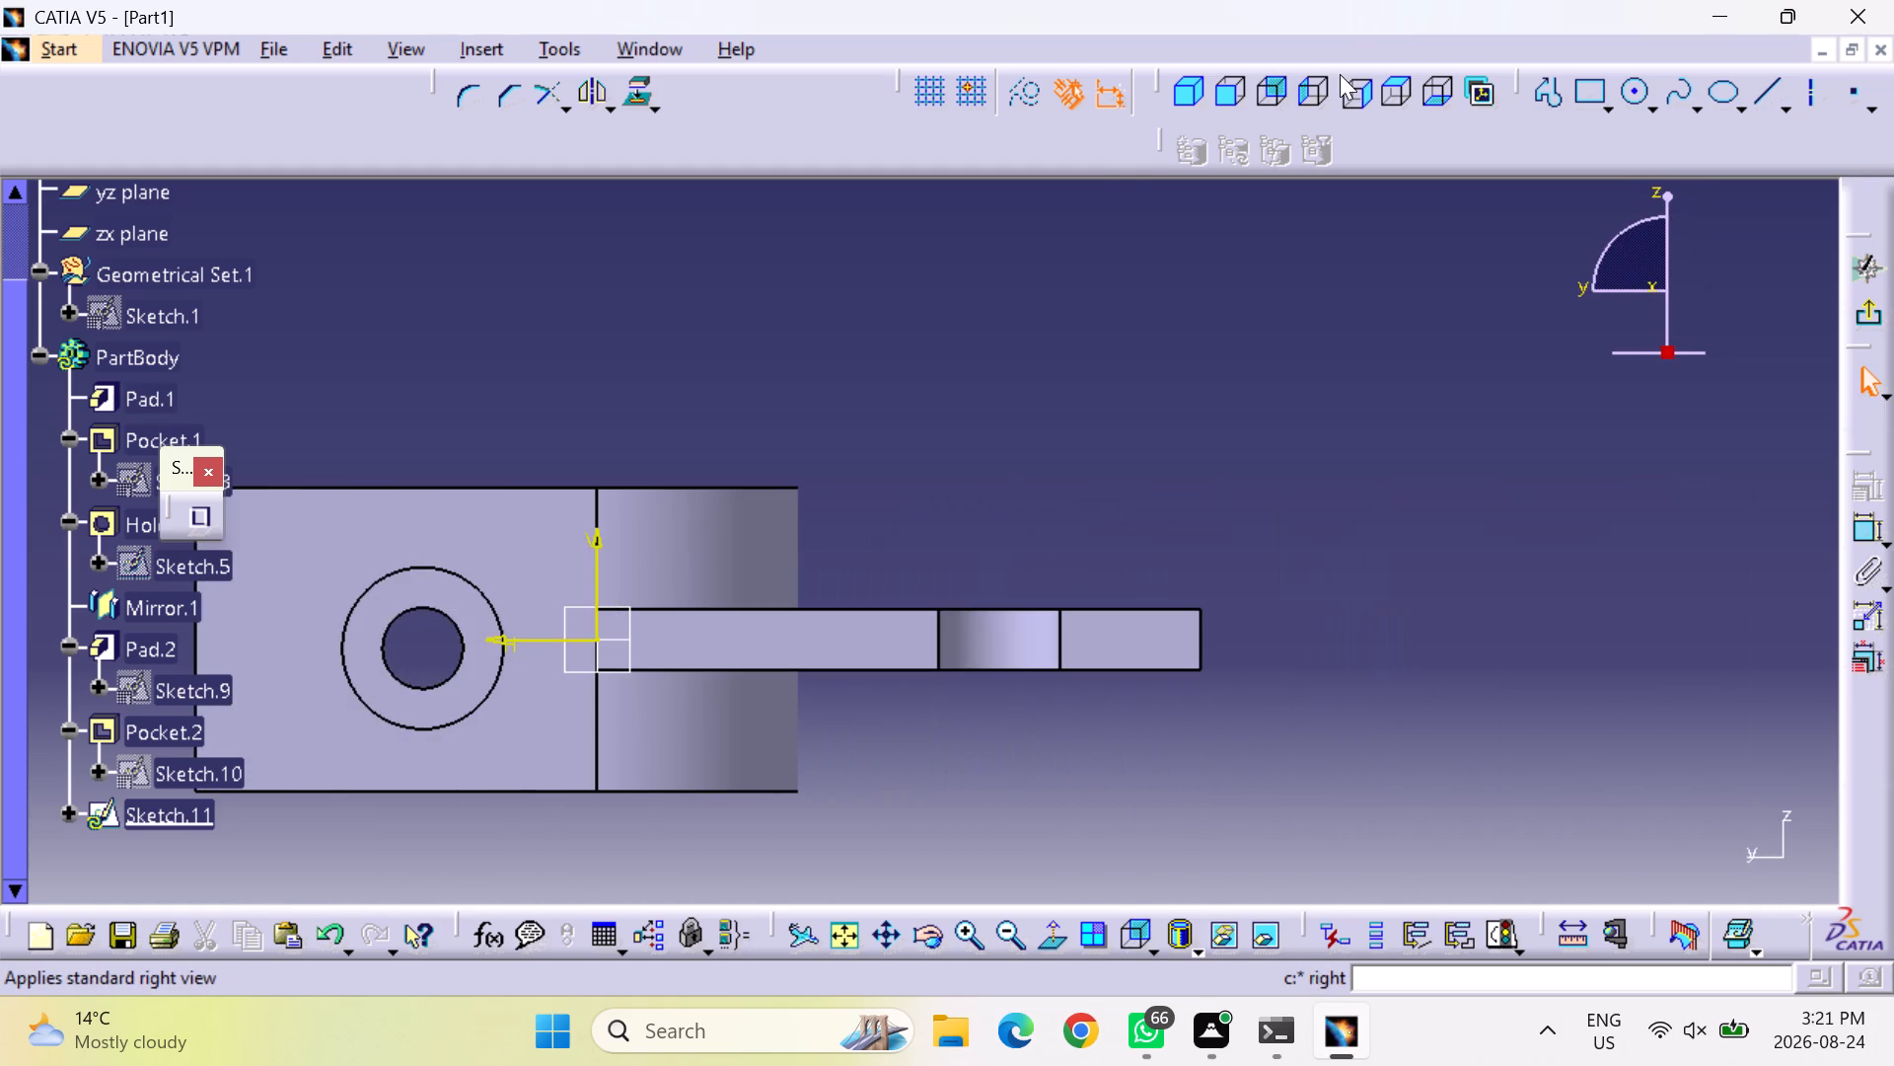
{"action": "left_click", "coordinate": [1304, 92]}
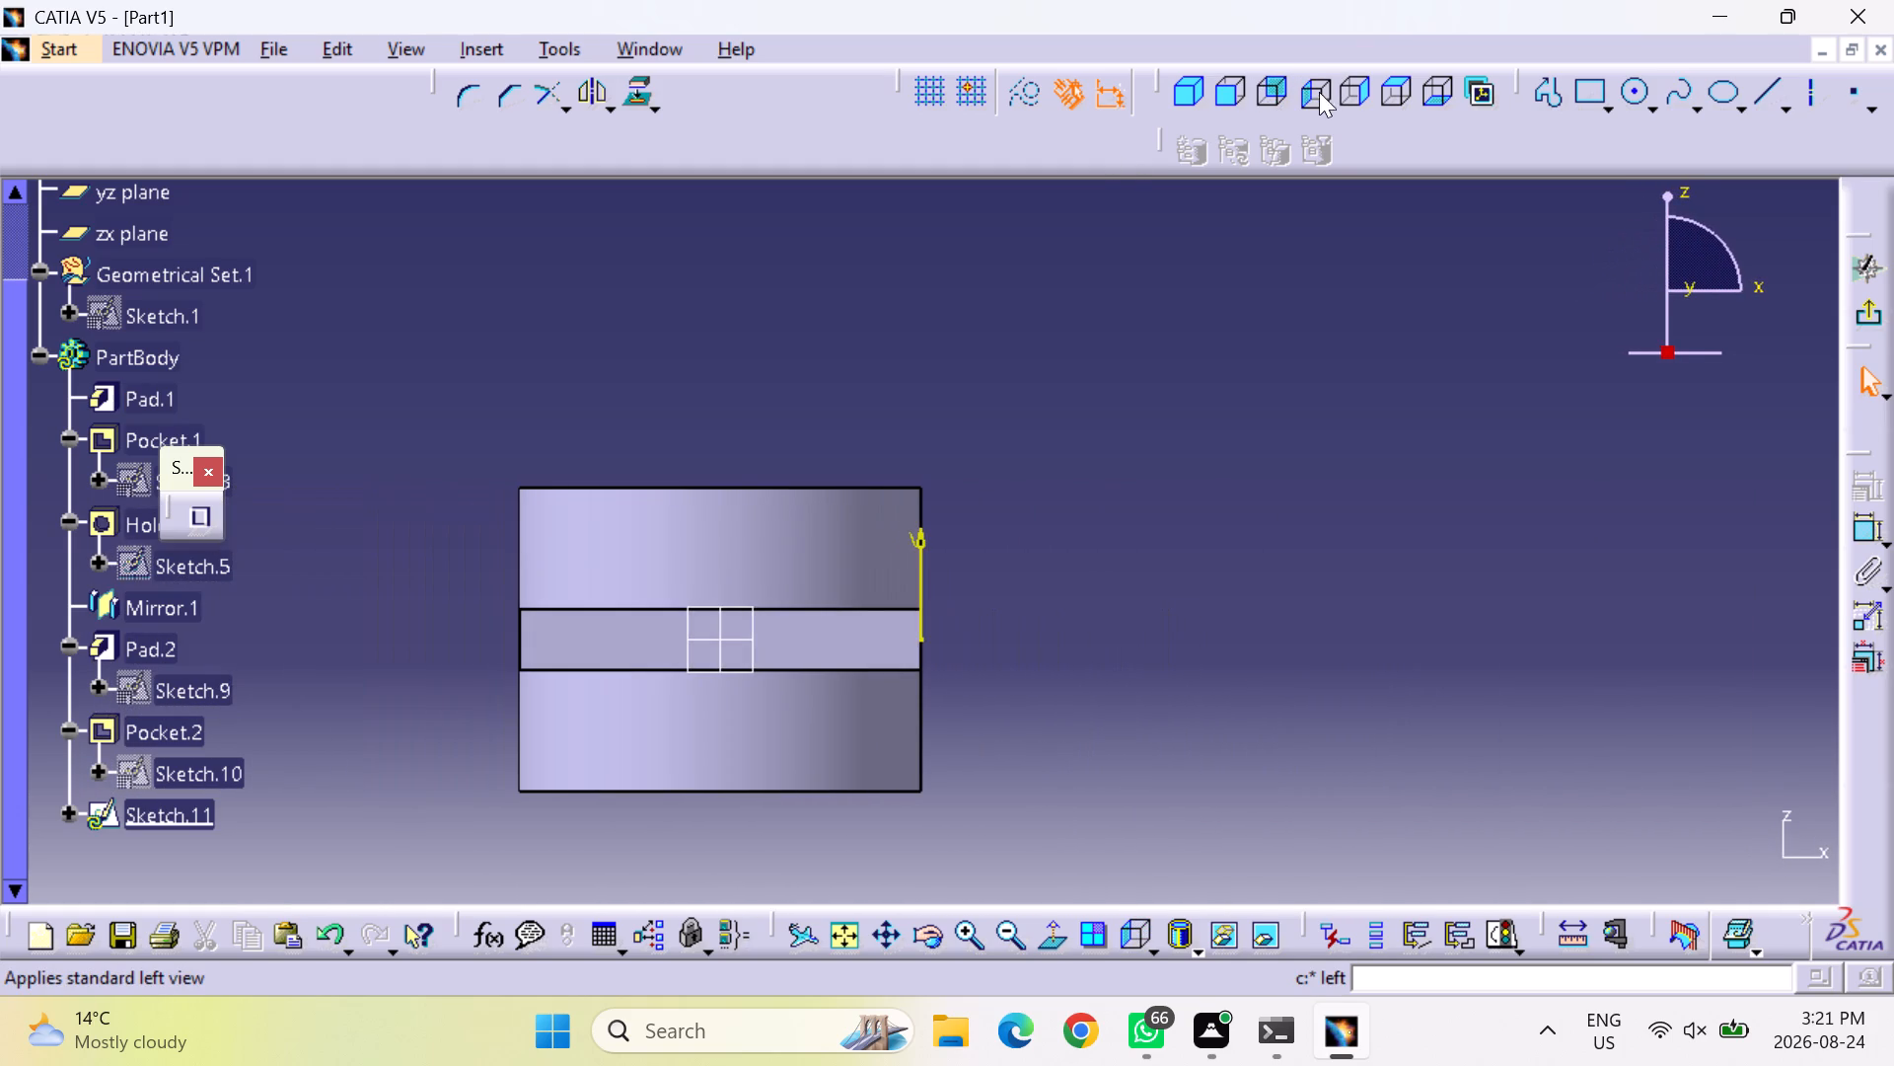
{"action": "left_click", "coordinate": [1343, 92]}
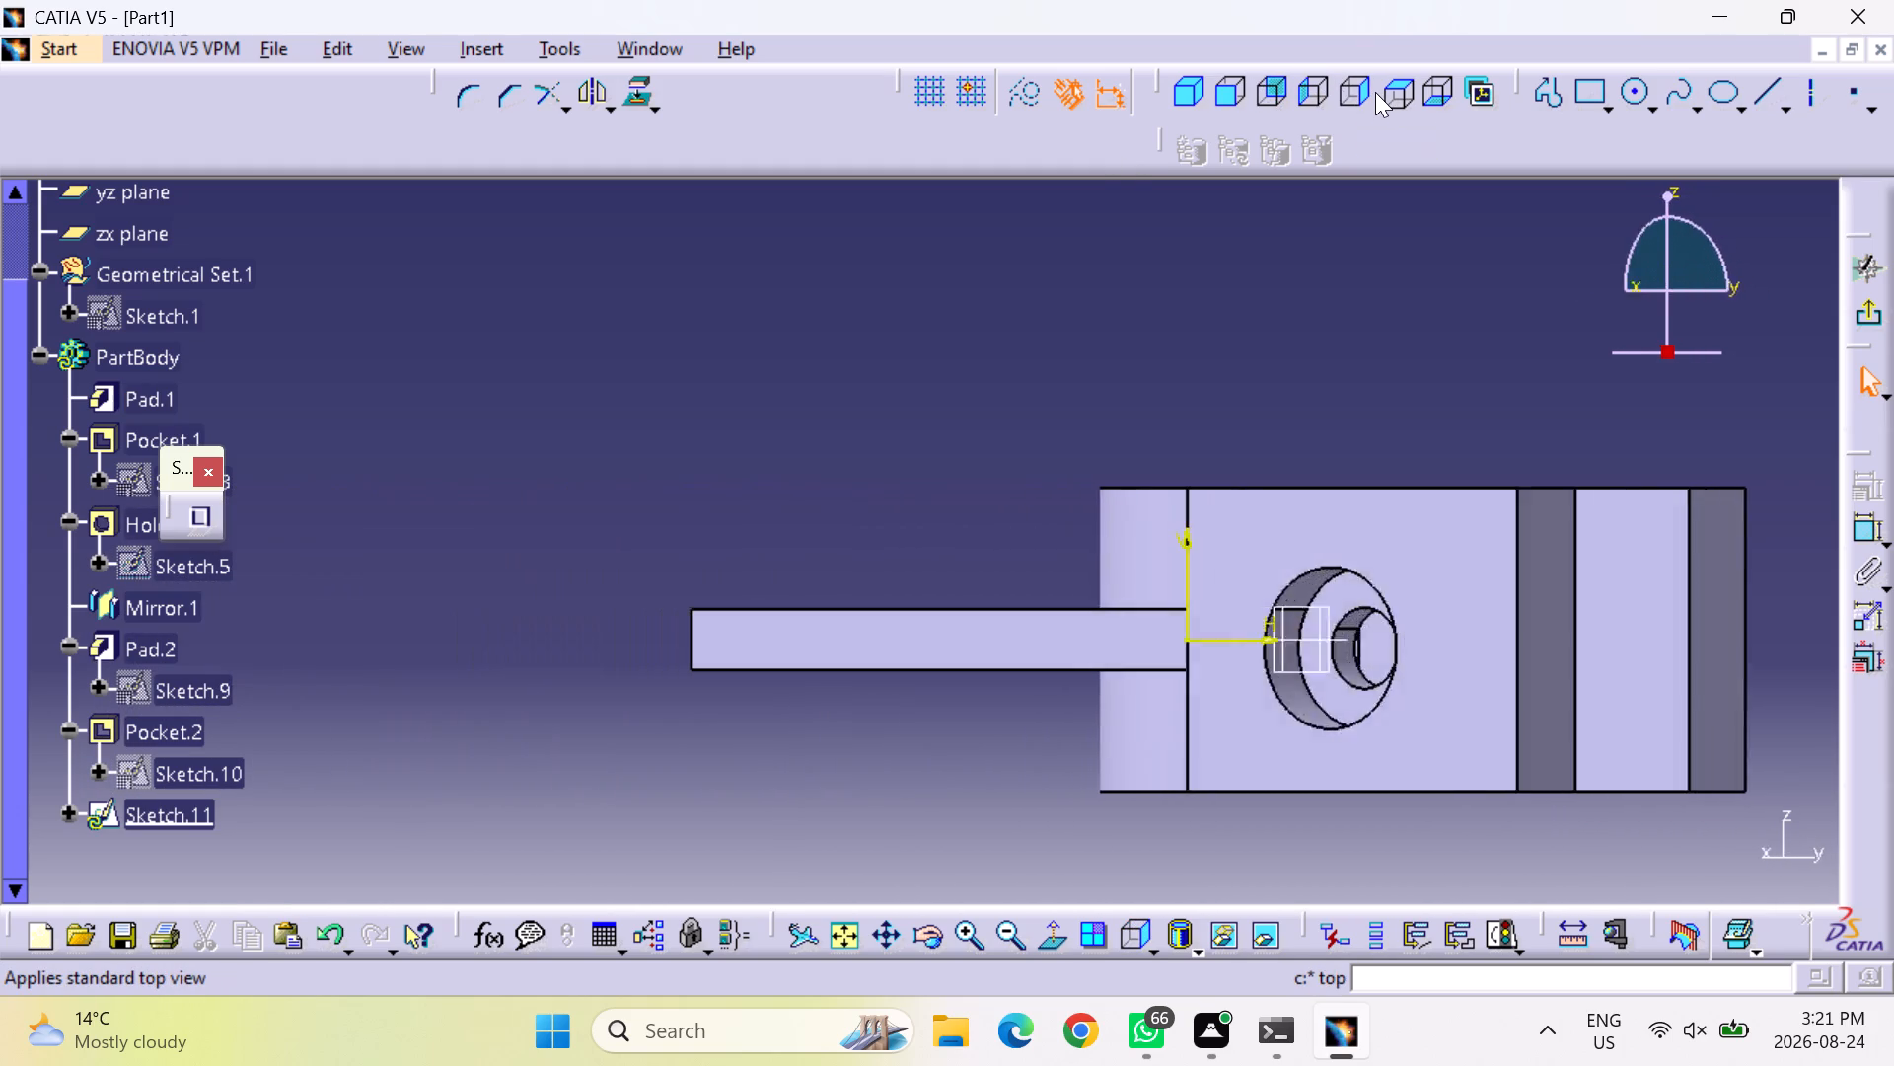
{"action": "left_click", "coordinate": [1392, 92]}
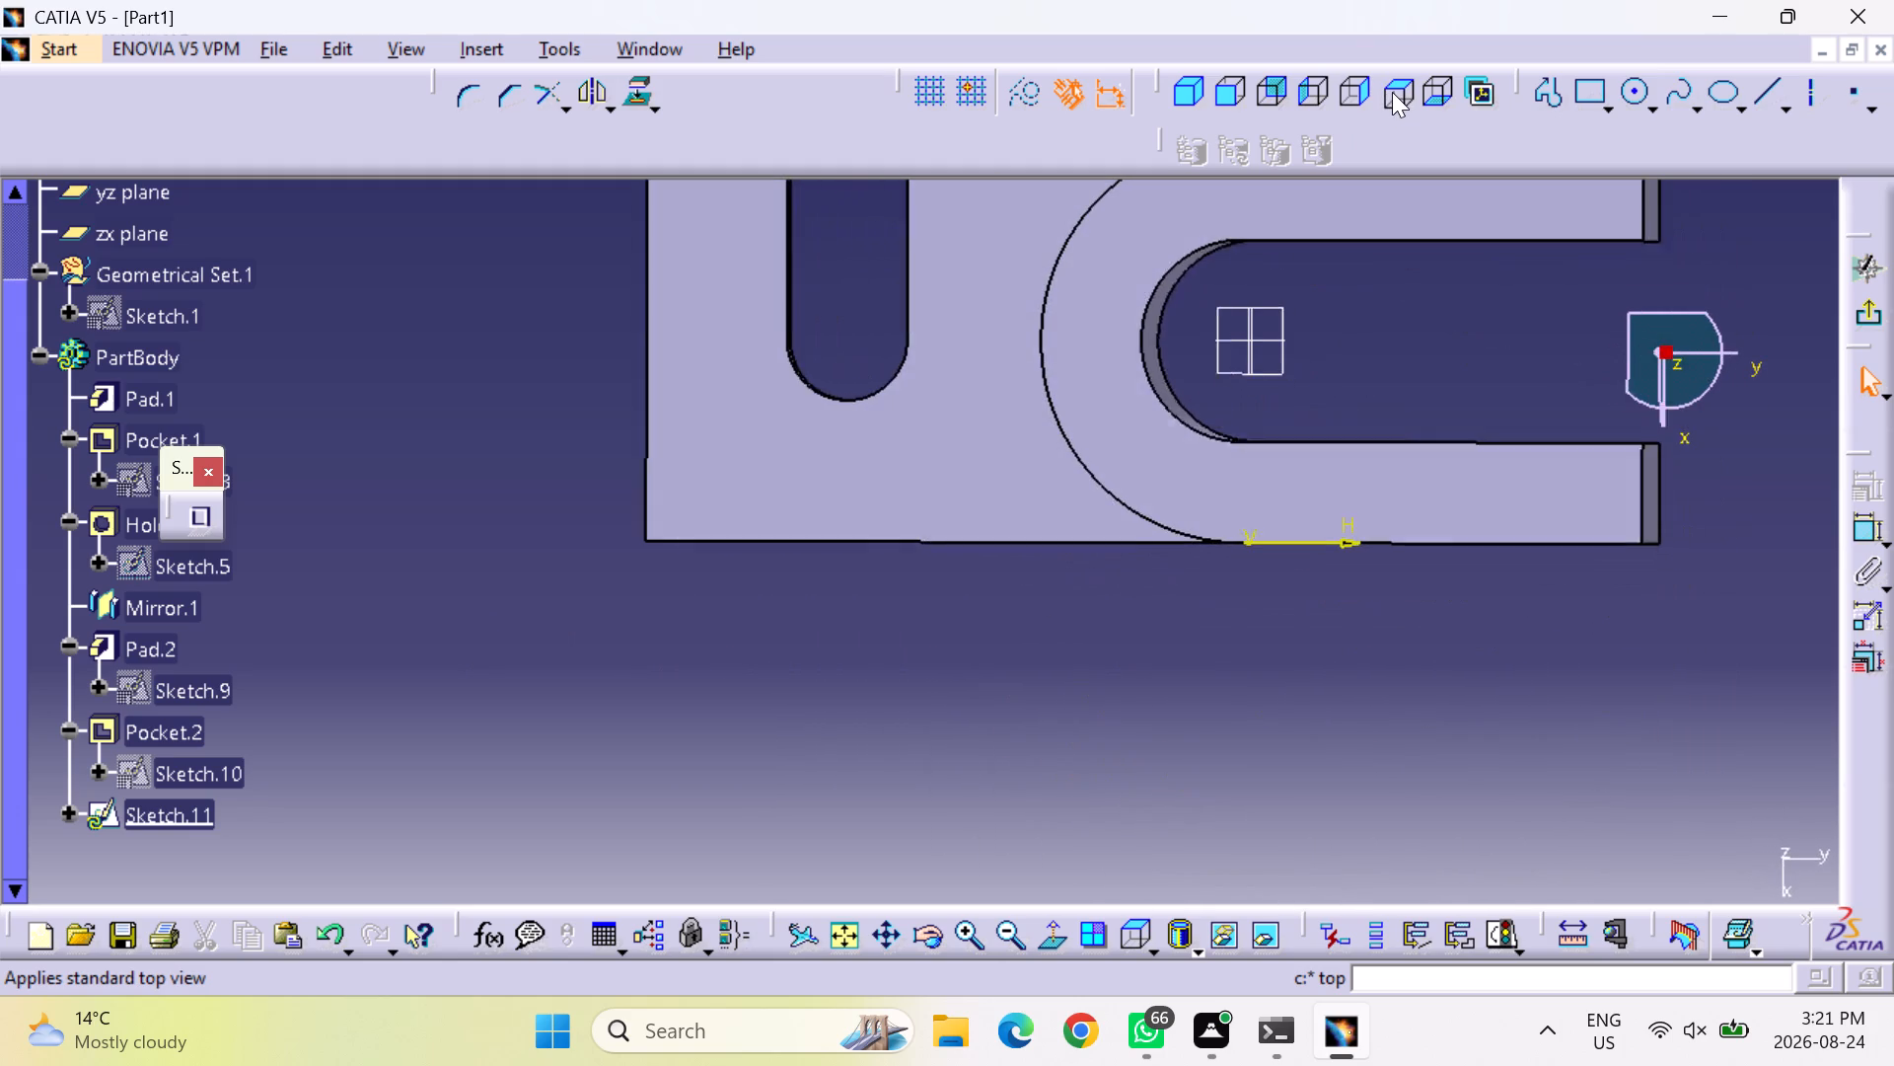
{"action": "left_click", "coordinate": [1424, 91]}
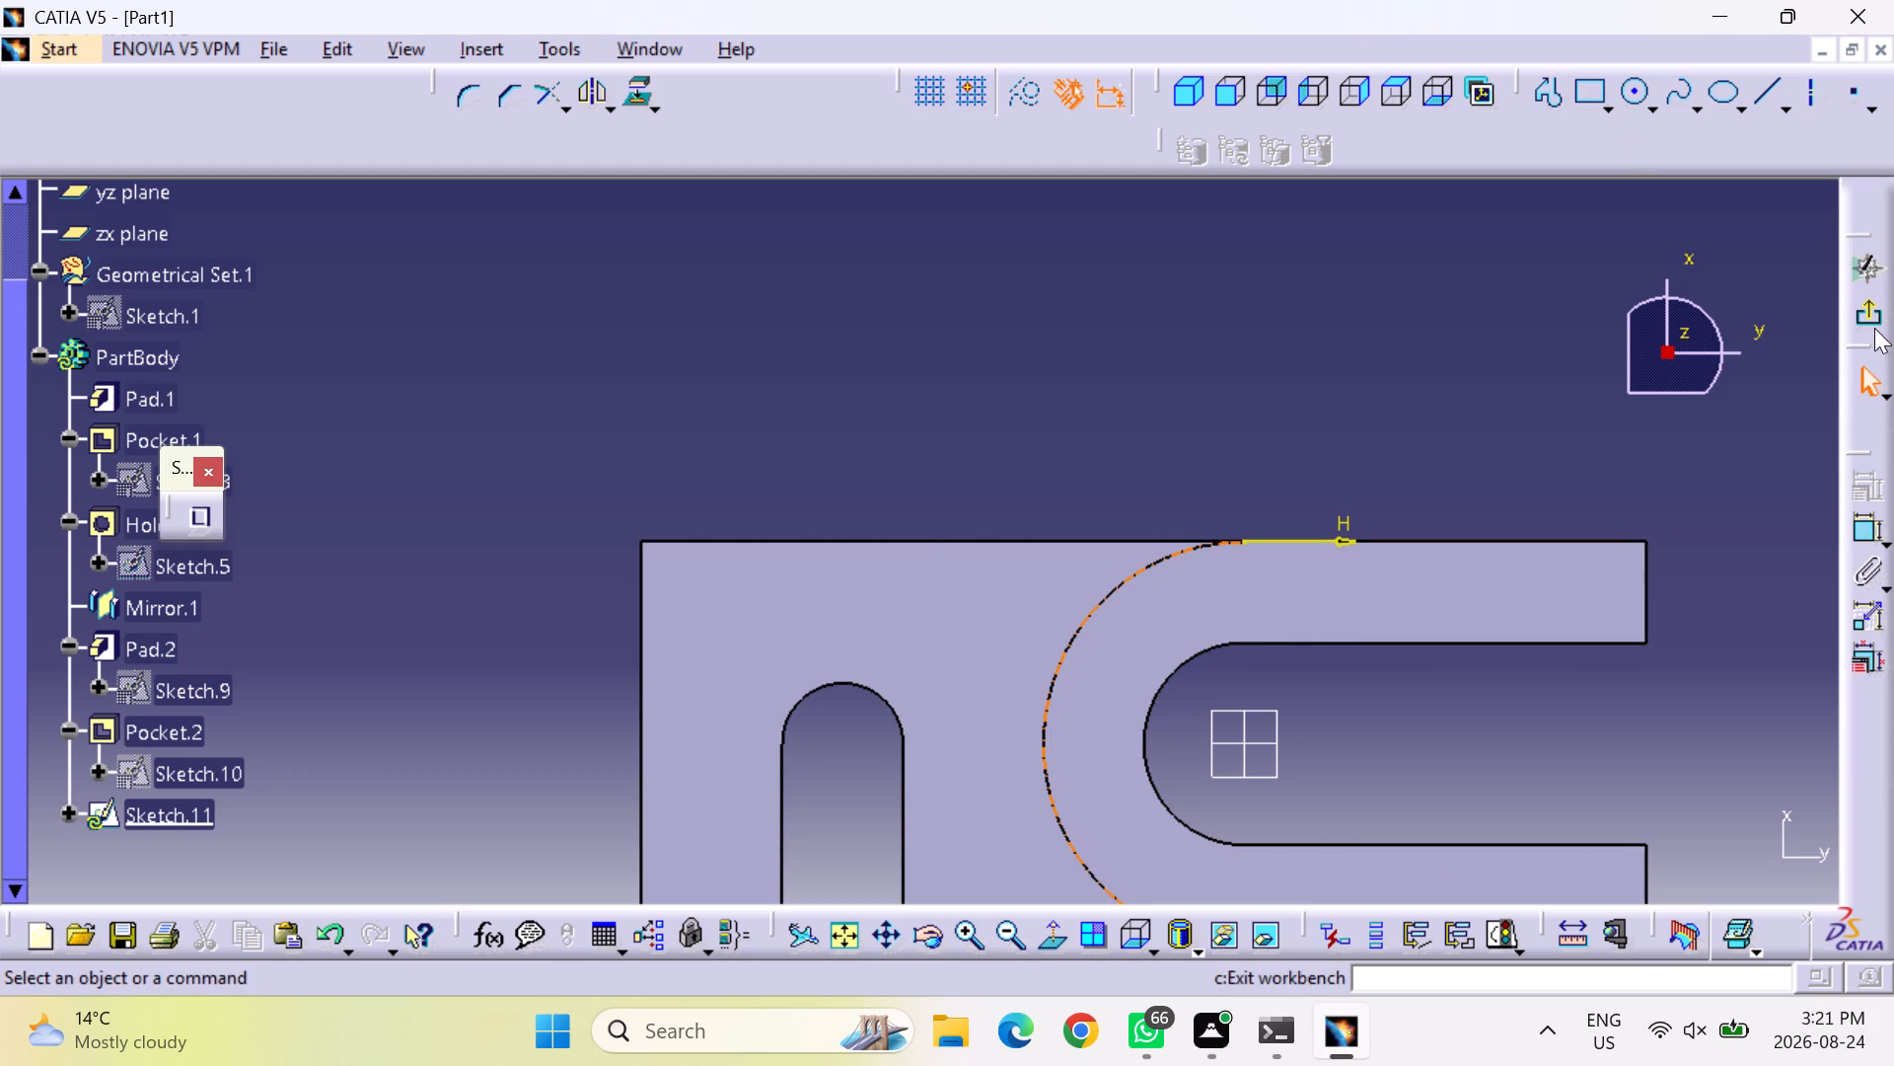
{"action": "left_click", "coordinate": [1203, 96]}
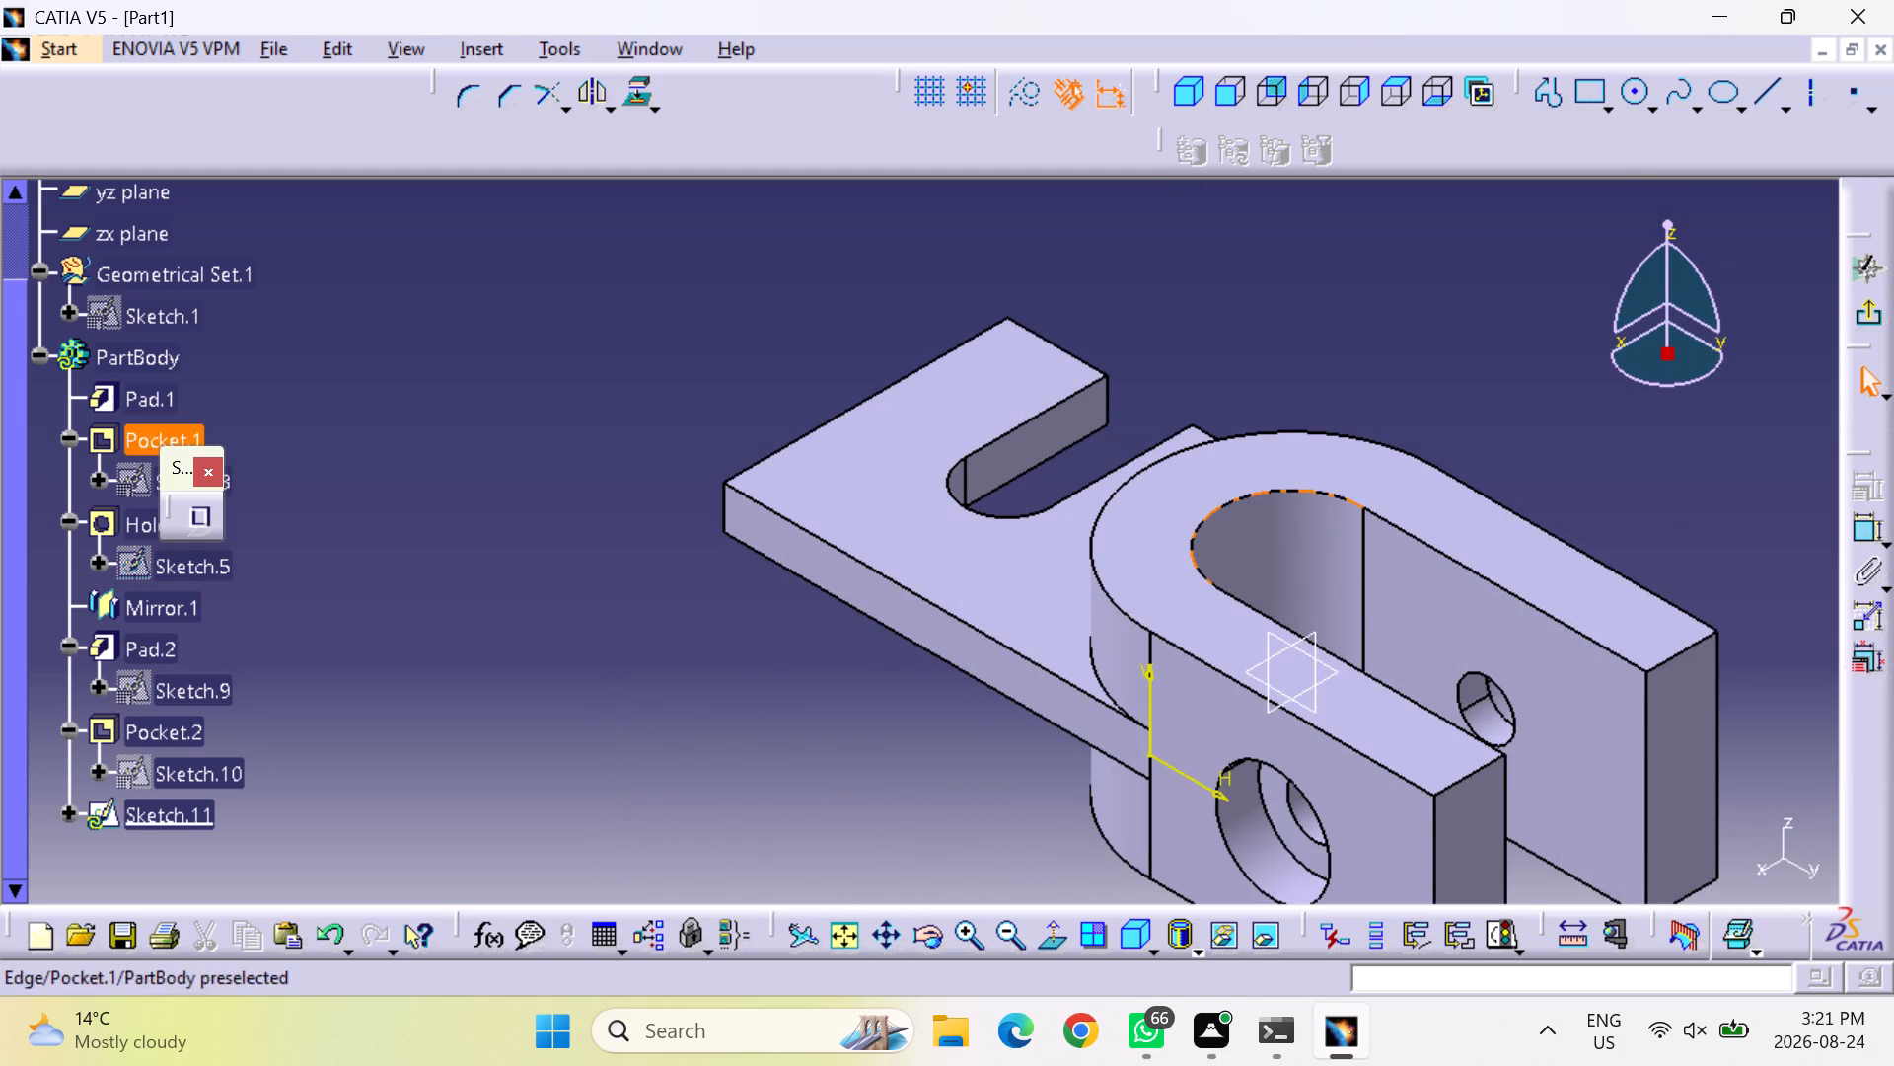
{"action": "left_click", "coordinate": [1866, 321]}
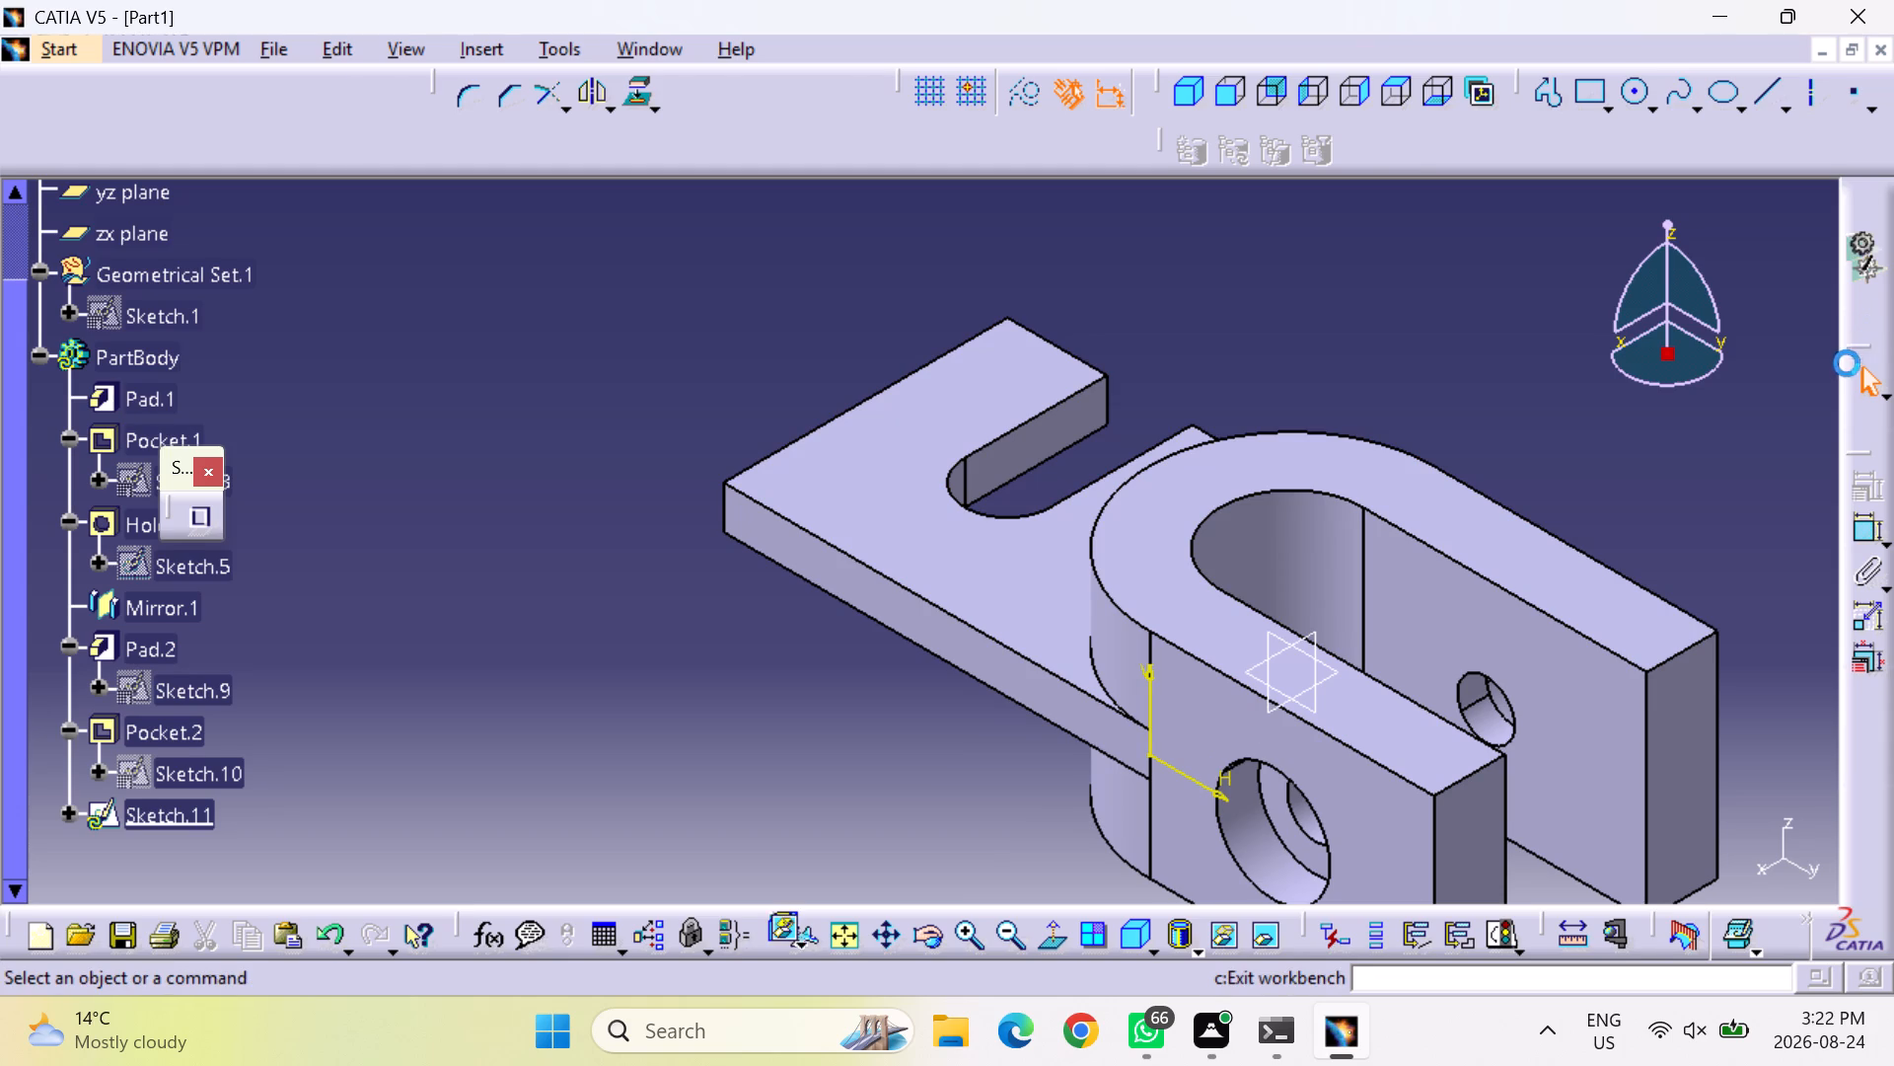
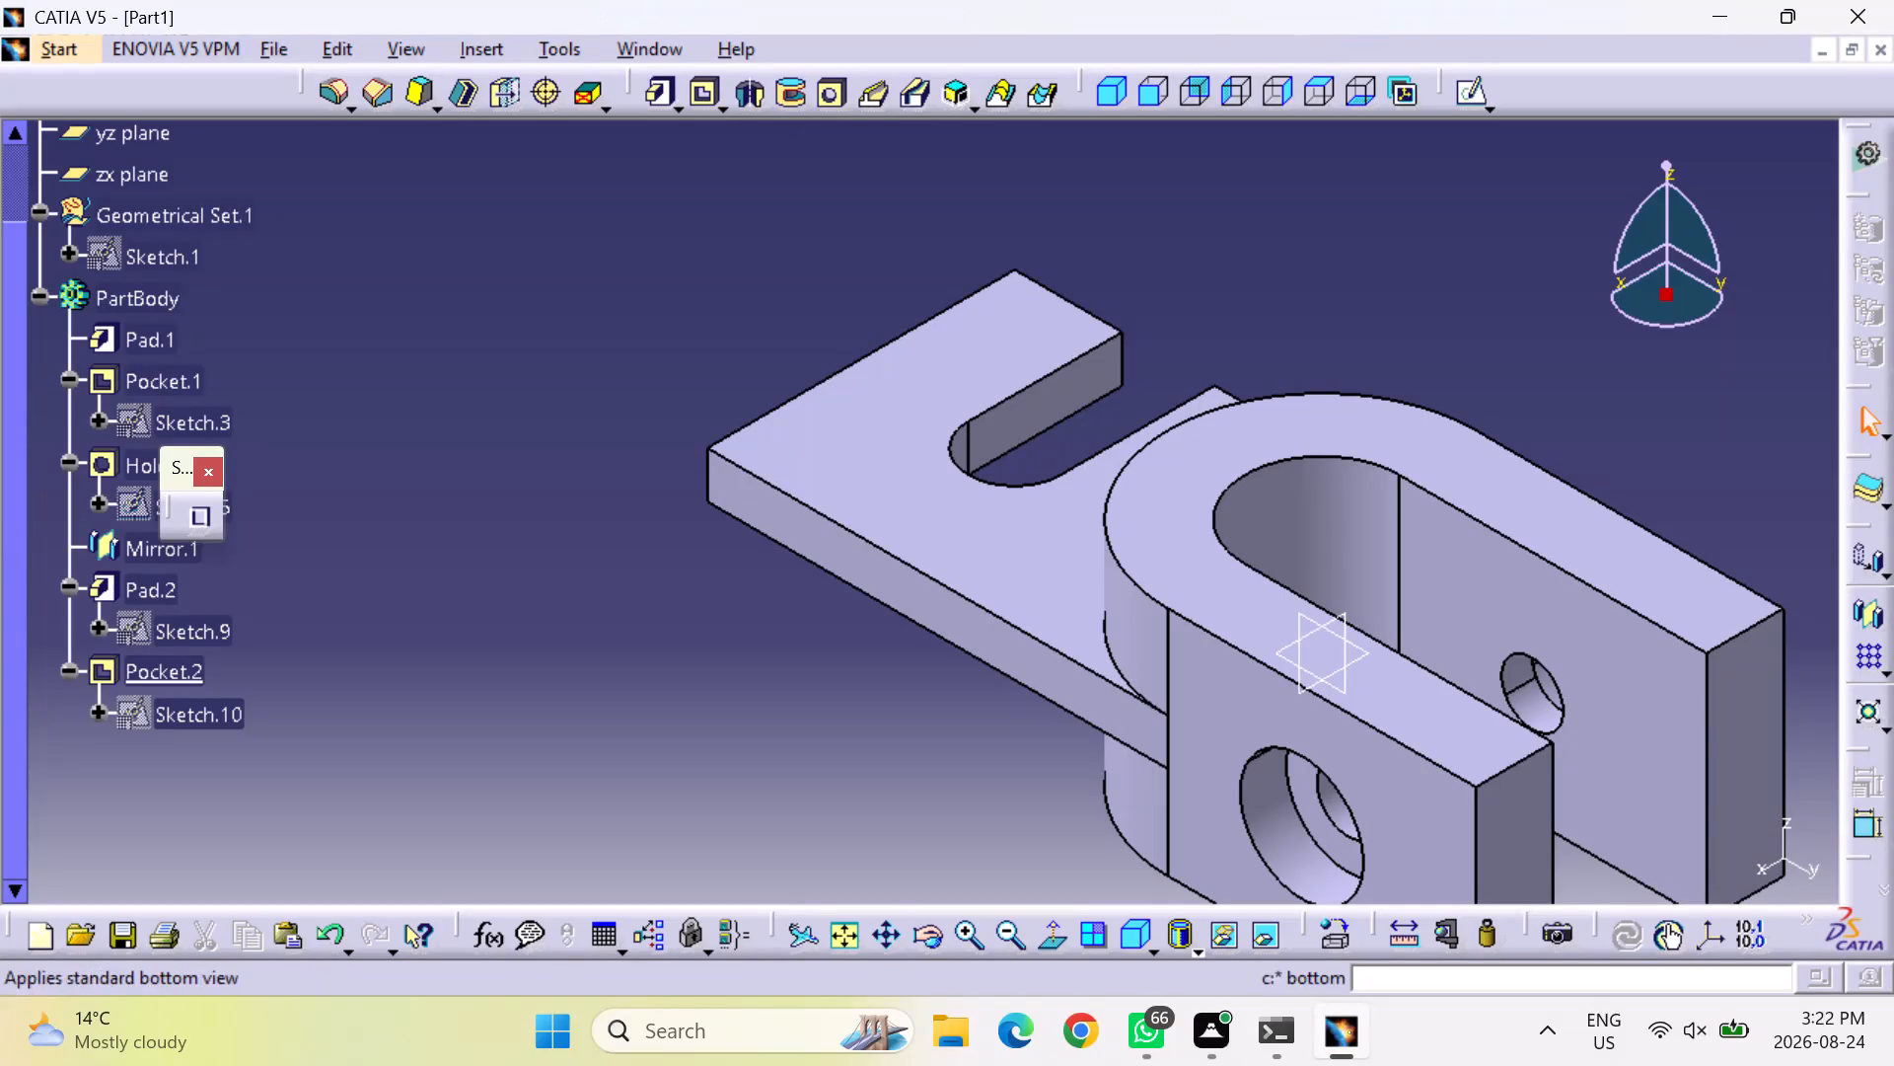
Start a new sketch on the plate's long narrow side face opposite the slot opening.
{"action": "left_click", "coordinate": [759, 522]}
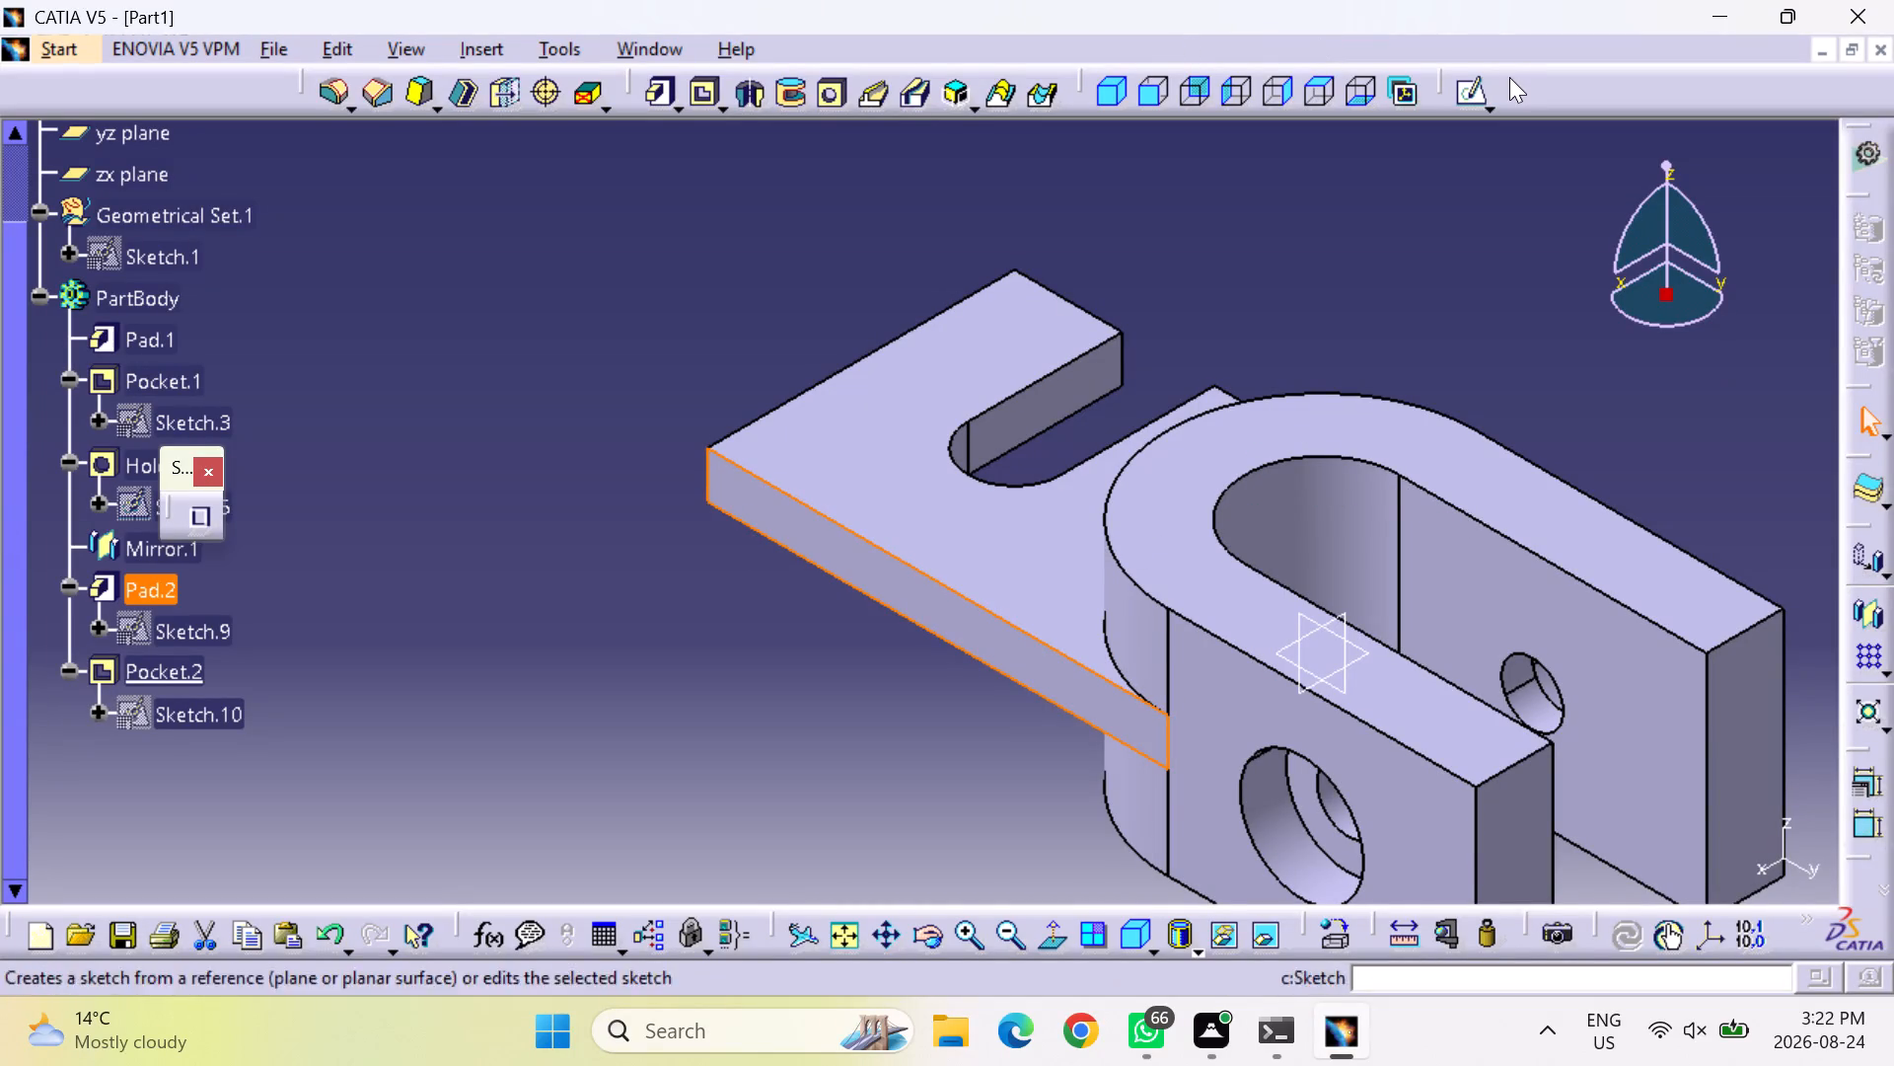
{"action": "left_click", "coordinate": [1477, 89]}
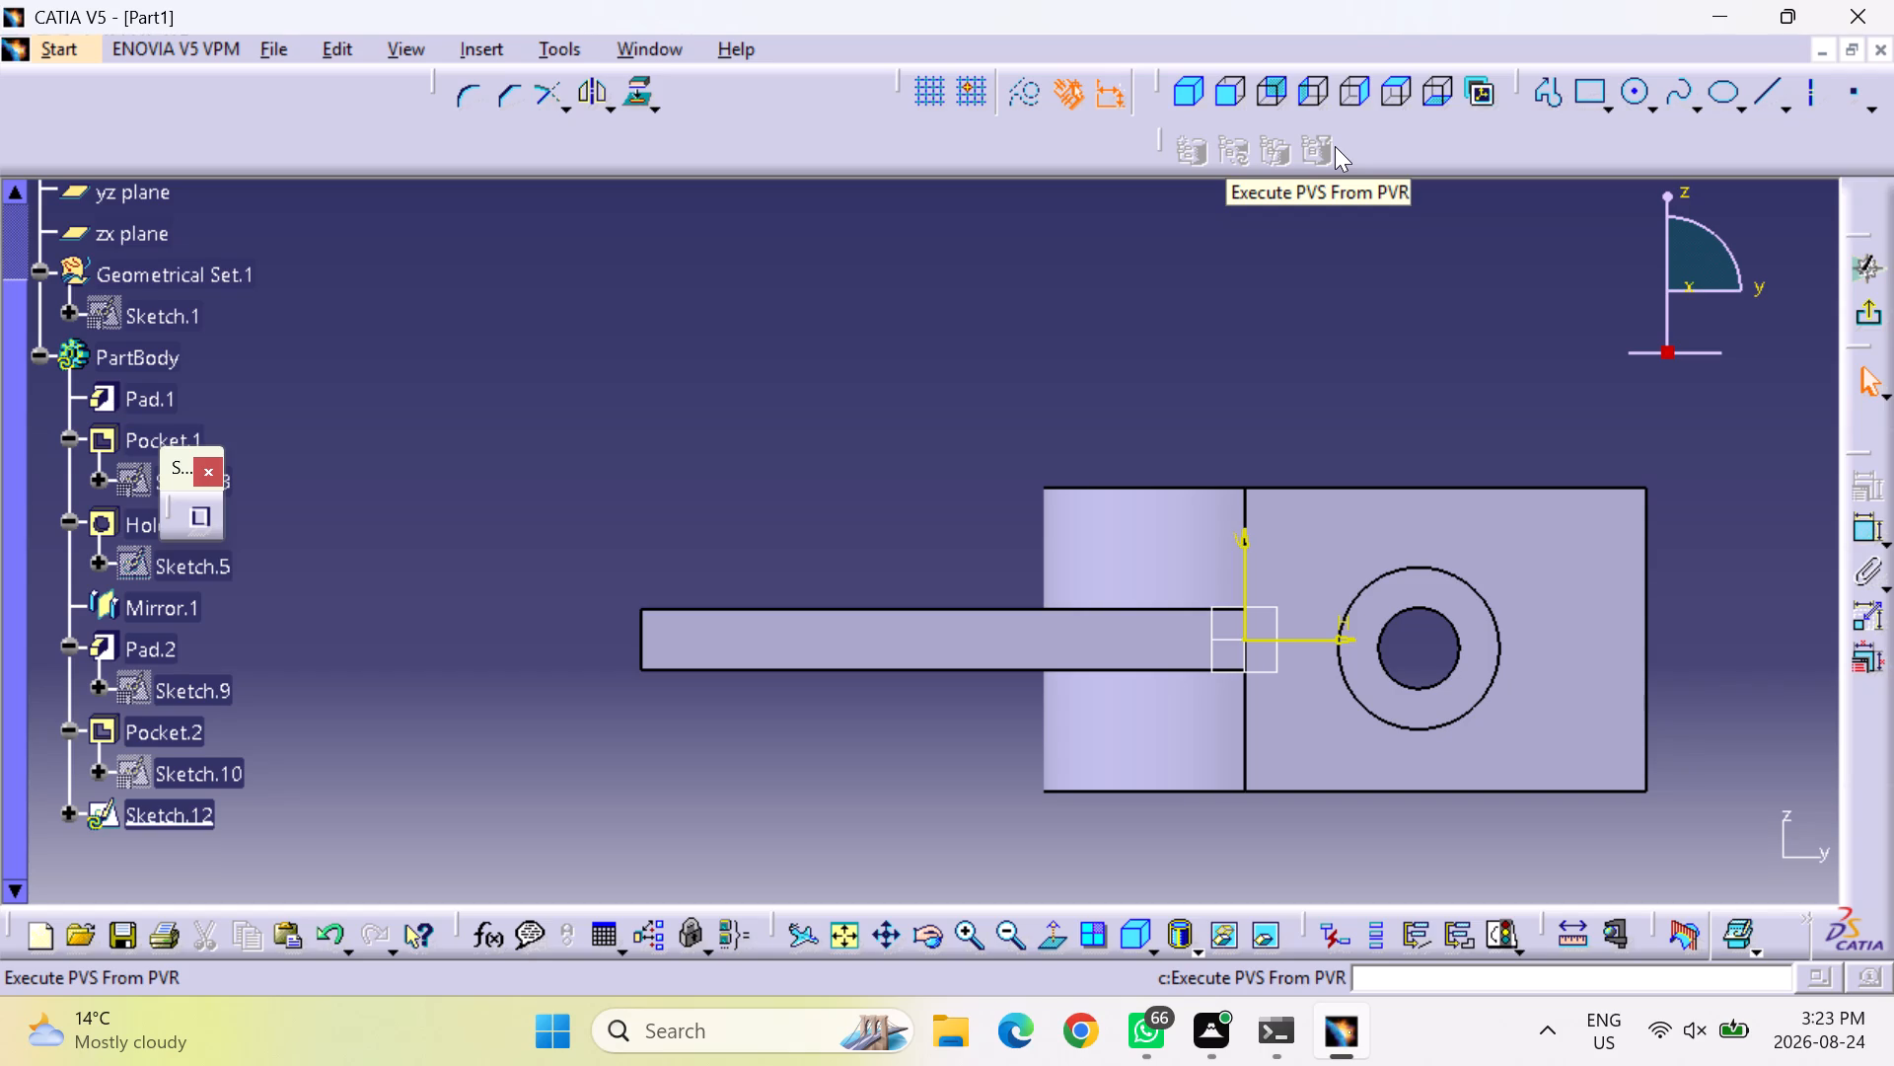
{"action": "right_click_drag", "start_coordinate": [834, 839], "coordinate": [603, 927]}
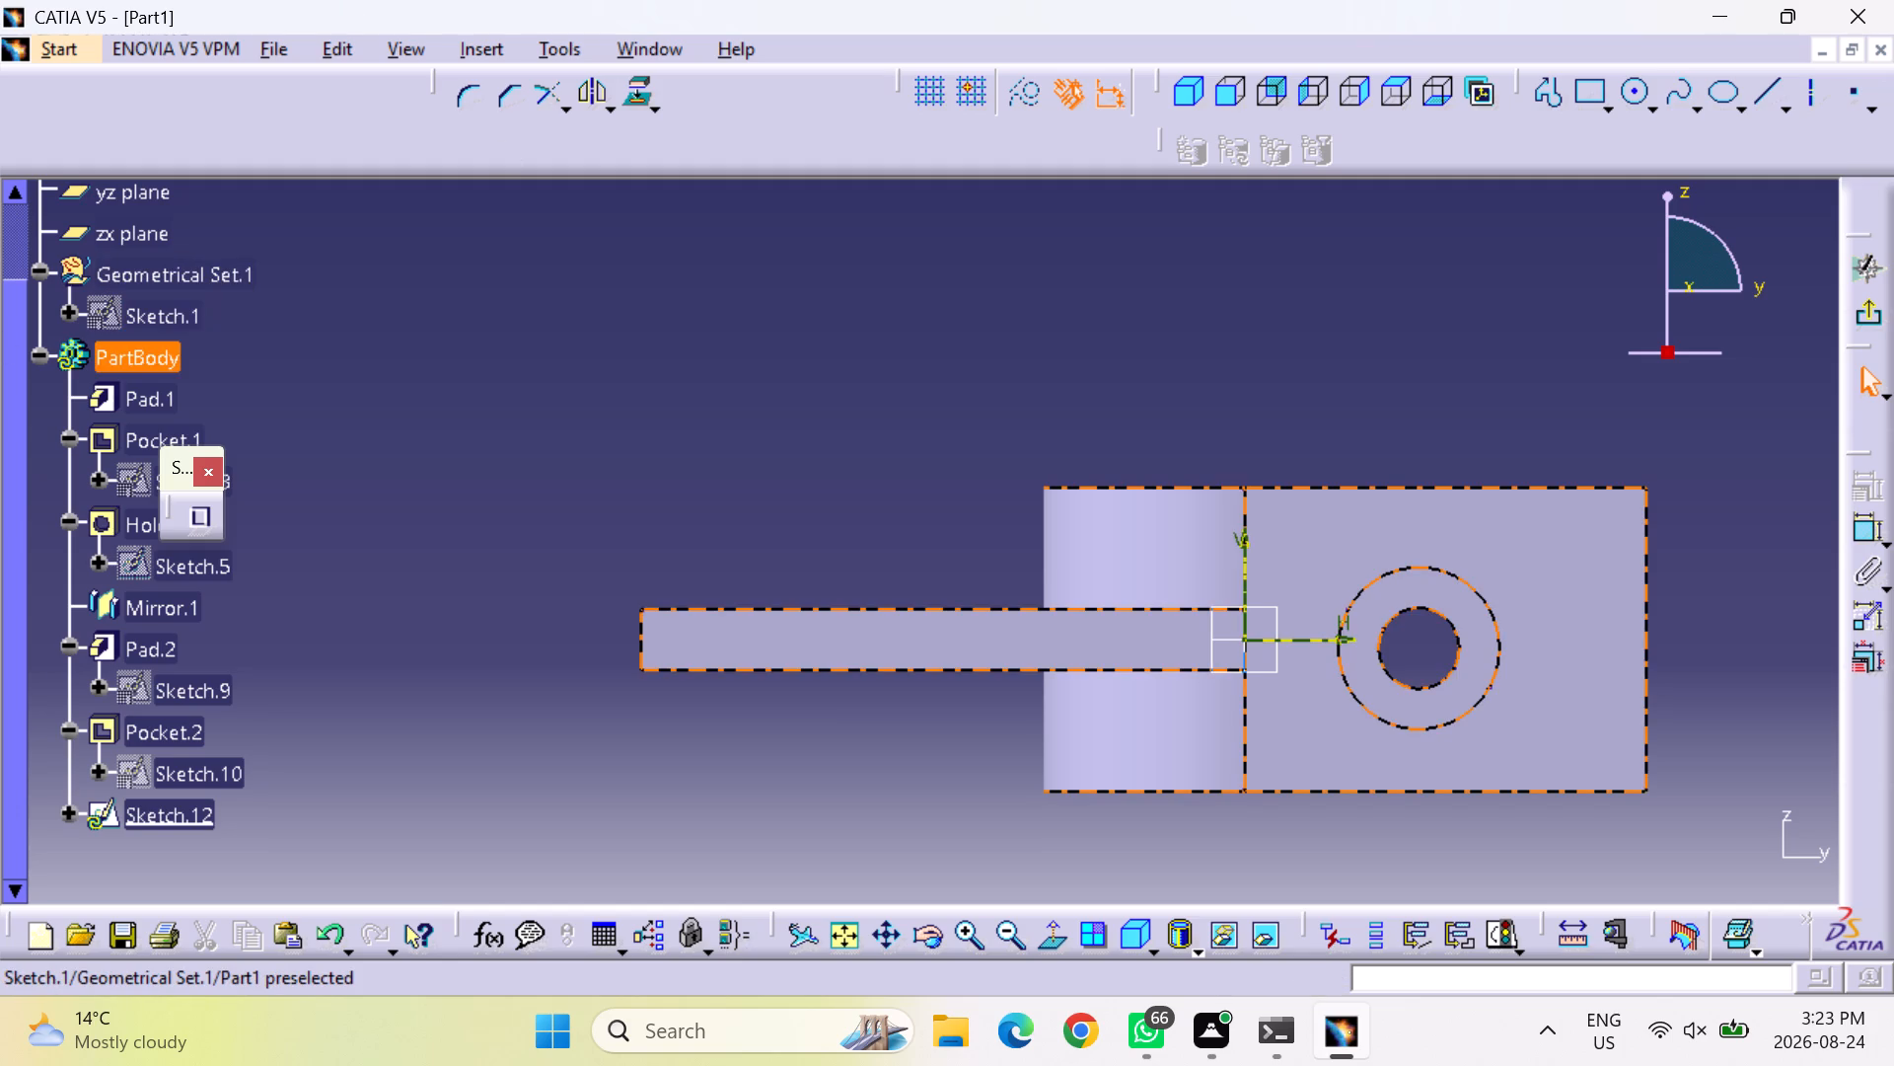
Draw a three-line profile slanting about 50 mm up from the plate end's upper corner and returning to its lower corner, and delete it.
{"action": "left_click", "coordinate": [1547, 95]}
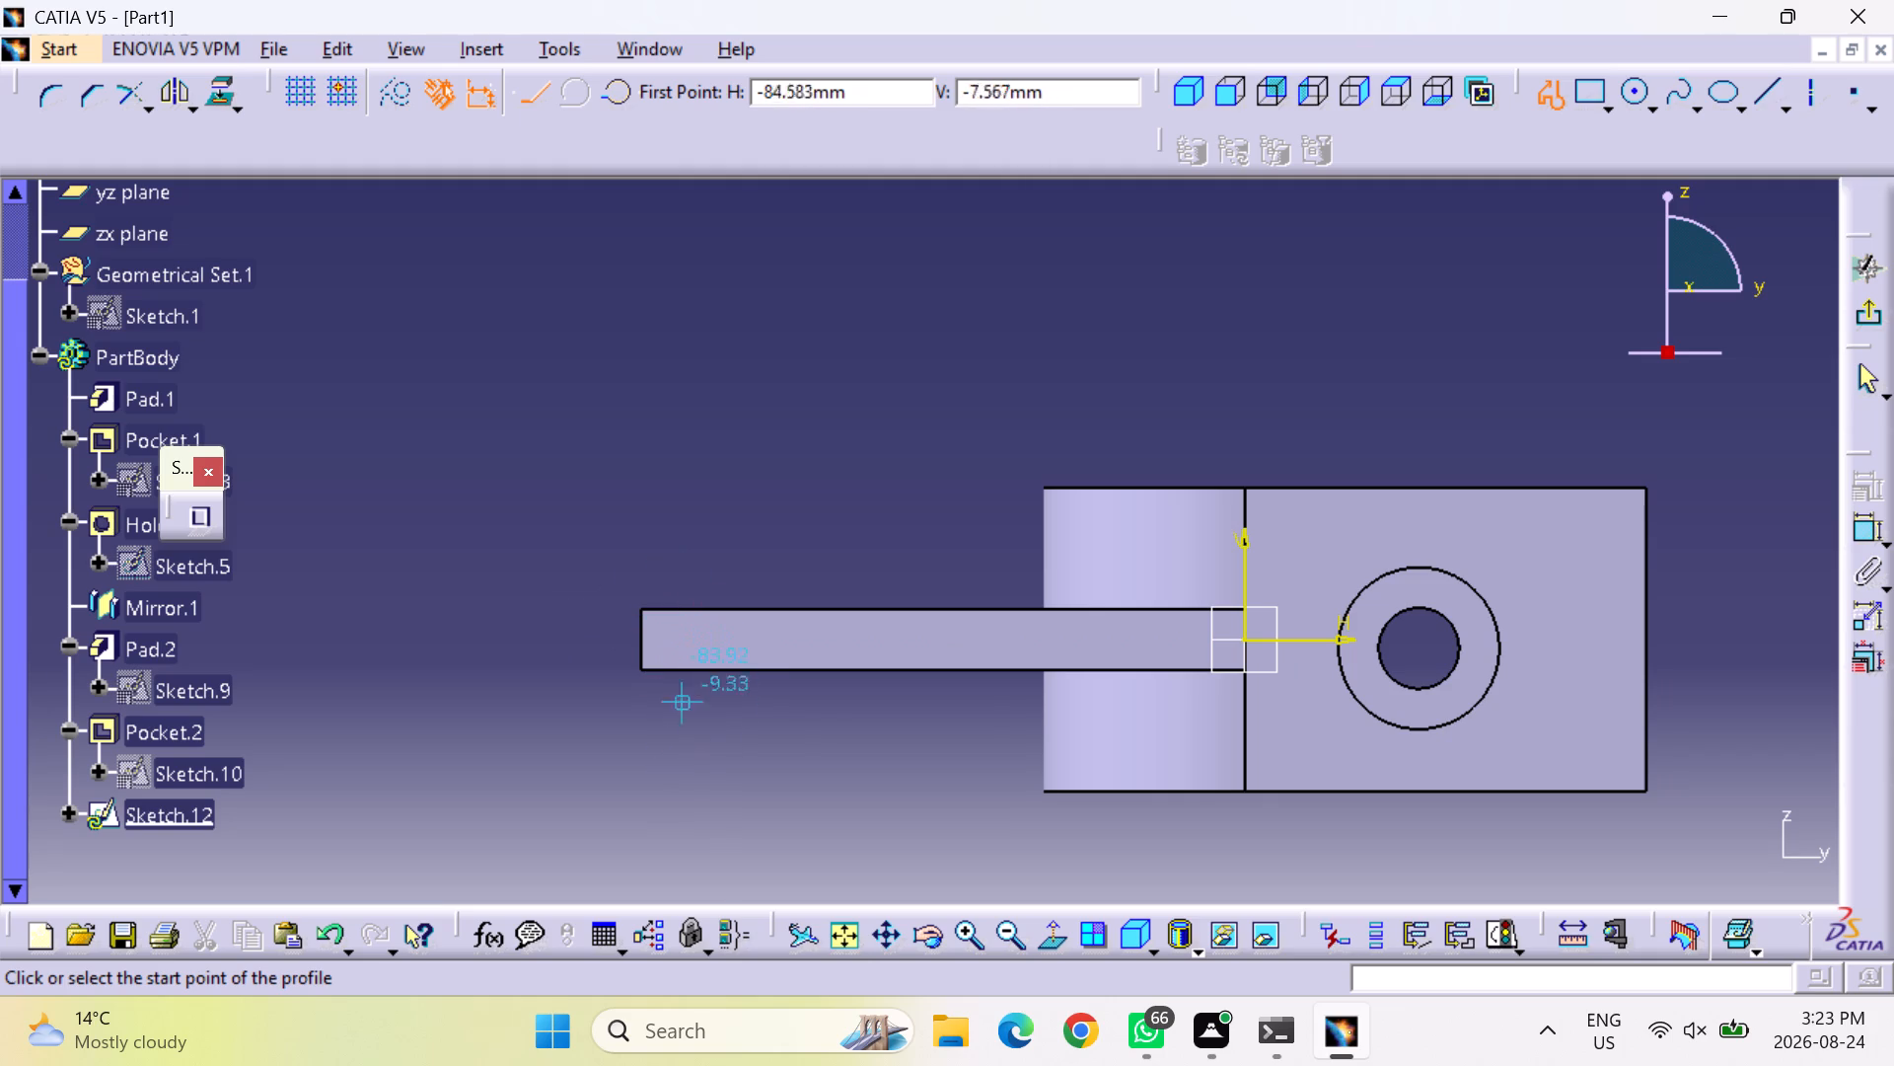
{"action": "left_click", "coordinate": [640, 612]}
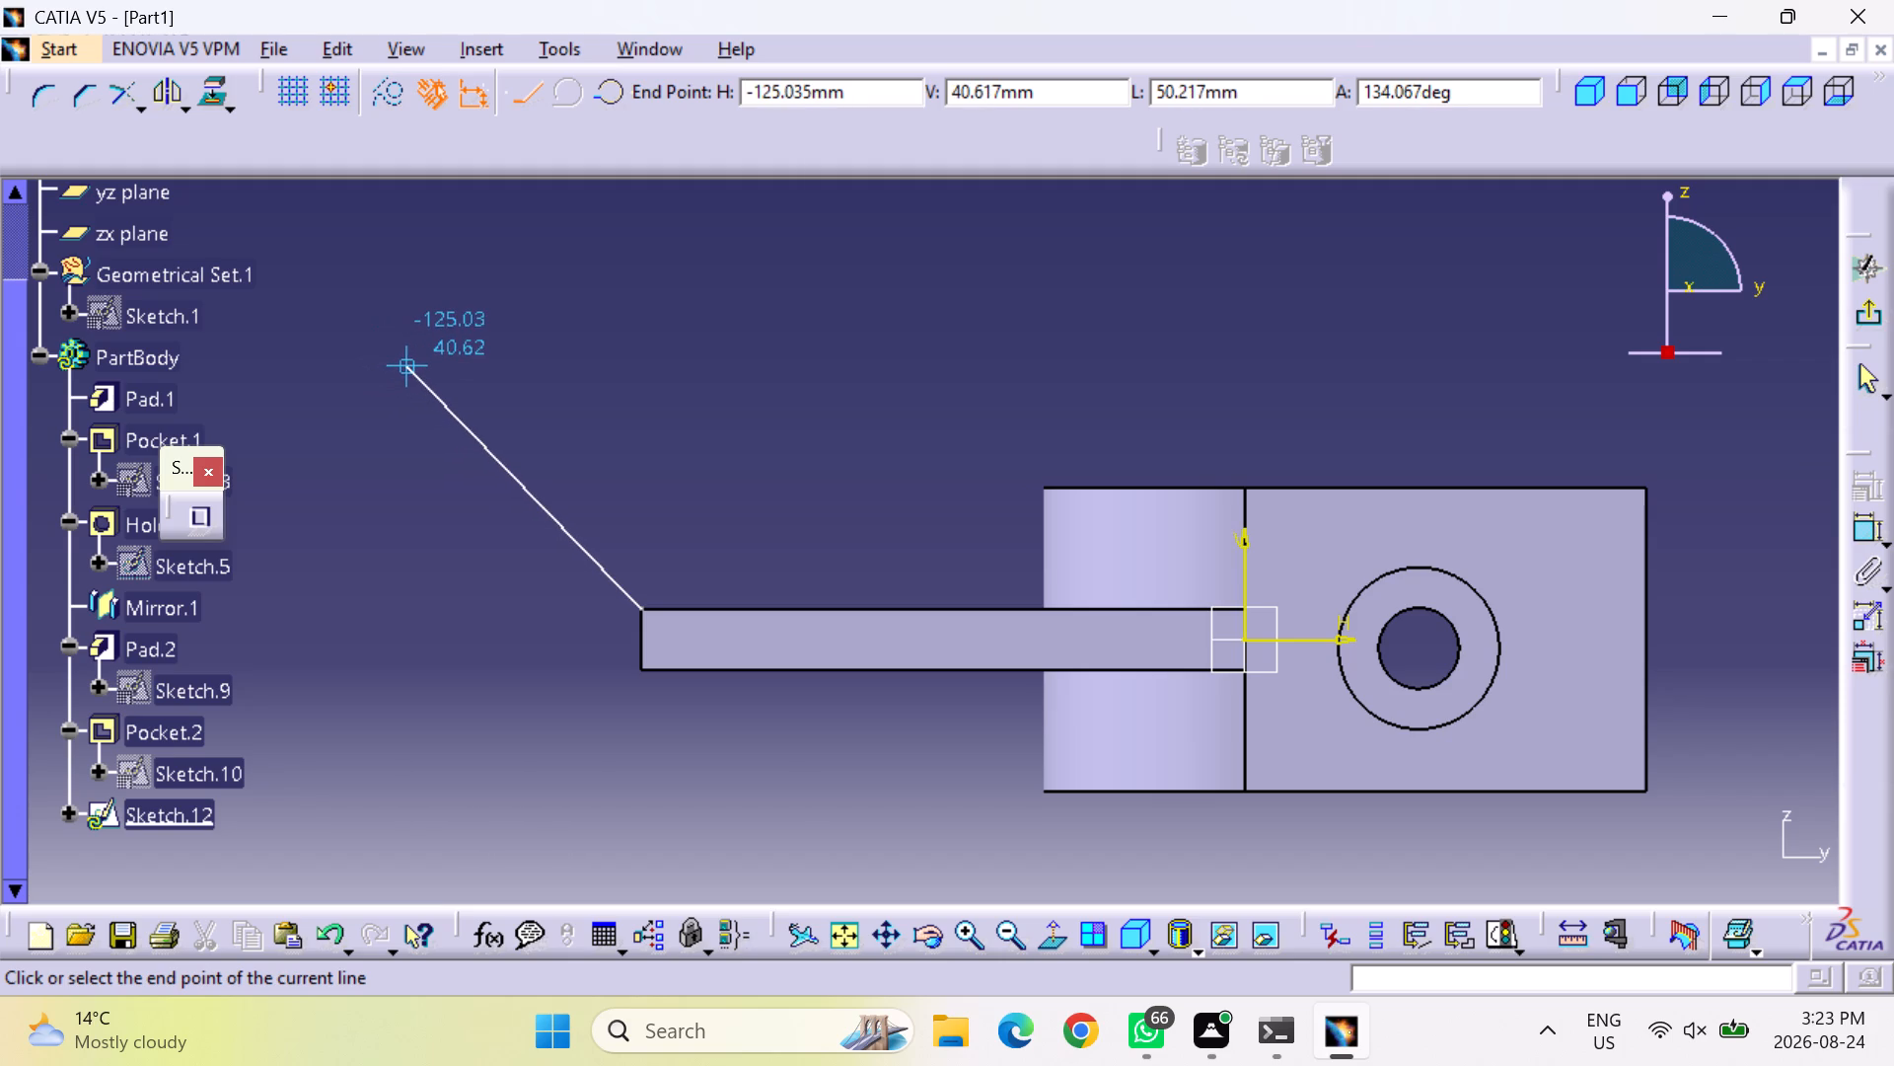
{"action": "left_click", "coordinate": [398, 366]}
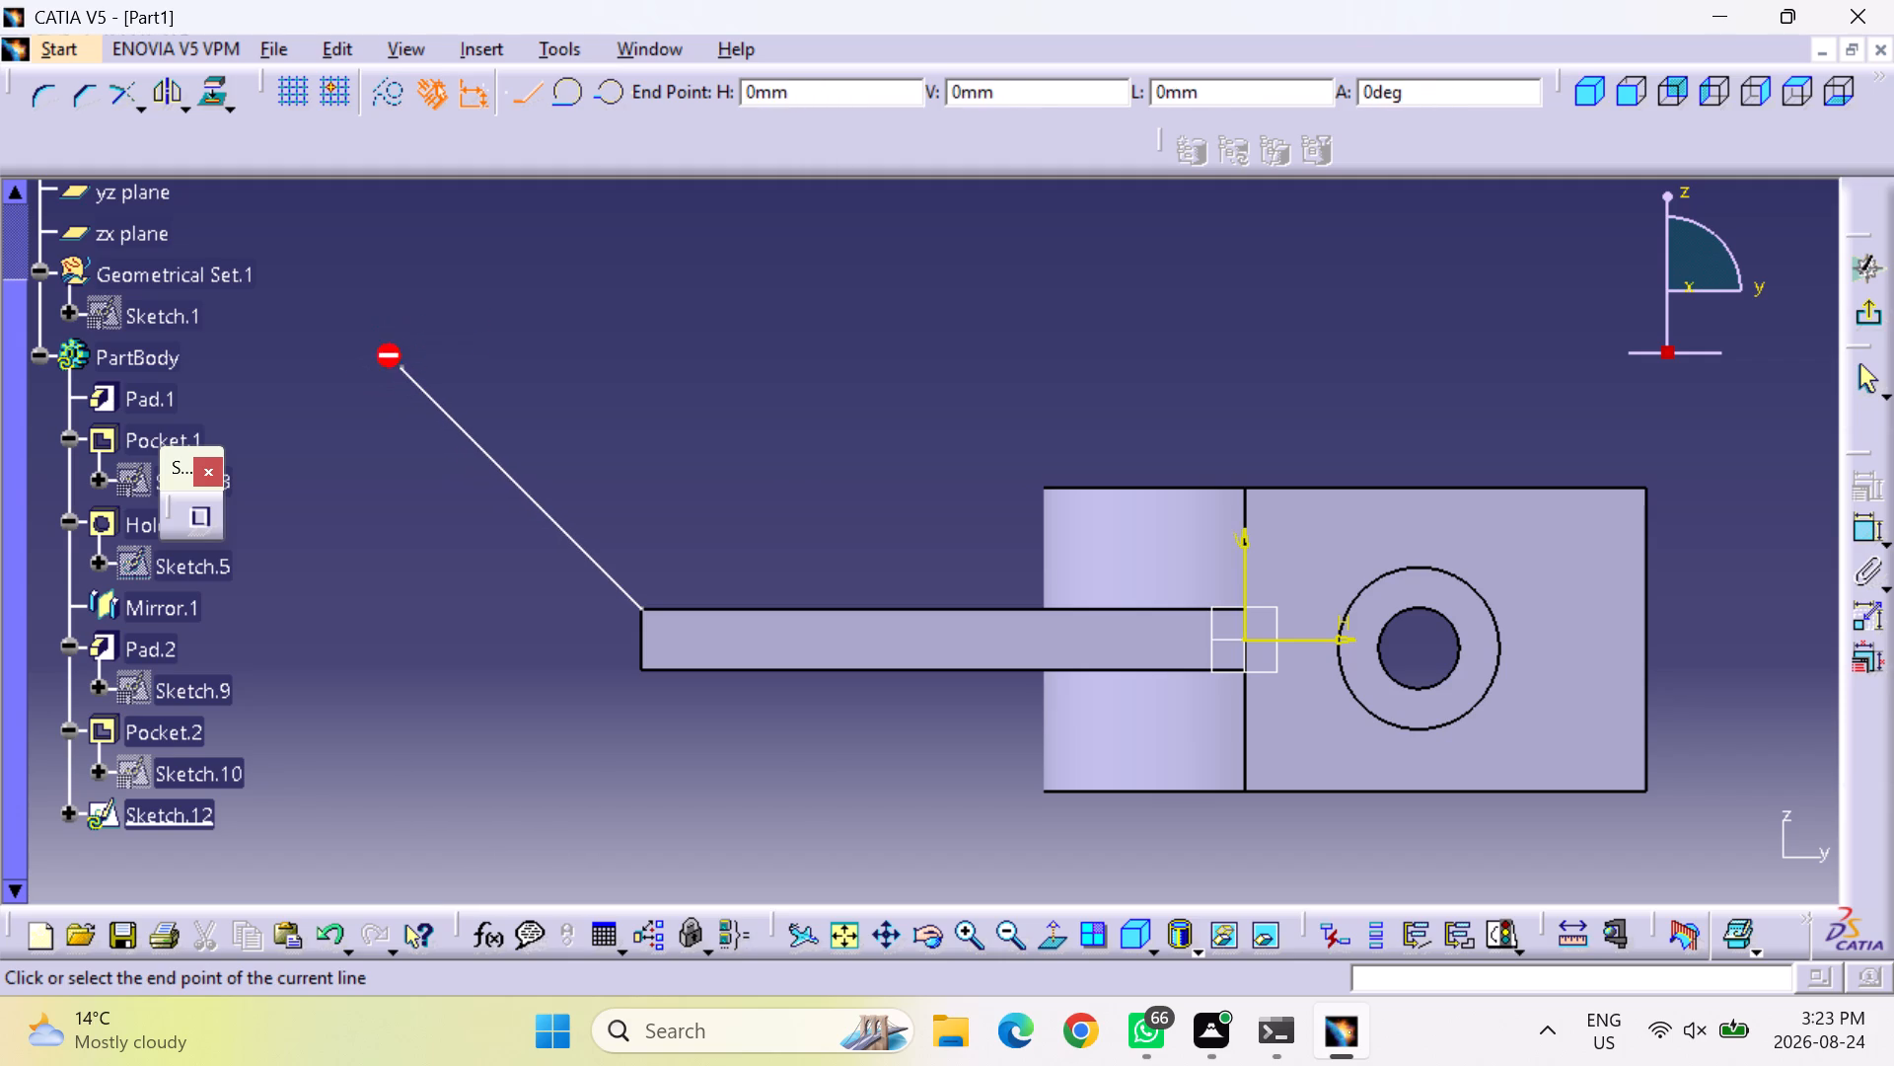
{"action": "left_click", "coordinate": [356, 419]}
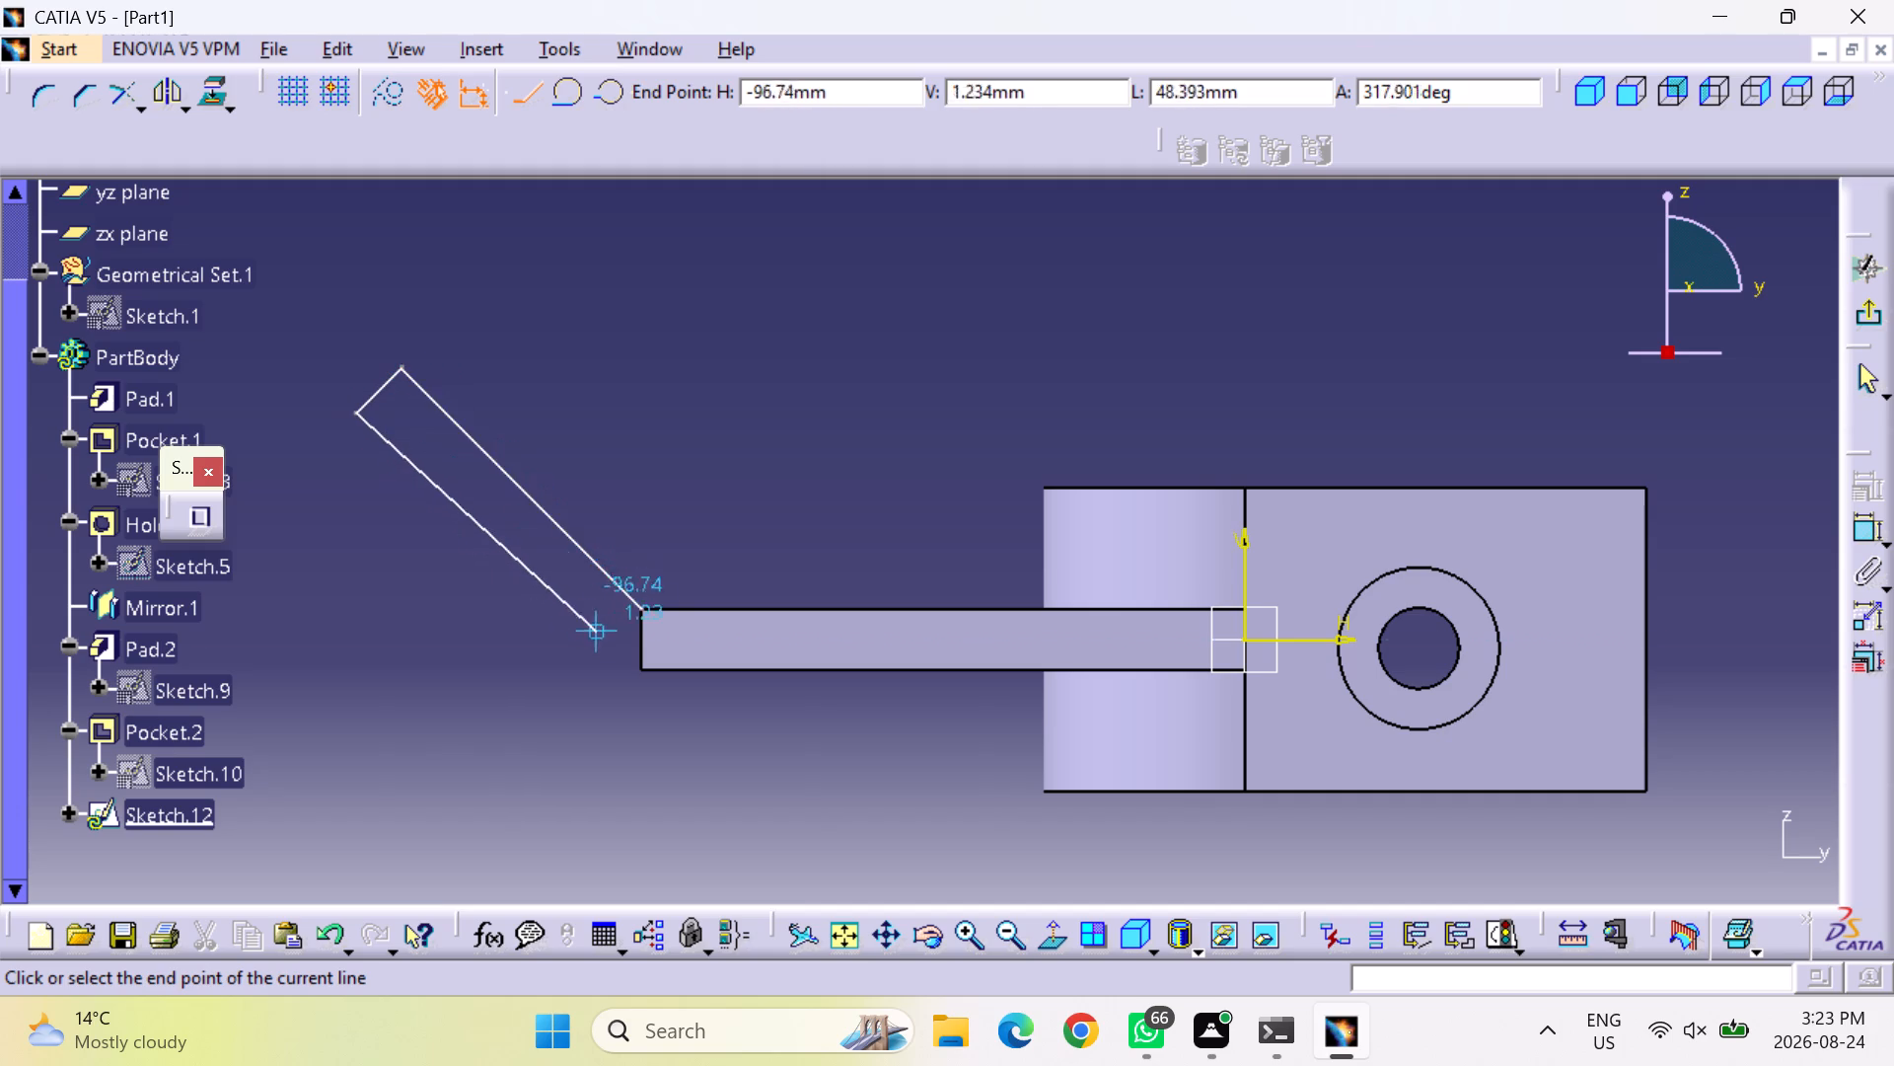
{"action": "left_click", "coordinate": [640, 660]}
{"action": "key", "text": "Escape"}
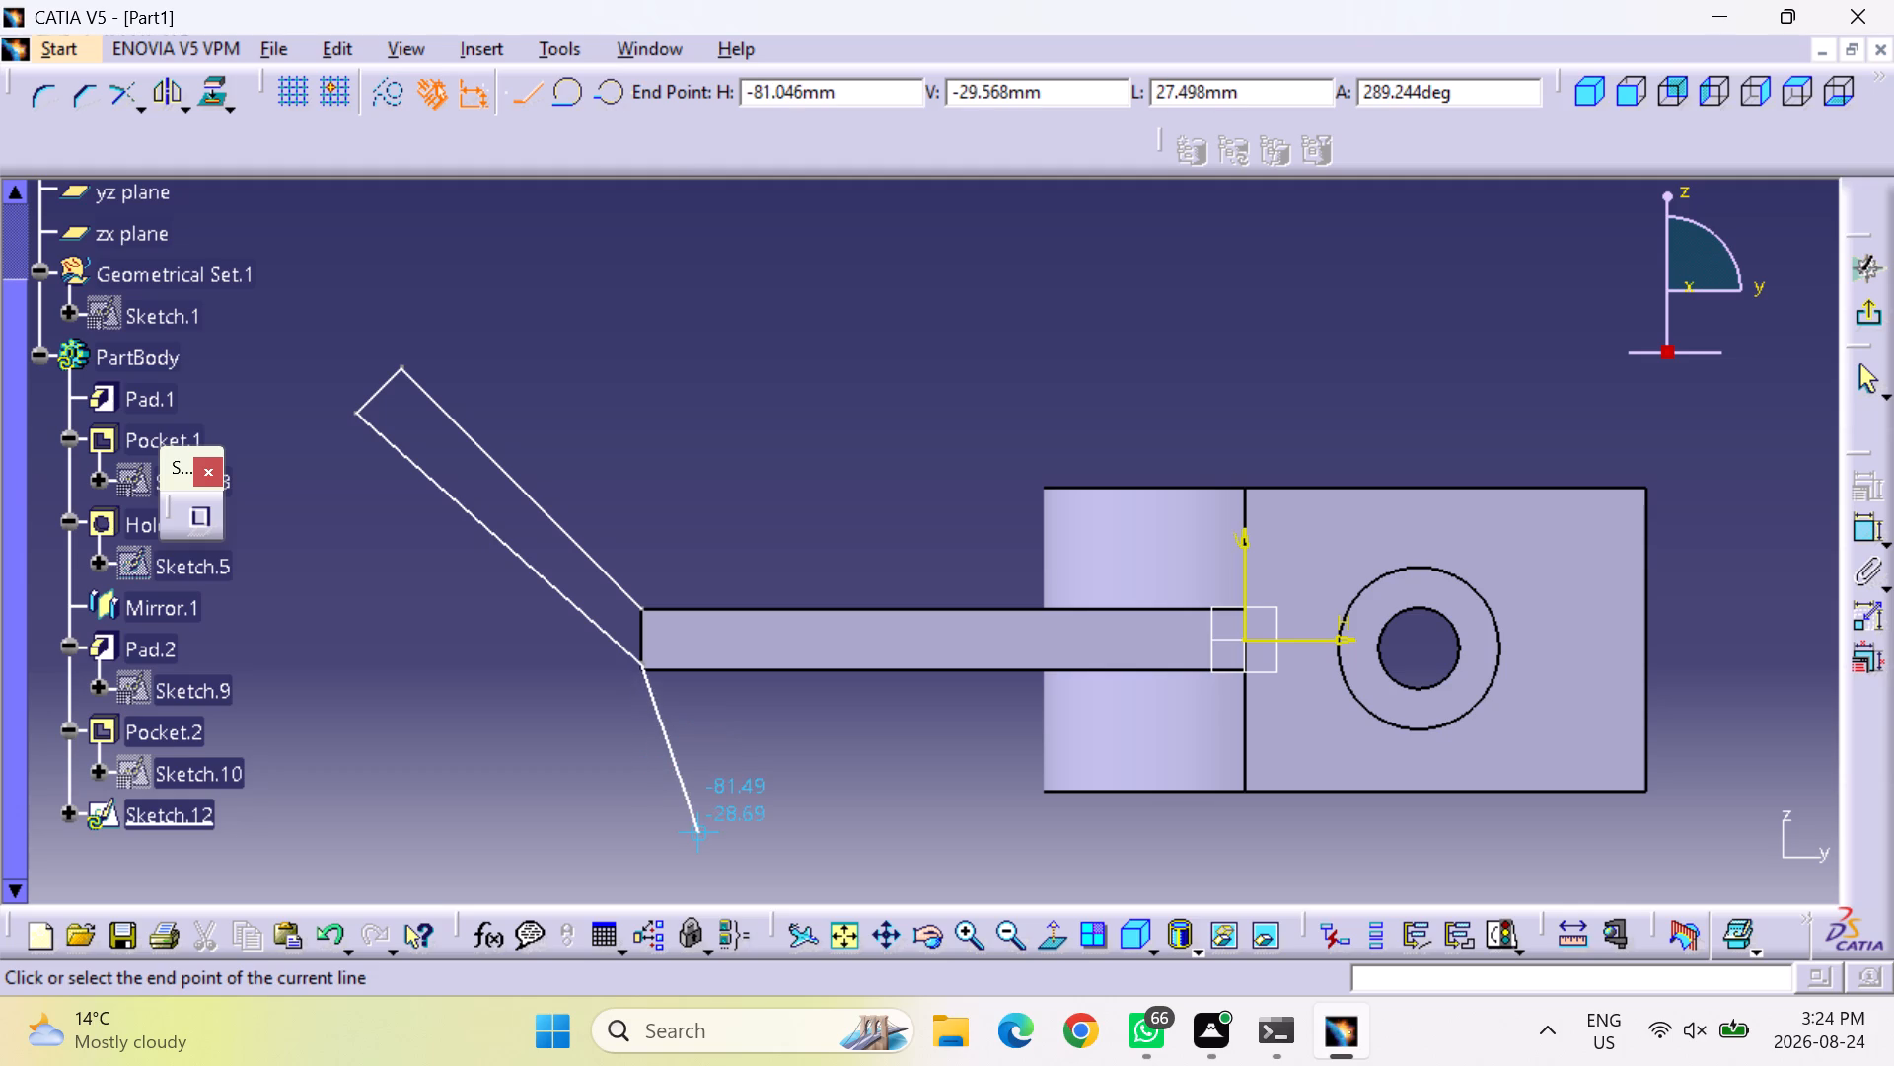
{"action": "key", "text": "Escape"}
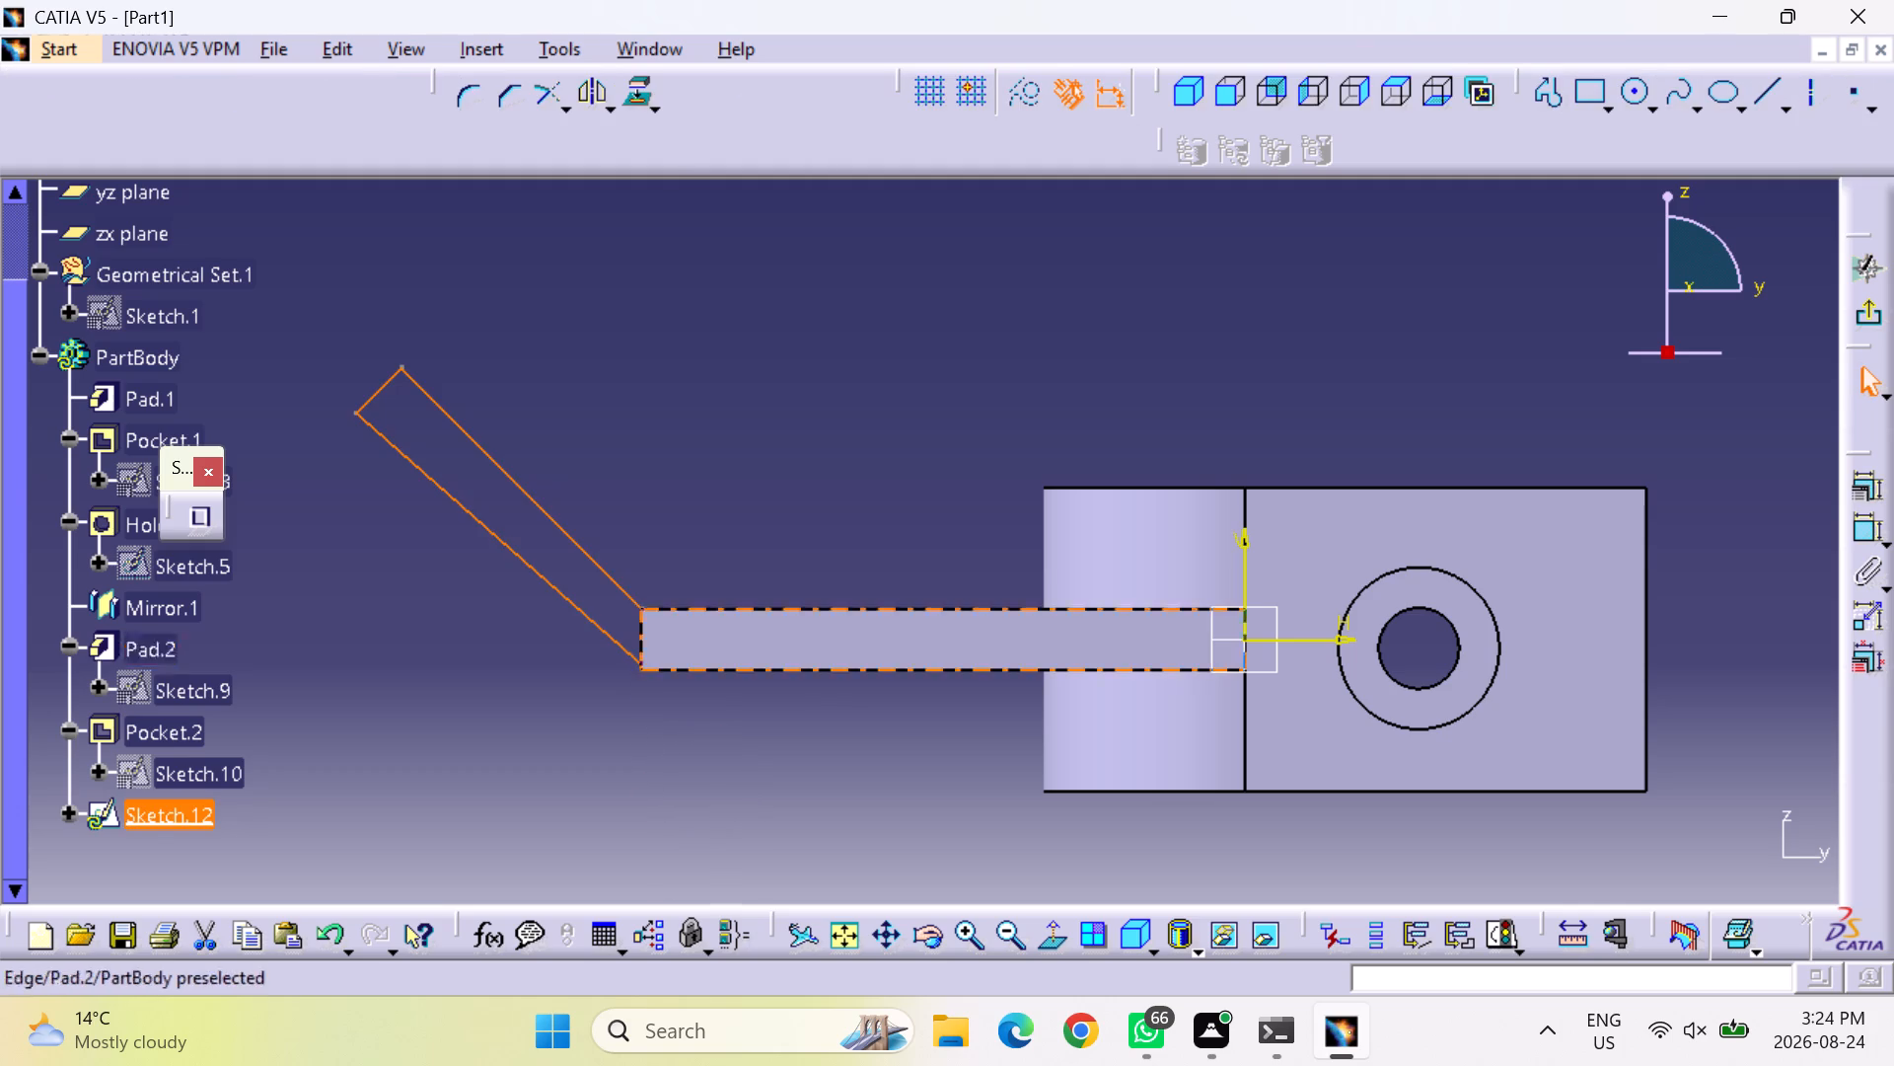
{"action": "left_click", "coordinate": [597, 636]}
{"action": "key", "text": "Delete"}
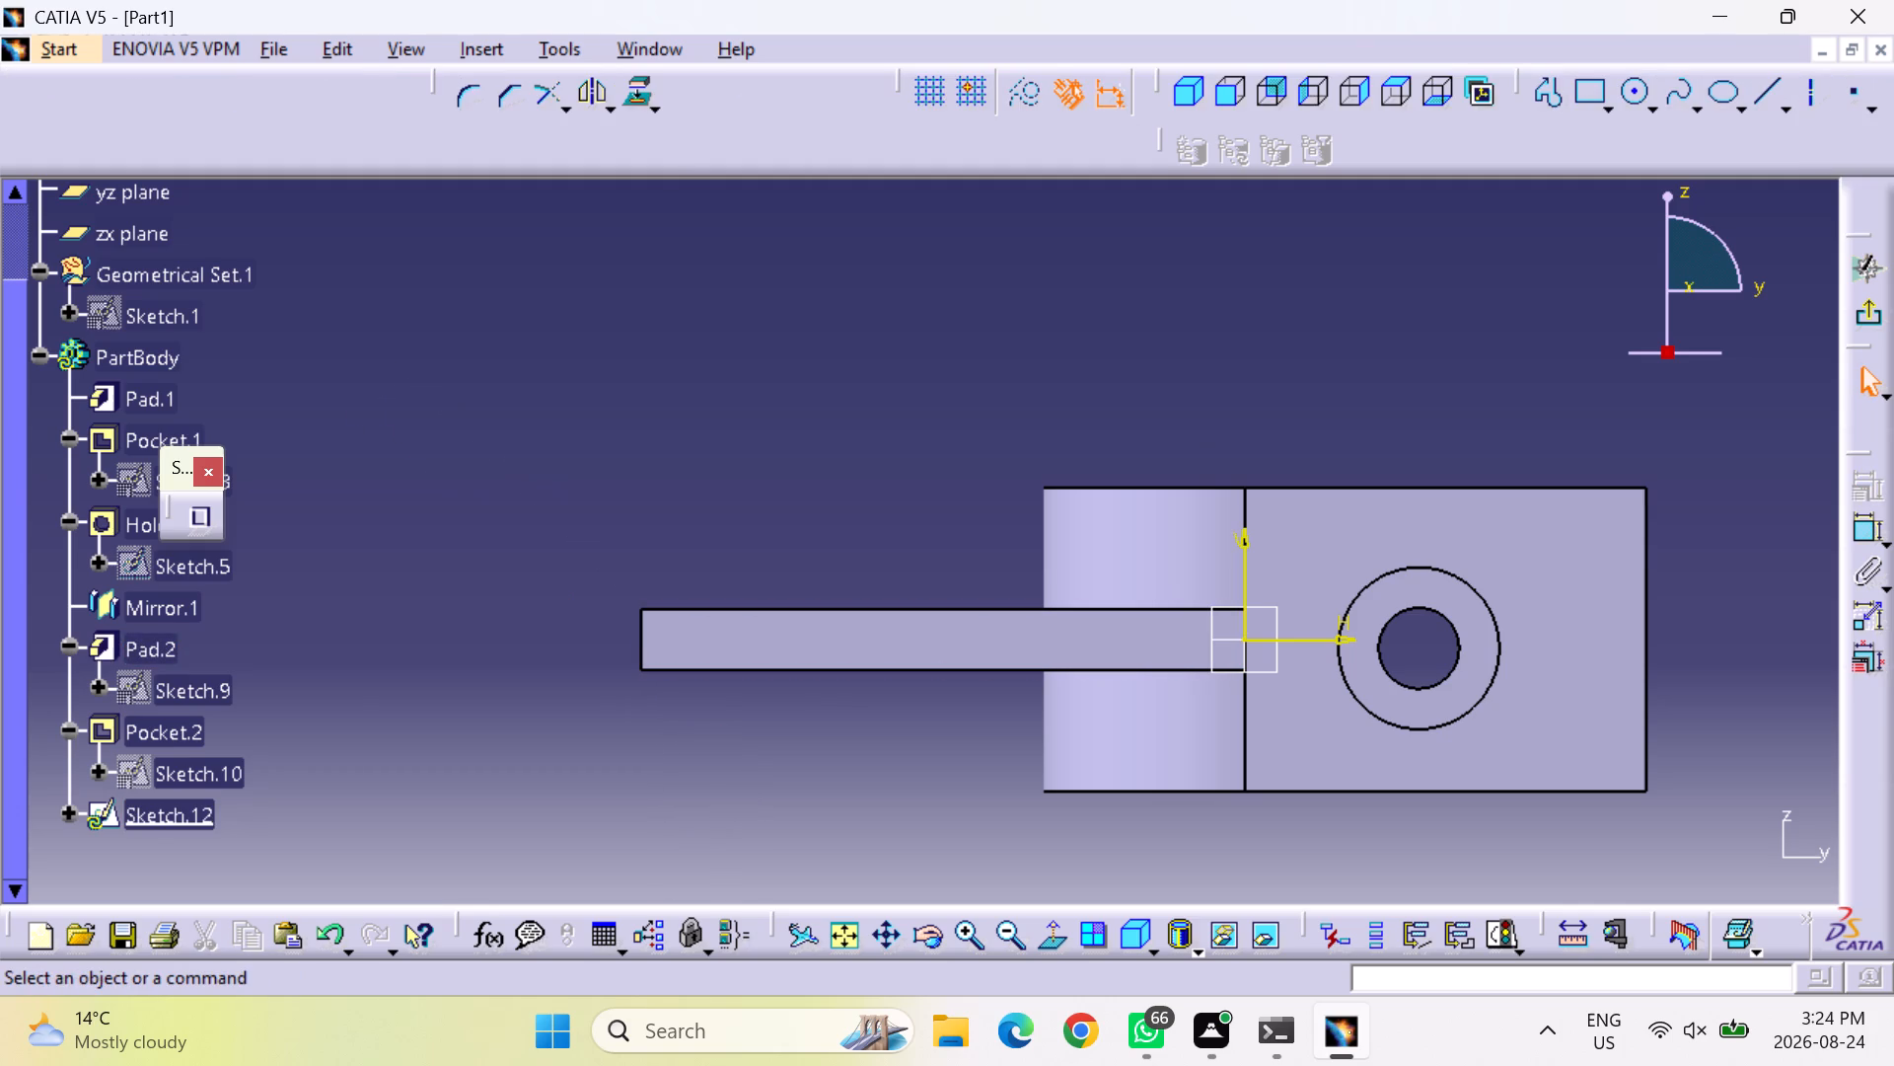
Draw a slanted three-line profile from the plate end's lower corner to its upper corner, with a perpendicular outer end about 8.6 mm long.
{"action": "left_click", "coordinate": [1564, 93]}
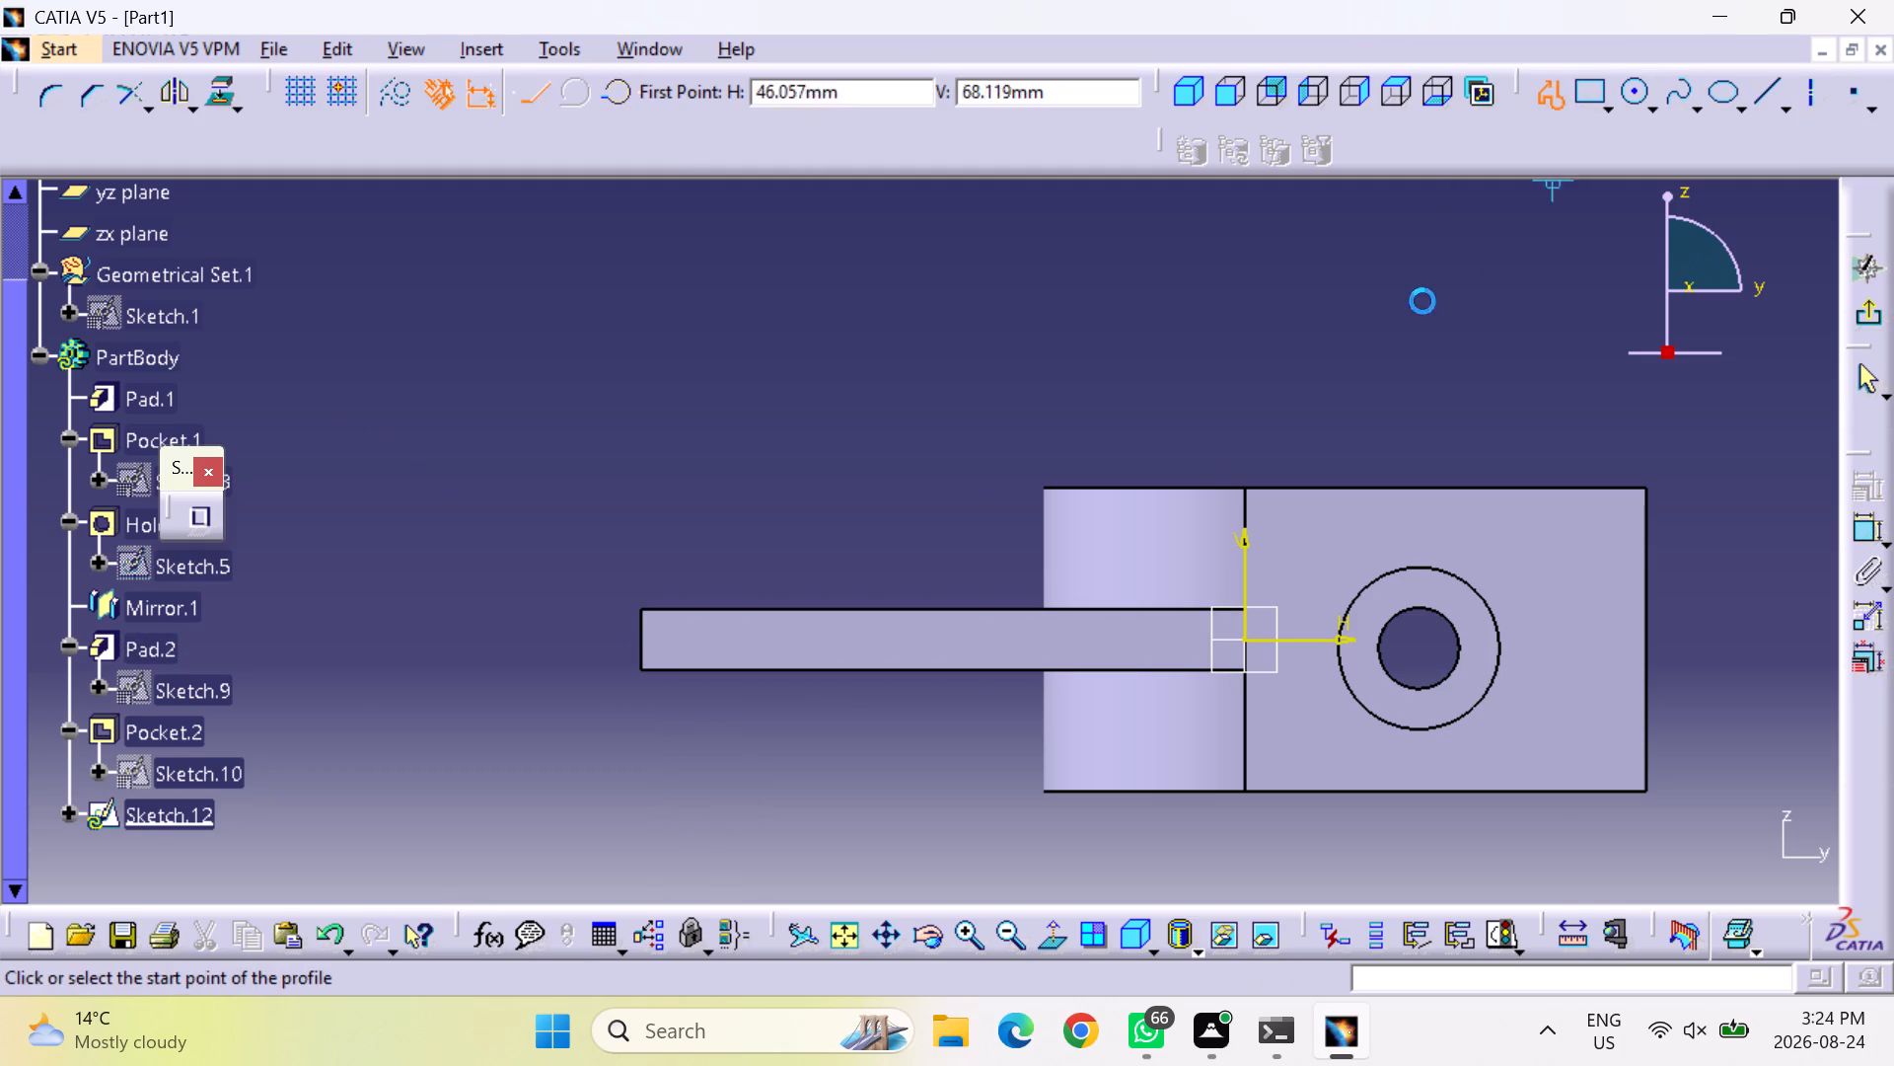
{"action": "left_click", "coordinate": [642, 667]}
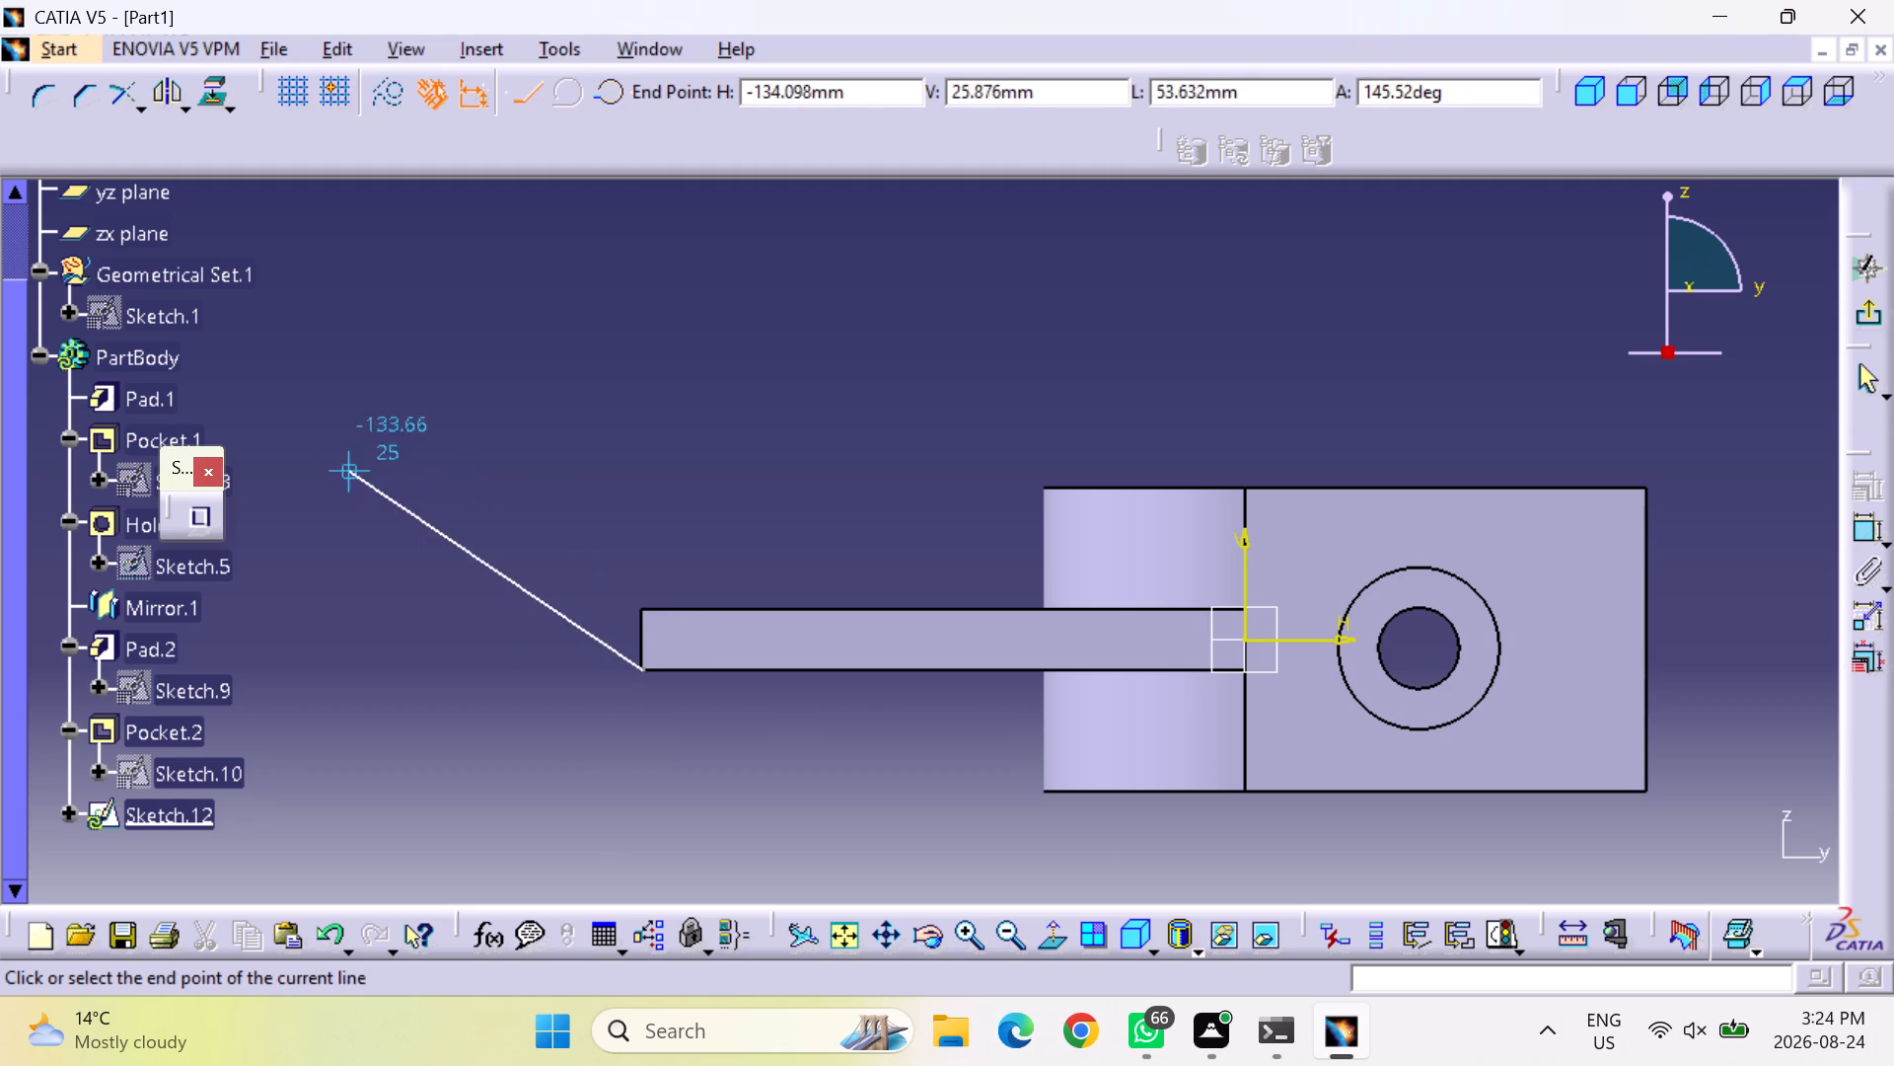
{"action": "left_click", "coordinate": [300, 410]}
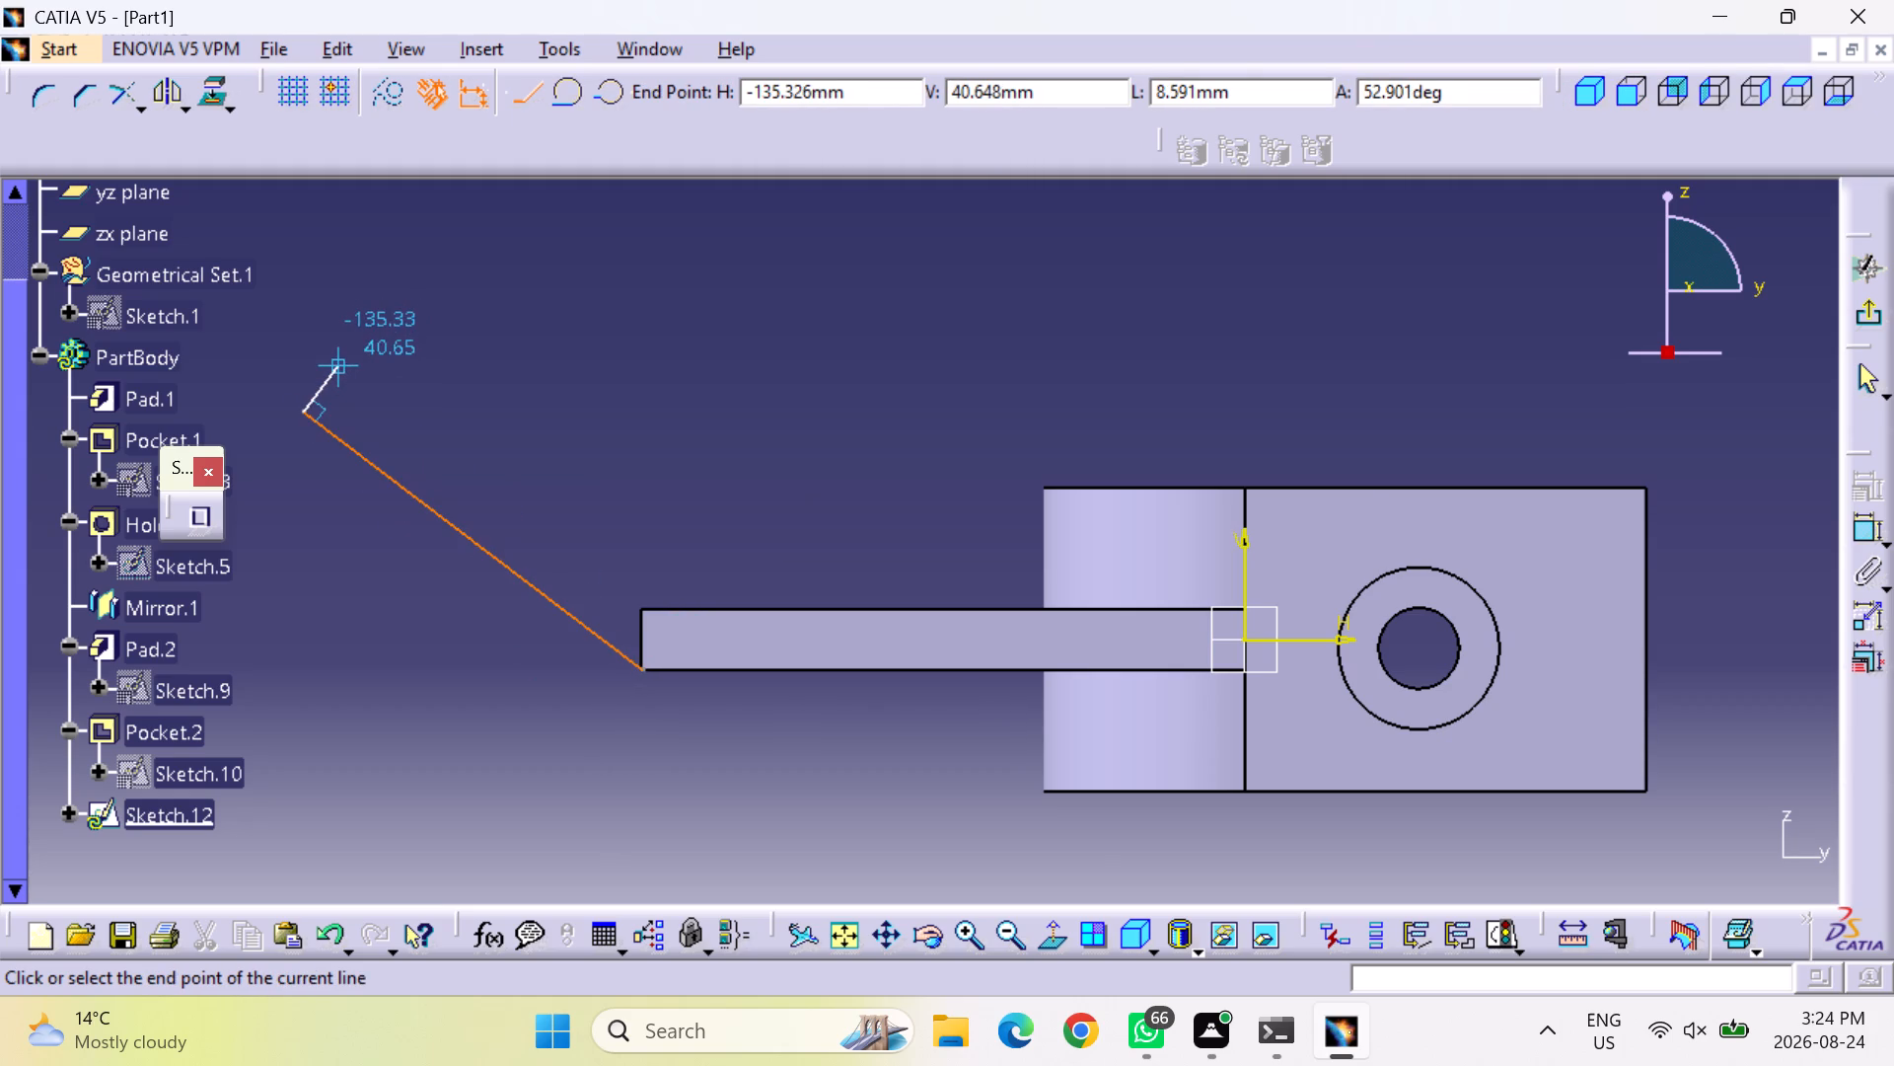
{"action": "left_click", "coordinate": [334, 363]}
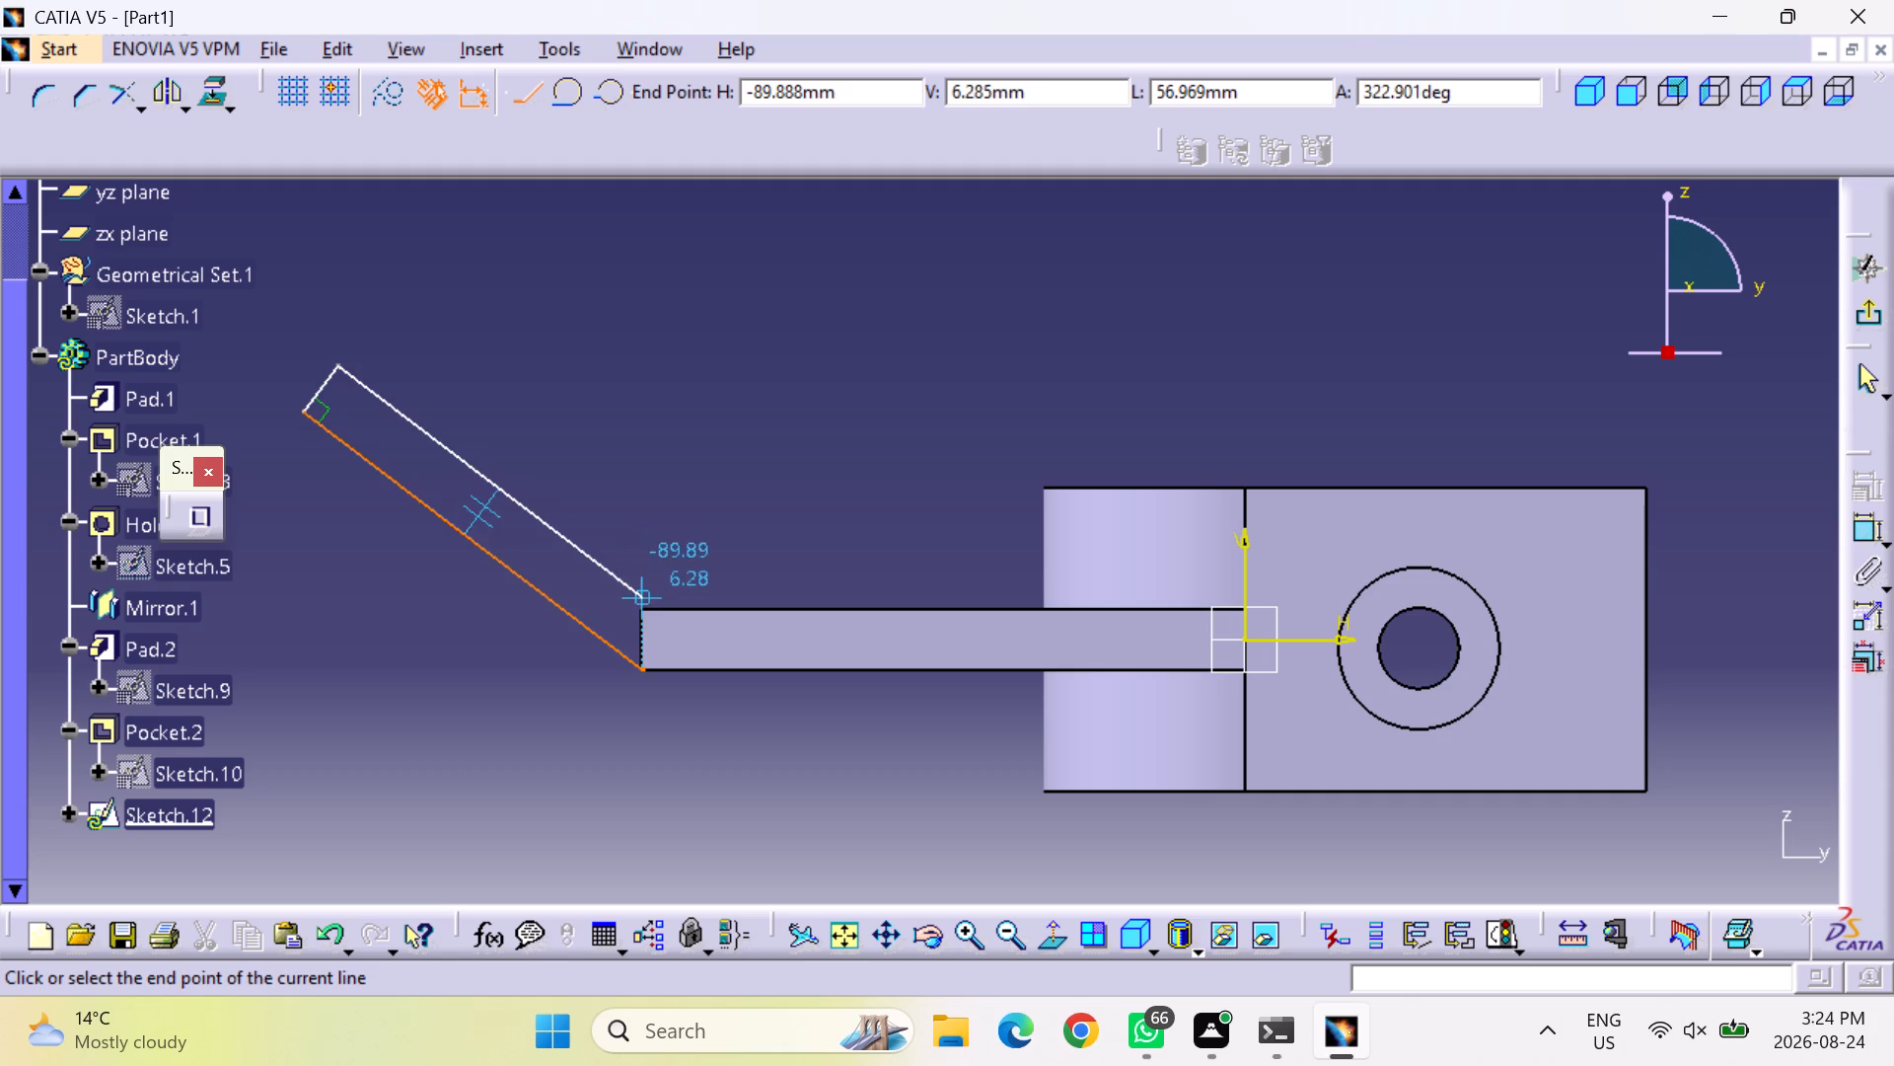
{"action": "left_click", "coordinate": [638, 612]}
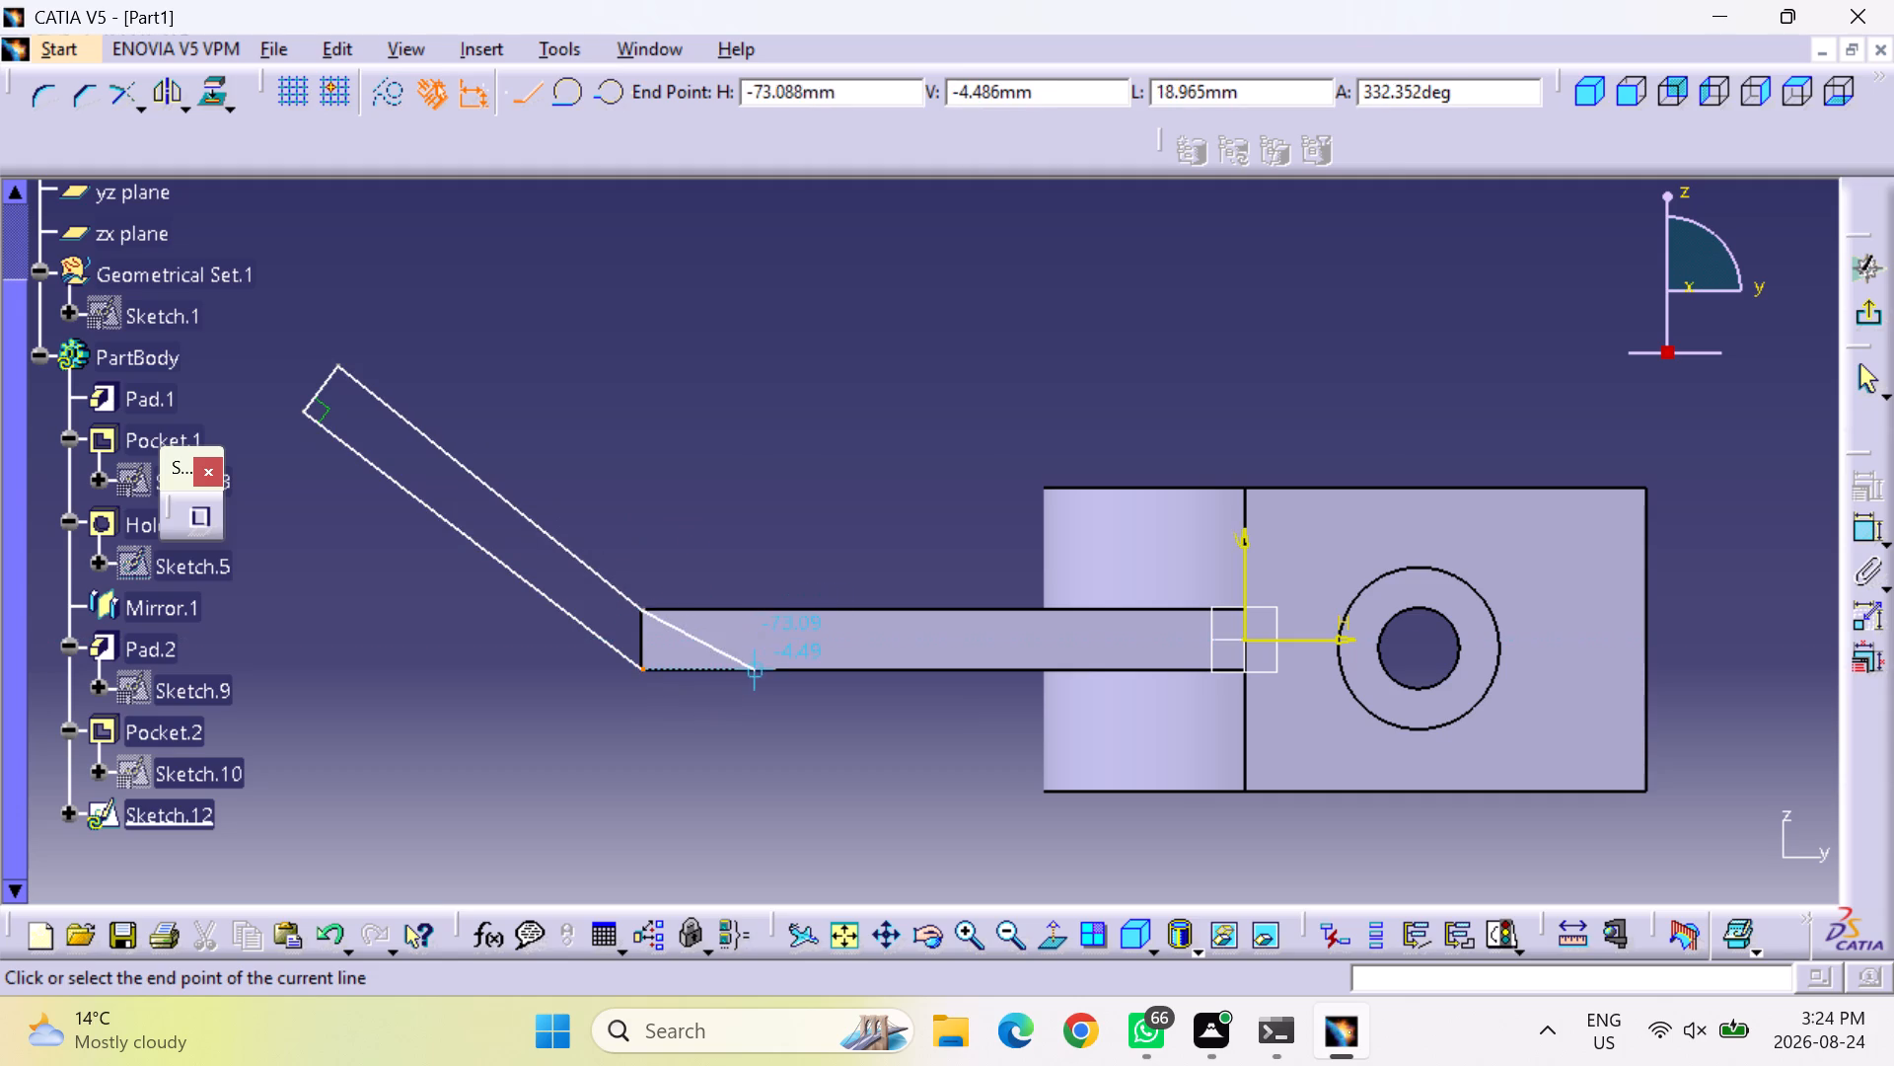
{"action": "key", "text": "Escape"}
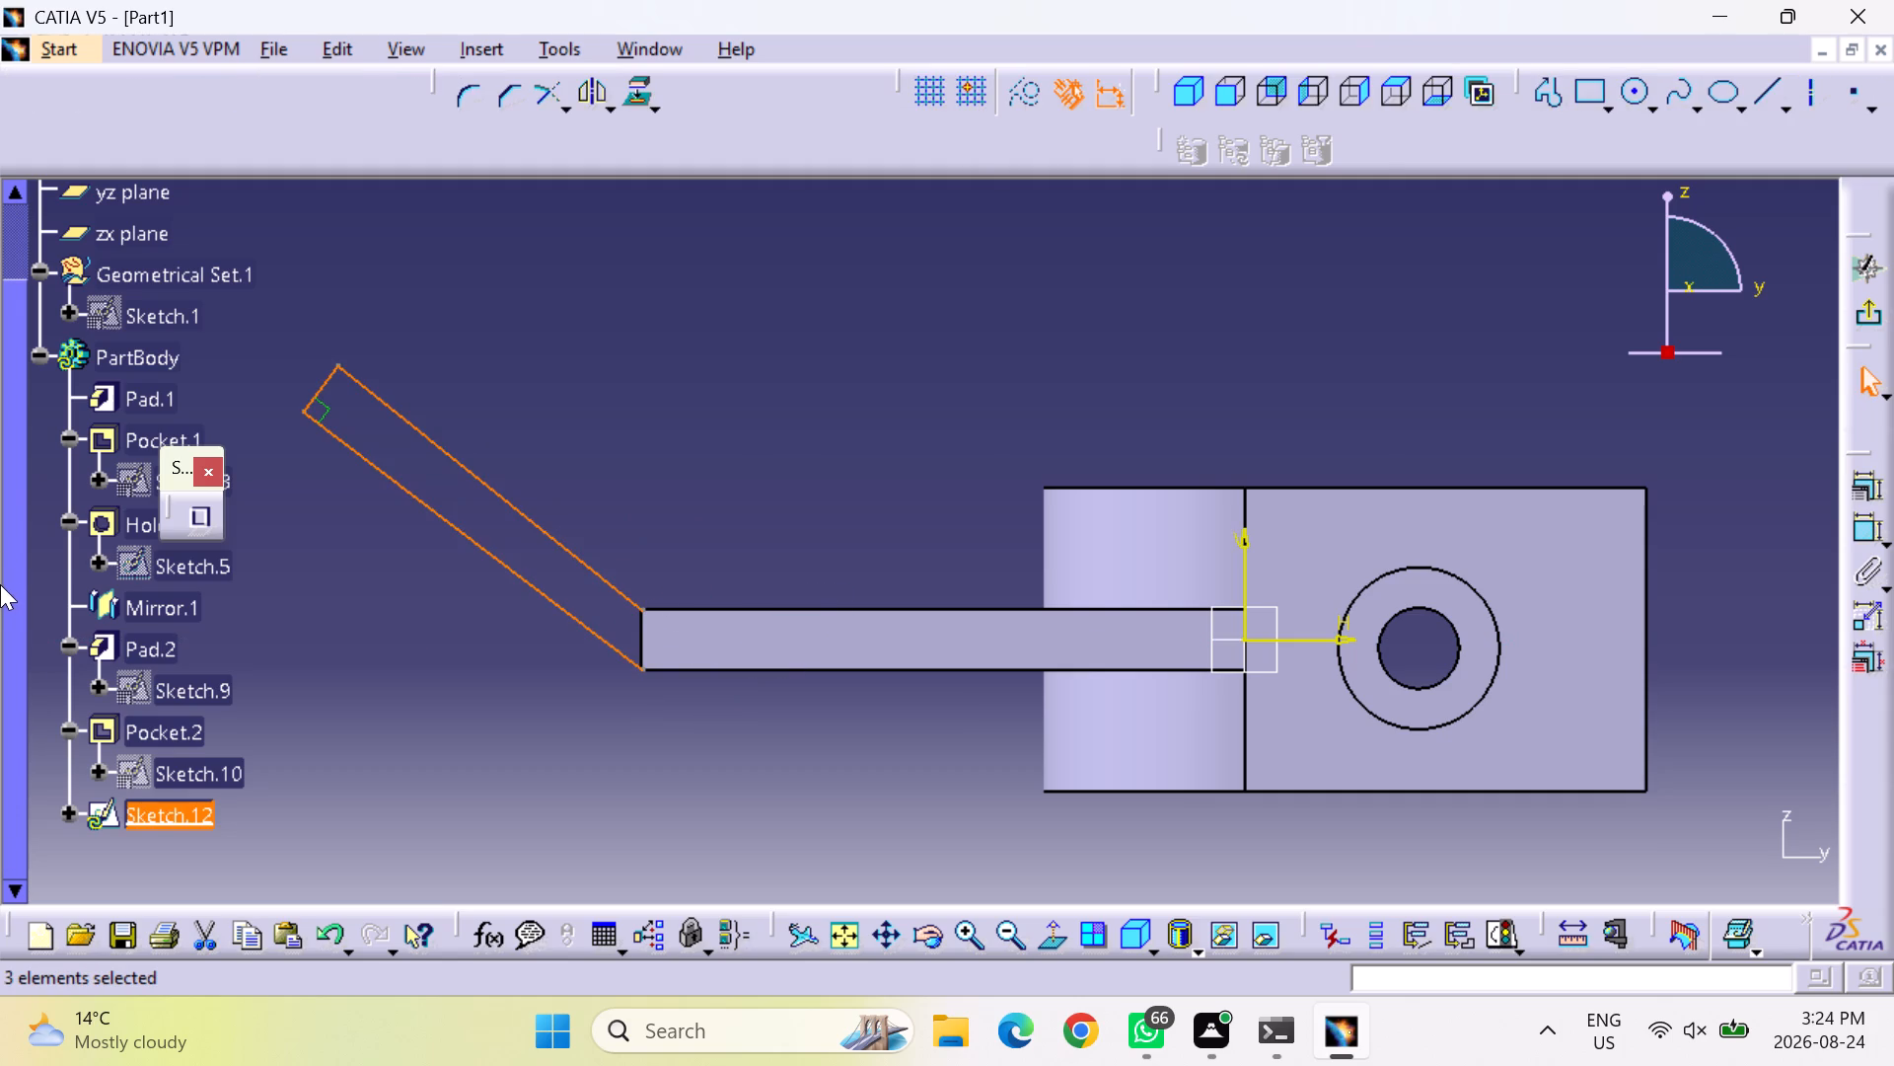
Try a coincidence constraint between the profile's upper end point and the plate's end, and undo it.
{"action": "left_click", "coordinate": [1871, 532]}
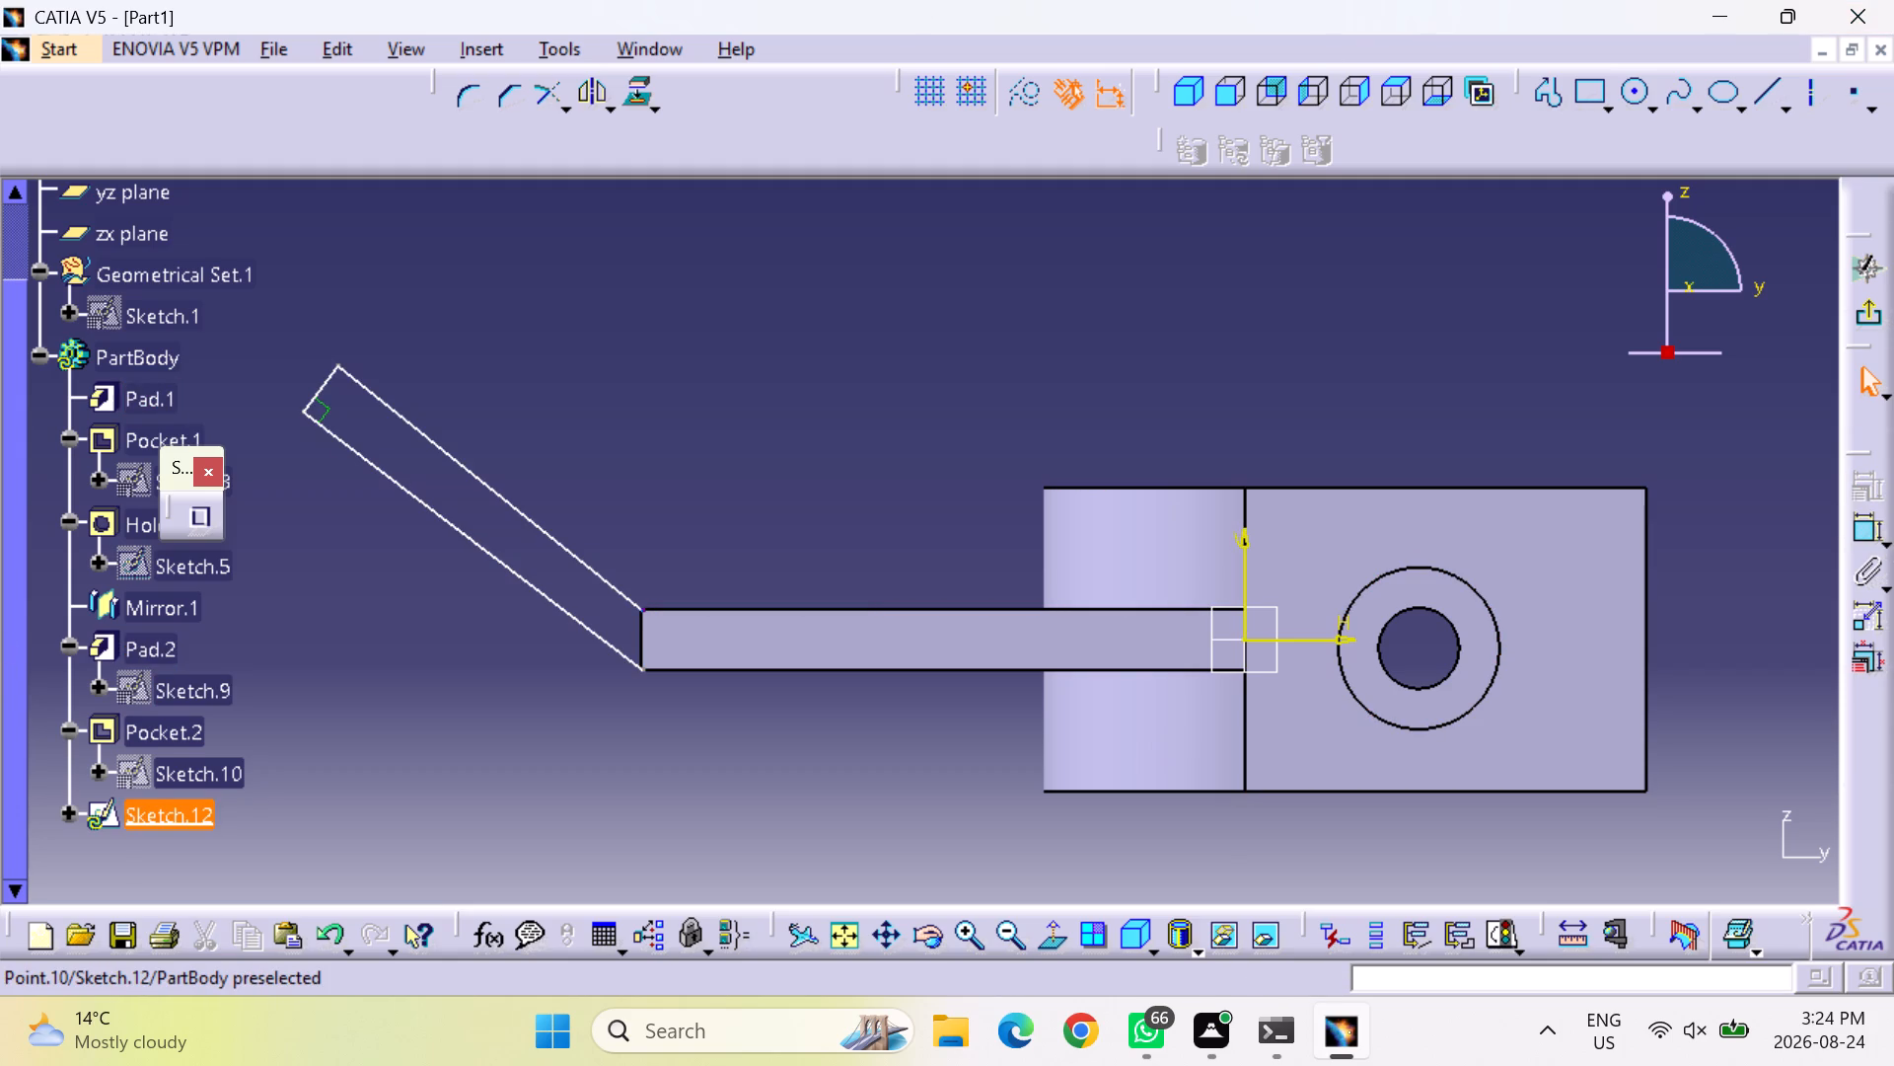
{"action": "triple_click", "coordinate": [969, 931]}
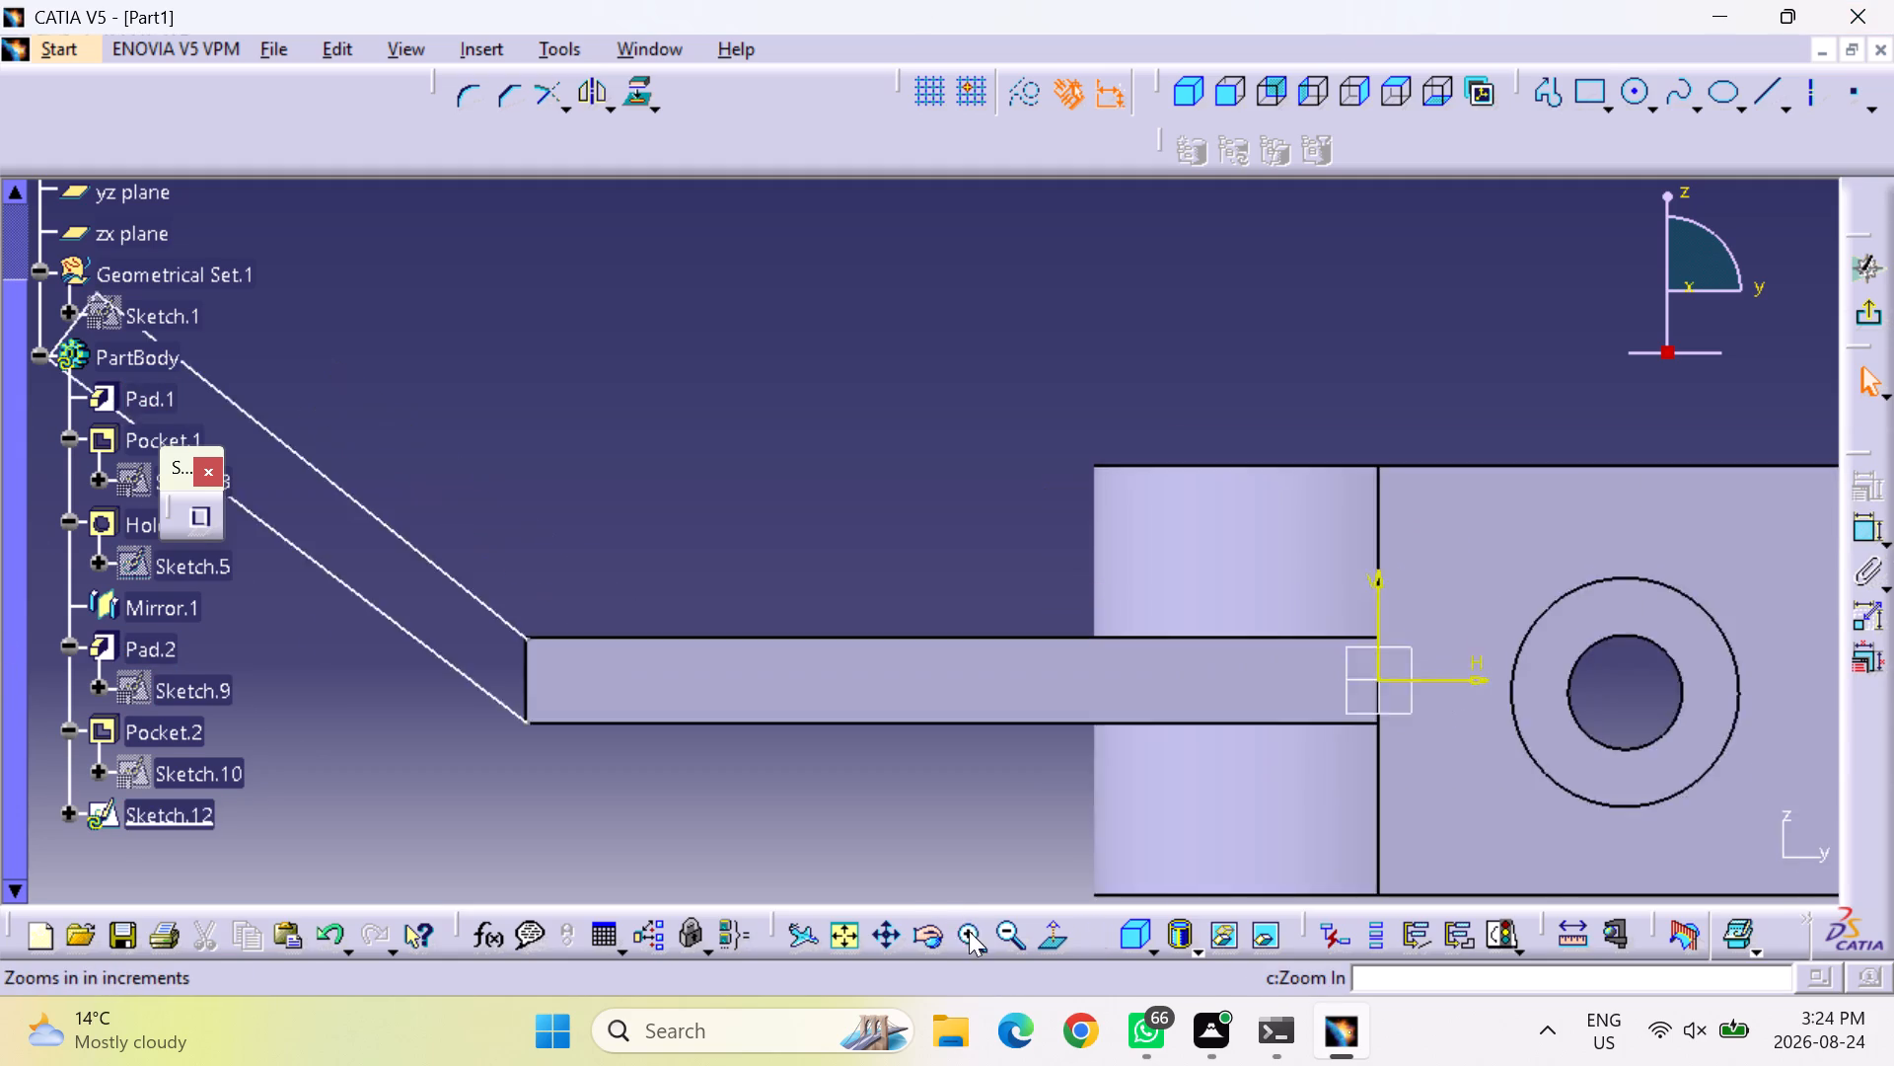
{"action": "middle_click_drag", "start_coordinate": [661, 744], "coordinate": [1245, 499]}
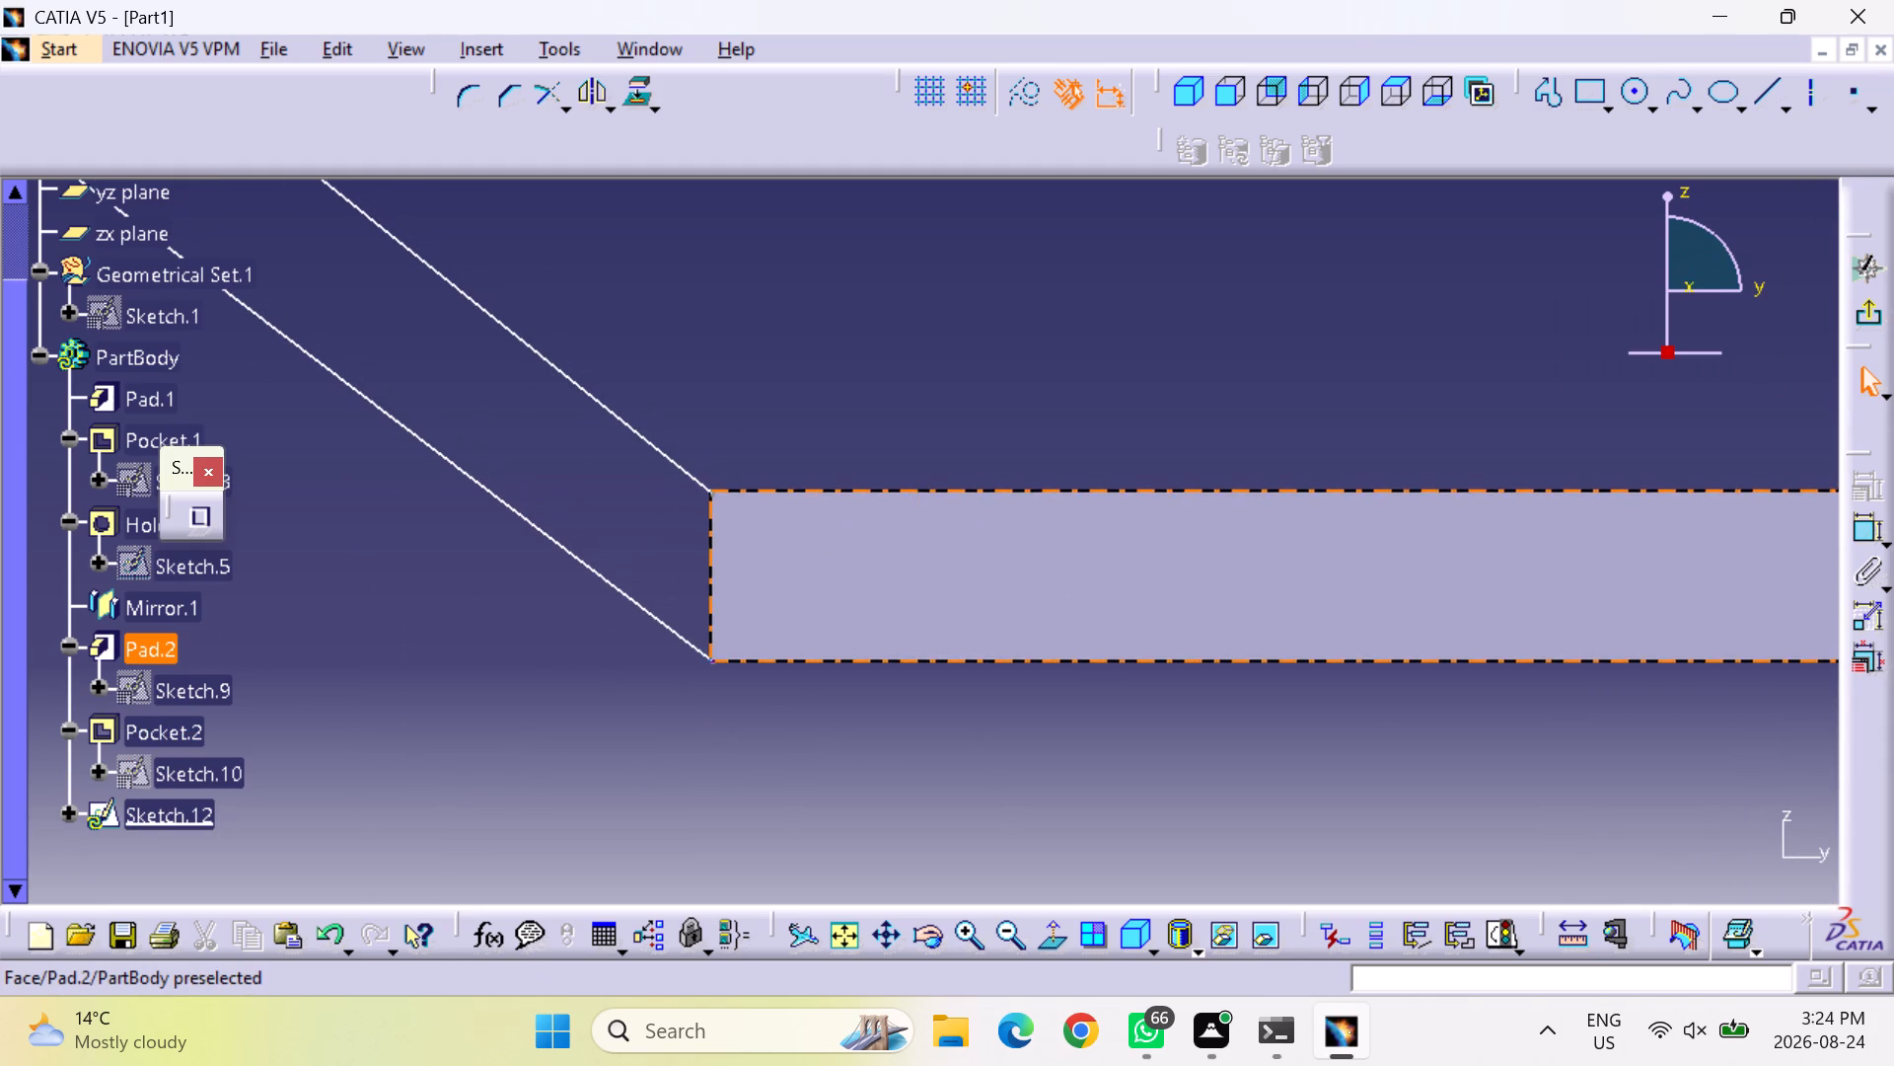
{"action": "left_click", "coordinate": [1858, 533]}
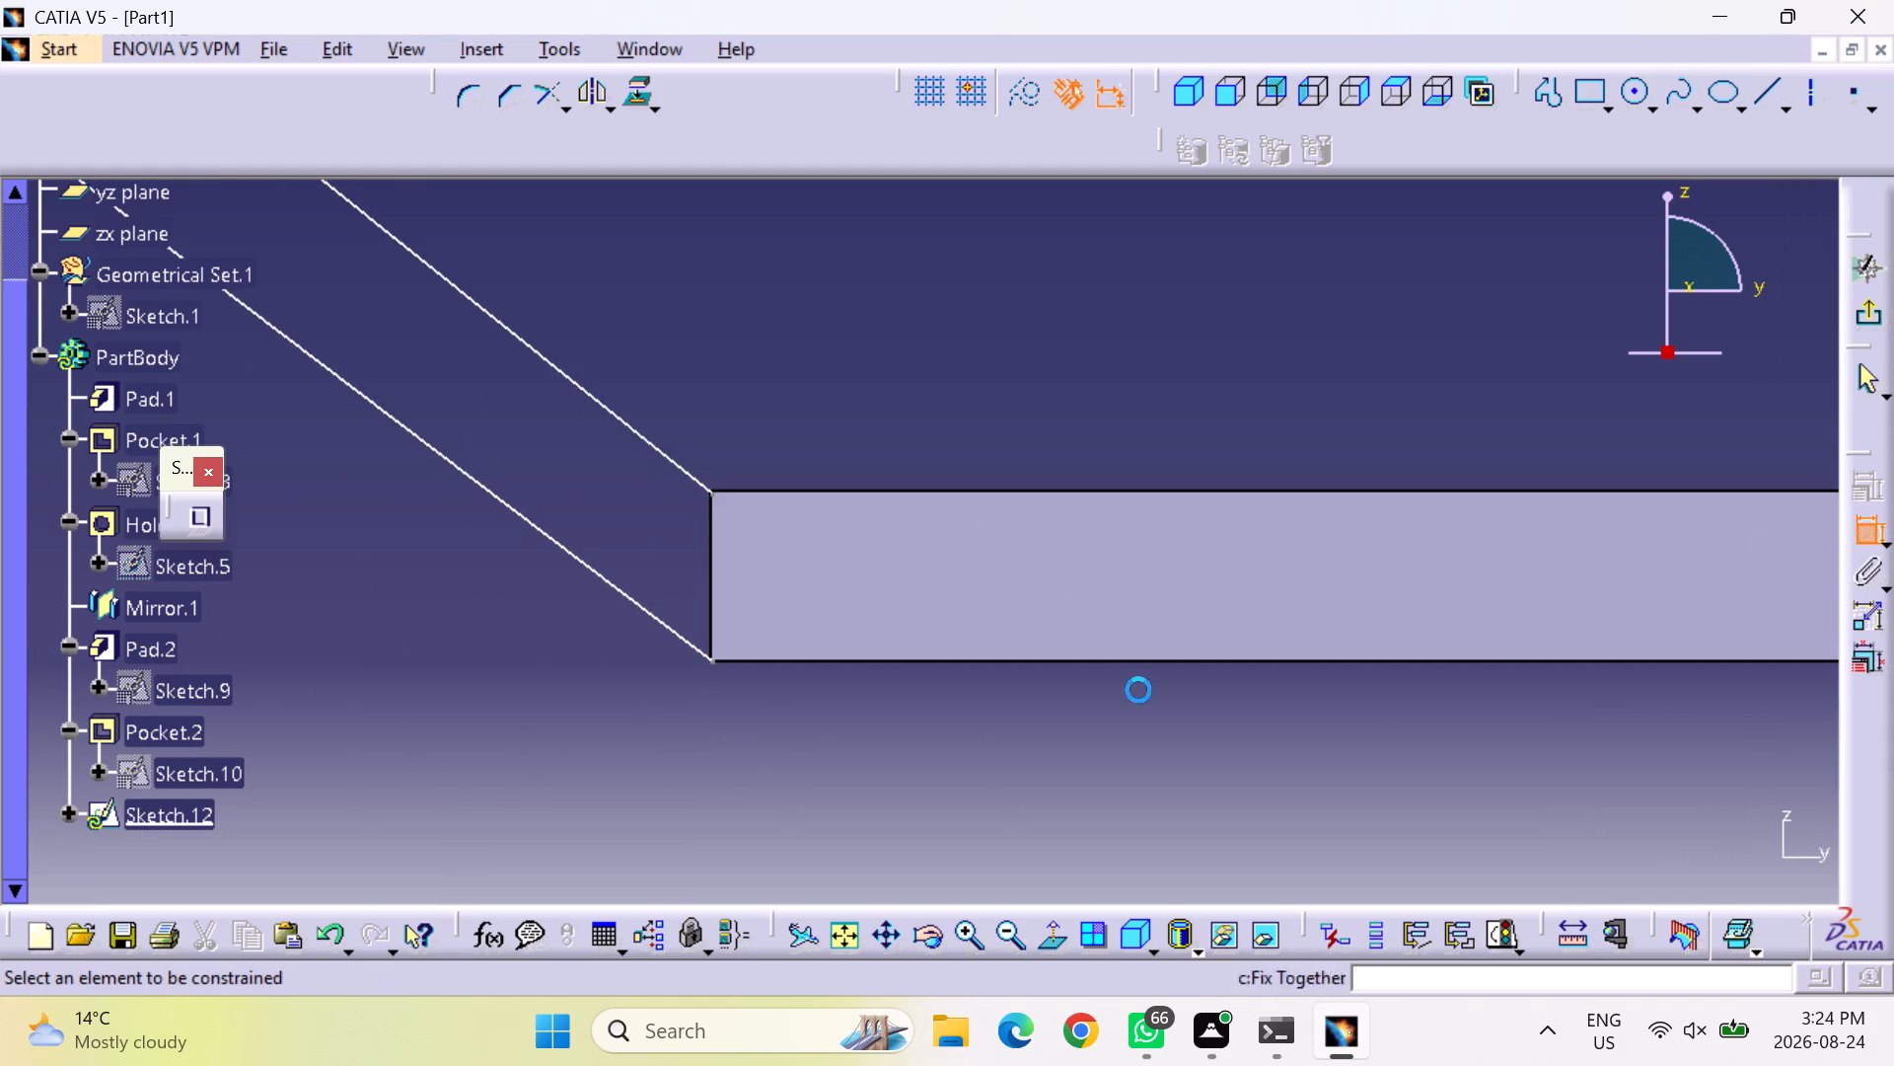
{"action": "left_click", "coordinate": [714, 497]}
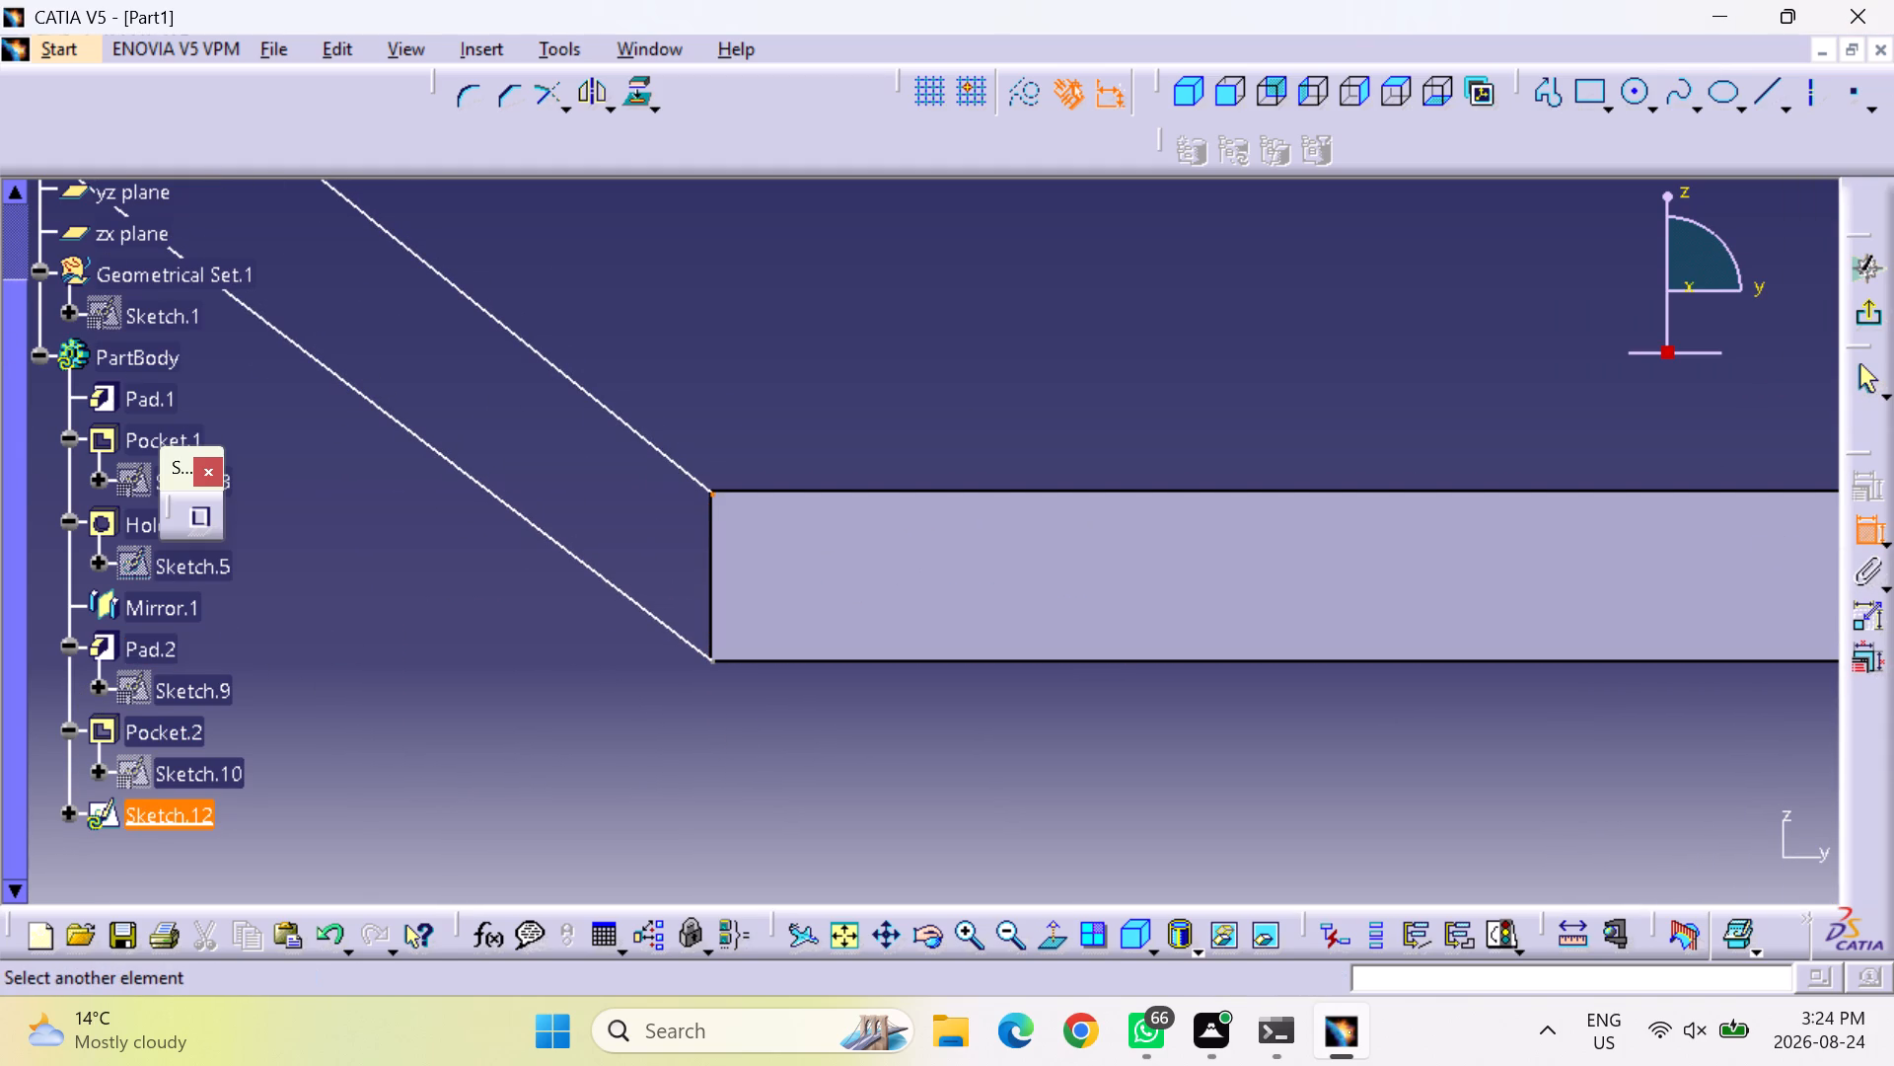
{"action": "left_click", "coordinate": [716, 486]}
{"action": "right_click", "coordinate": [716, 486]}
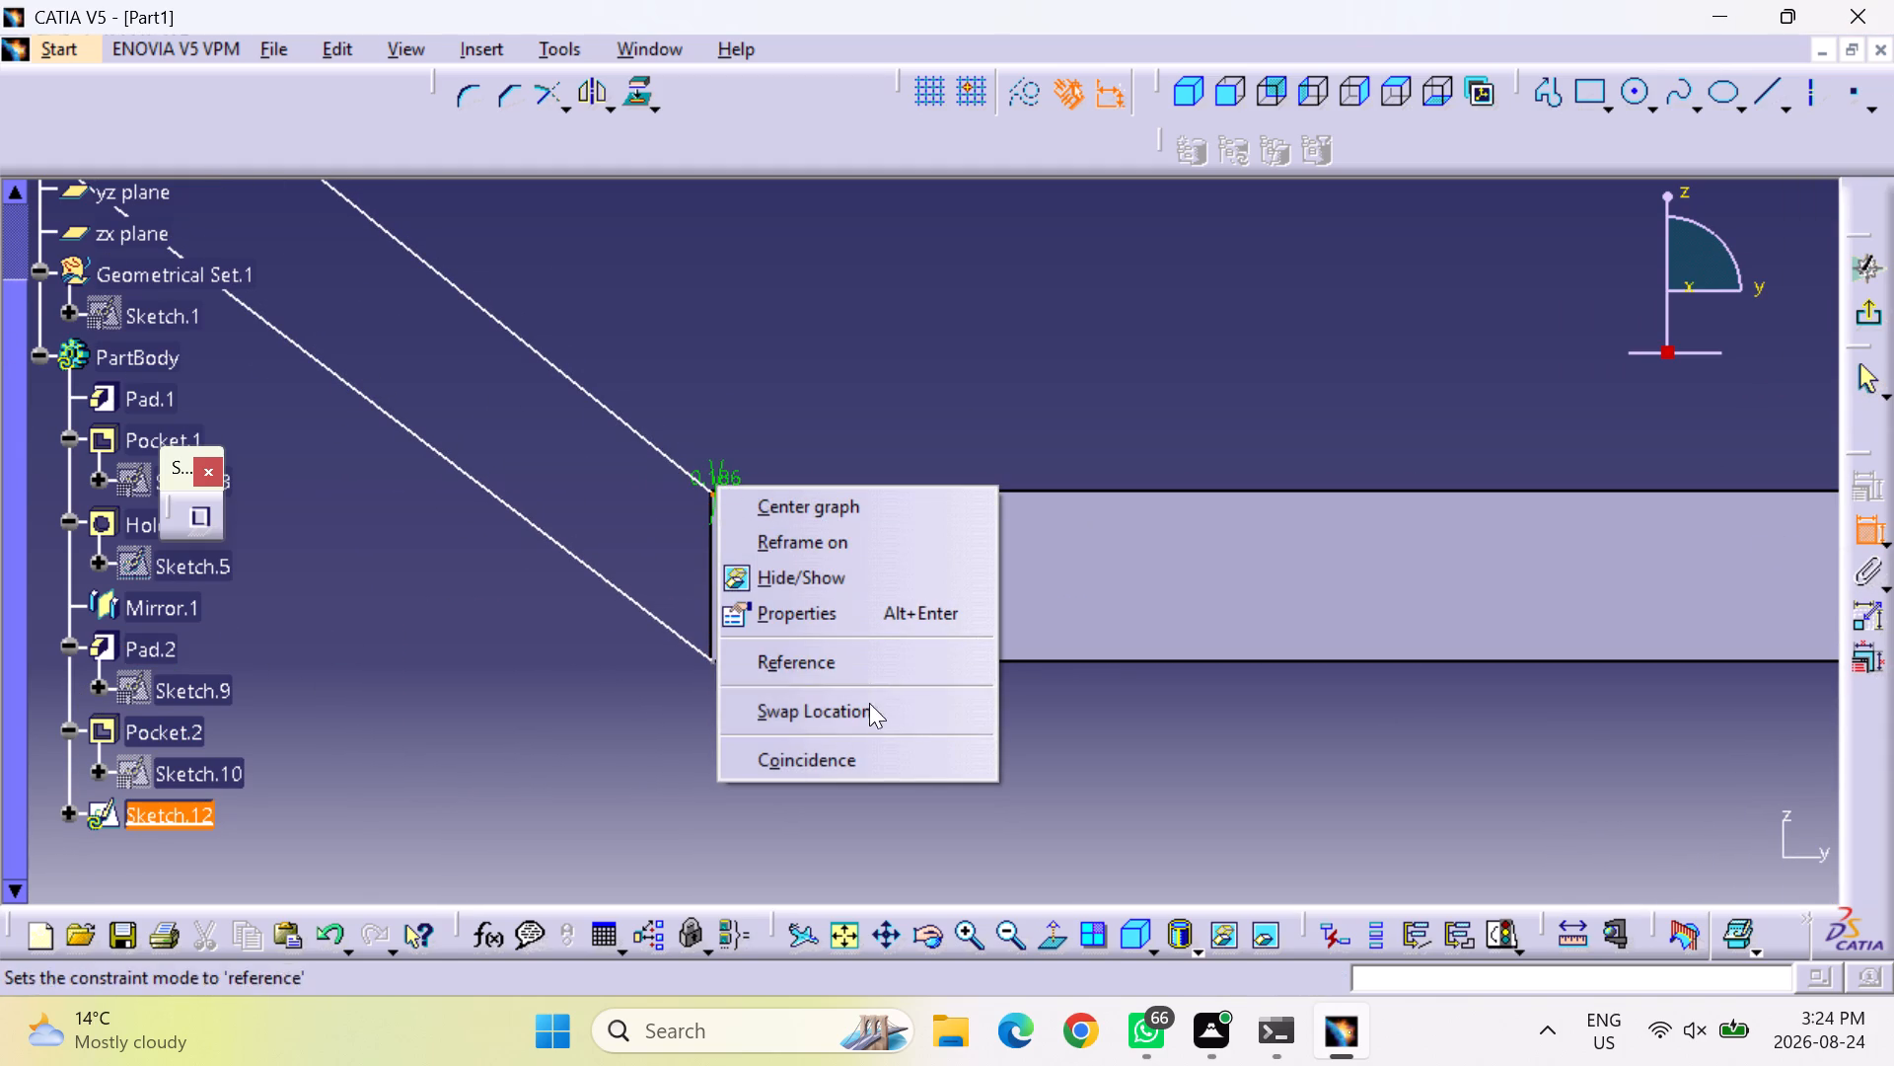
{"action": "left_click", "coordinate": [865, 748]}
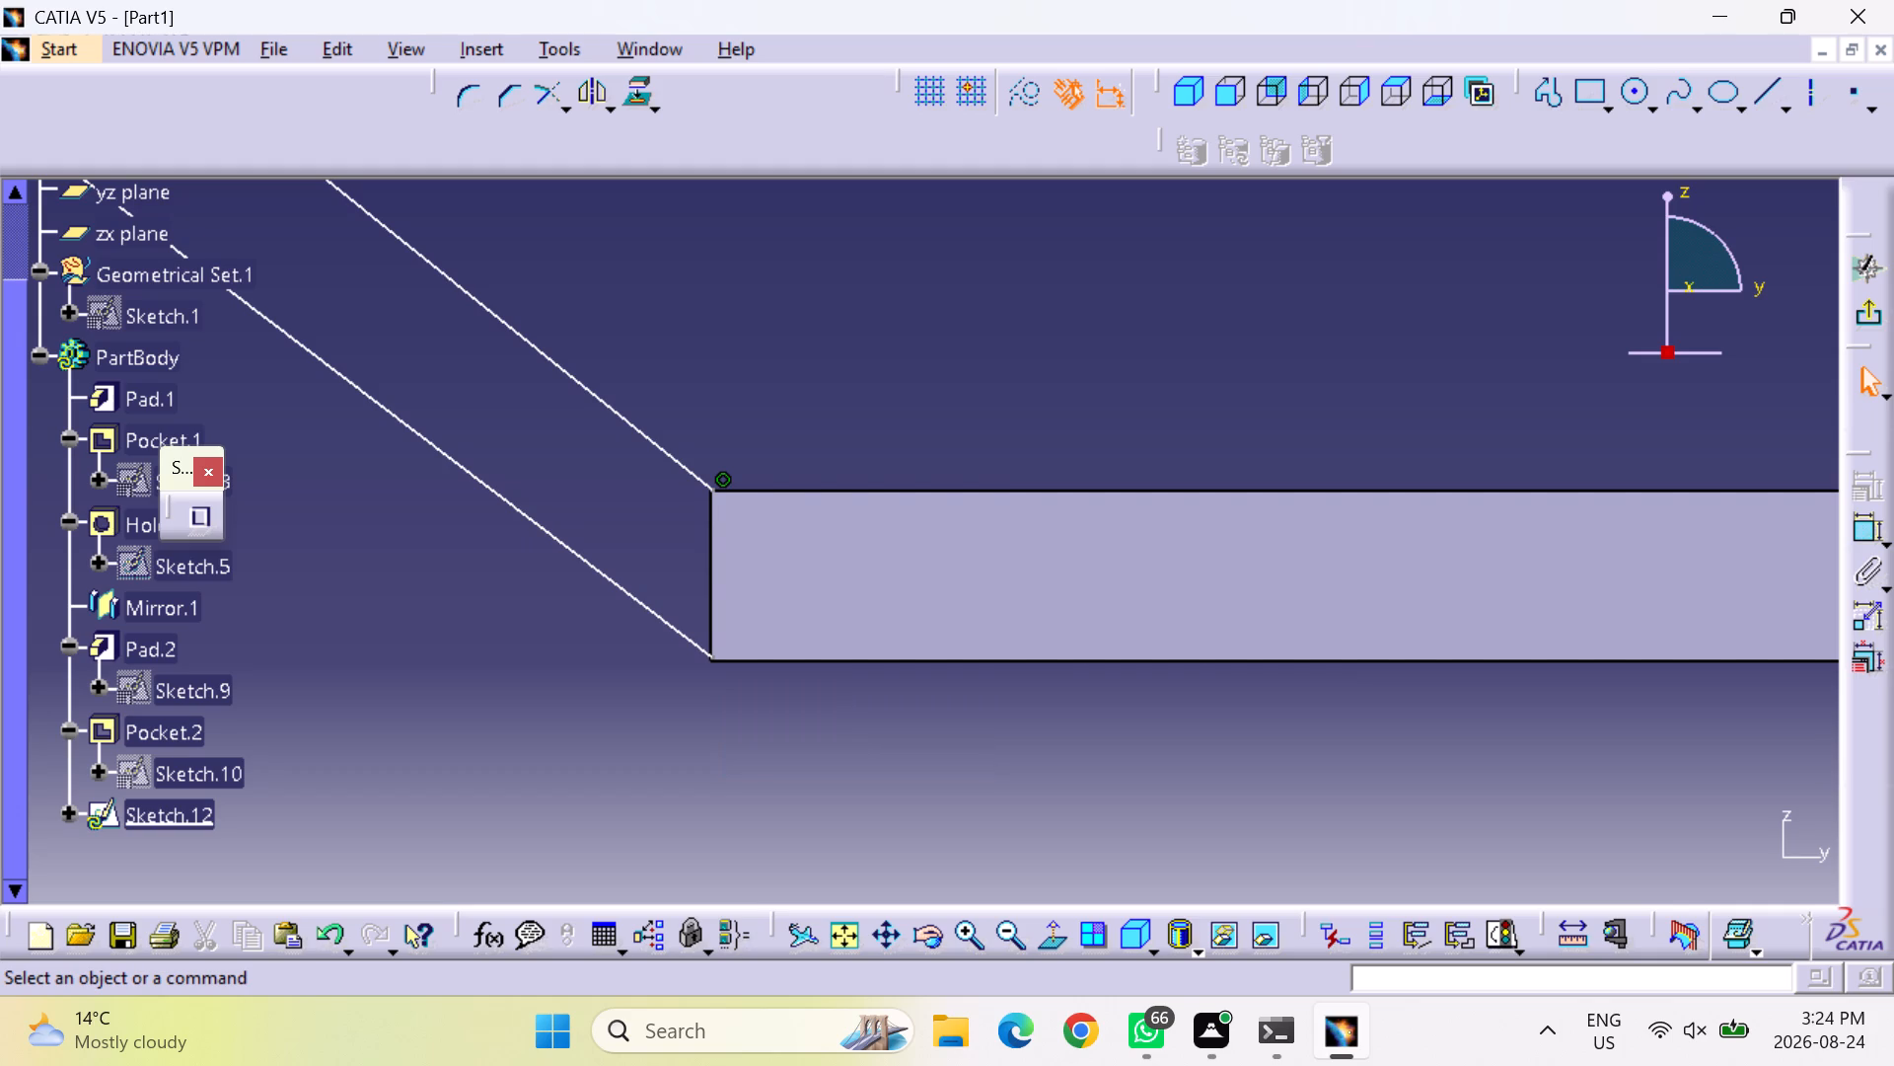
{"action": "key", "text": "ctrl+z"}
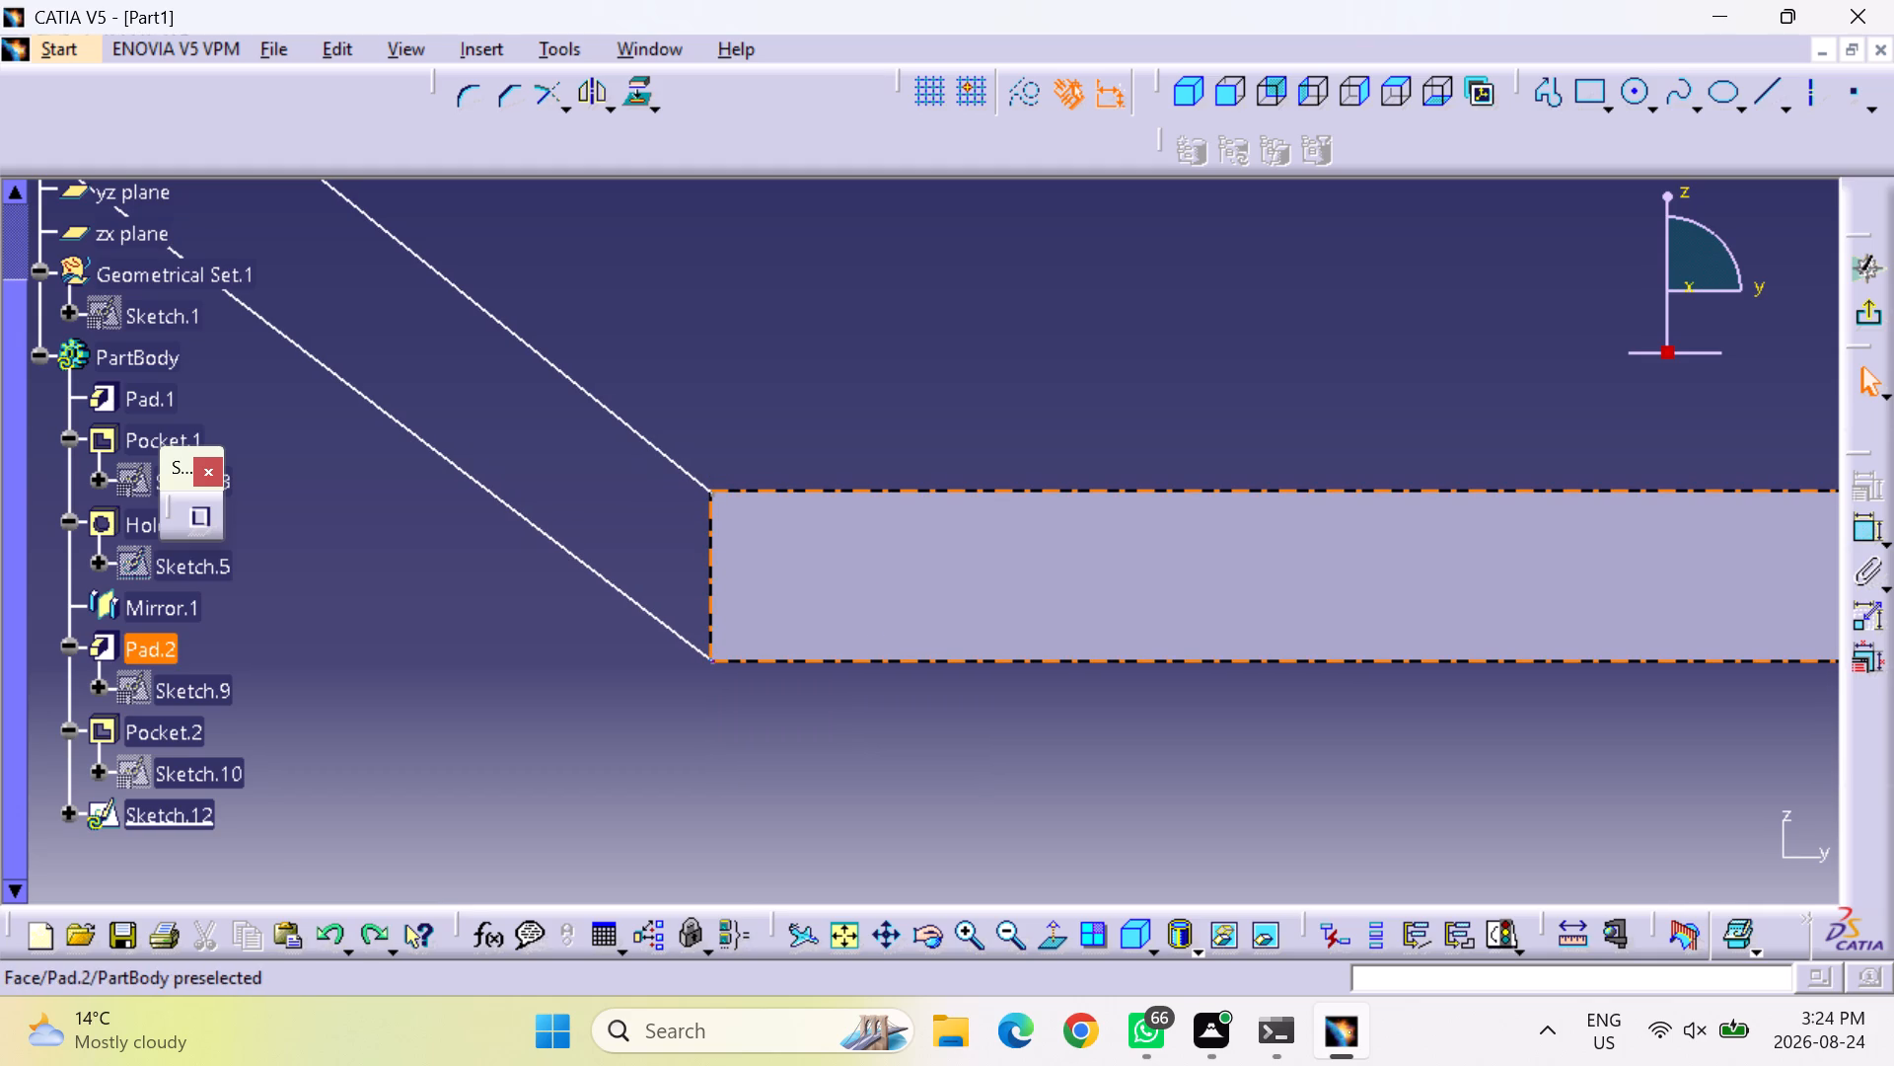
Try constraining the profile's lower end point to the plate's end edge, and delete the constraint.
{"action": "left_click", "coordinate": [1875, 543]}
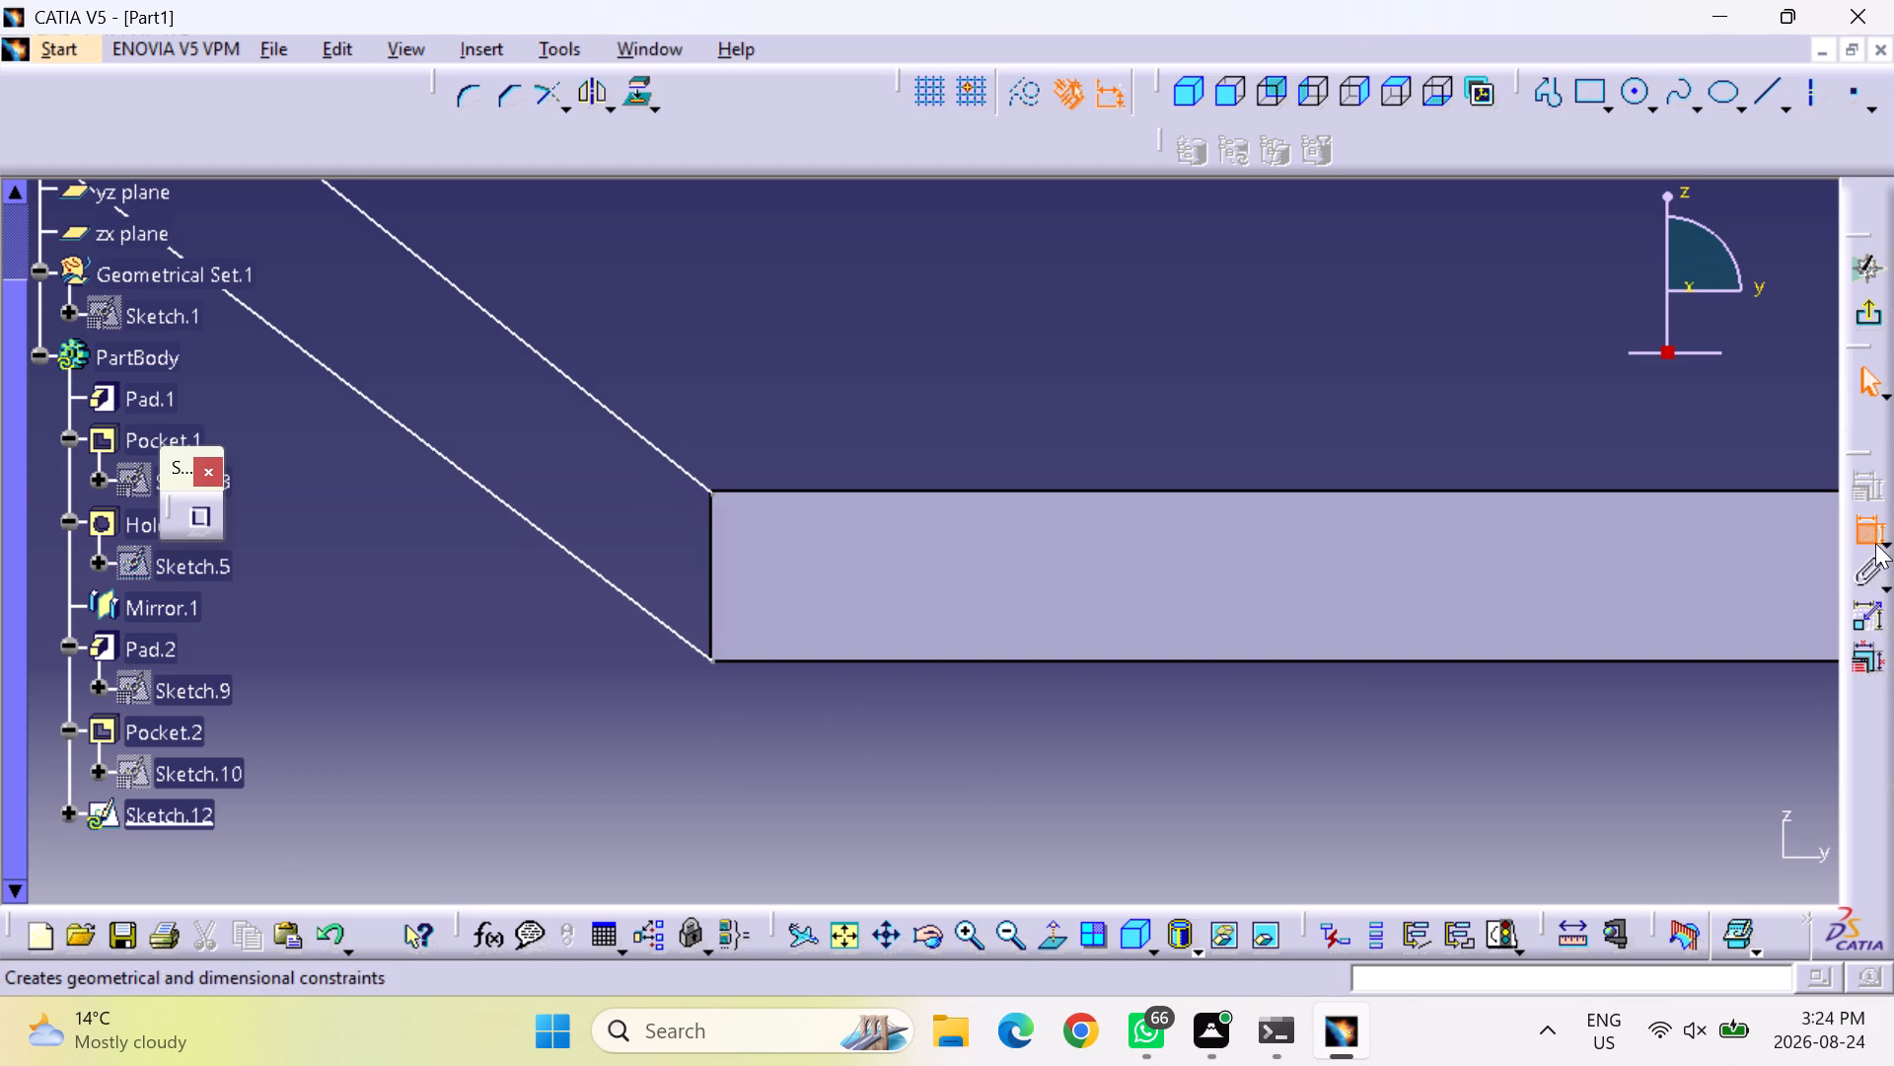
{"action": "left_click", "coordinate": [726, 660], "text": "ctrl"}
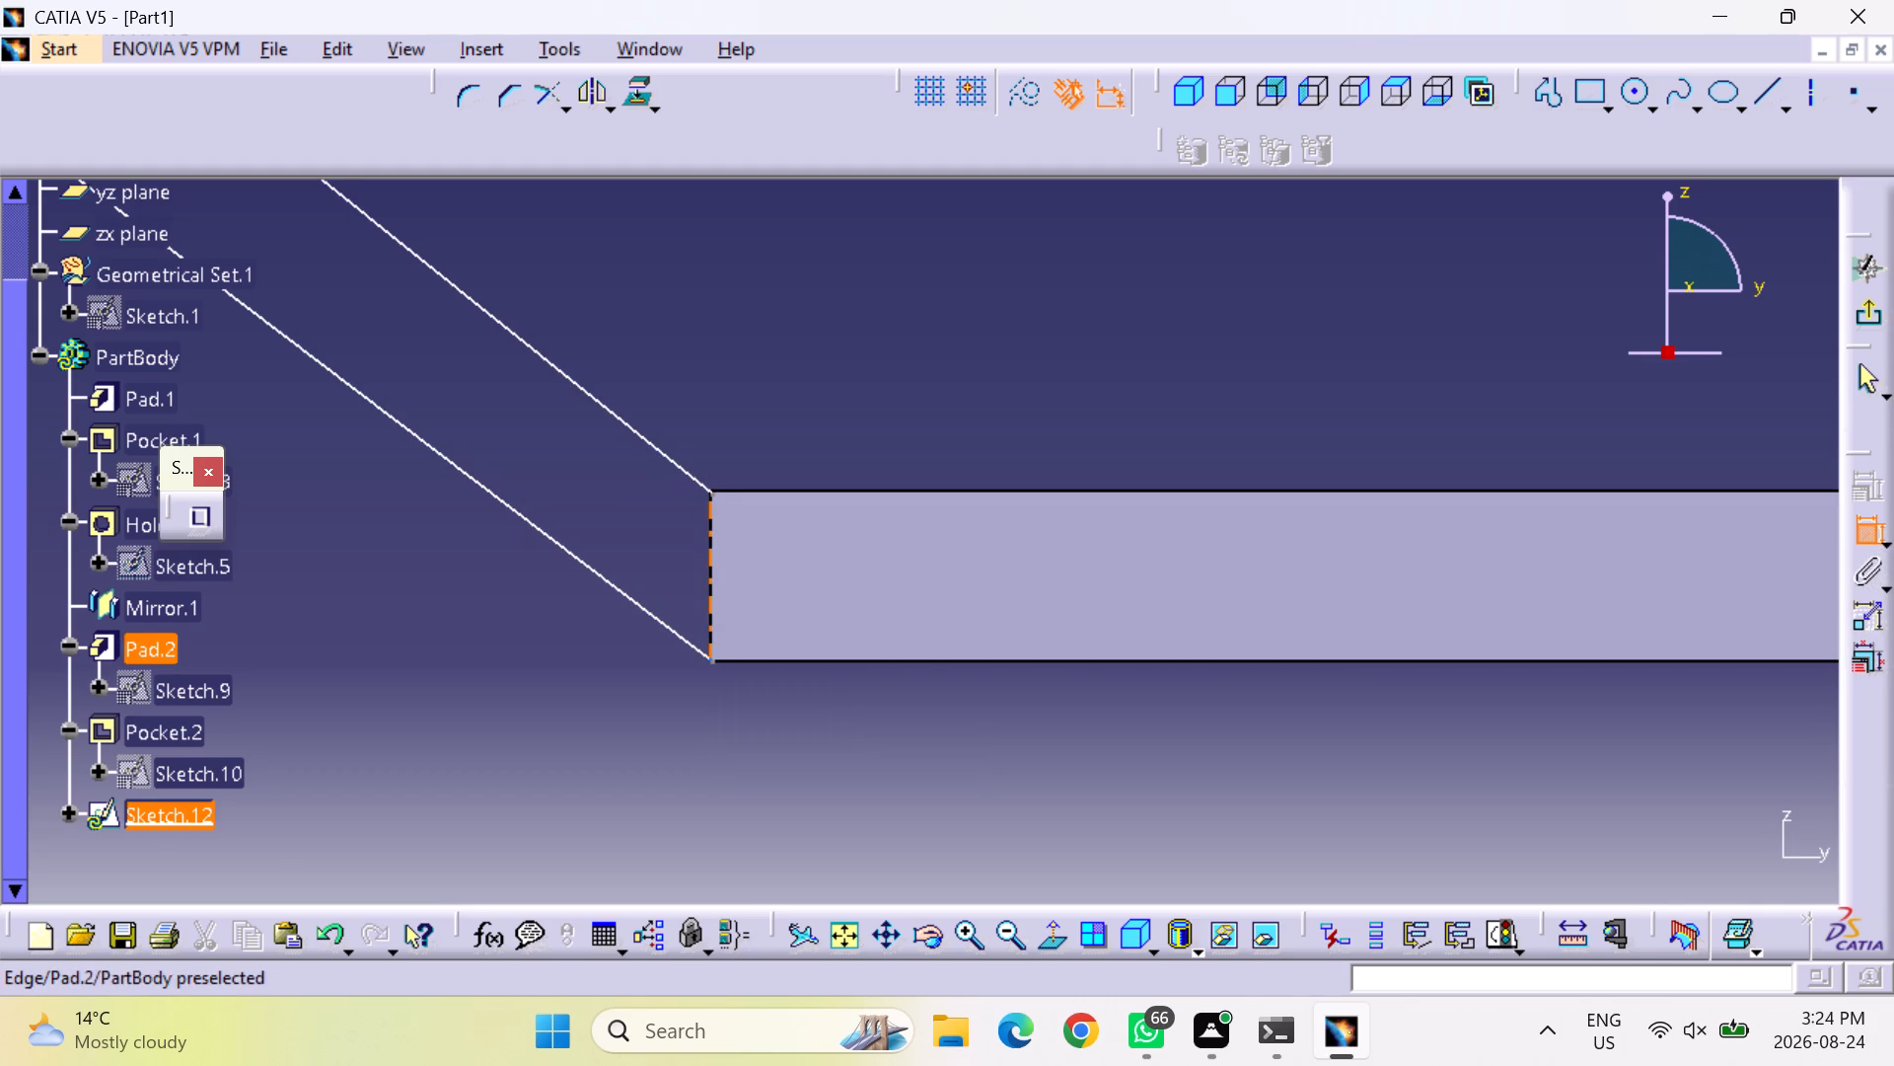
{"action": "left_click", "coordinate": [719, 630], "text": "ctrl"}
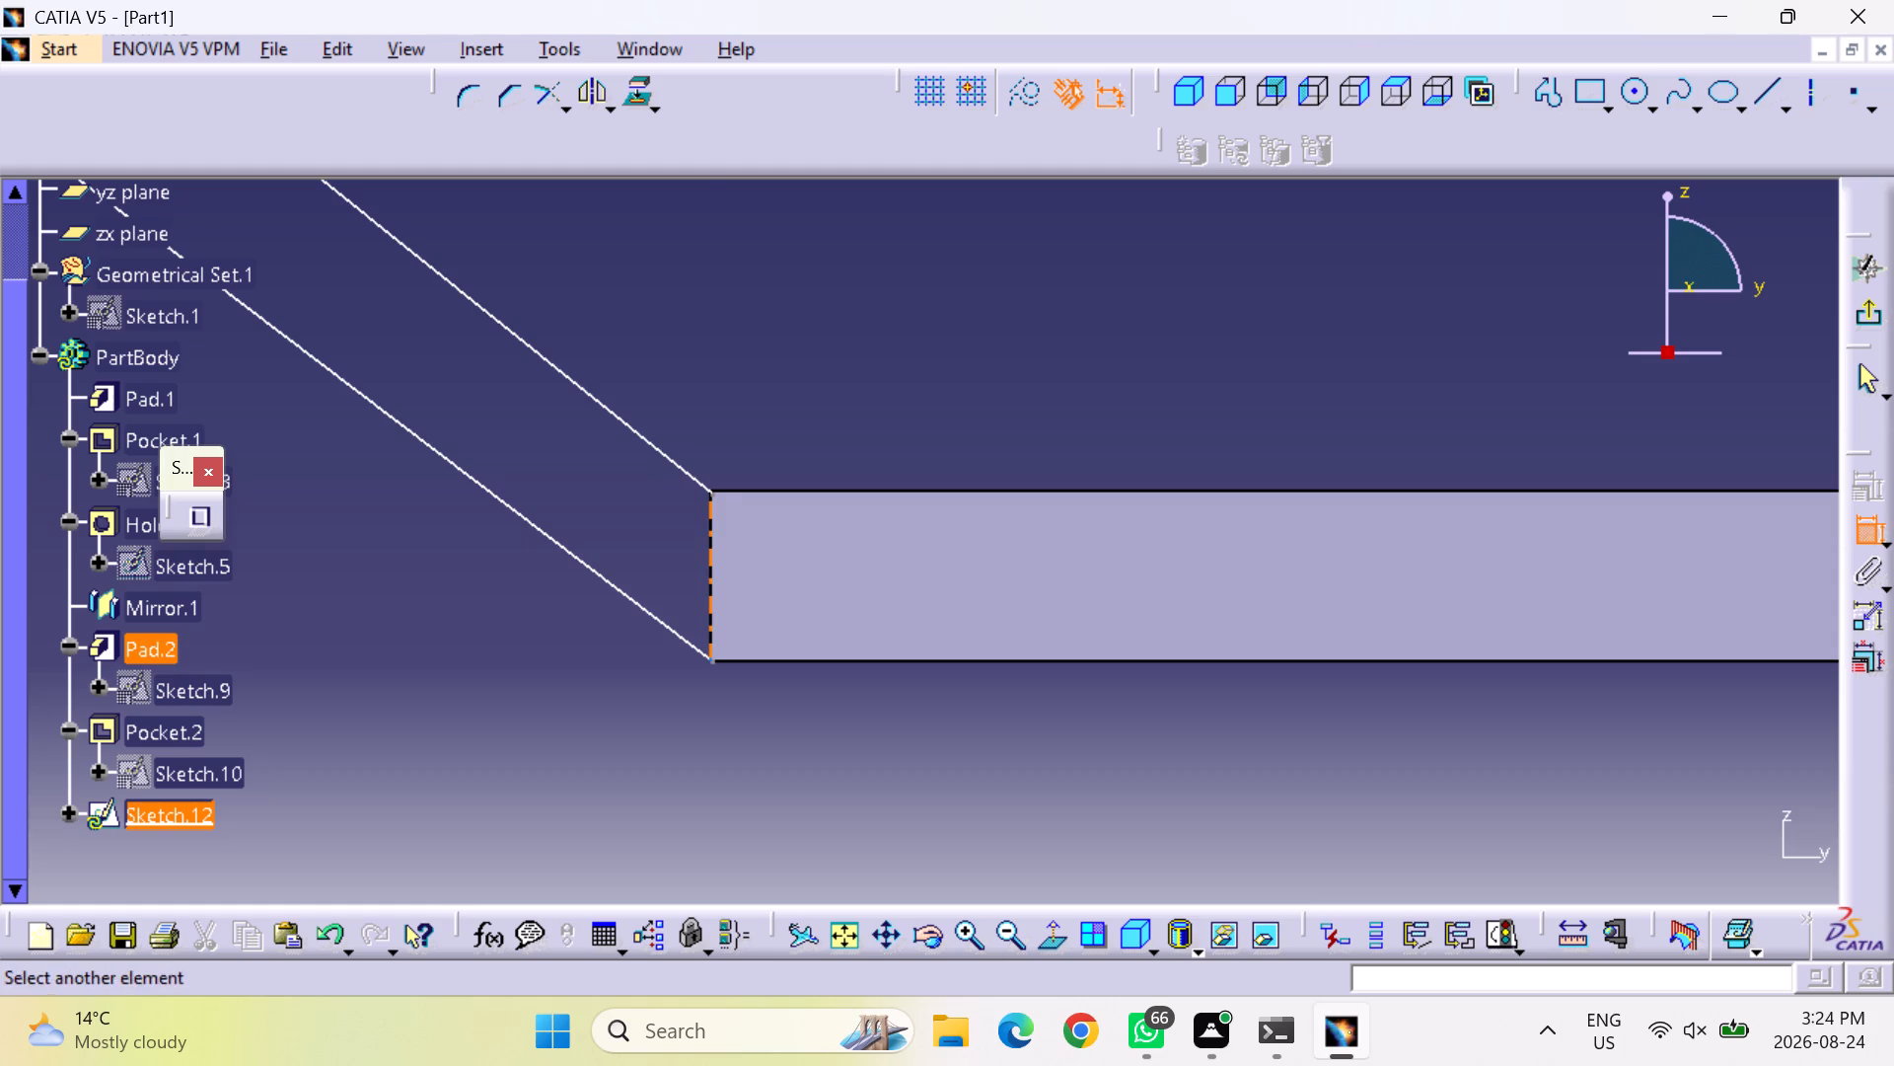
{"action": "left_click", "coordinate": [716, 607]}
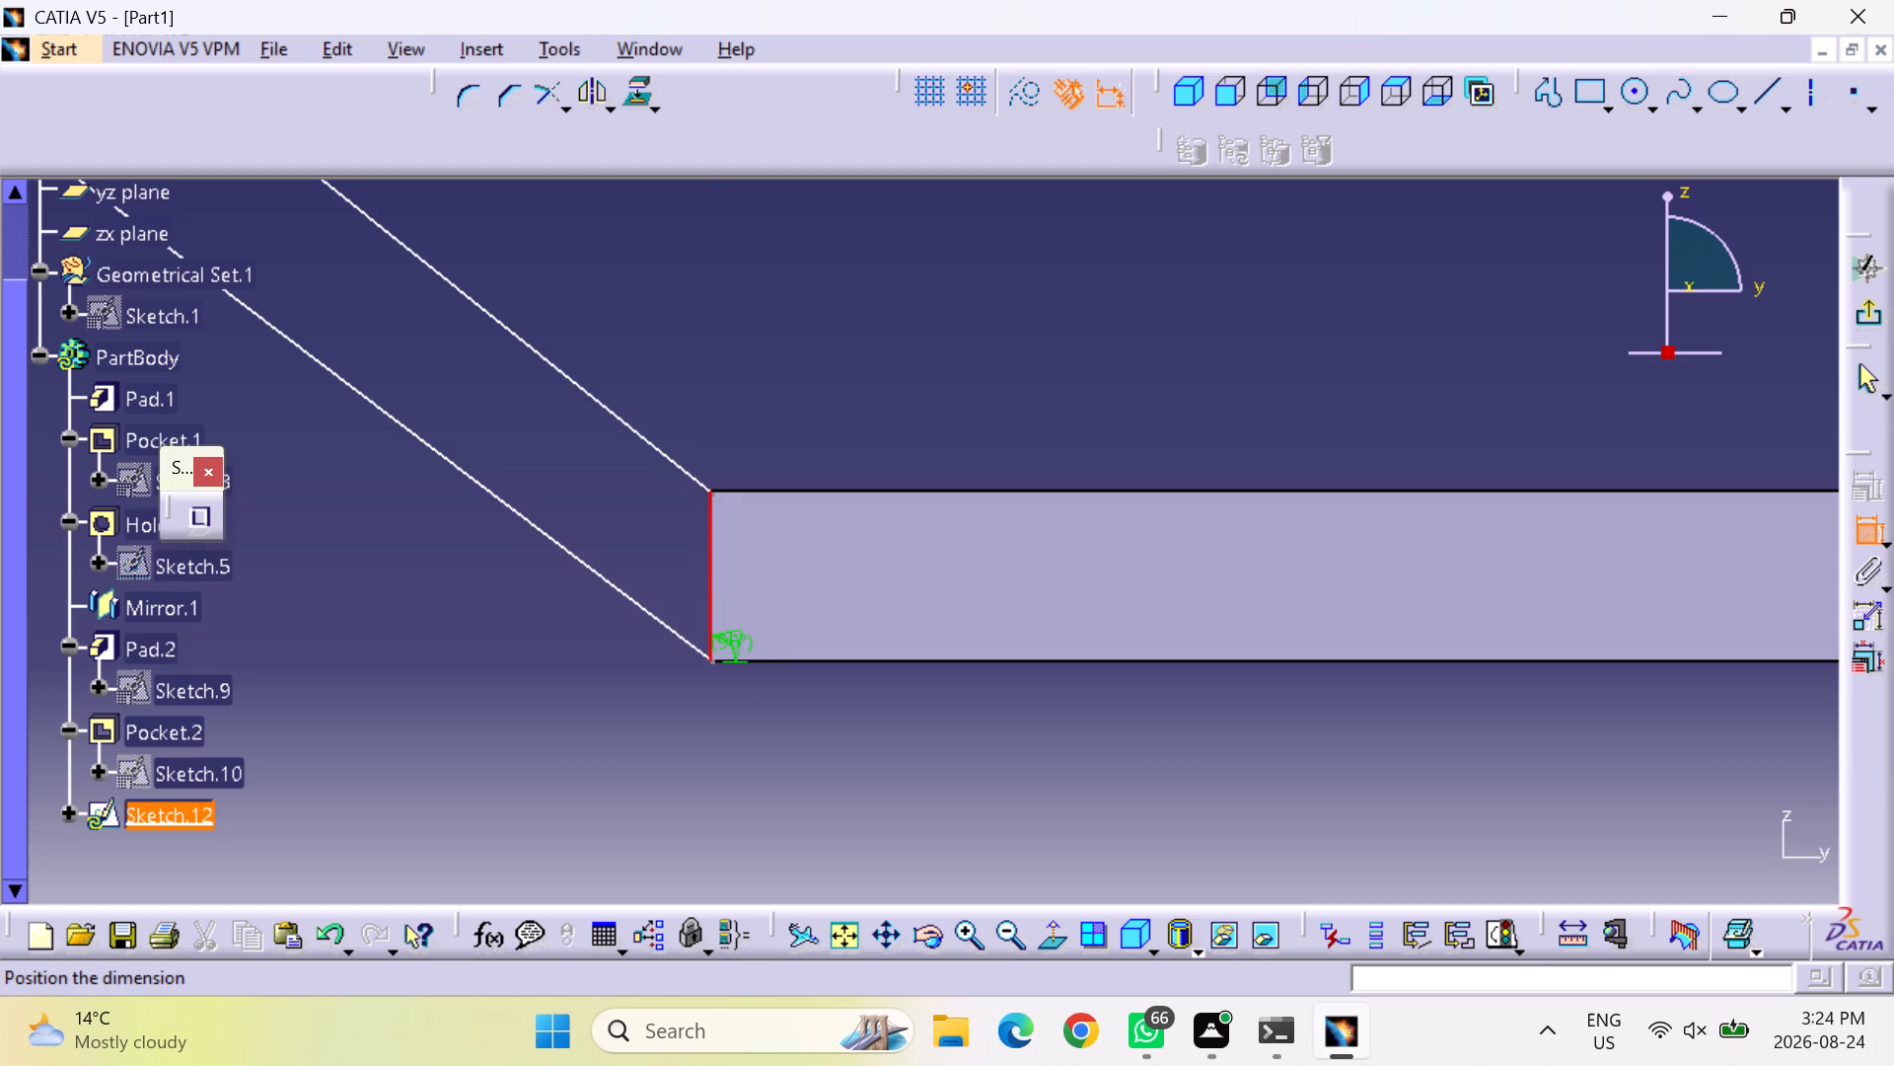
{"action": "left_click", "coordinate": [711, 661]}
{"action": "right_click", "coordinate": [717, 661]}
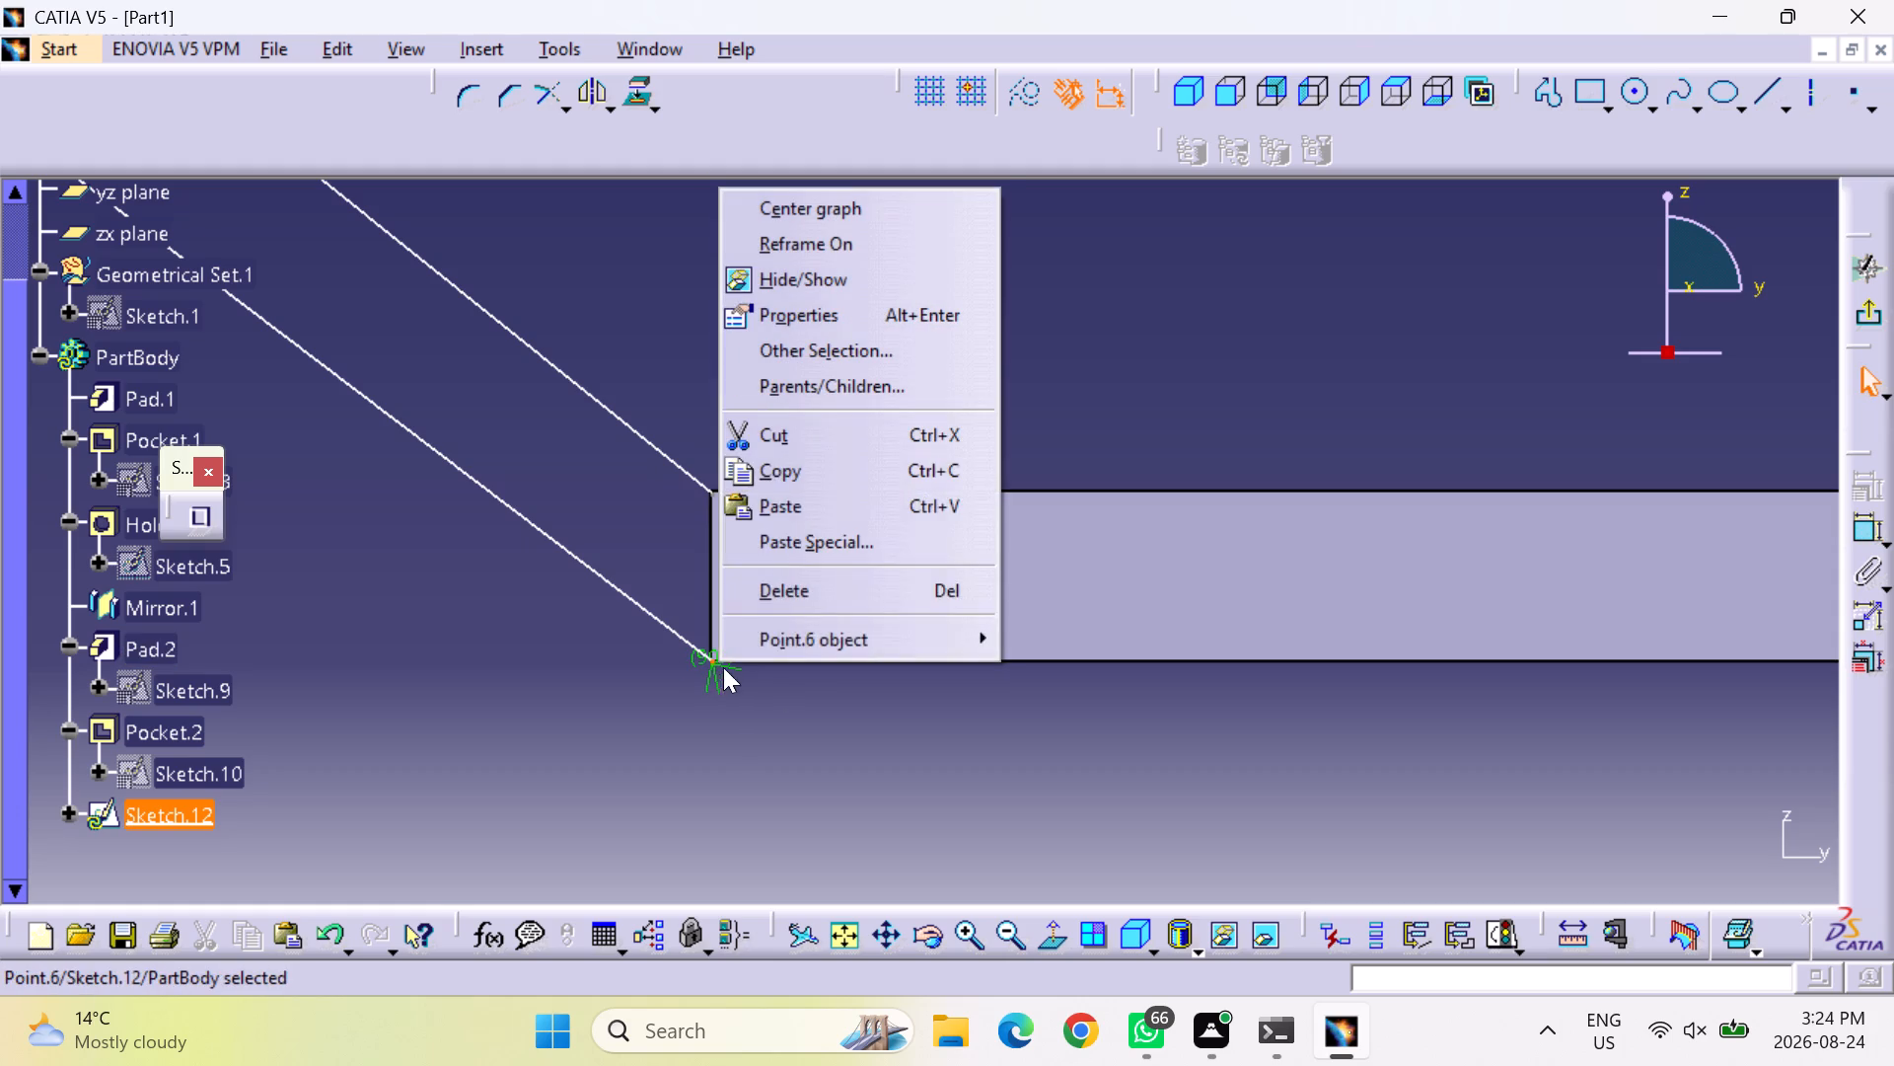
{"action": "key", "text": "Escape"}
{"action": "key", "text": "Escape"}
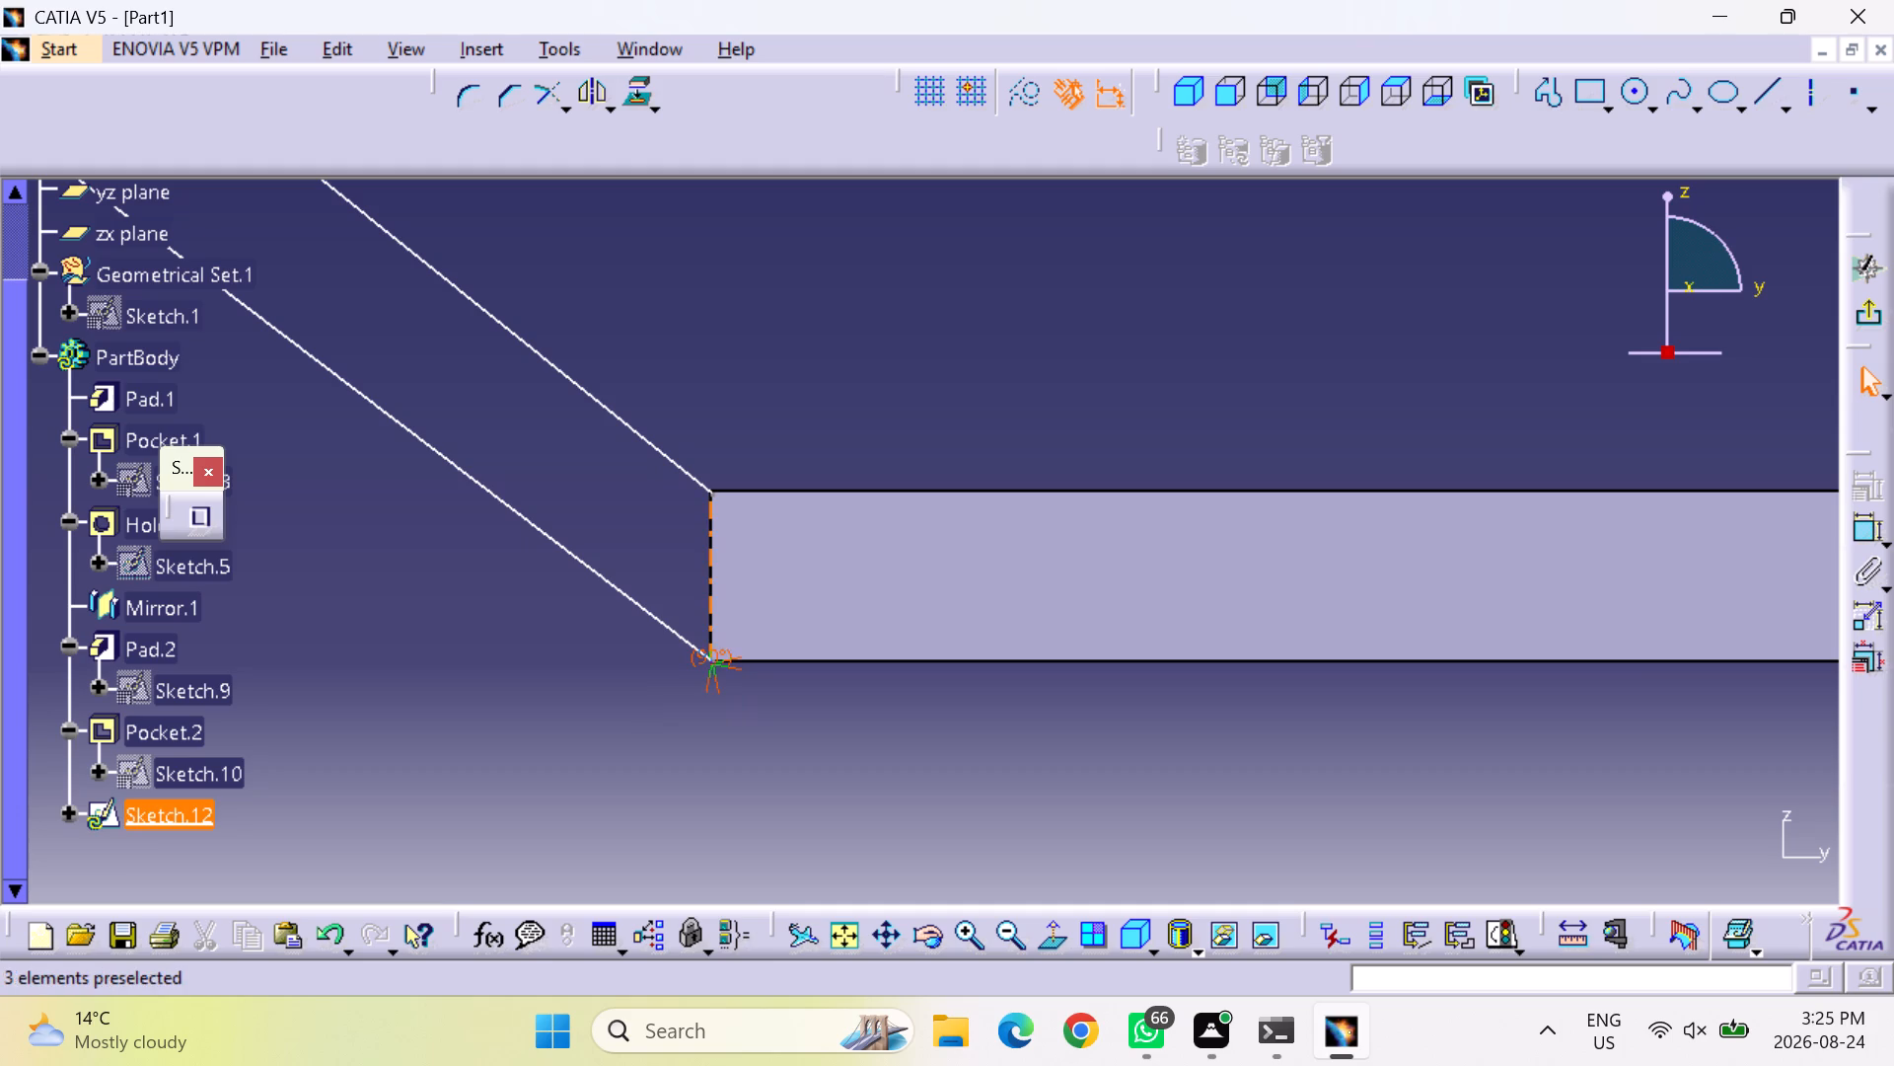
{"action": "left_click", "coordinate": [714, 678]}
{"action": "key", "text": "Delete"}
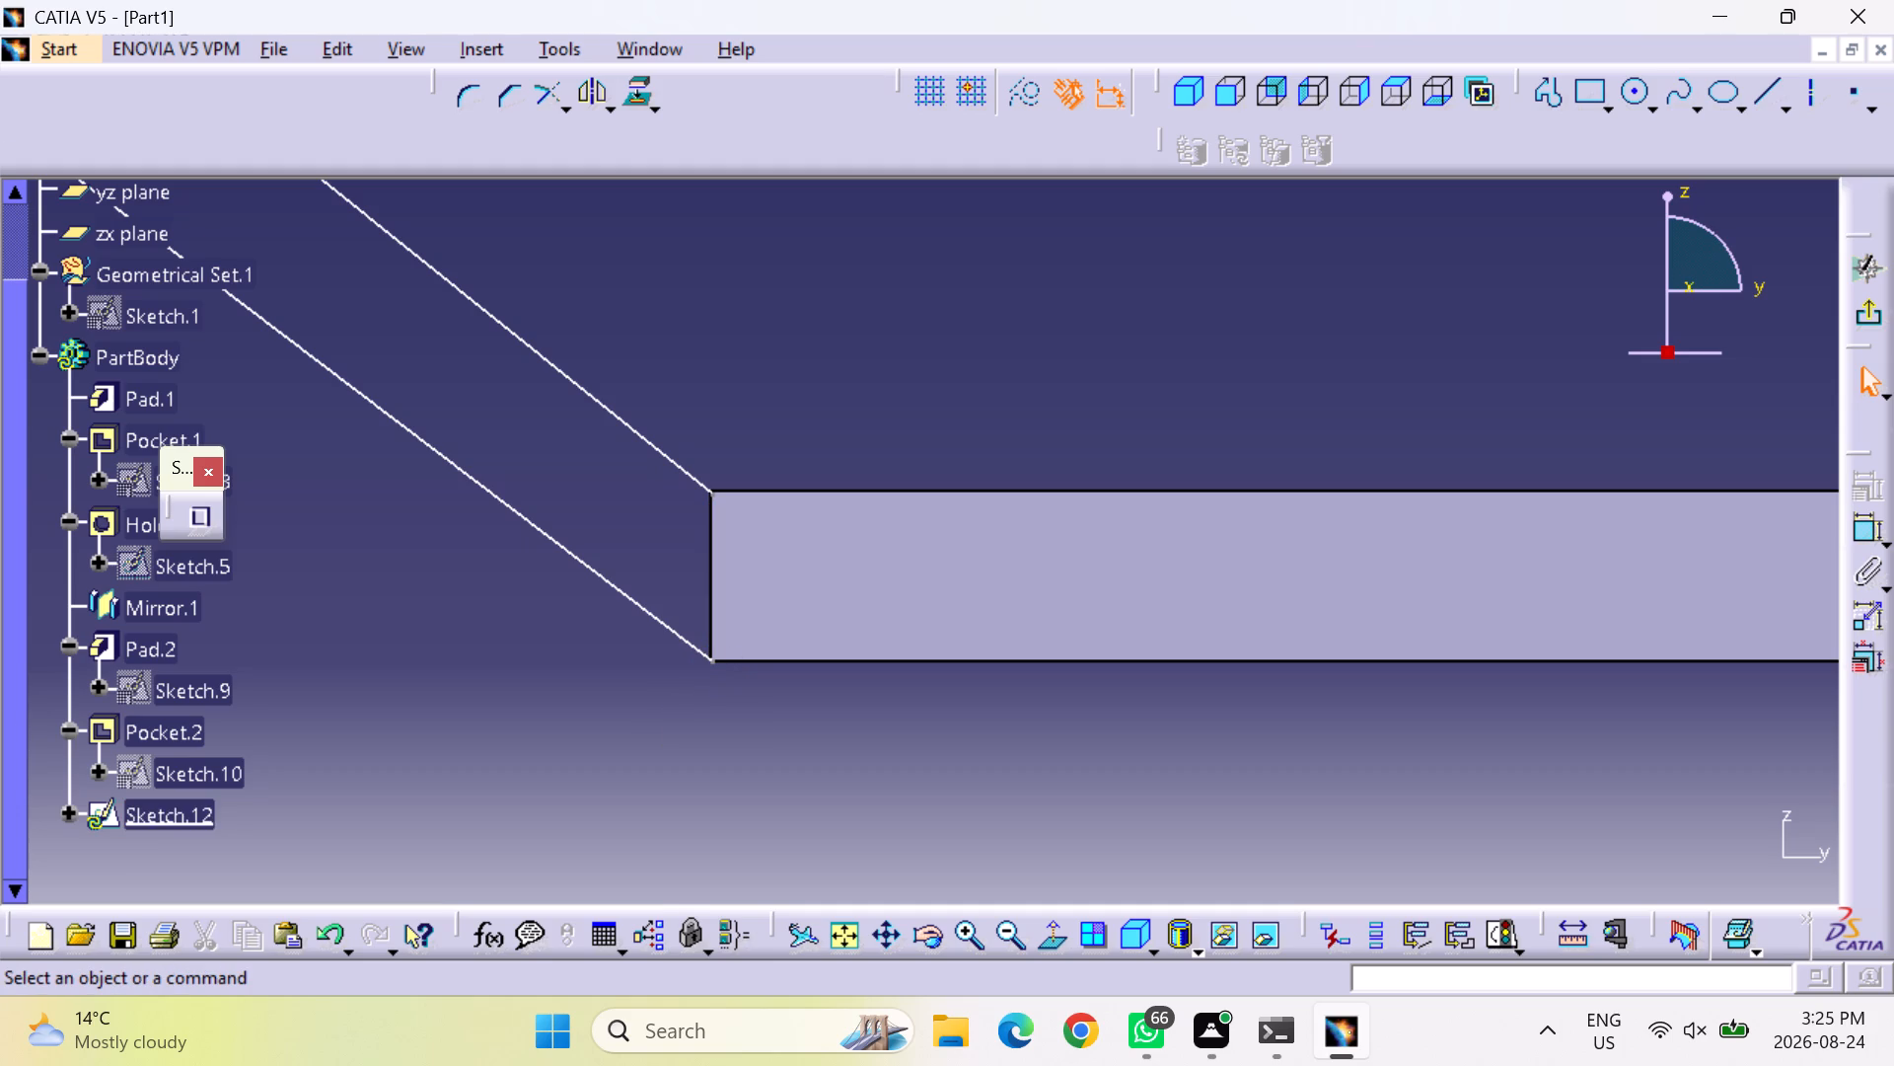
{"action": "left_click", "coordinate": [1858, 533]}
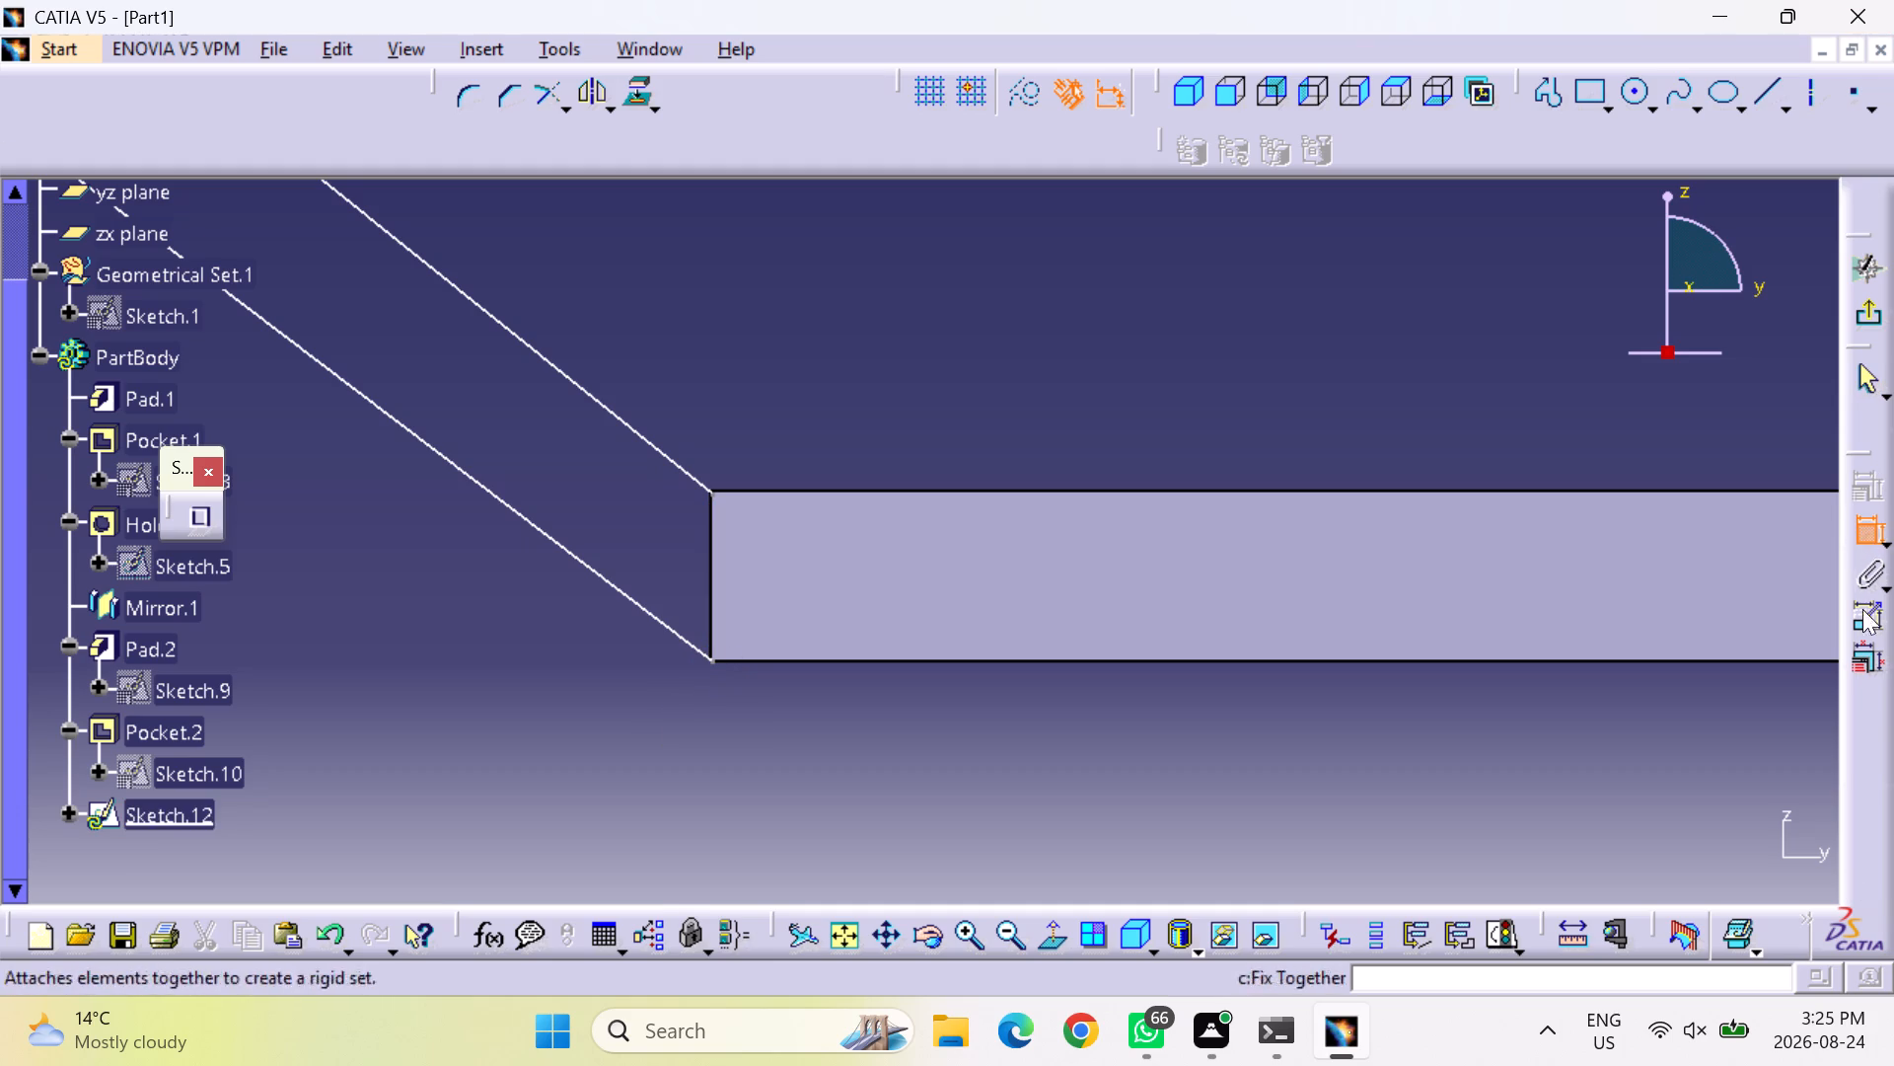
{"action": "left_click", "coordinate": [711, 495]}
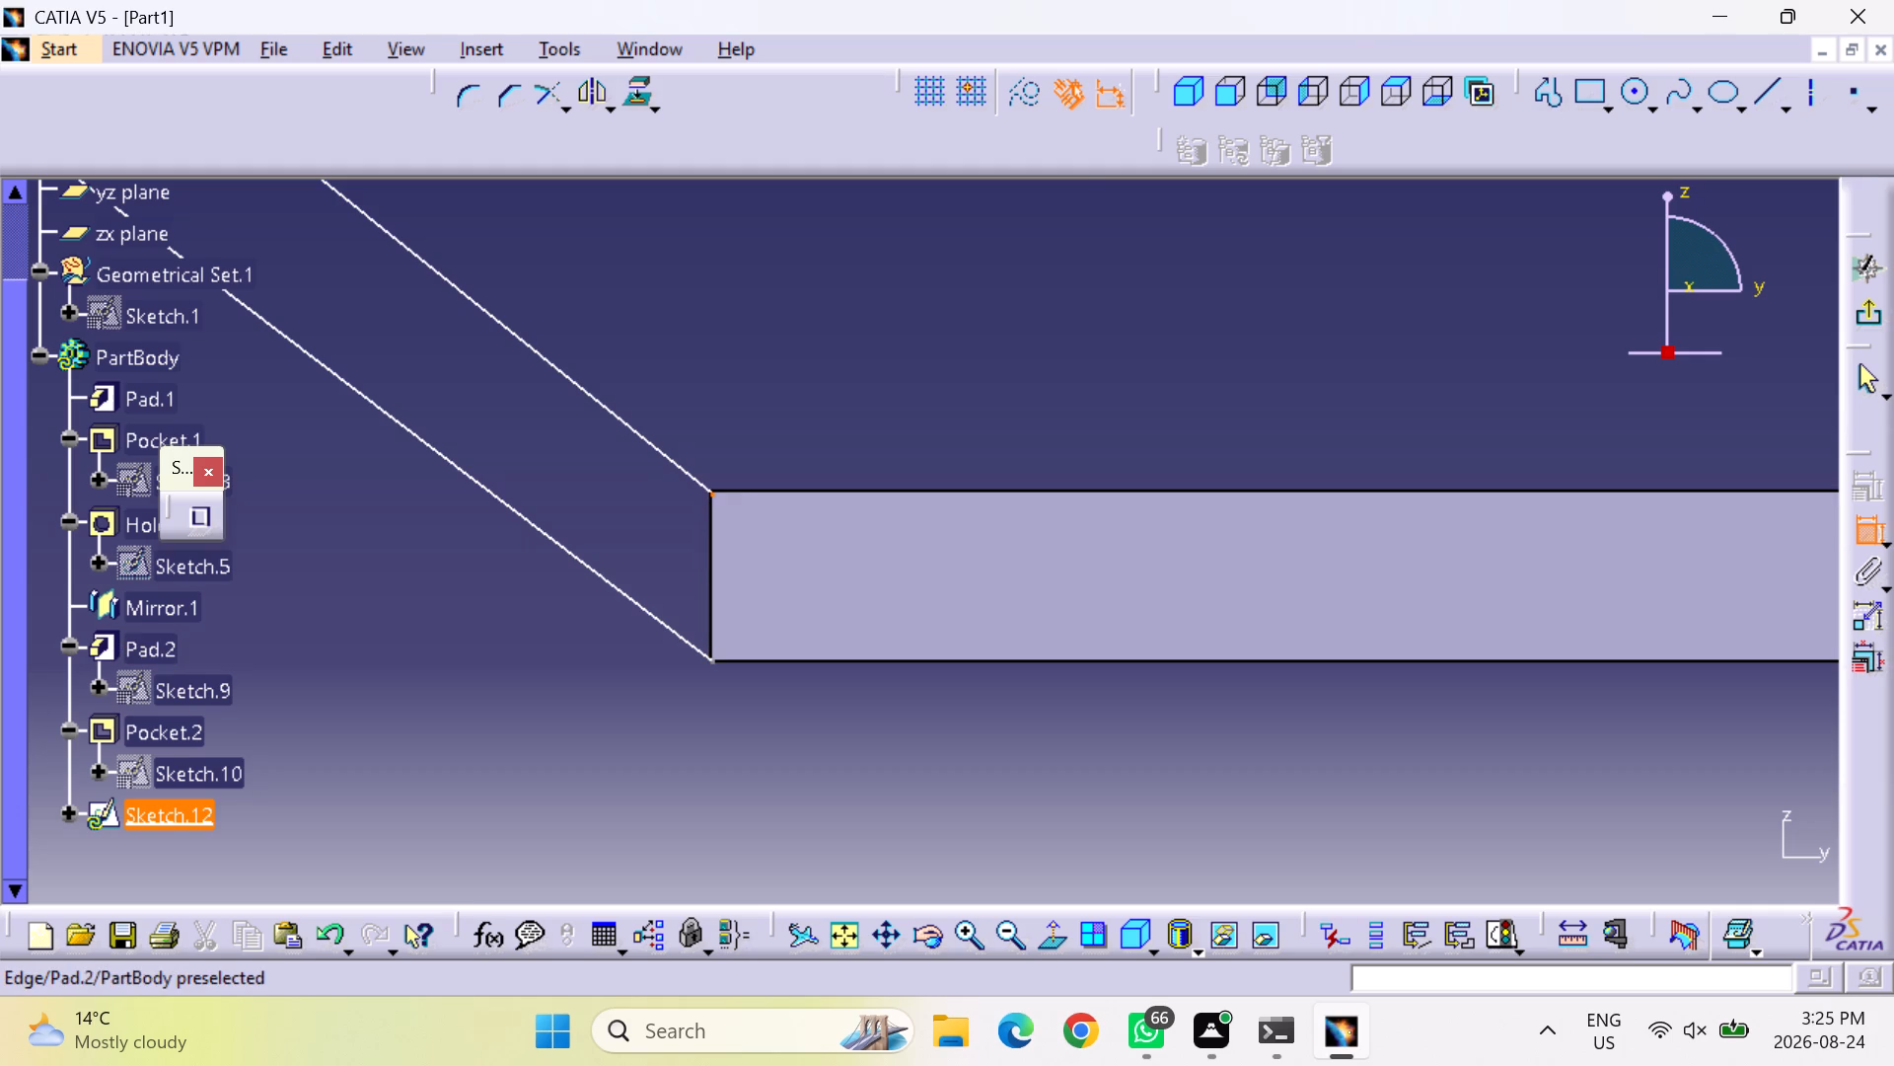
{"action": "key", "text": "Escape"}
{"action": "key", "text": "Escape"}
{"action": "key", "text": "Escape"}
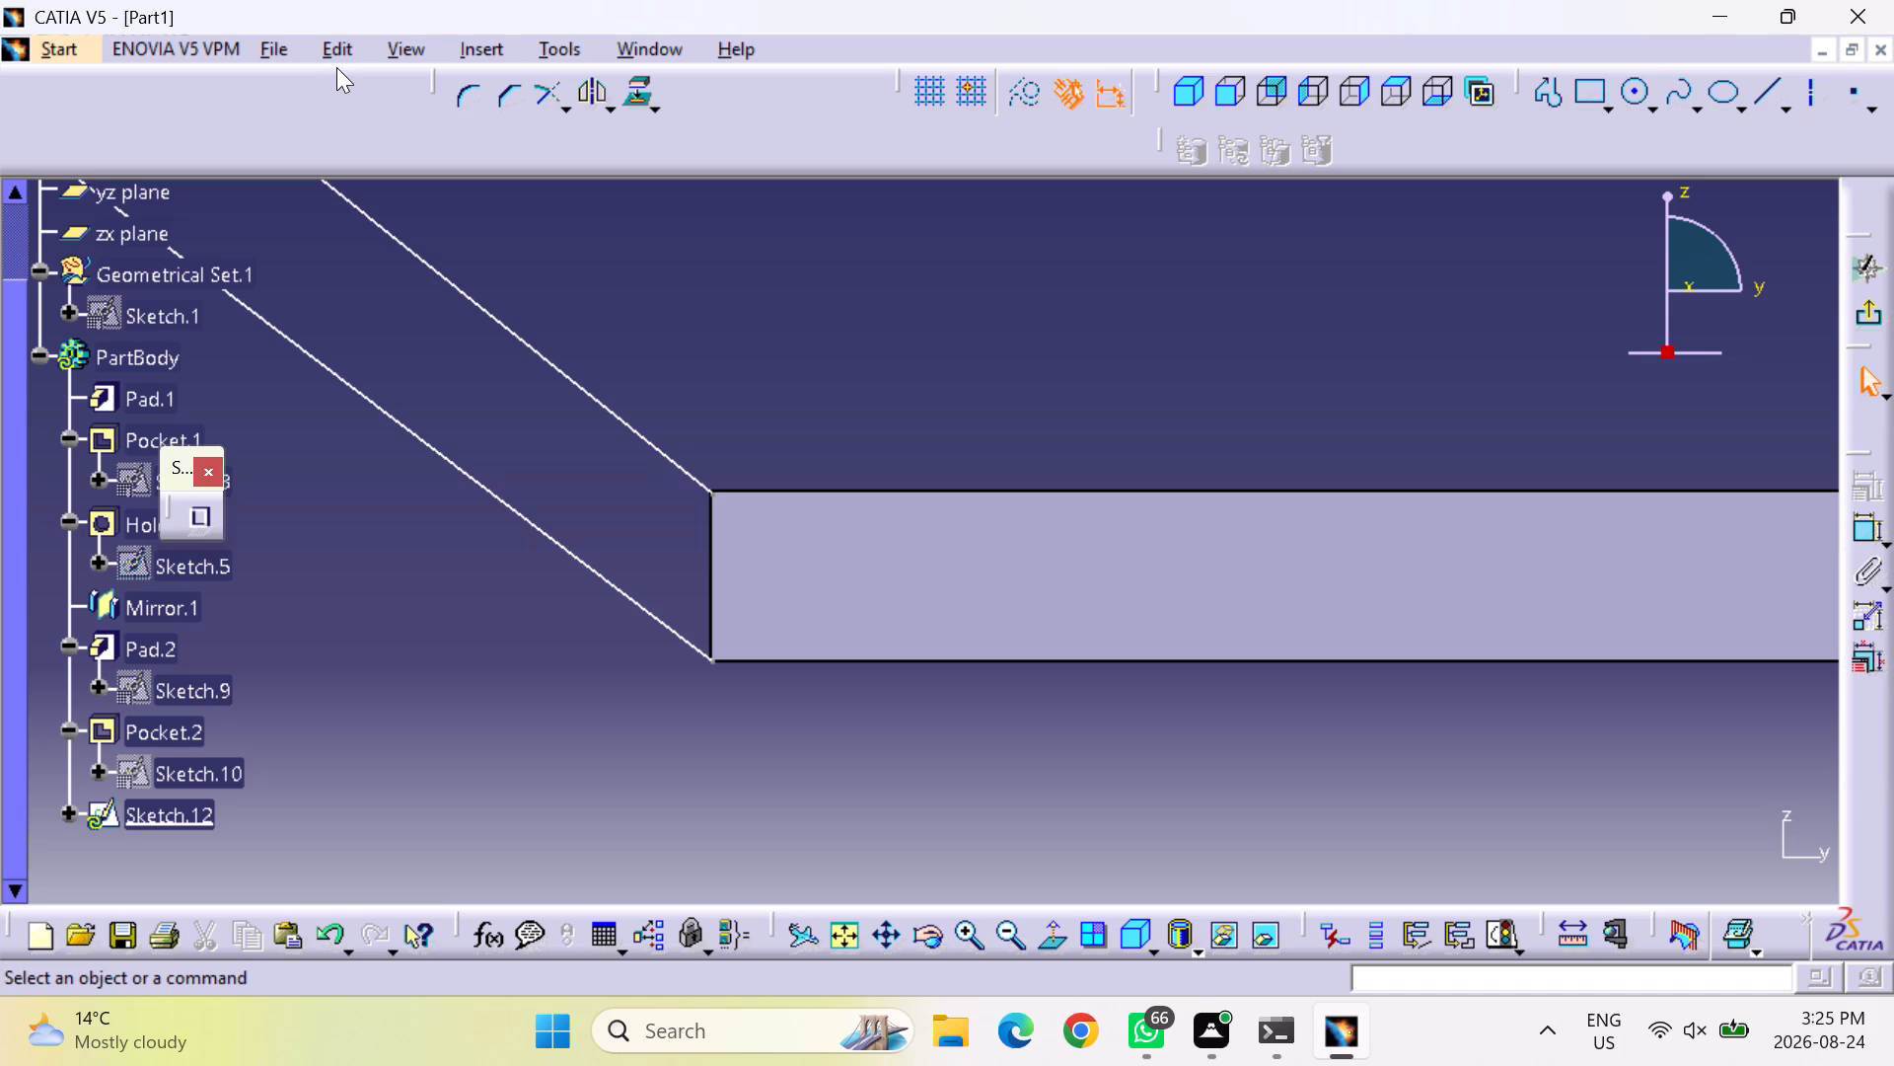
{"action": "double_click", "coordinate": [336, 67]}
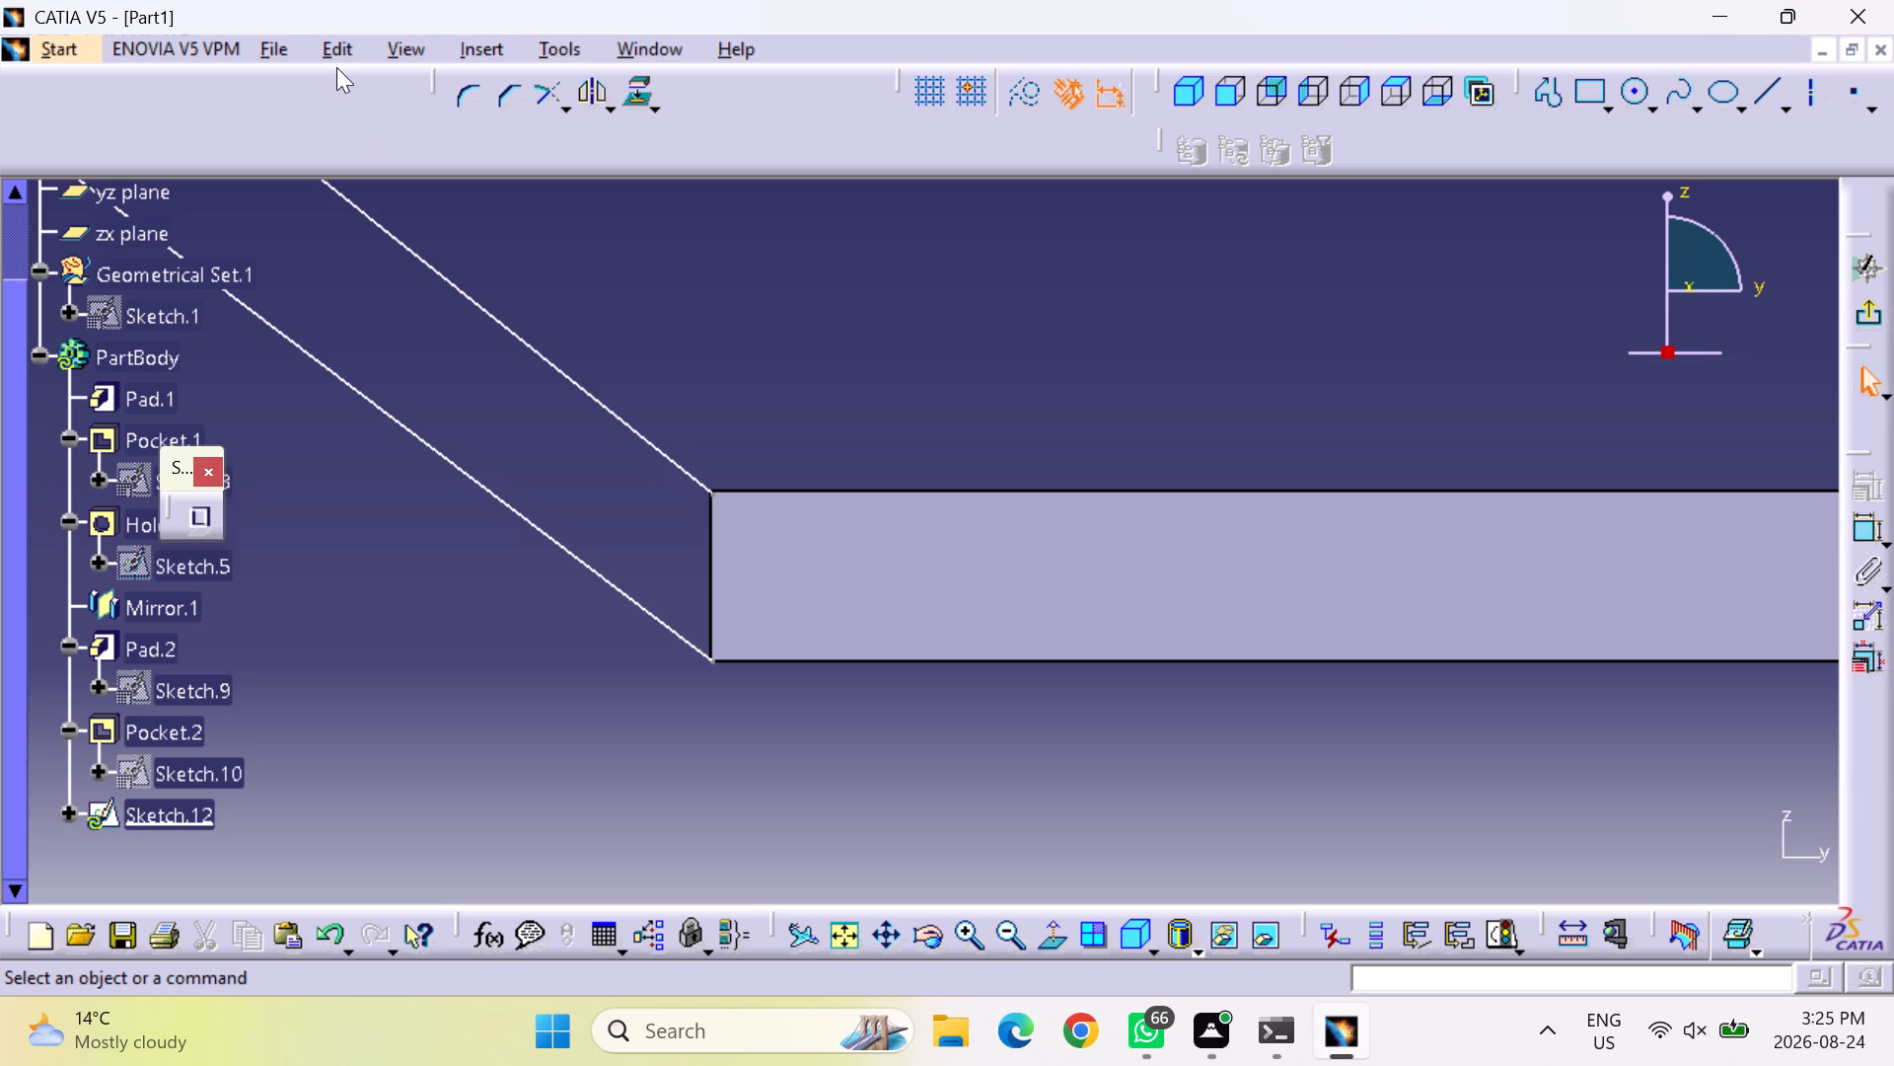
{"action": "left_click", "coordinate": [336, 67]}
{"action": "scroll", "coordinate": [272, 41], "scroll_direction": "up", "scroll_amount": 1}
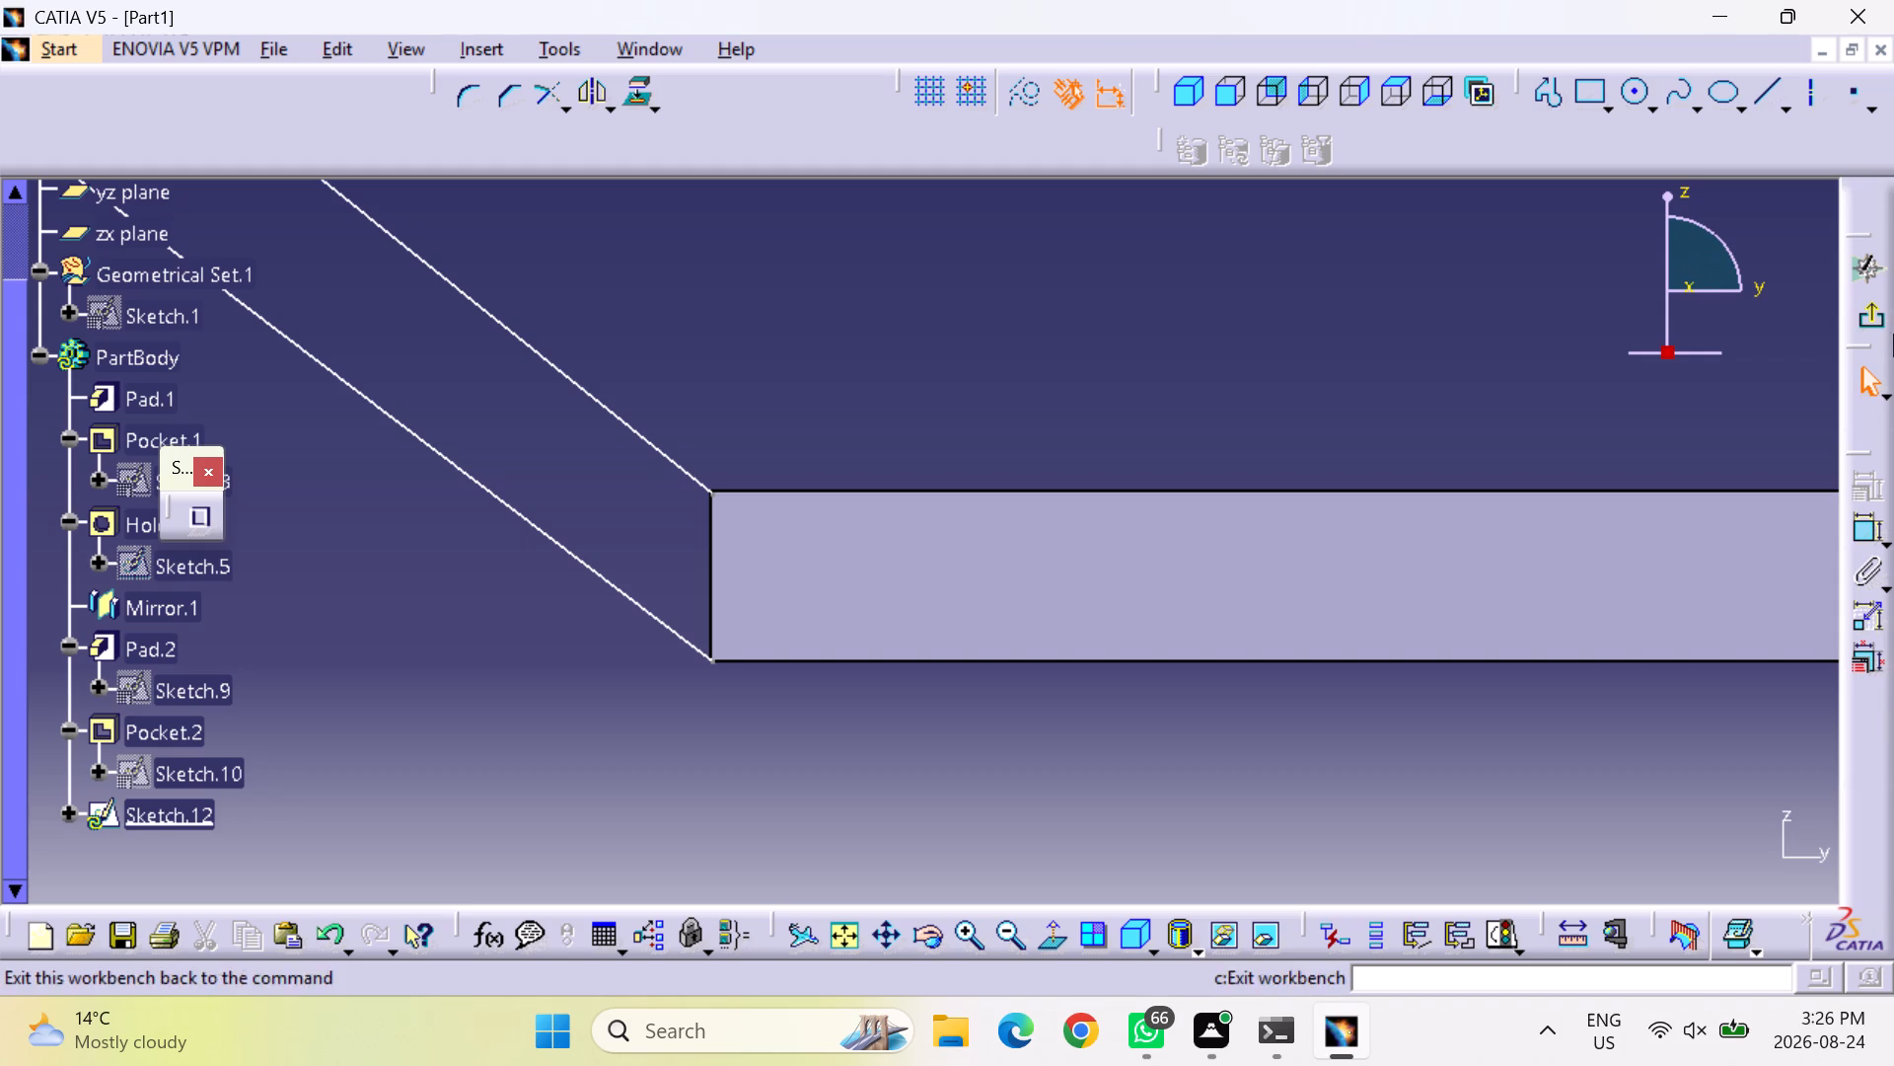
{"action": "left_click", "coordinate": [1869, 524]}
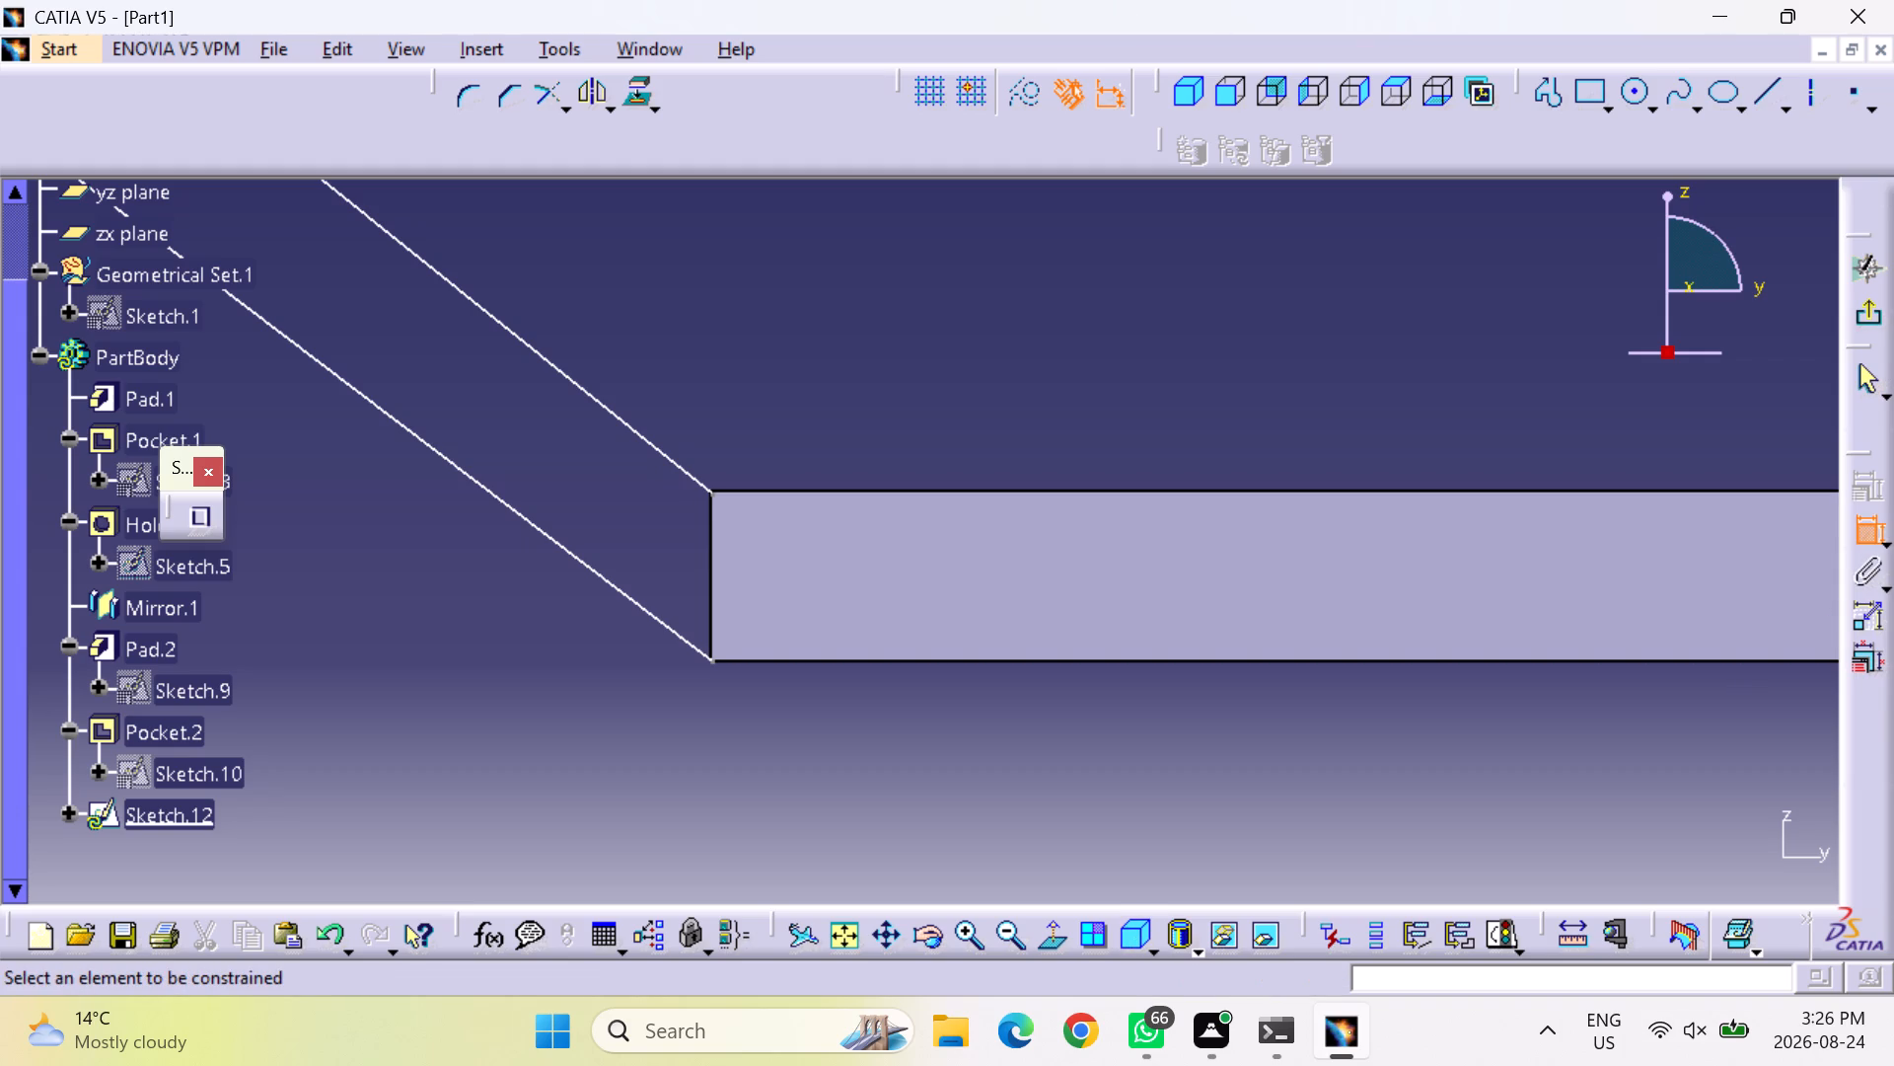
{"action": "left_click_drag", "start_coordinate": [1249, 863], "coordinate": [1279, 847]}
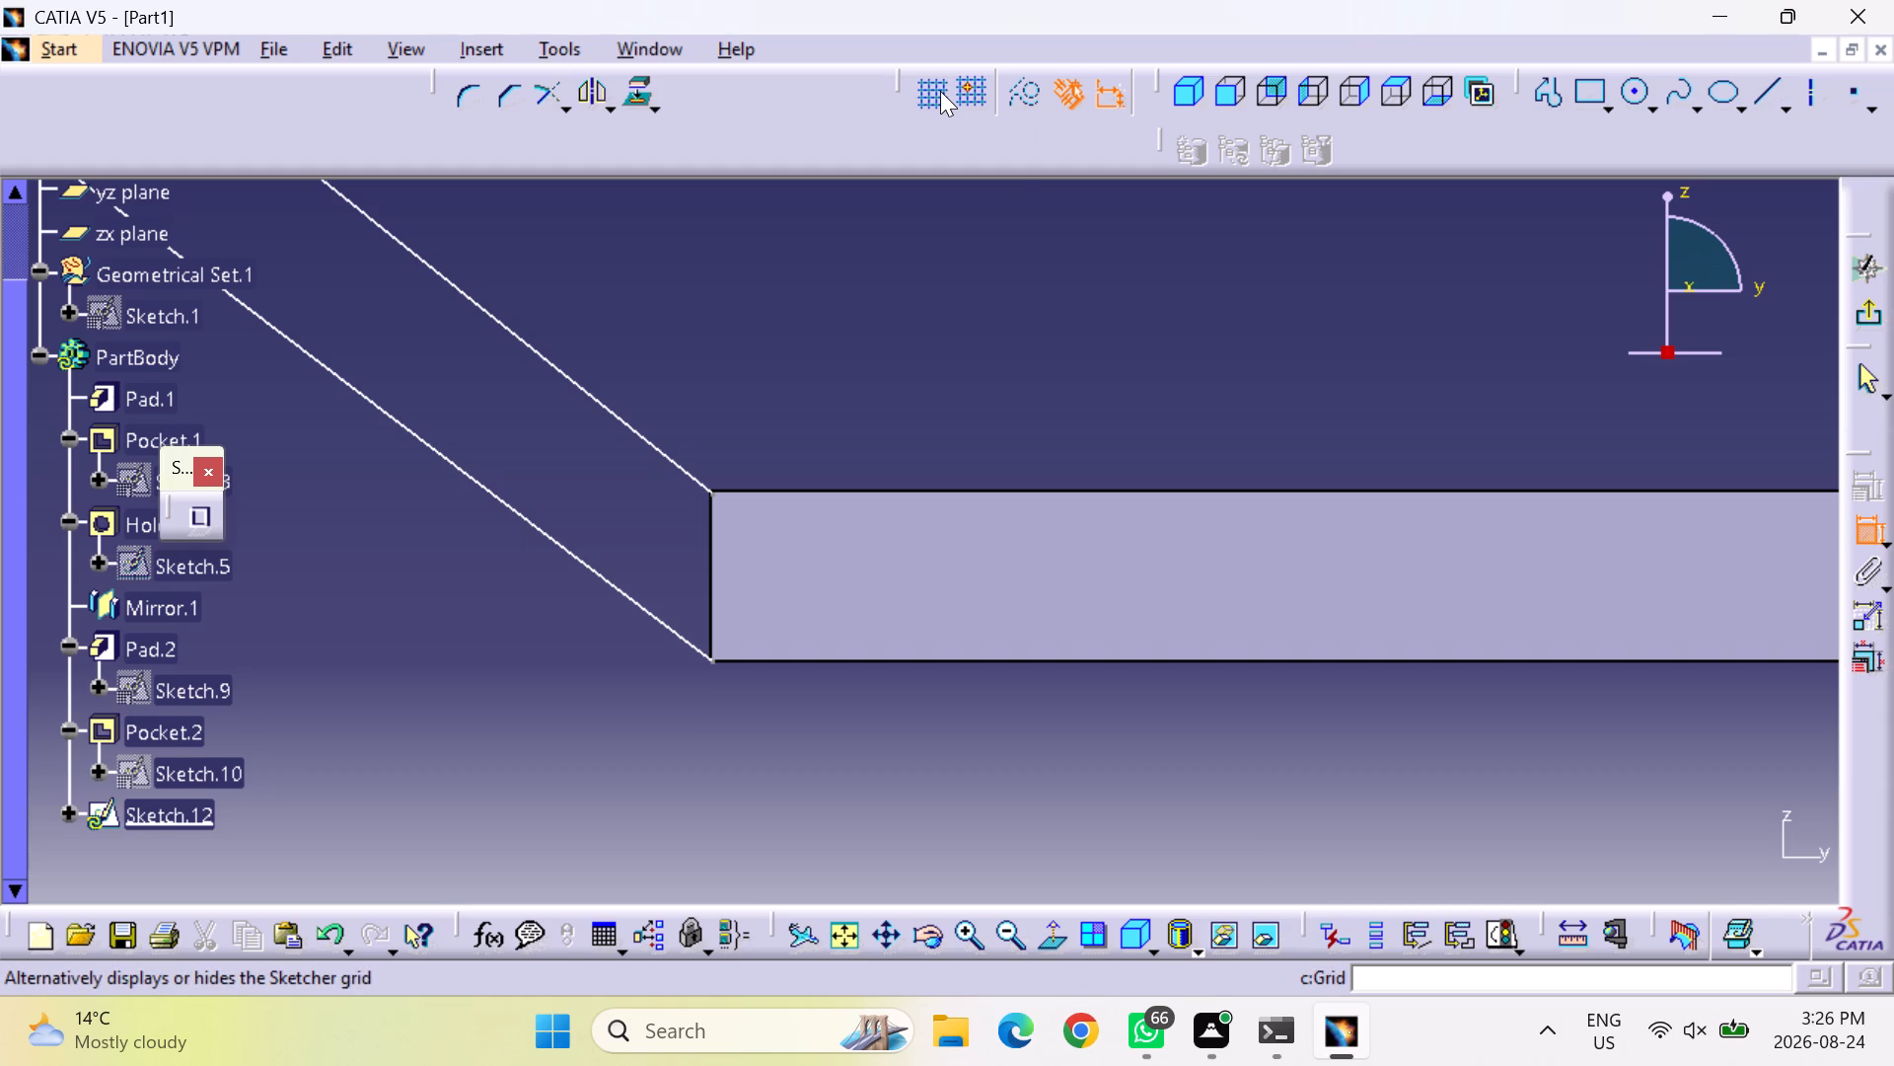
Project the plate's vertical end edge into the sketch at the open end of the slanted profile.
{"action": "left_click", "coordinate": [643, 97]}
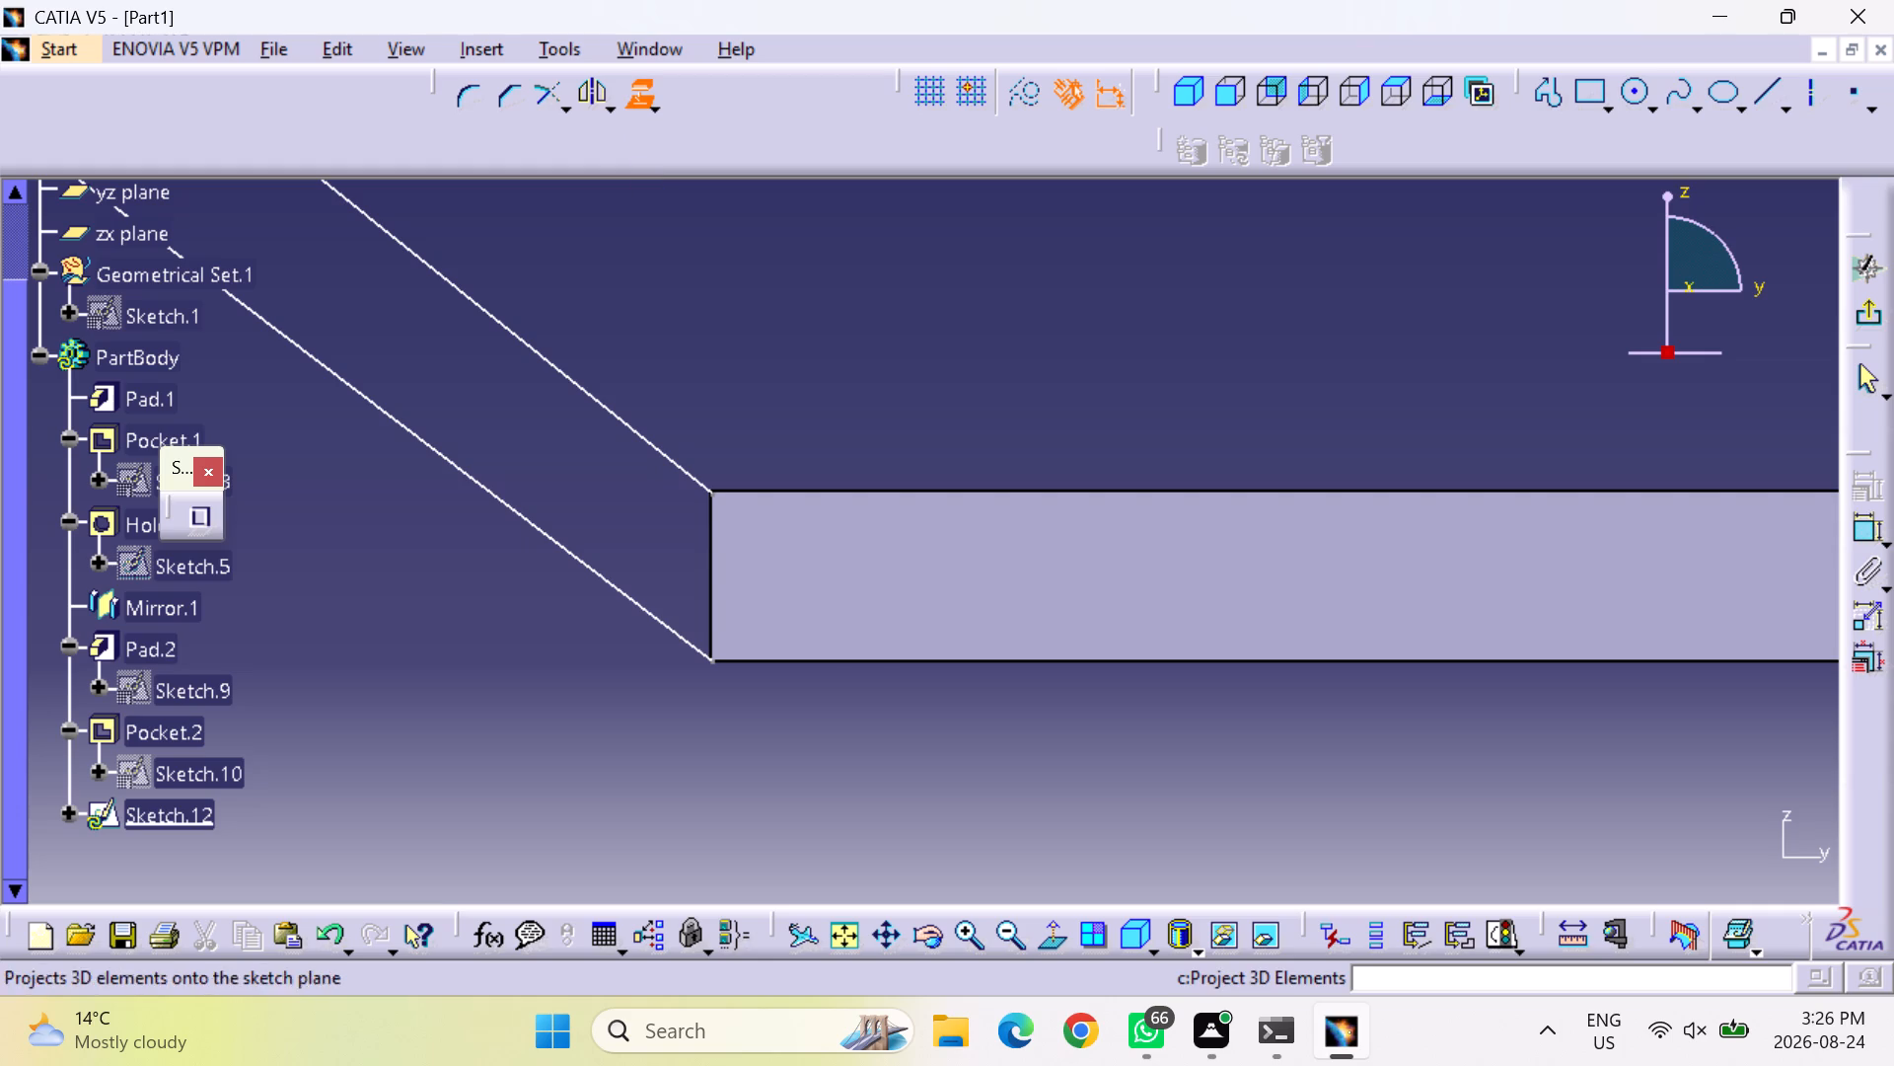
{"action": "left_click", "coordinate": [708, 554]}
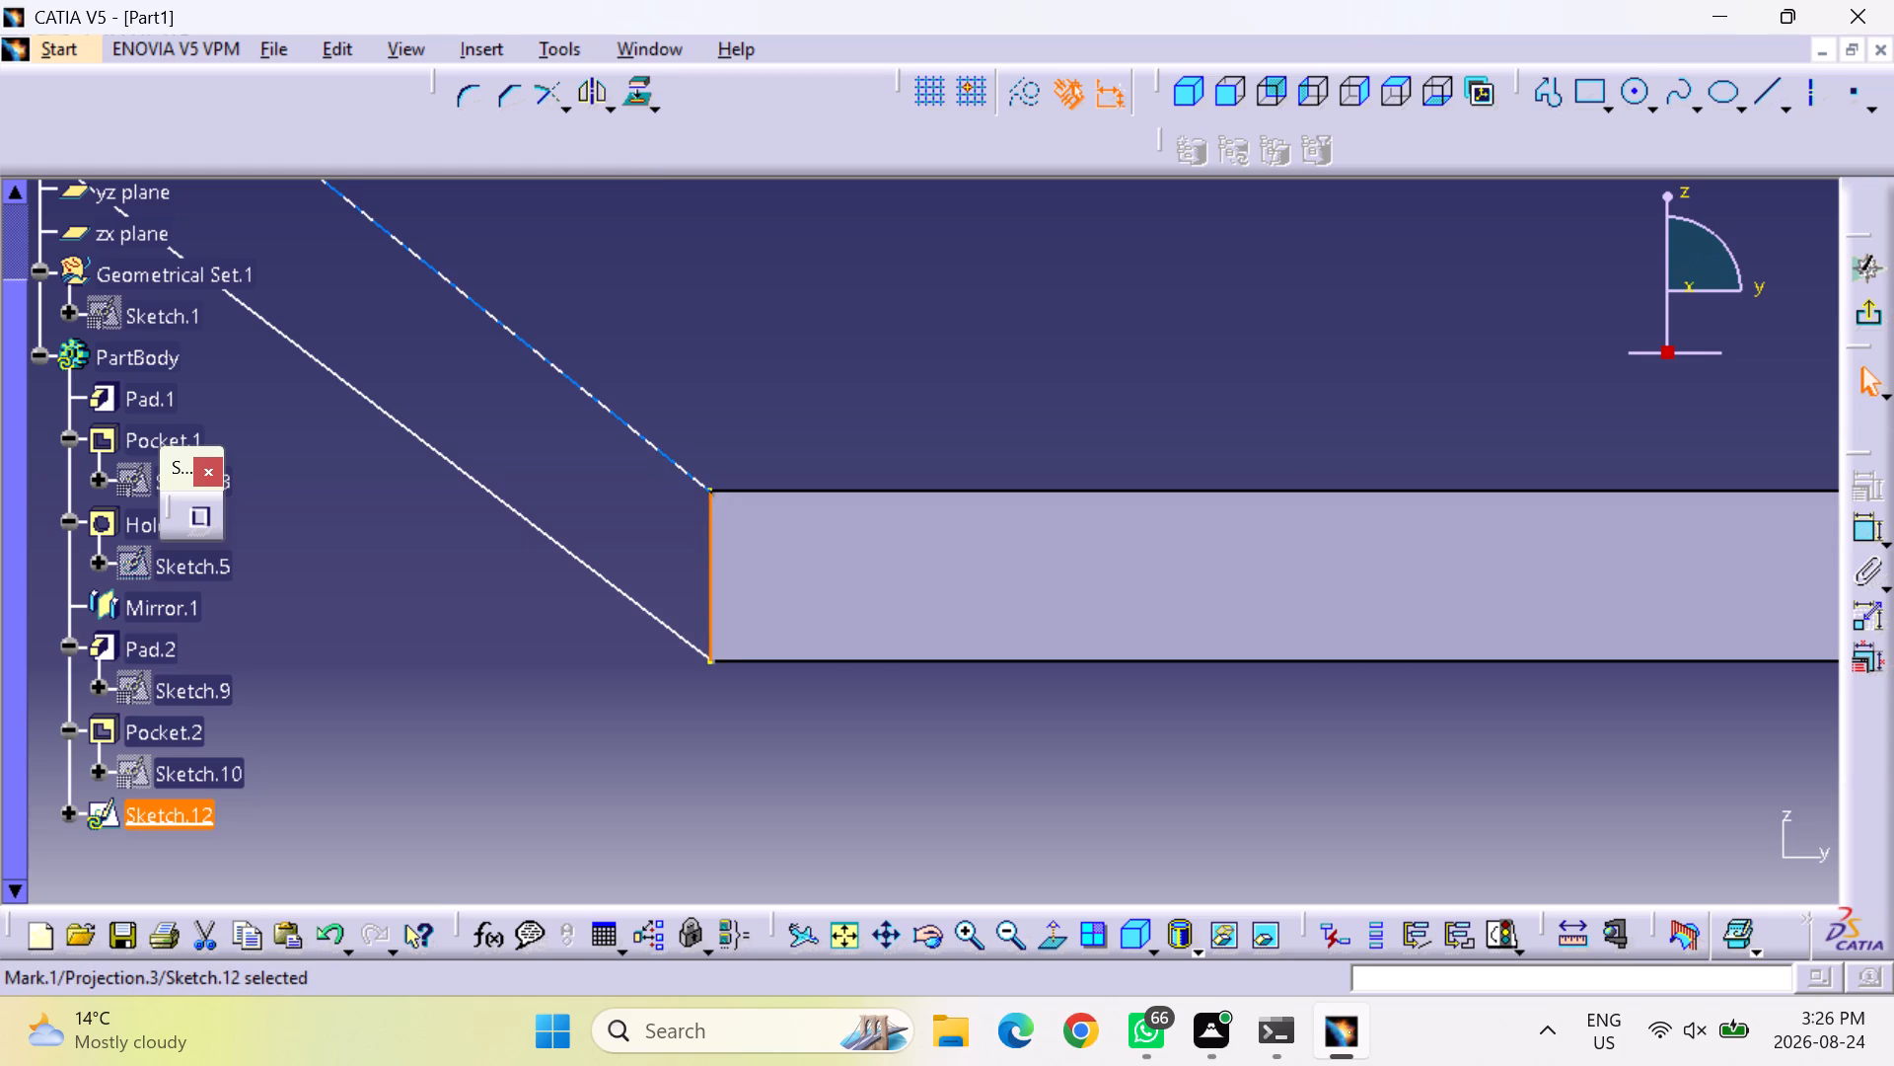
{"action": "left_click", "coordinate": [666, 456], "text": "ctrl"}
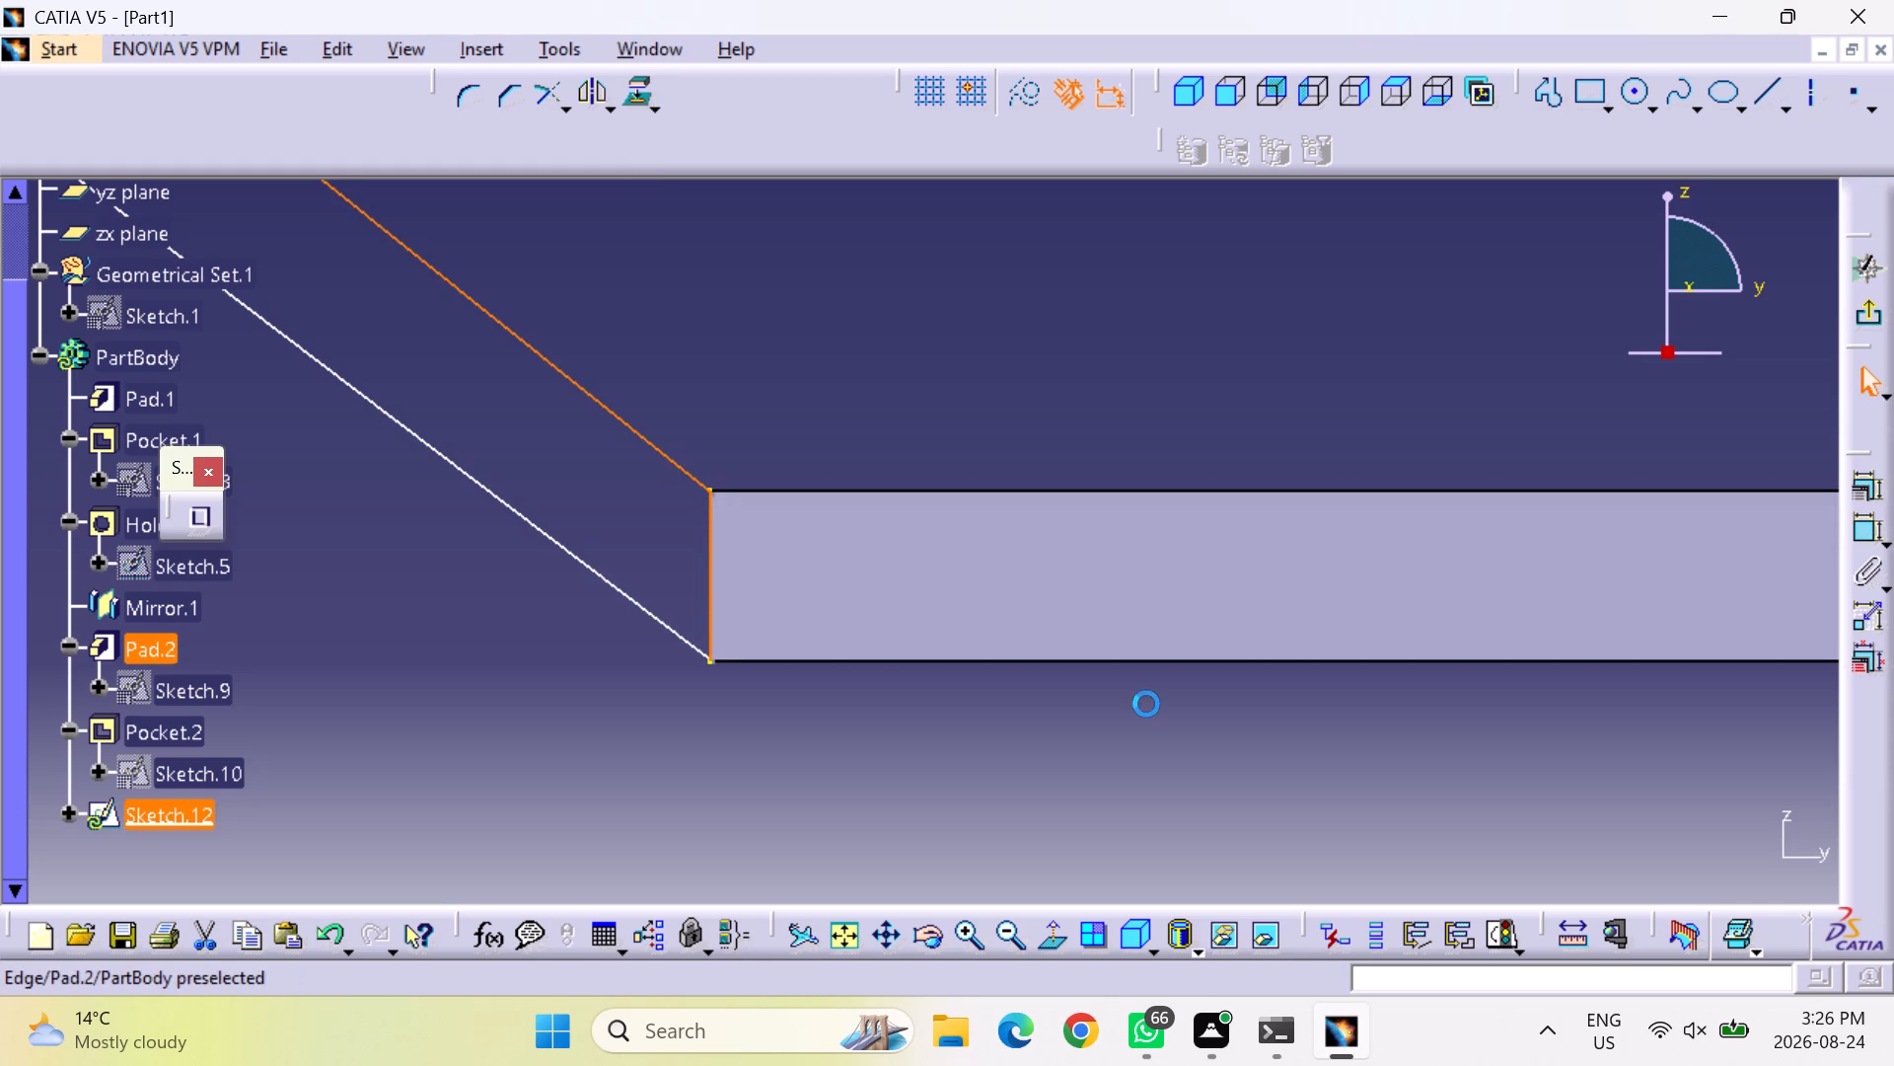
{"action": "key", "text": "Escape"}
{"action": "key", "text": "Escape"}
{"action": "key", "text": "Escape"}
{"action": "key", "text": "Escape"}
{"action": "key", "text": "Escape"}
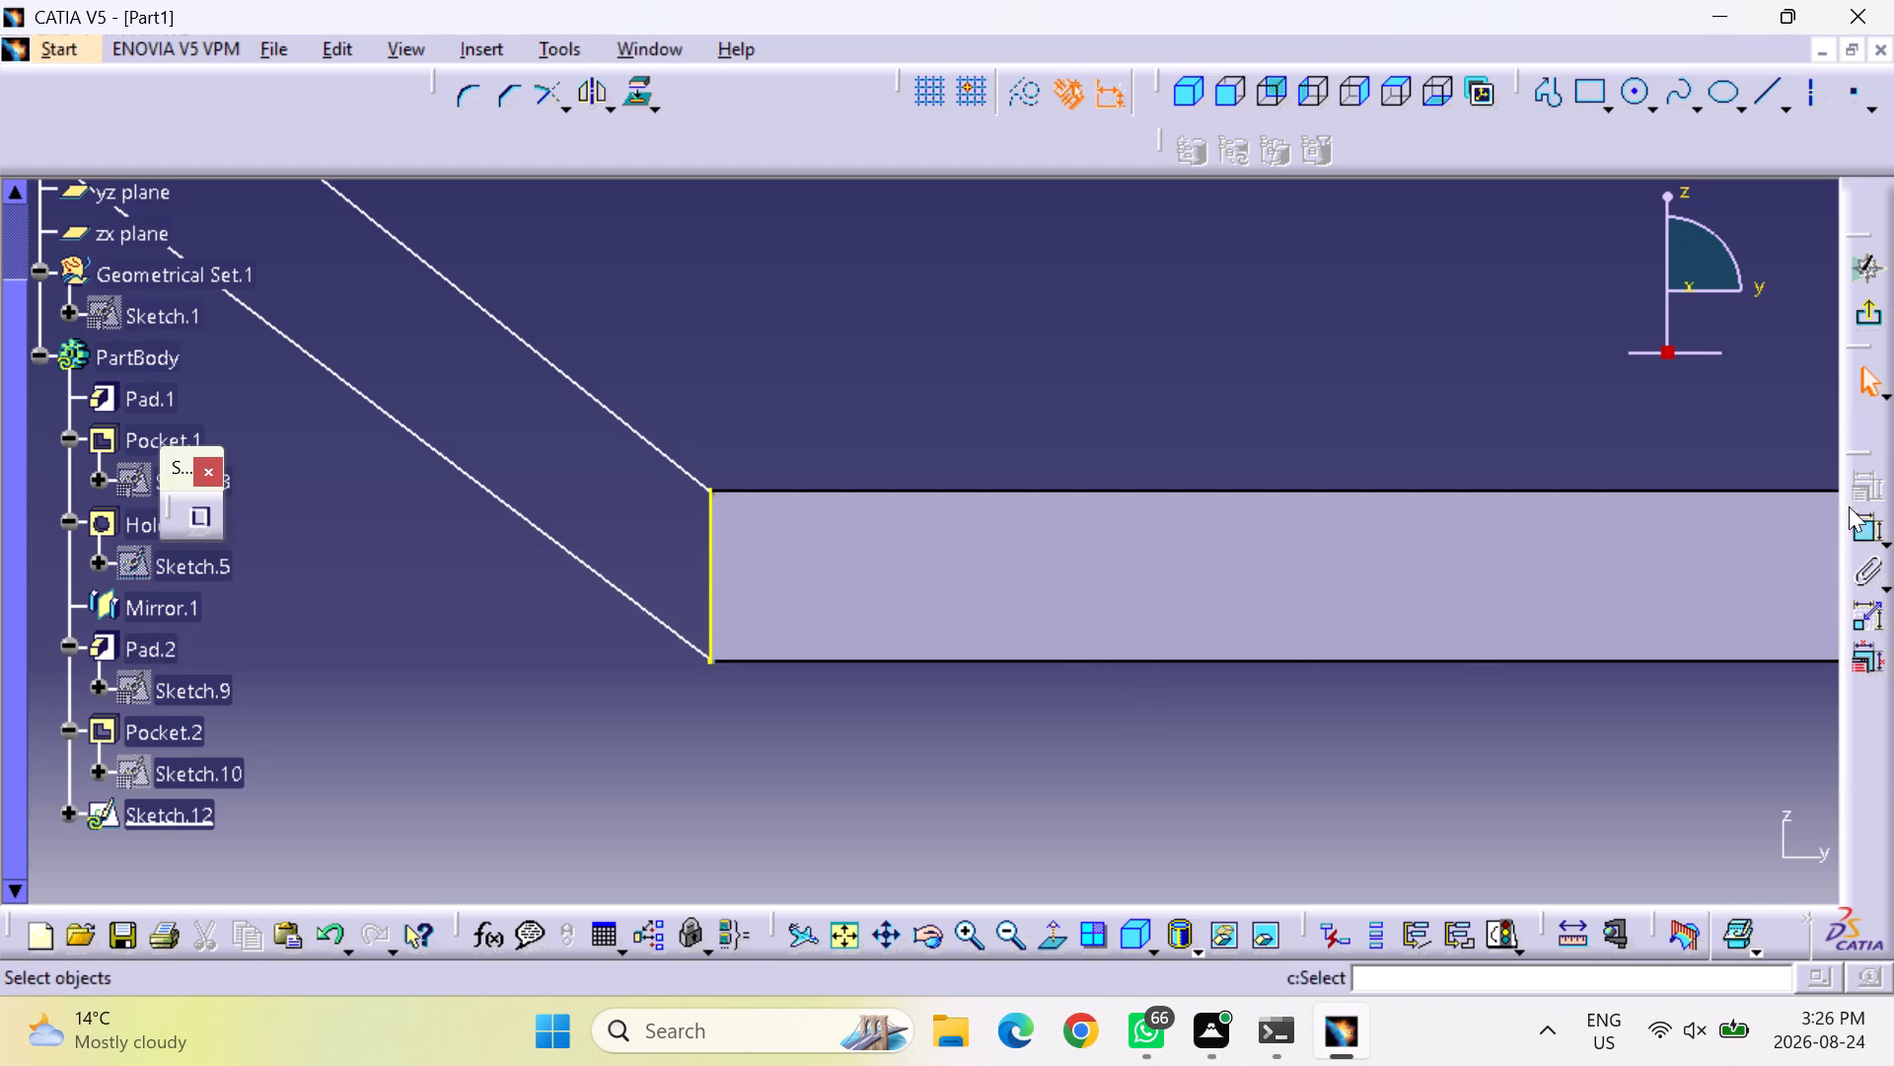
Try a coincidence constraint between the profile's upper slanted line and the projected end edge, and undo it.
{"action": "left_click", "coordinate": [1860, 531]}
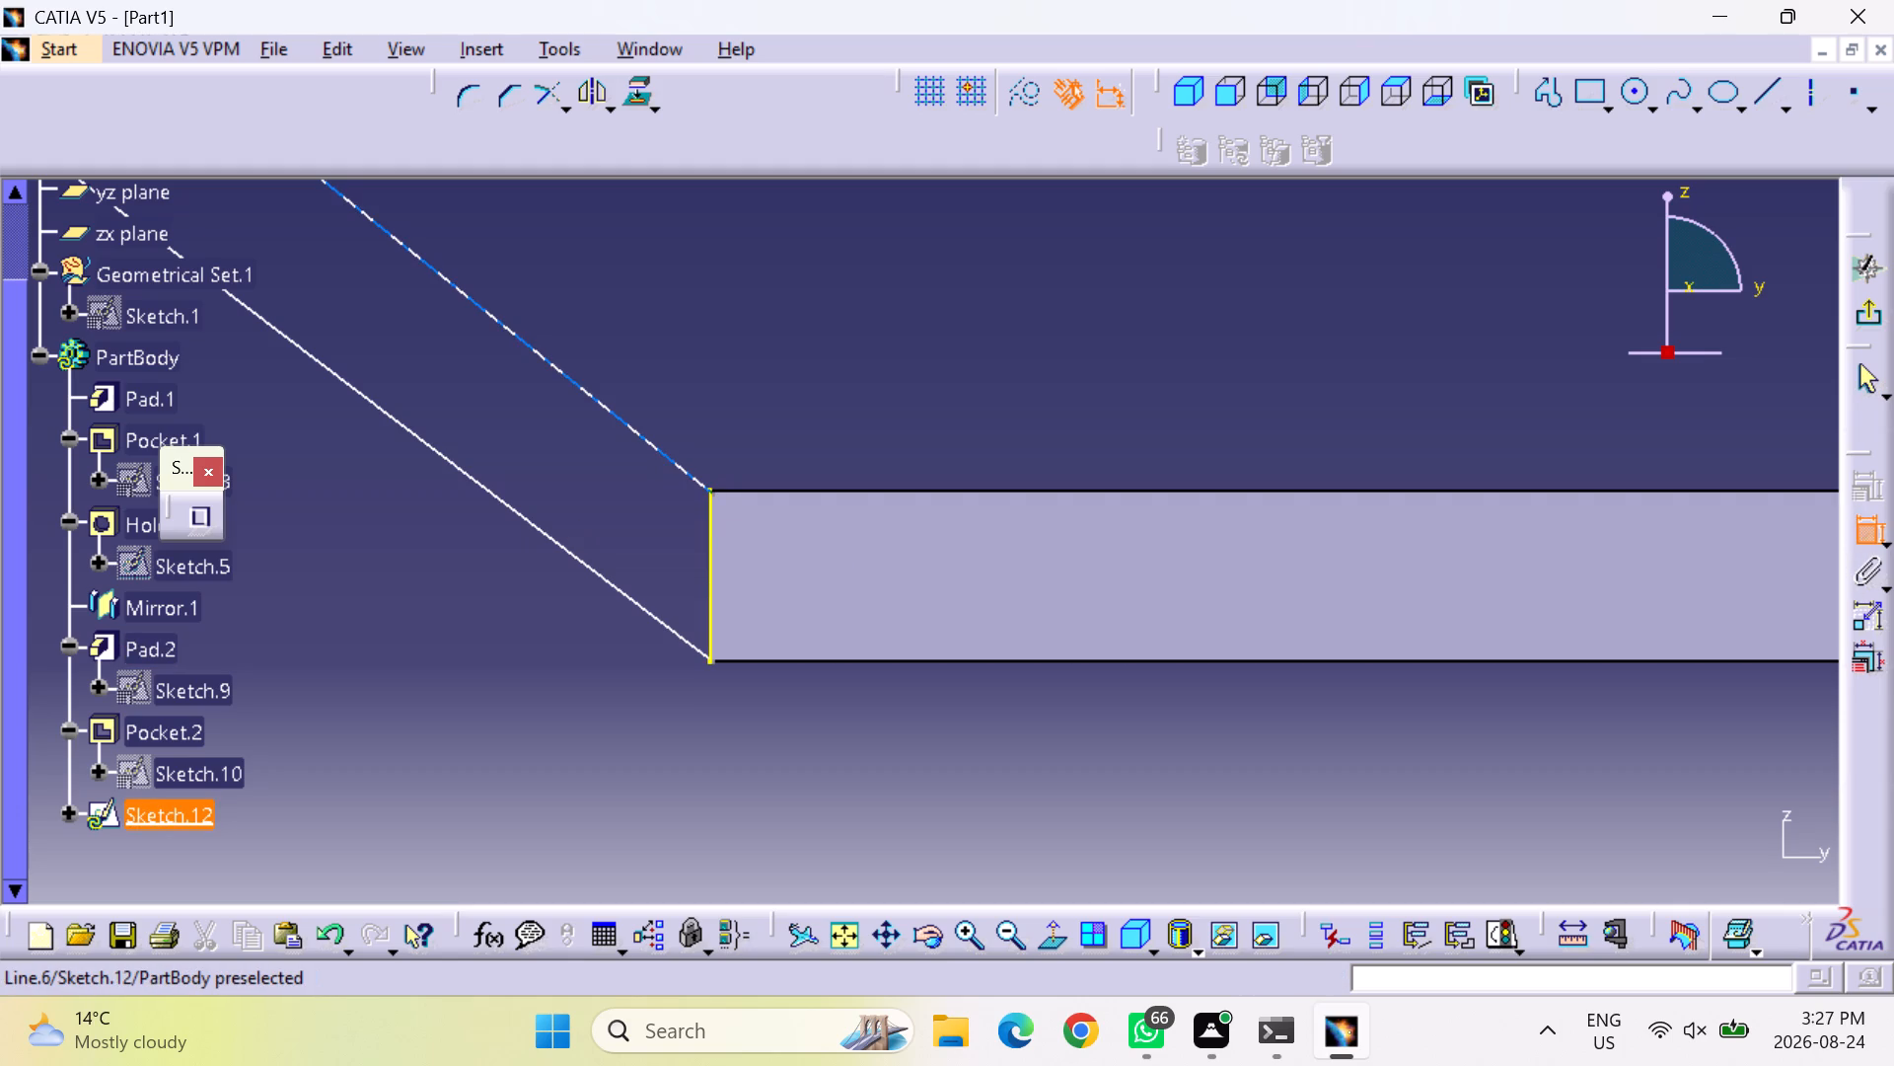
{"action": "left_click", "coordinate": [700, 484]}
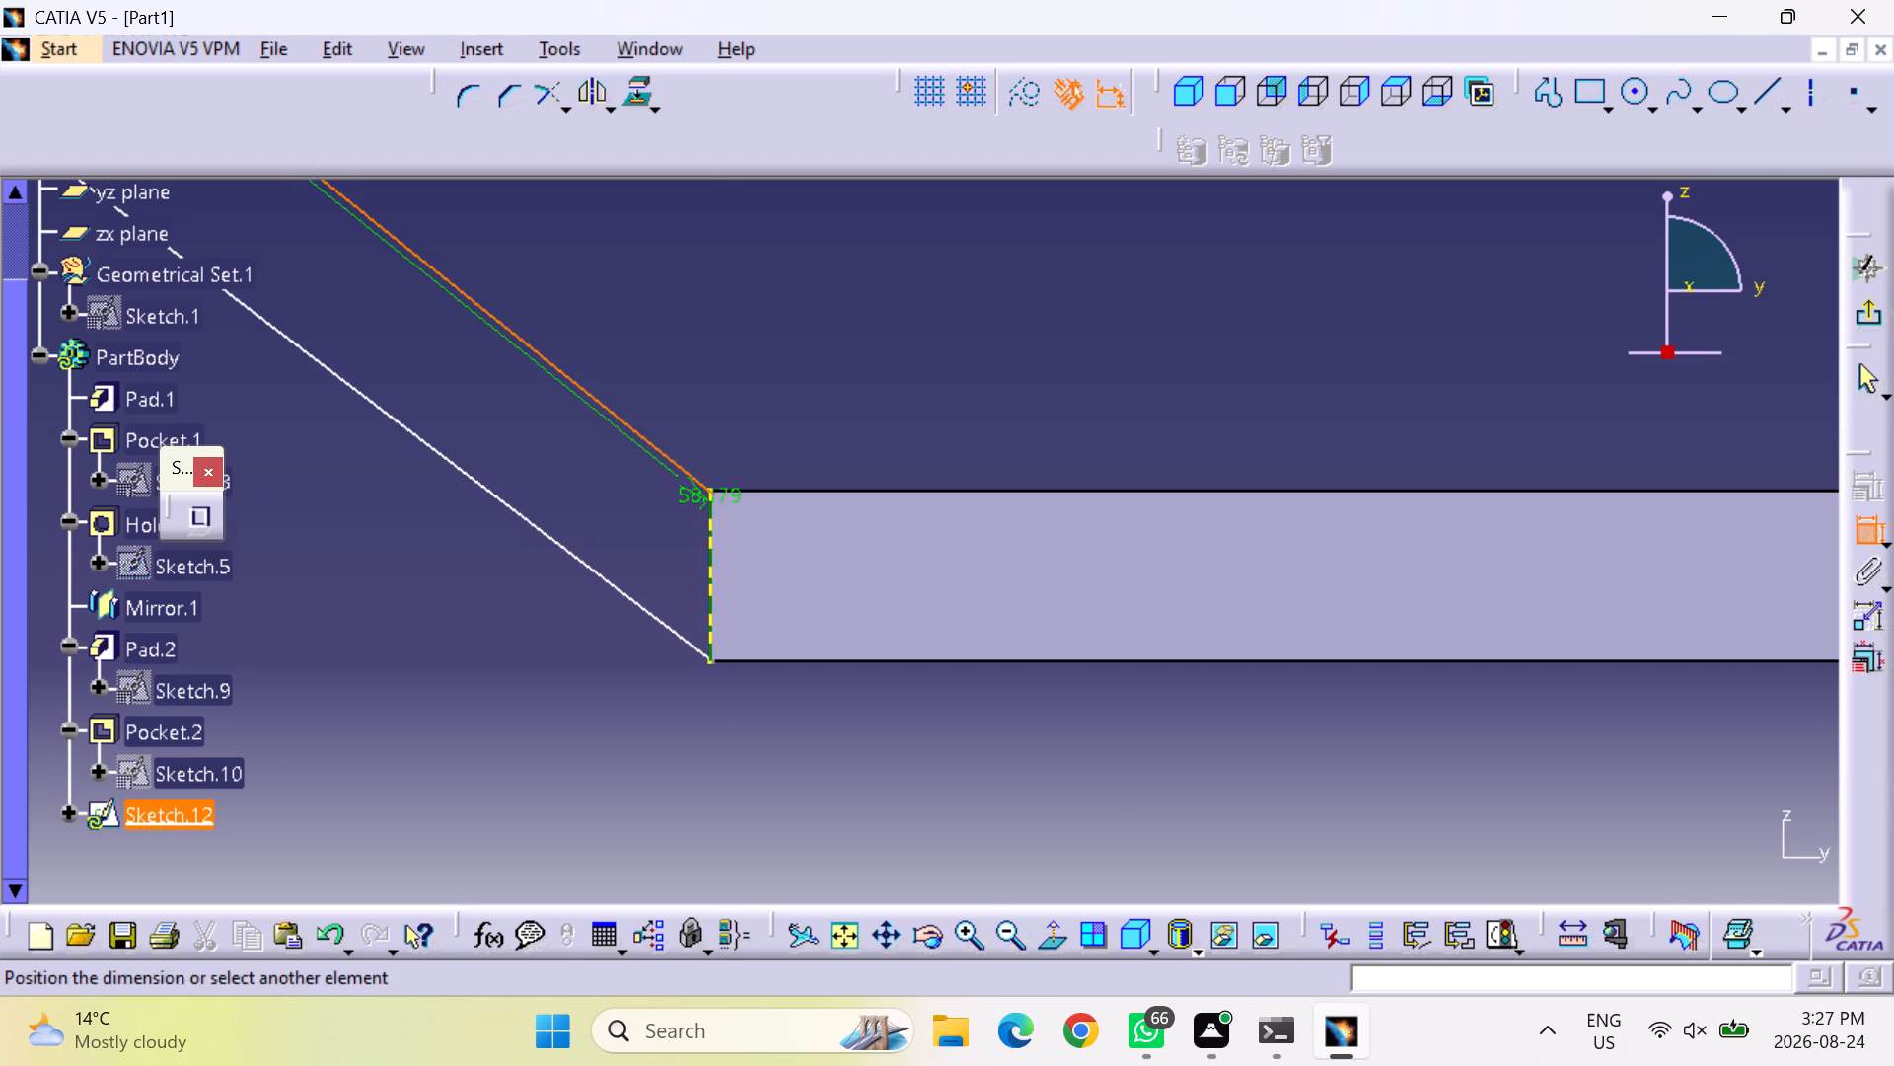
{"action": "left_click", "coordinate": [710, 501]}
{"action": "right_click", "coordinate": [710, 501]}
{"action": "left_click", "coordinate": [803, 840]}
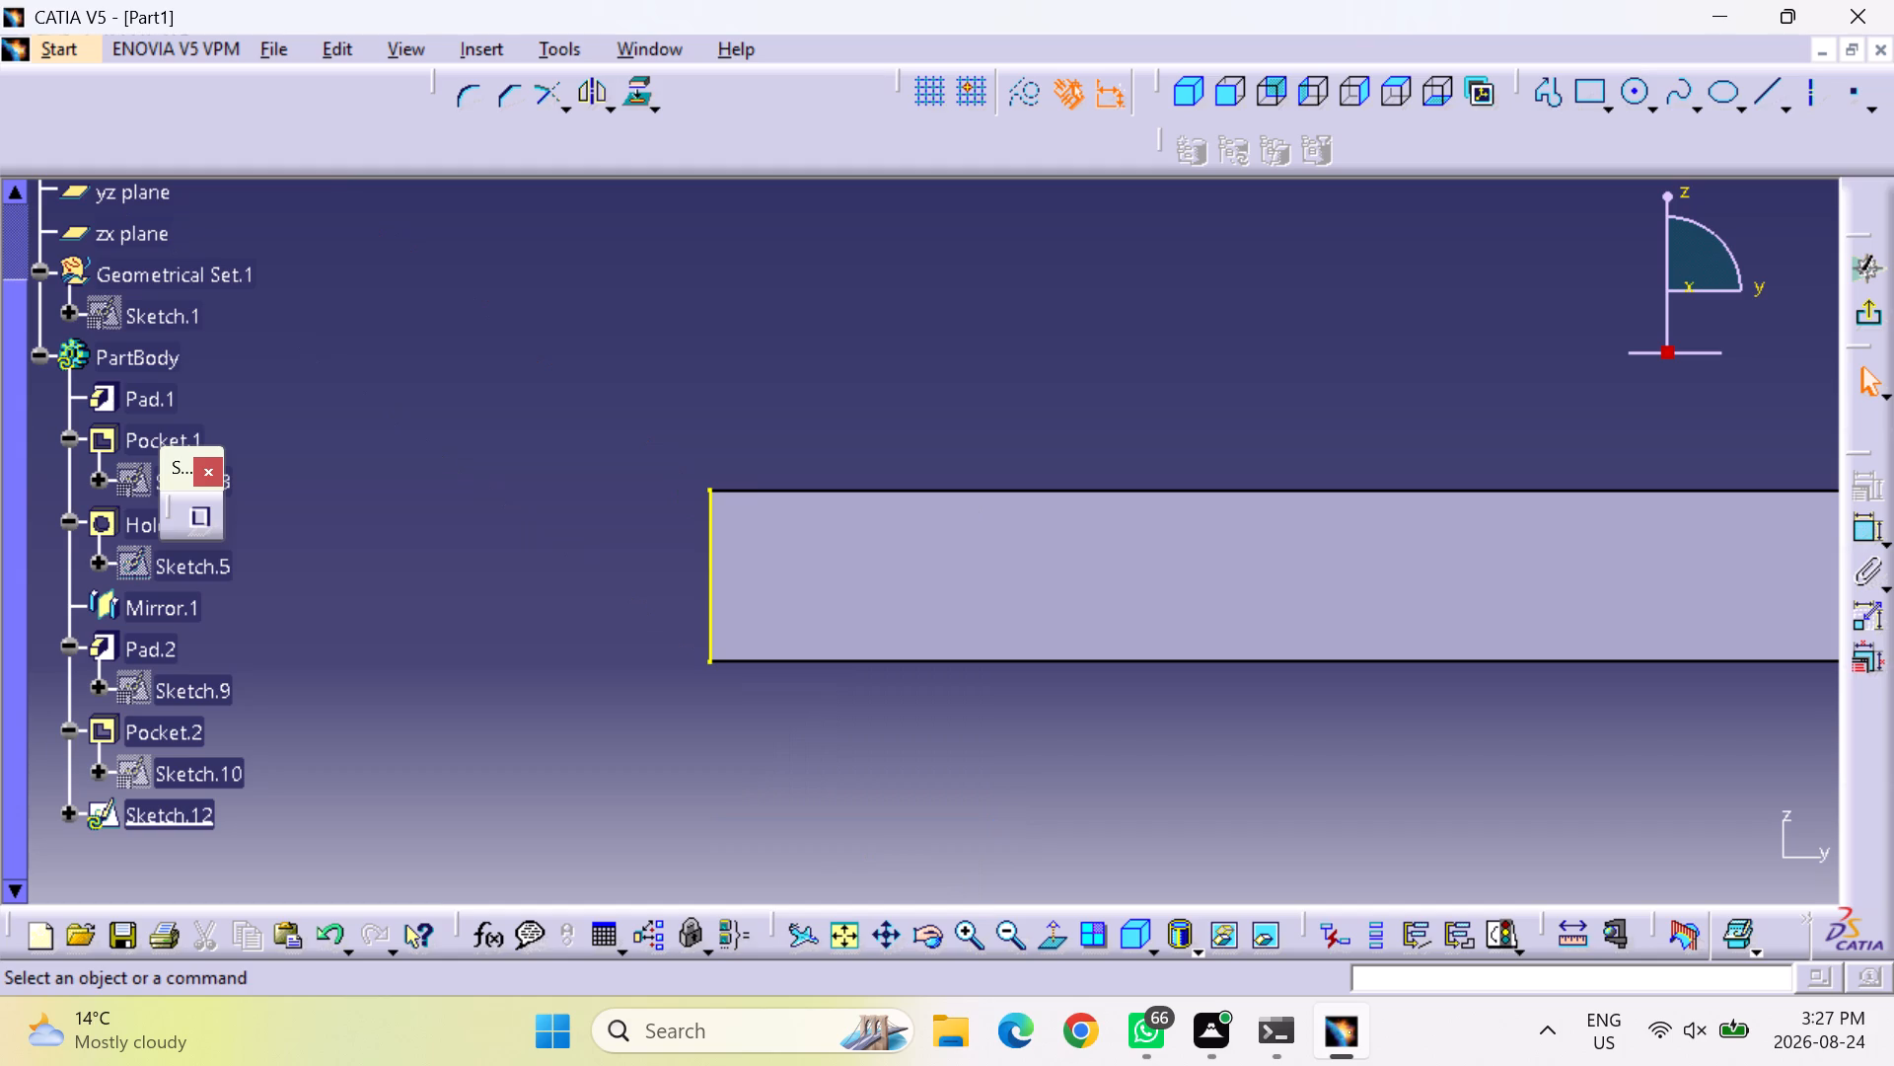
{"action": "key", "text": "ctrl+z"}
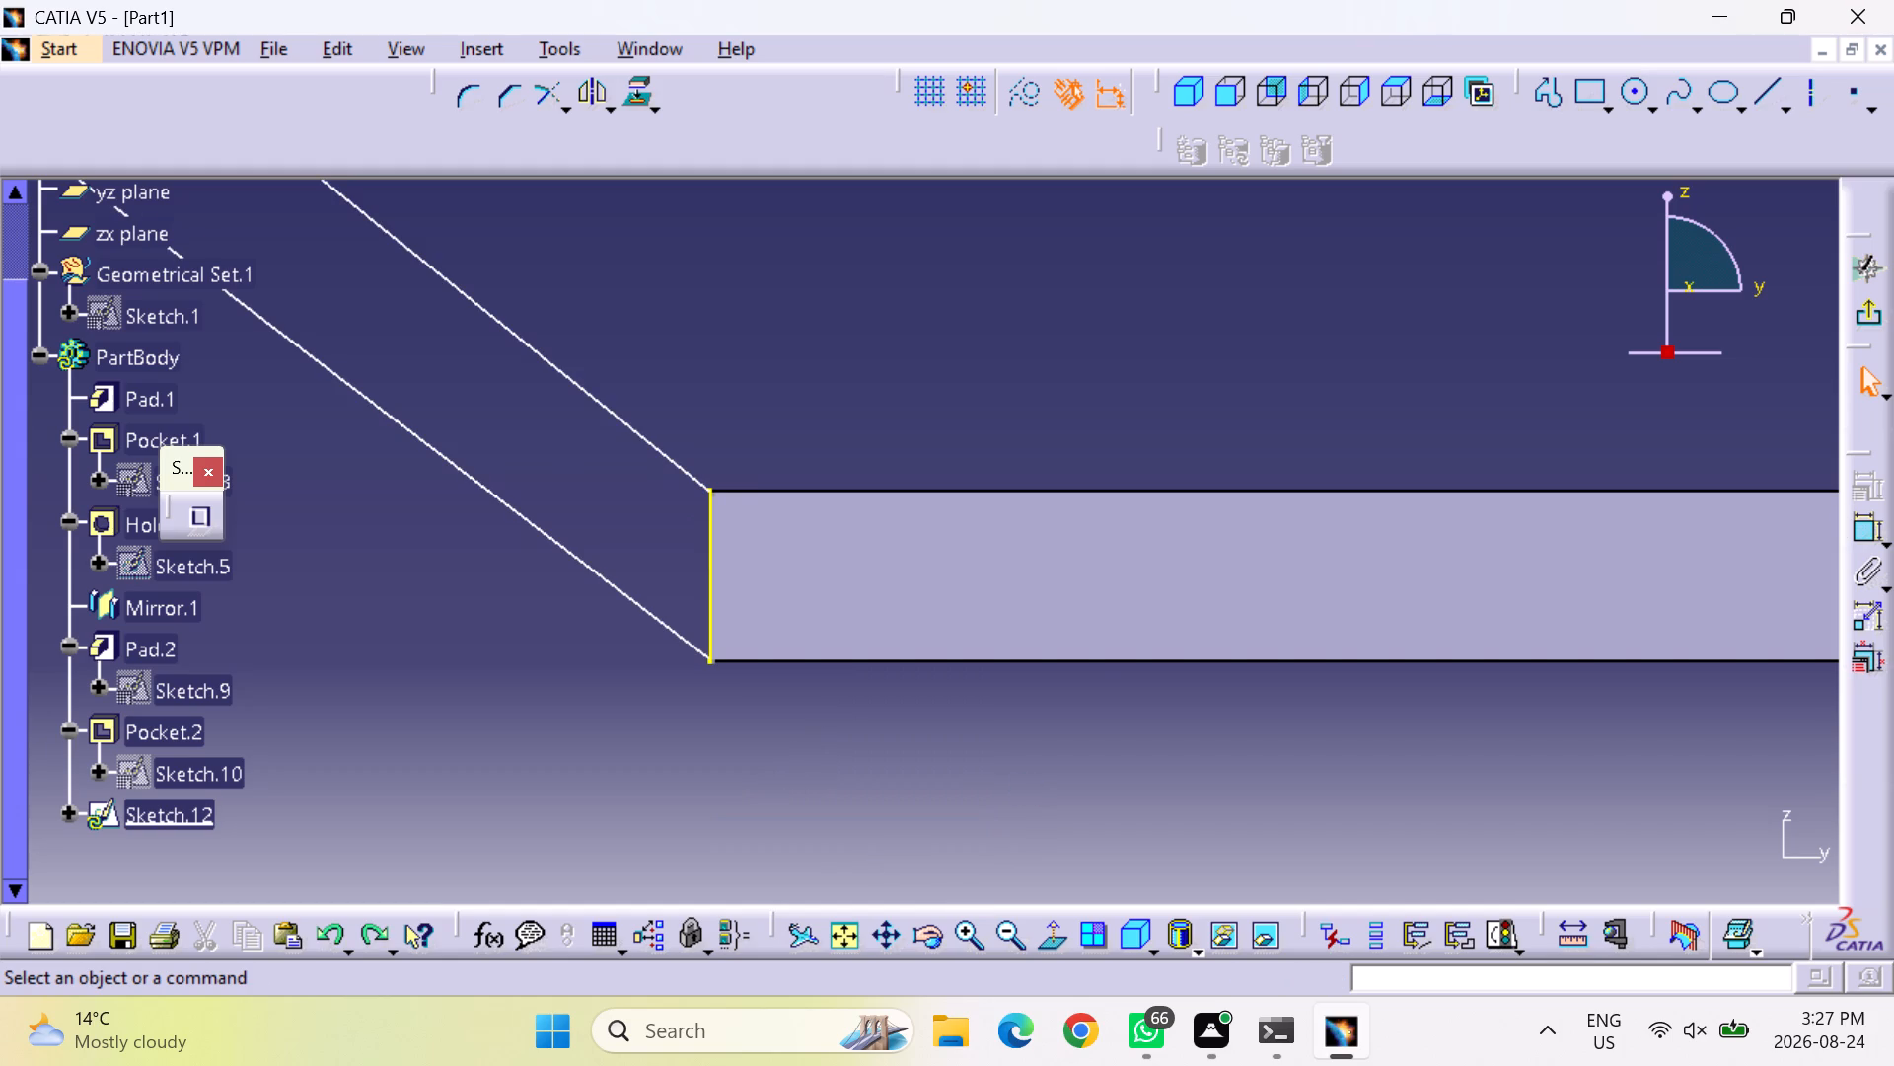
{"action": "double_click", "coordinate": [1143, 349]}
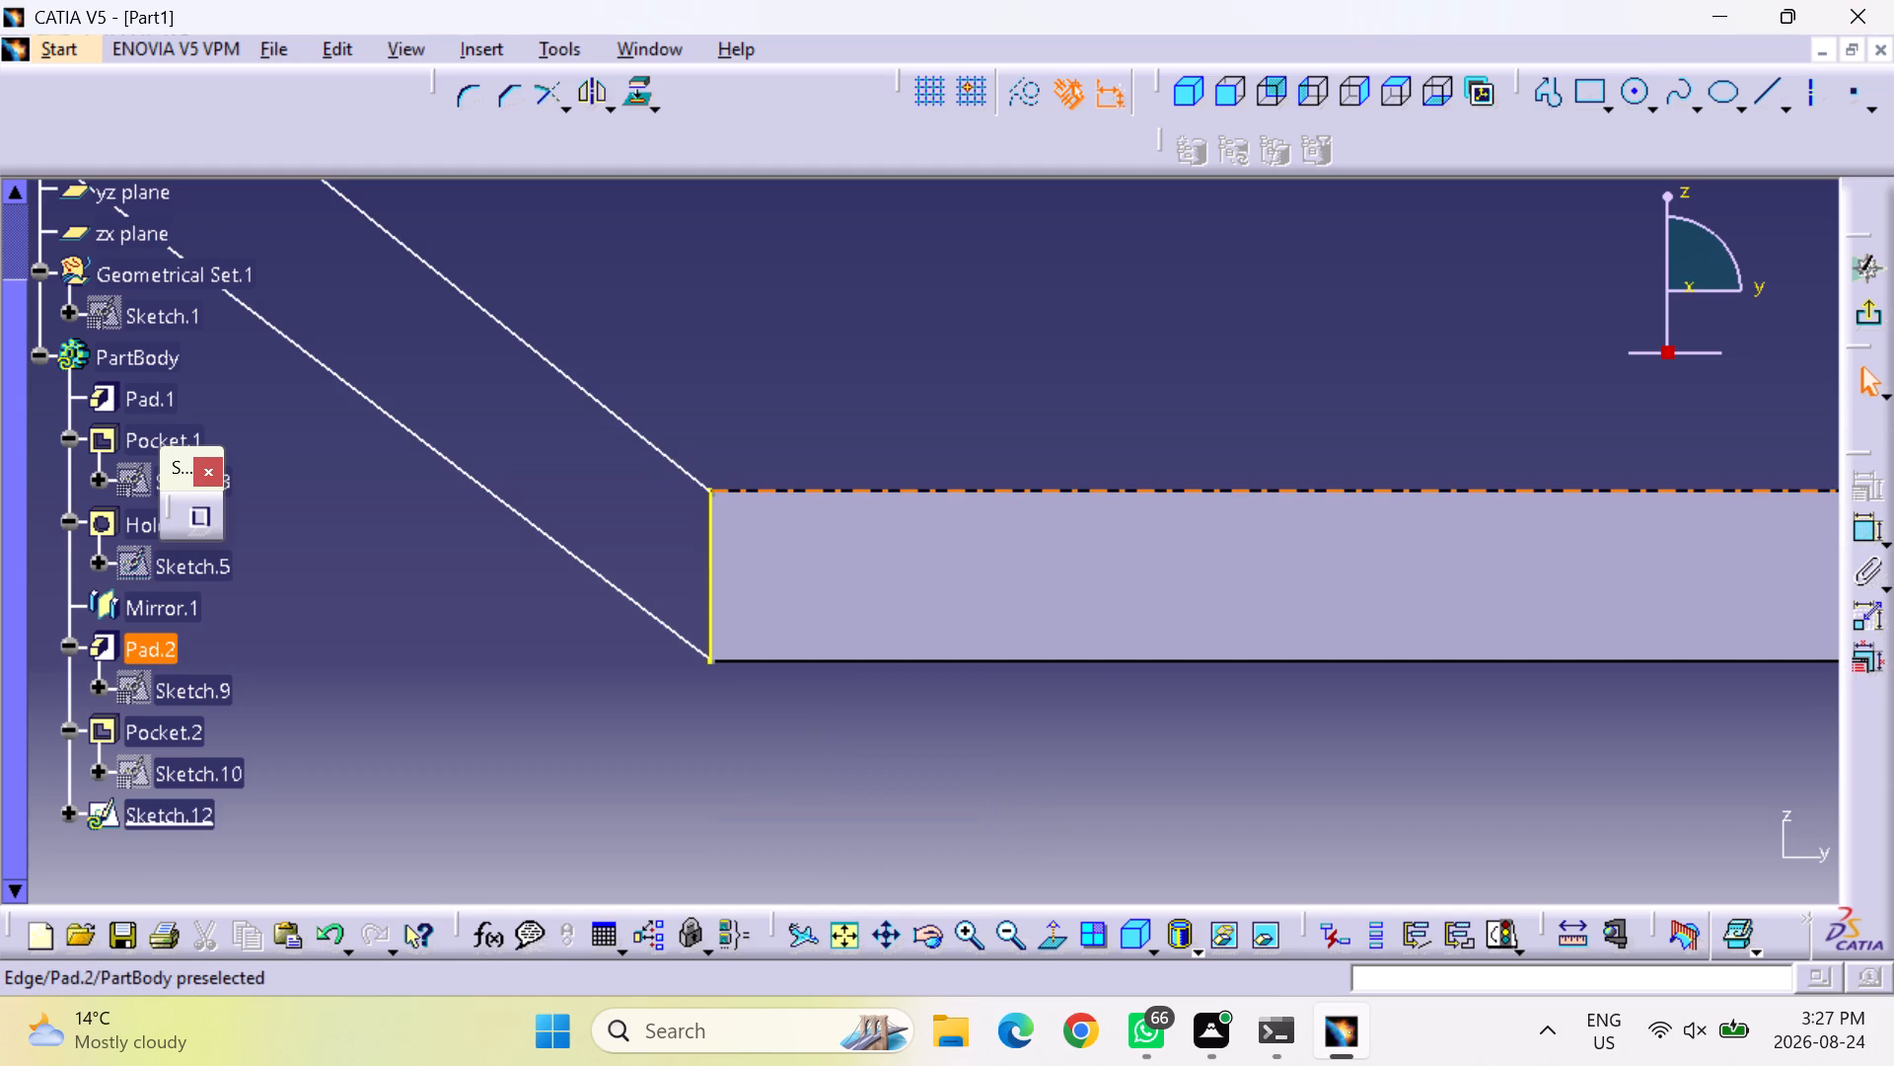
Pull the profile's upper end point about 3 mm above the plate's corner and its lower end point away below the plate.
{"action": "left_click_drag", "start_coordinate": [707, 486], "coordinate": [739, 510]}
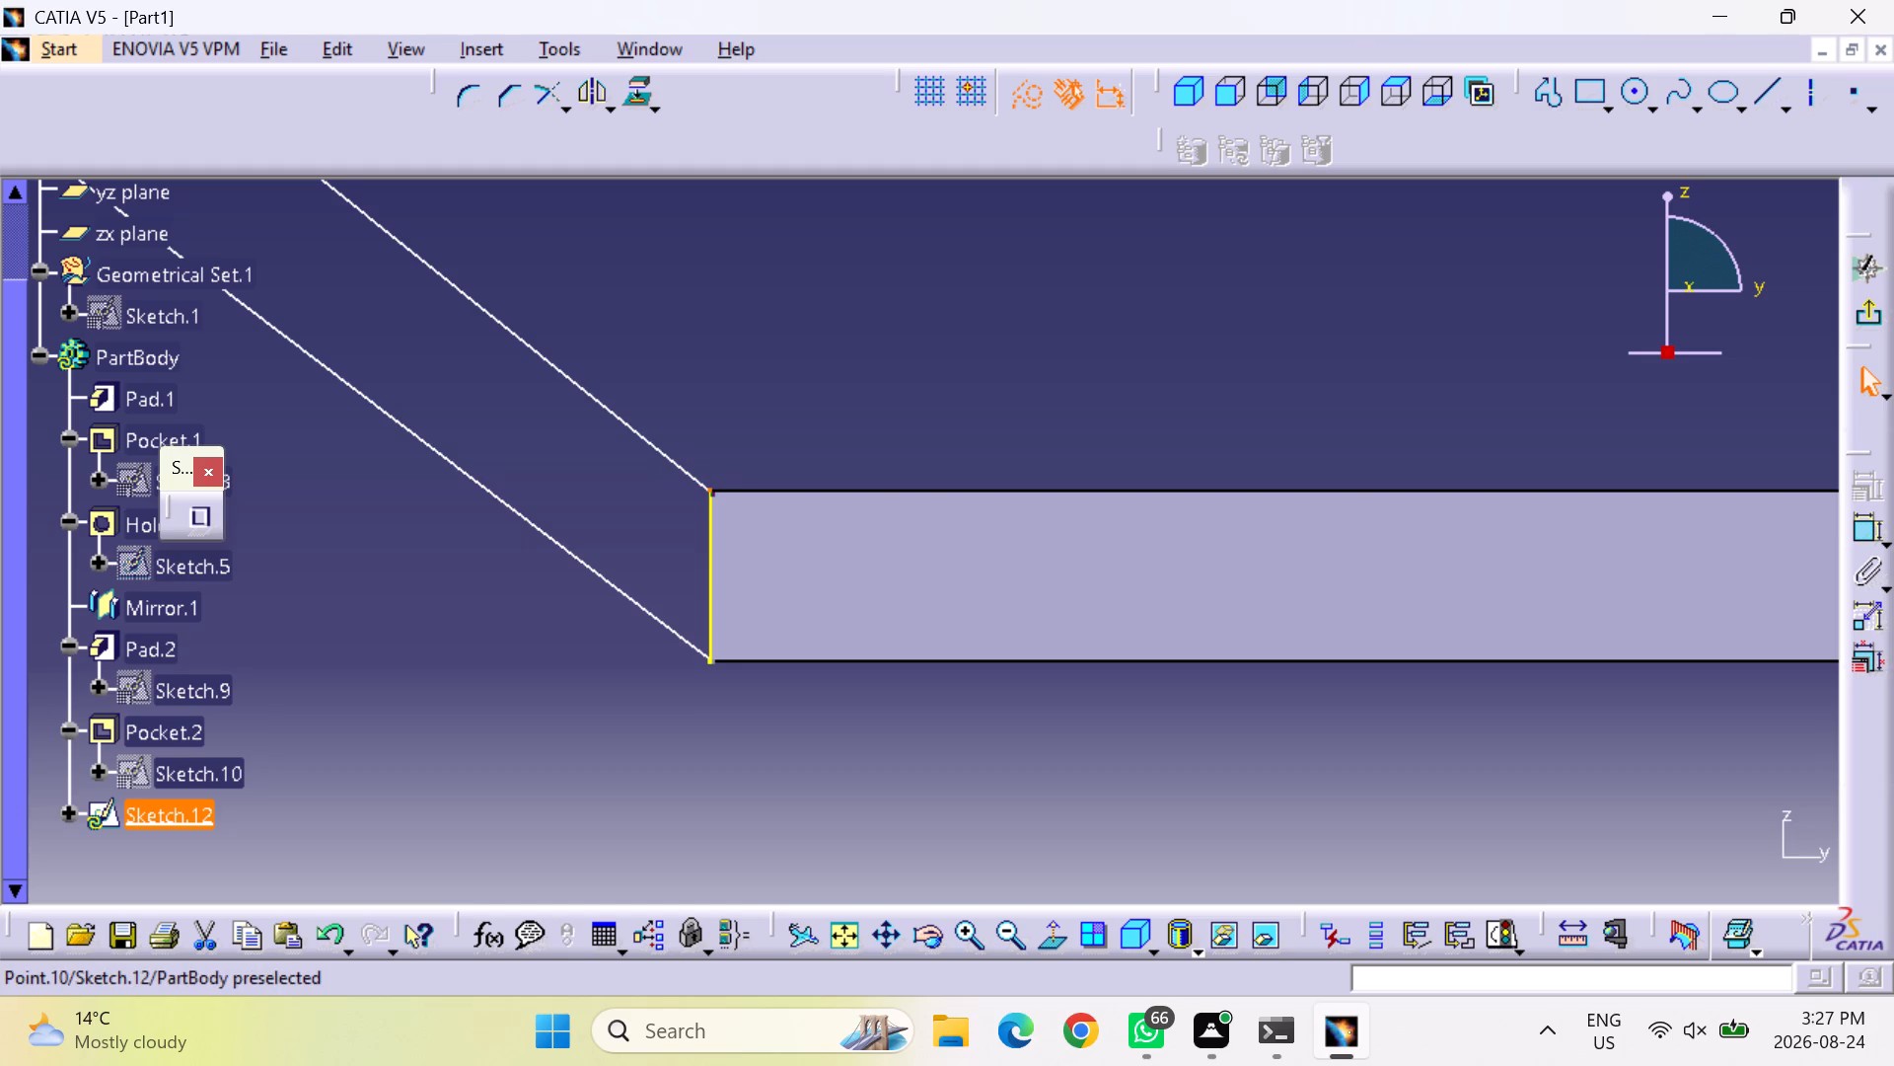
{"action": "left_click_drag", "start_coordinate": [712, 489], "coordinate": [711, 430]}
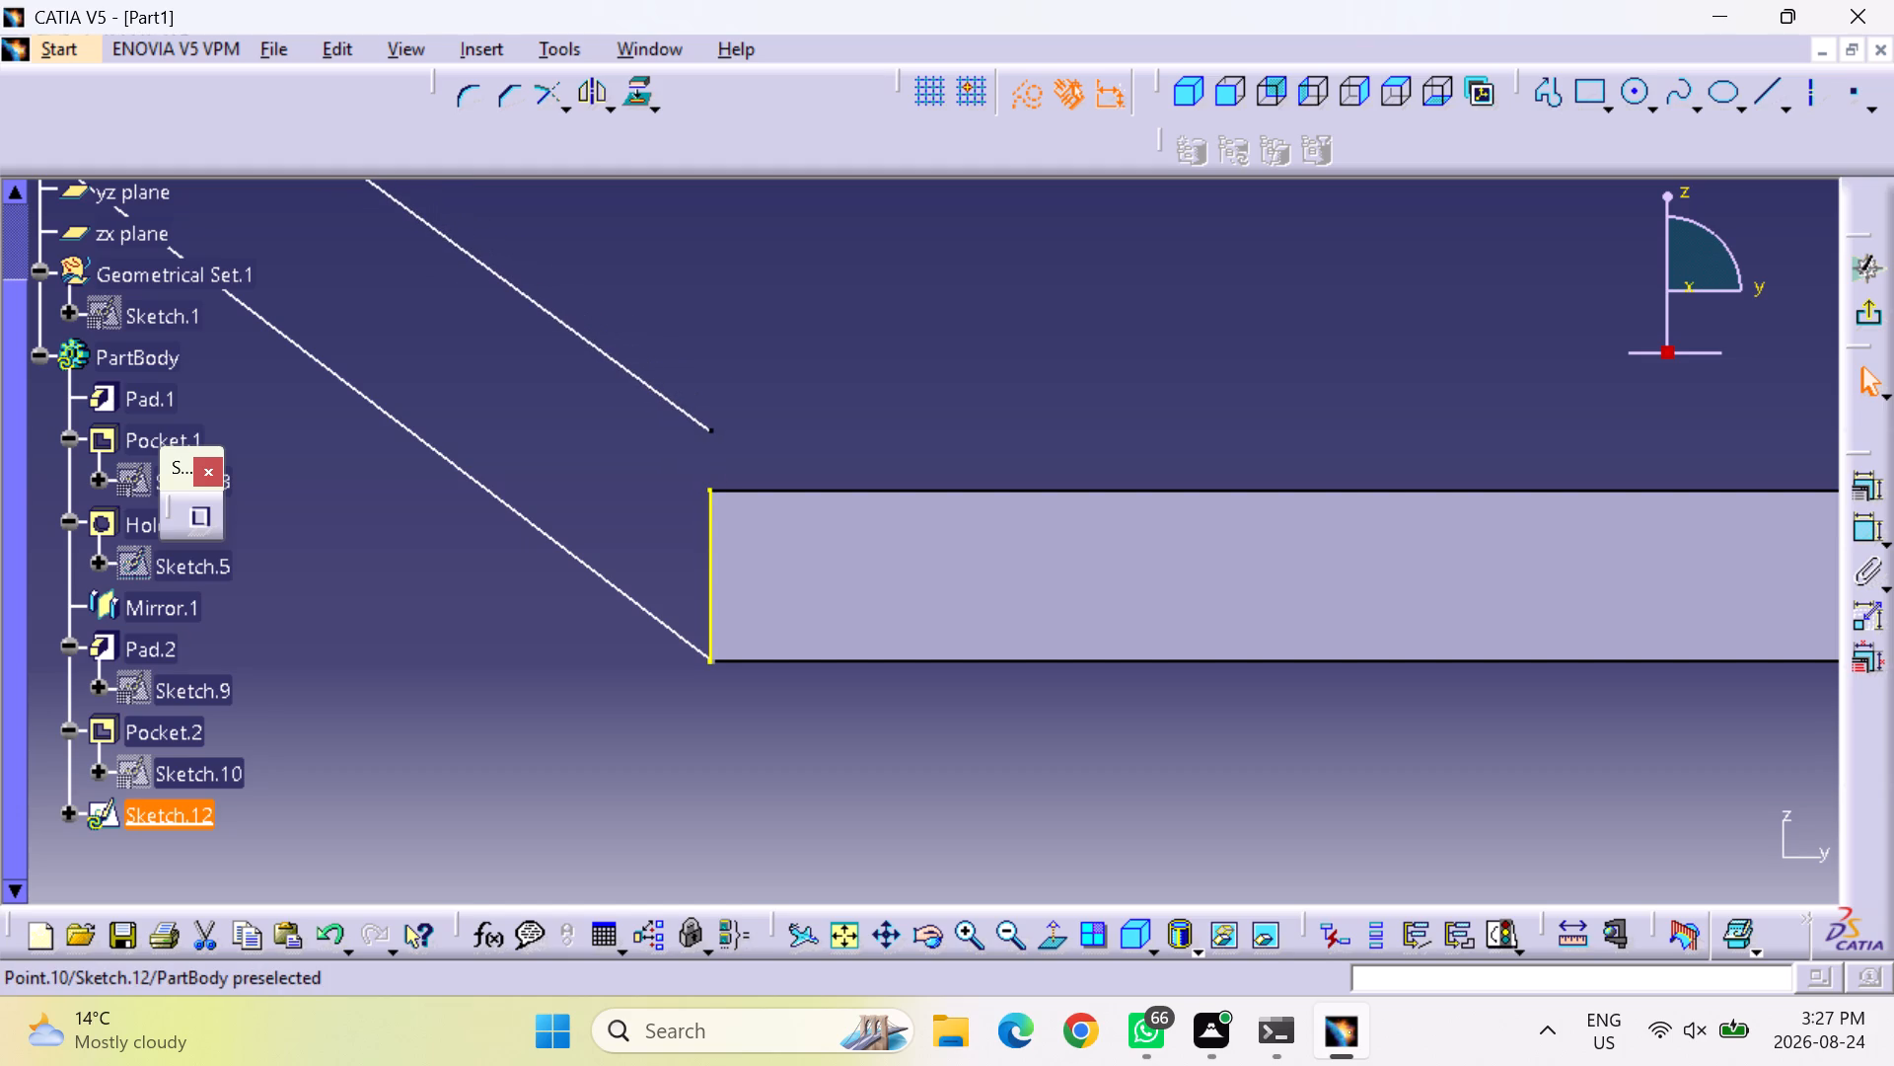
{"action": "left_click_drag", "start_coordinate": [707, 656], "coordinate": [655, 750]}
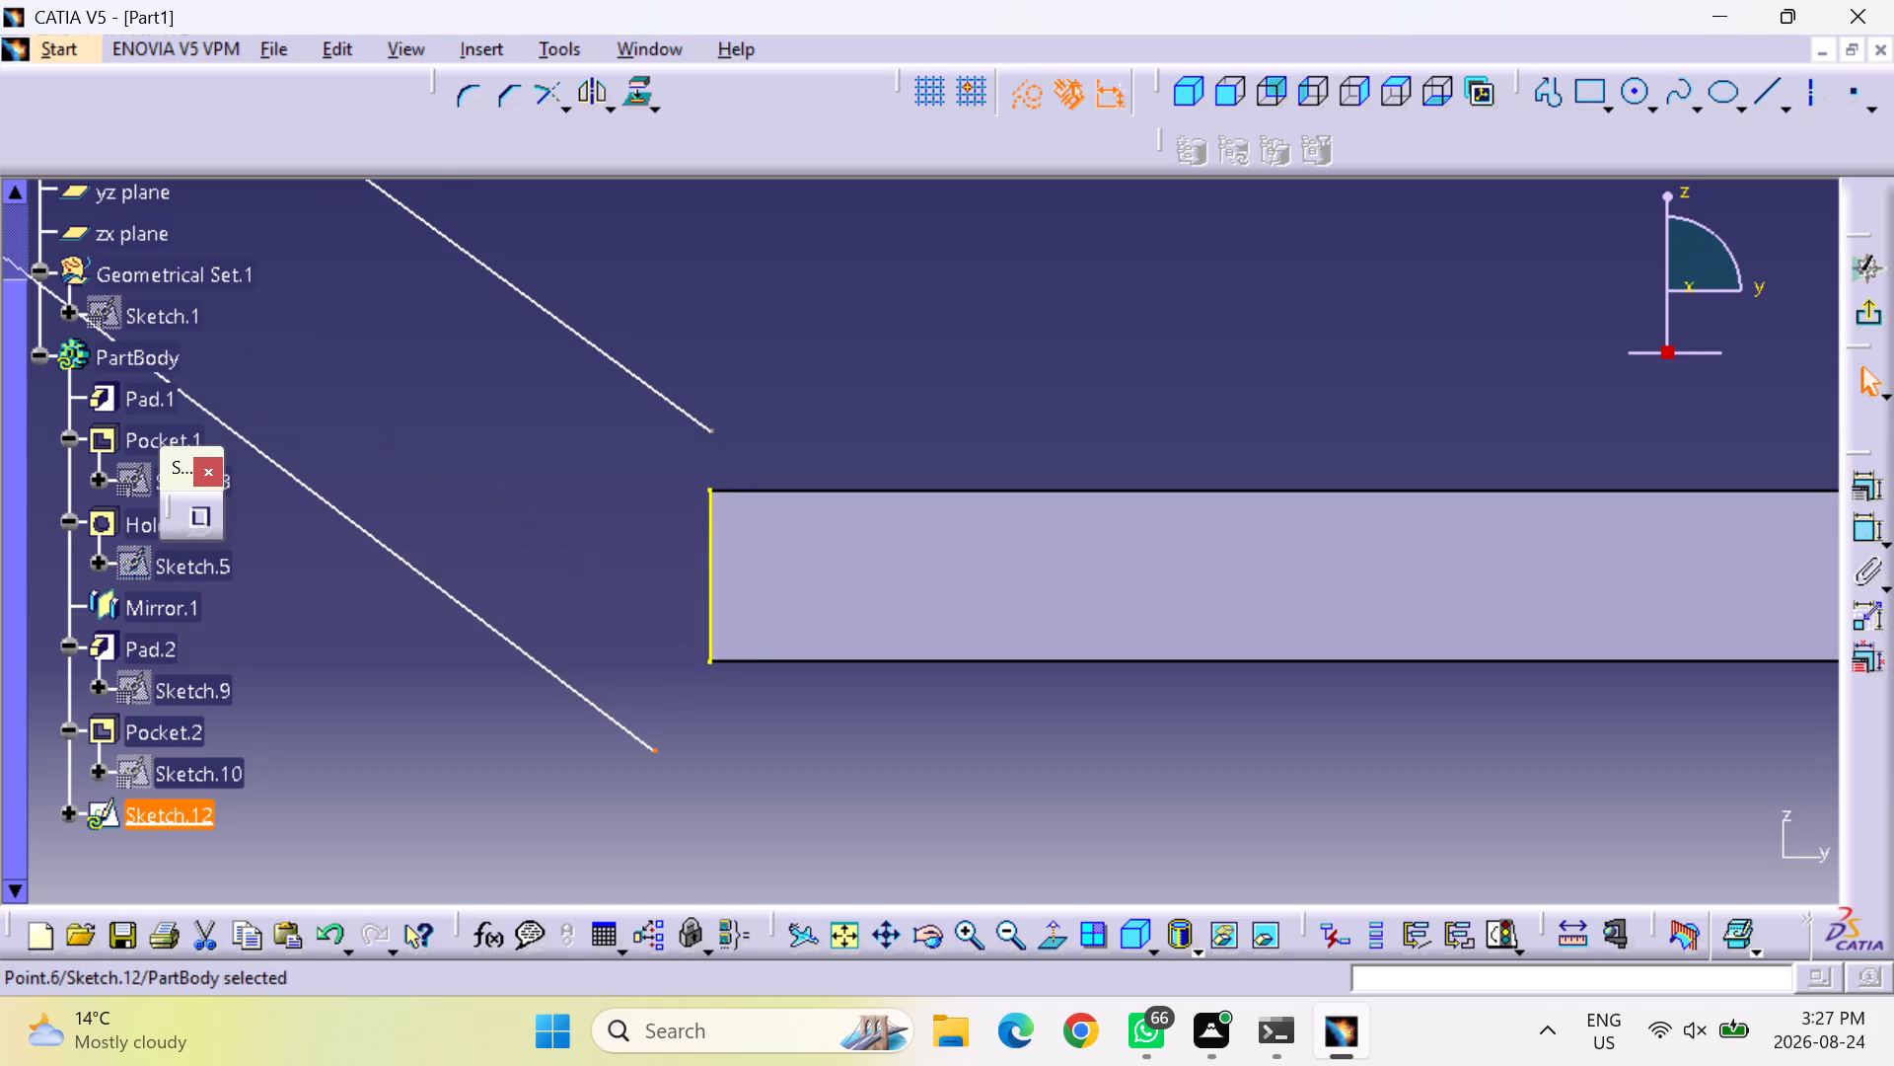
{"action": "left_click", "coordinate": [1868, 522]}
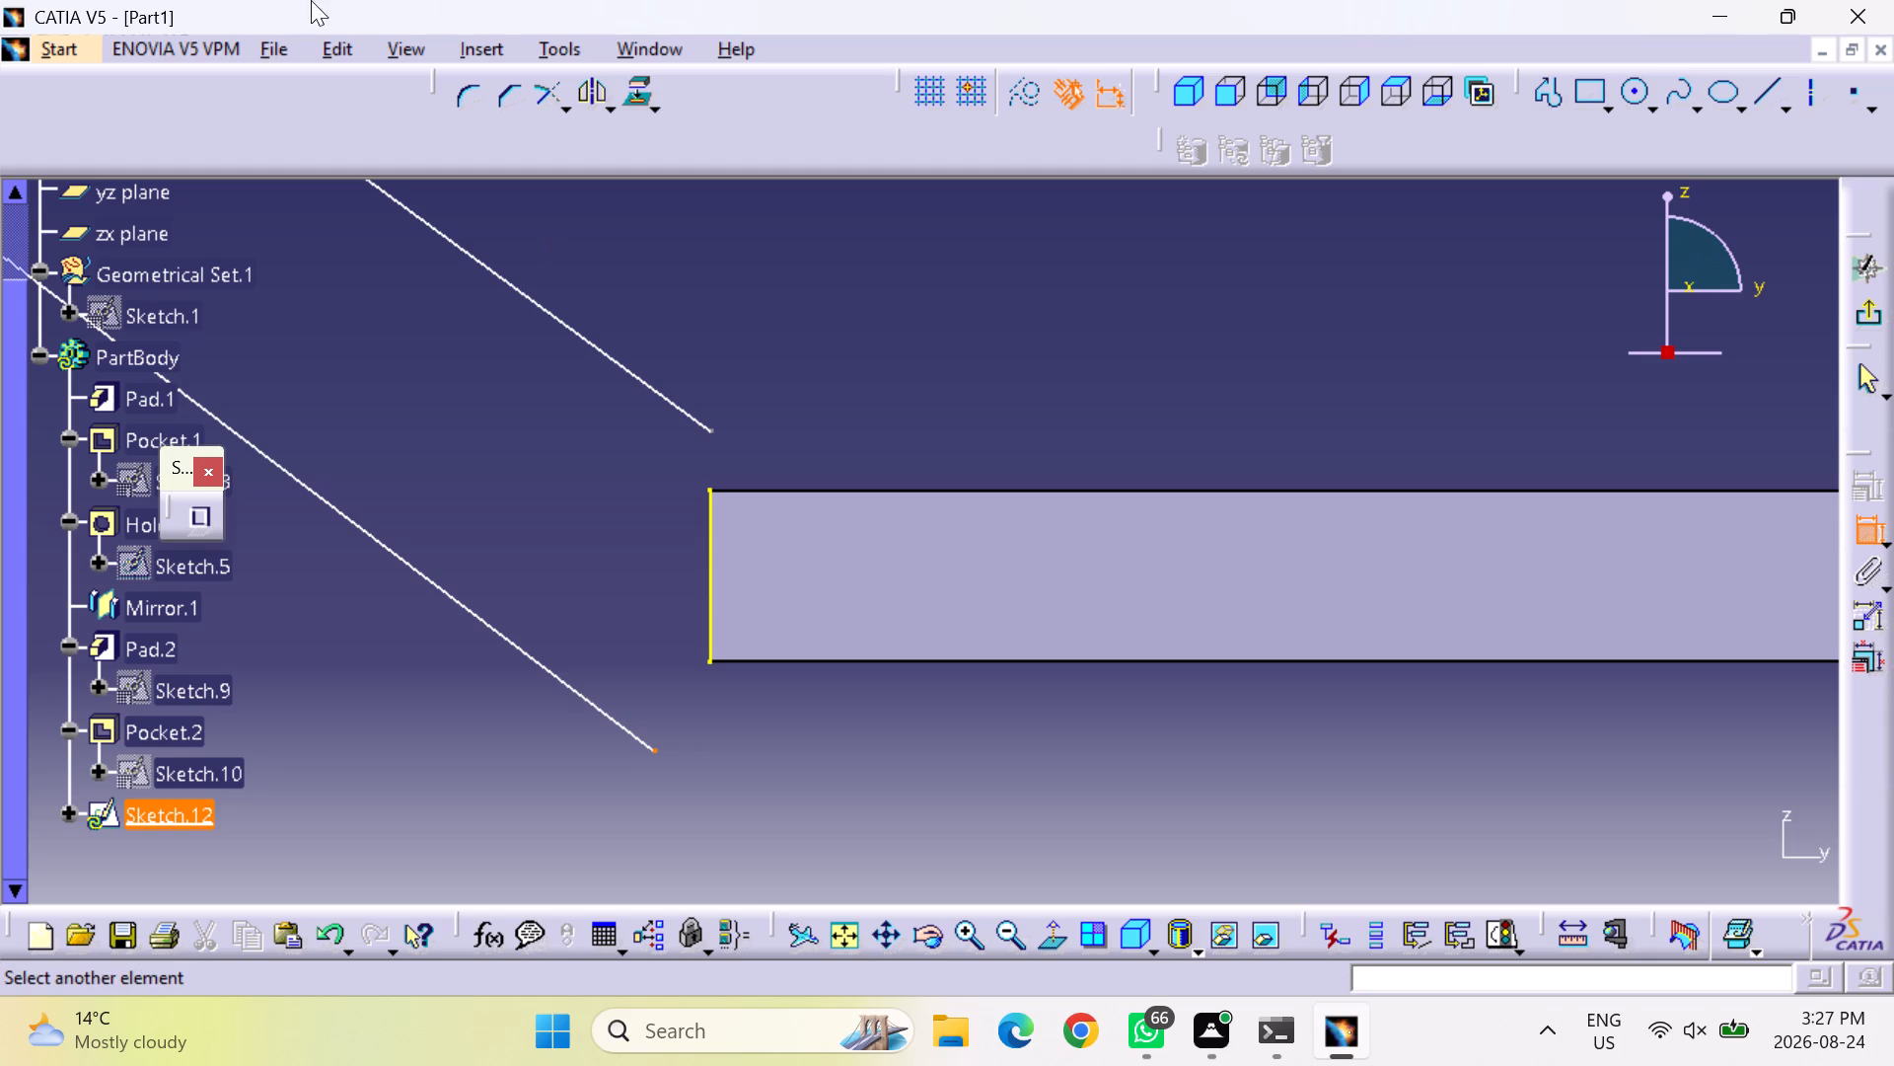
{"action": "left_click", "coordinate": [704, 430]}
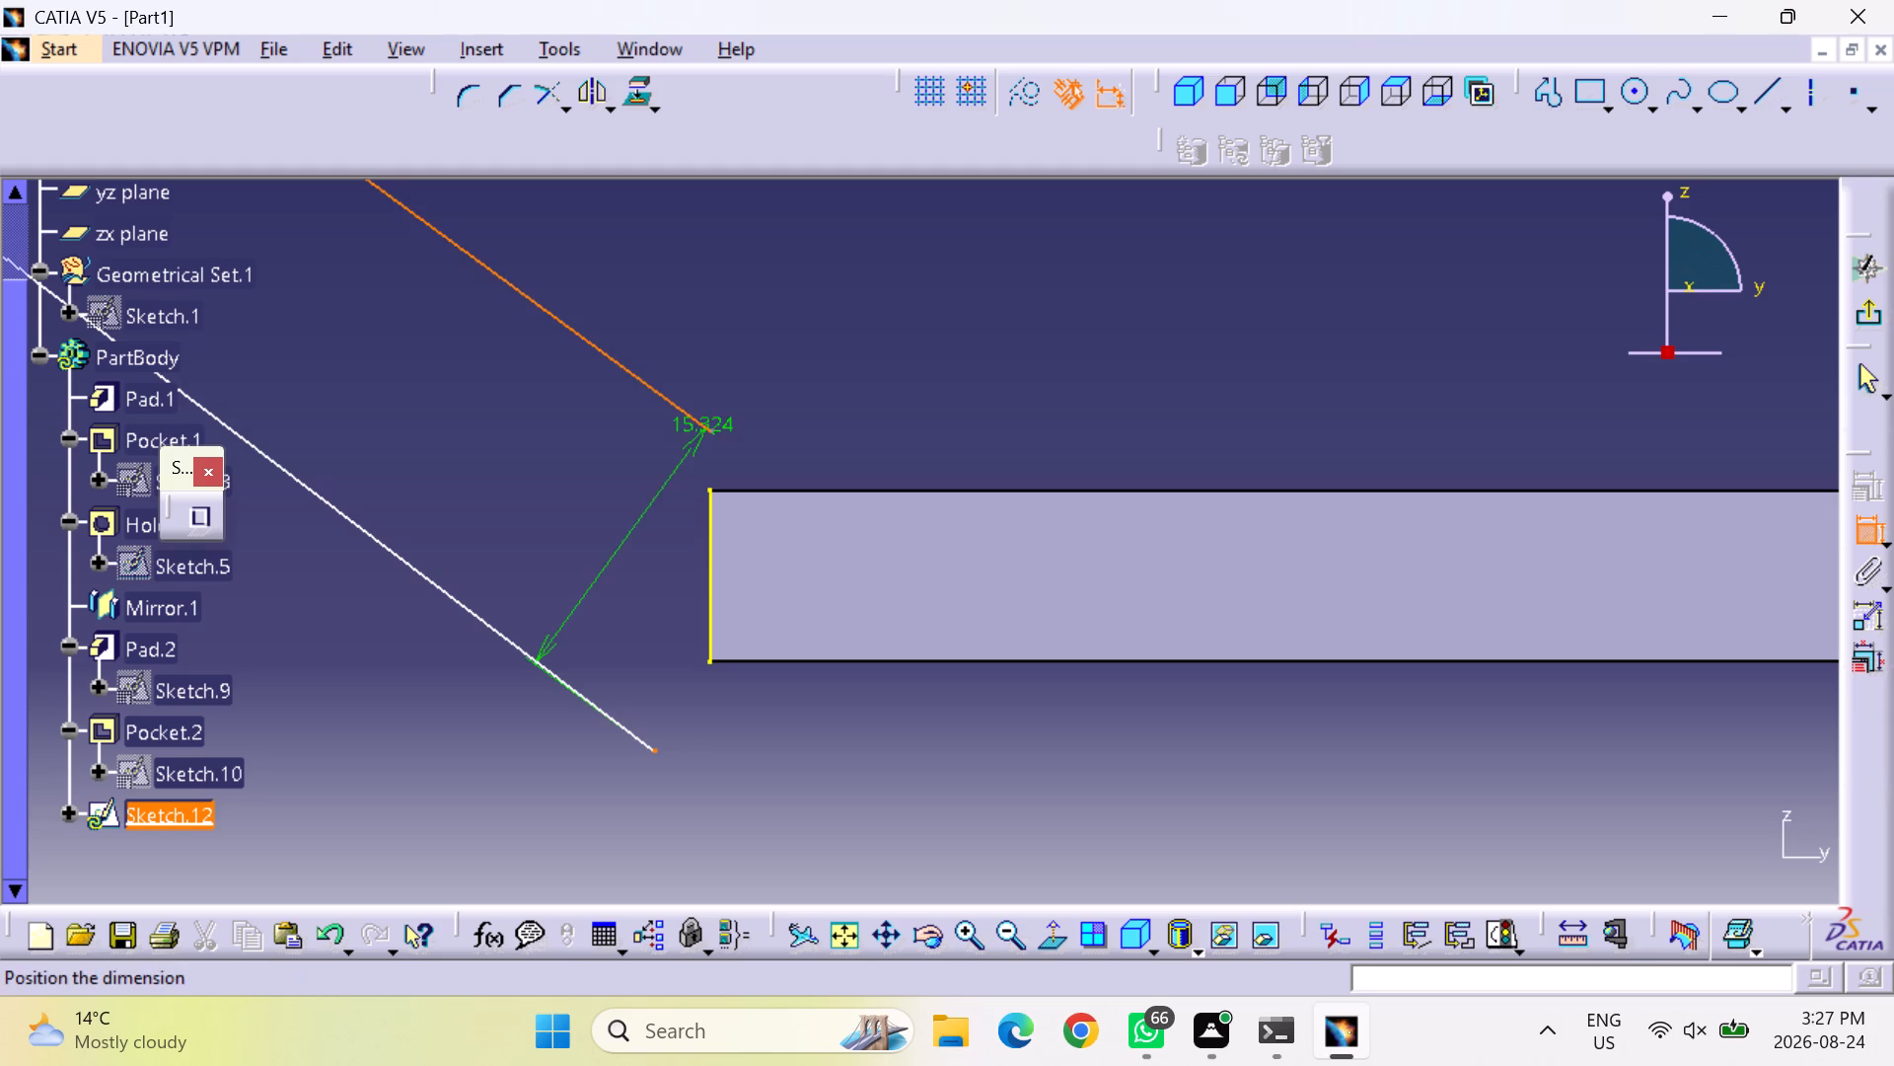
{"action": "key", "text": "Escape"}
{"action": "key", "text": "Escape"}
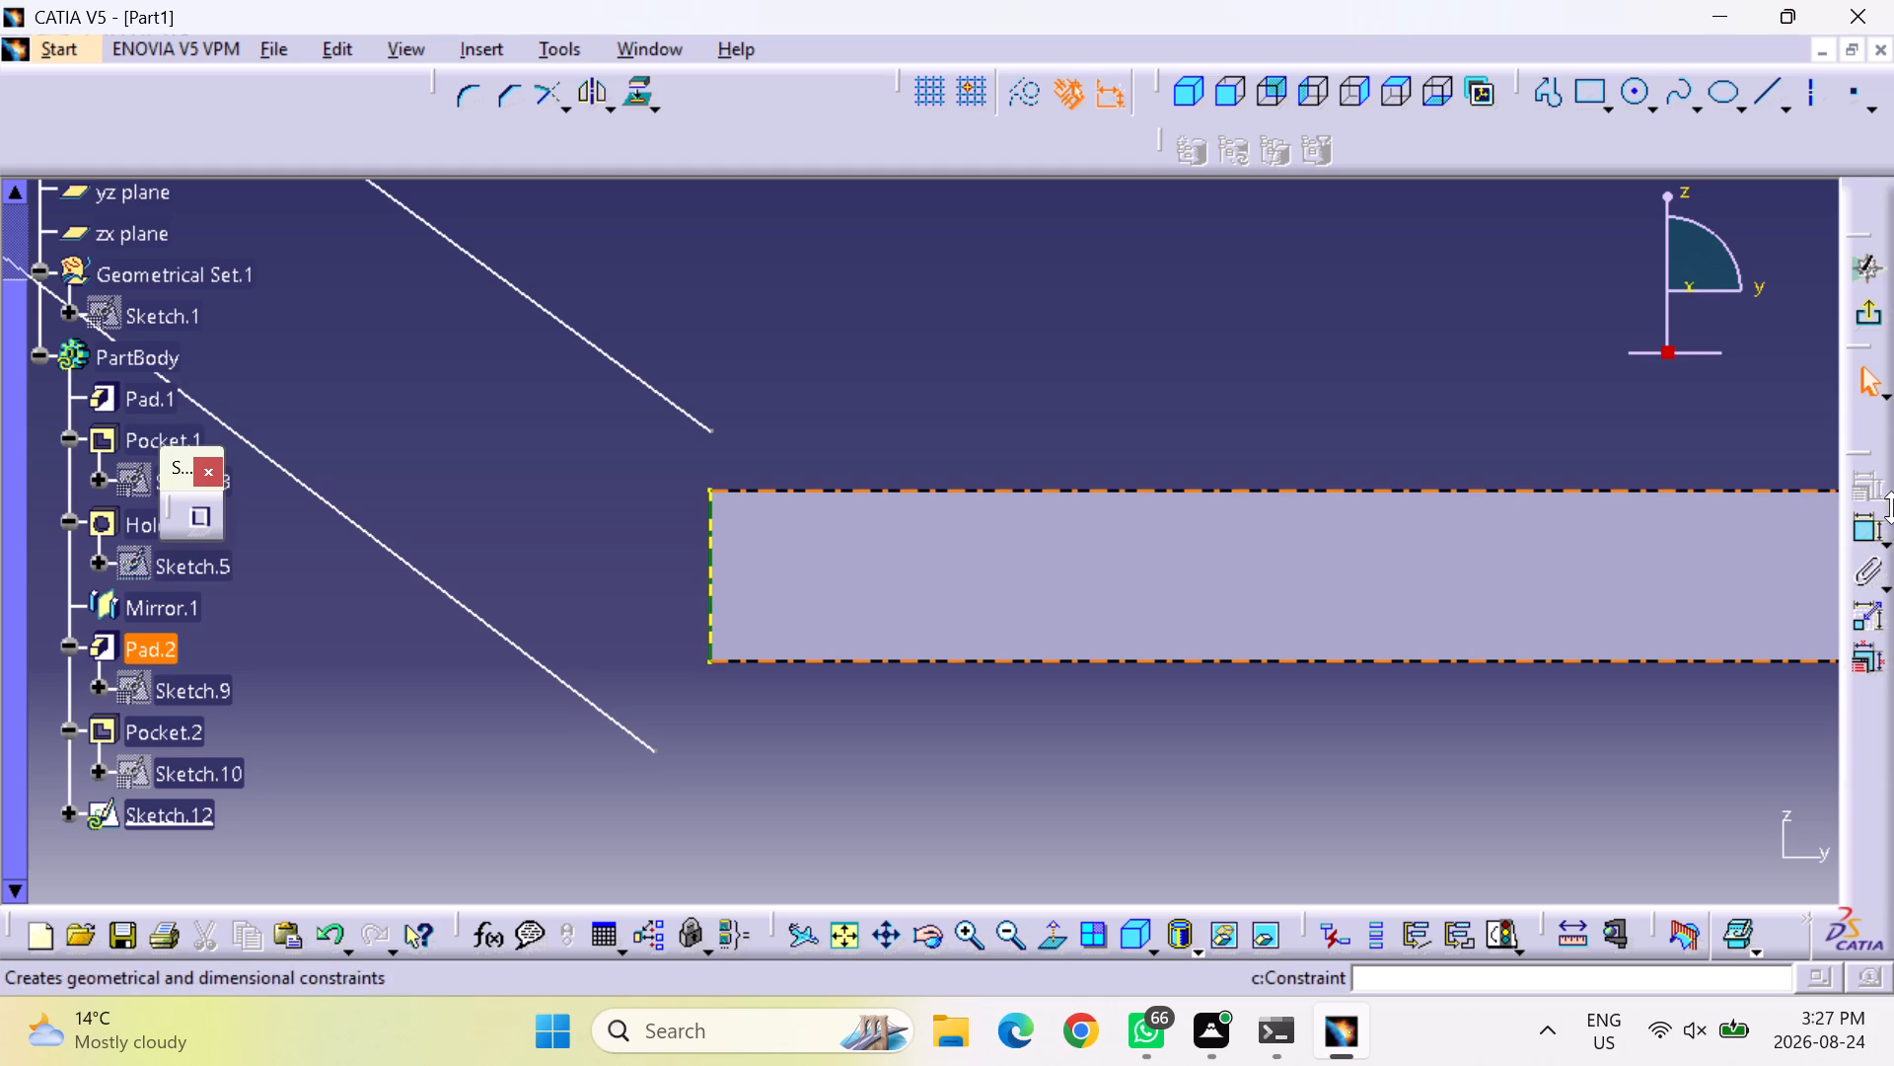
Make the profile's upper end point coincident with the upper end point of the projected plate edge.
{"action": "left_click", "coordinate": [1867, 532]}
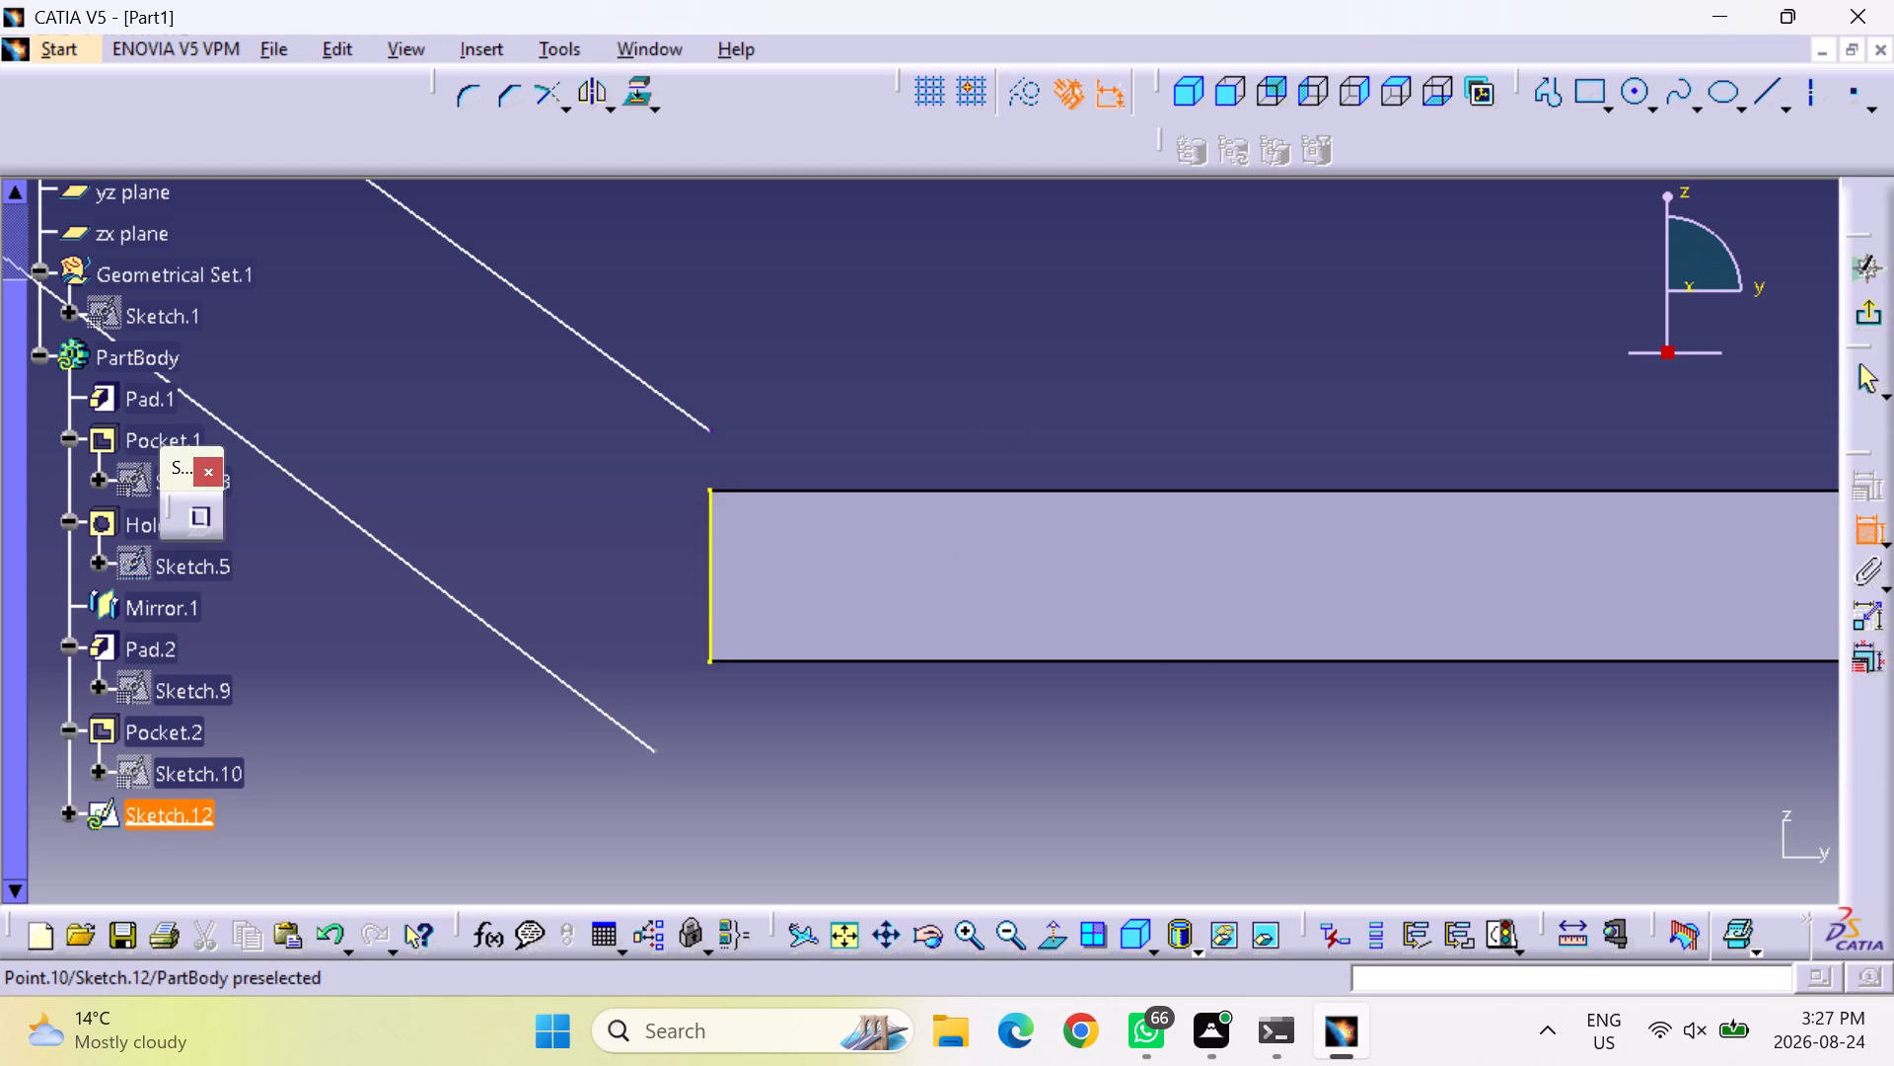
{"action": "left_click", "coordinate": [712, 433]}
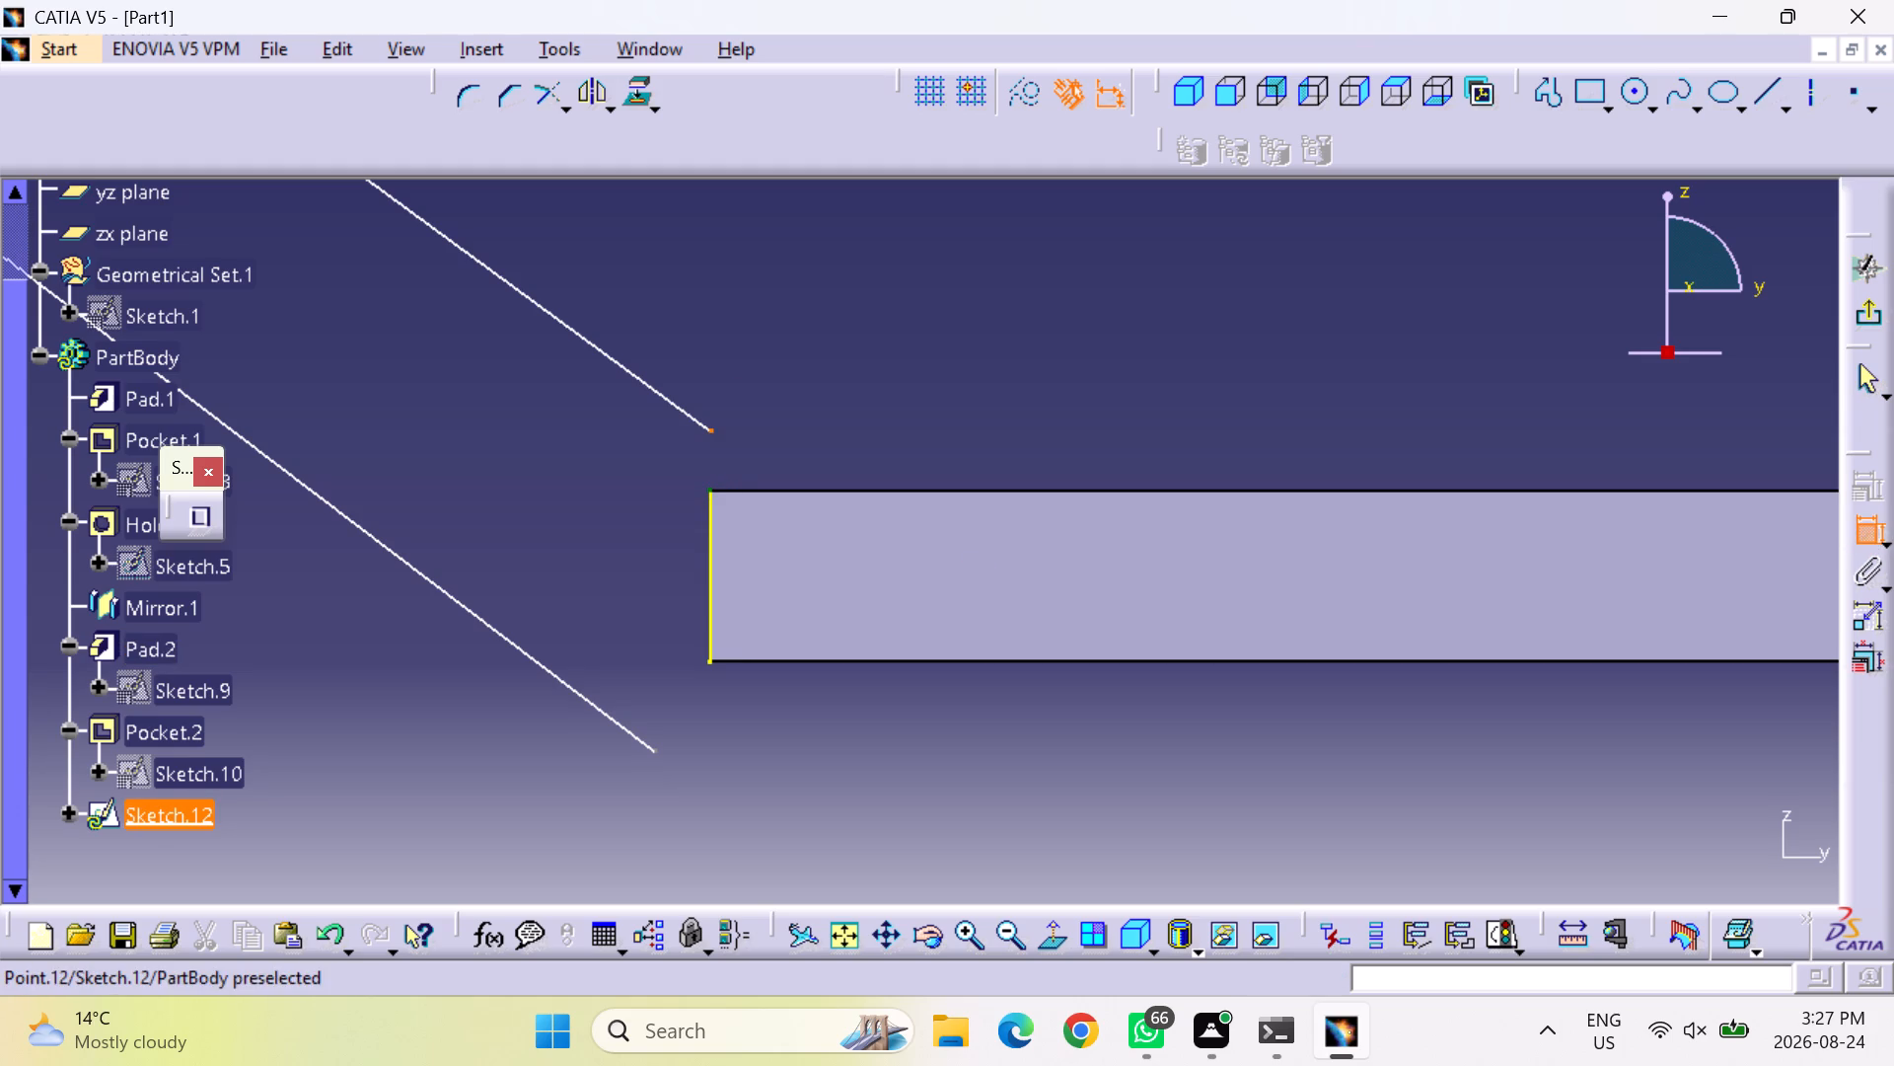
{"action": "left_click", "coordinate": [710, 489]}
{"action": "right_click", "coordinate": [710, 489]}
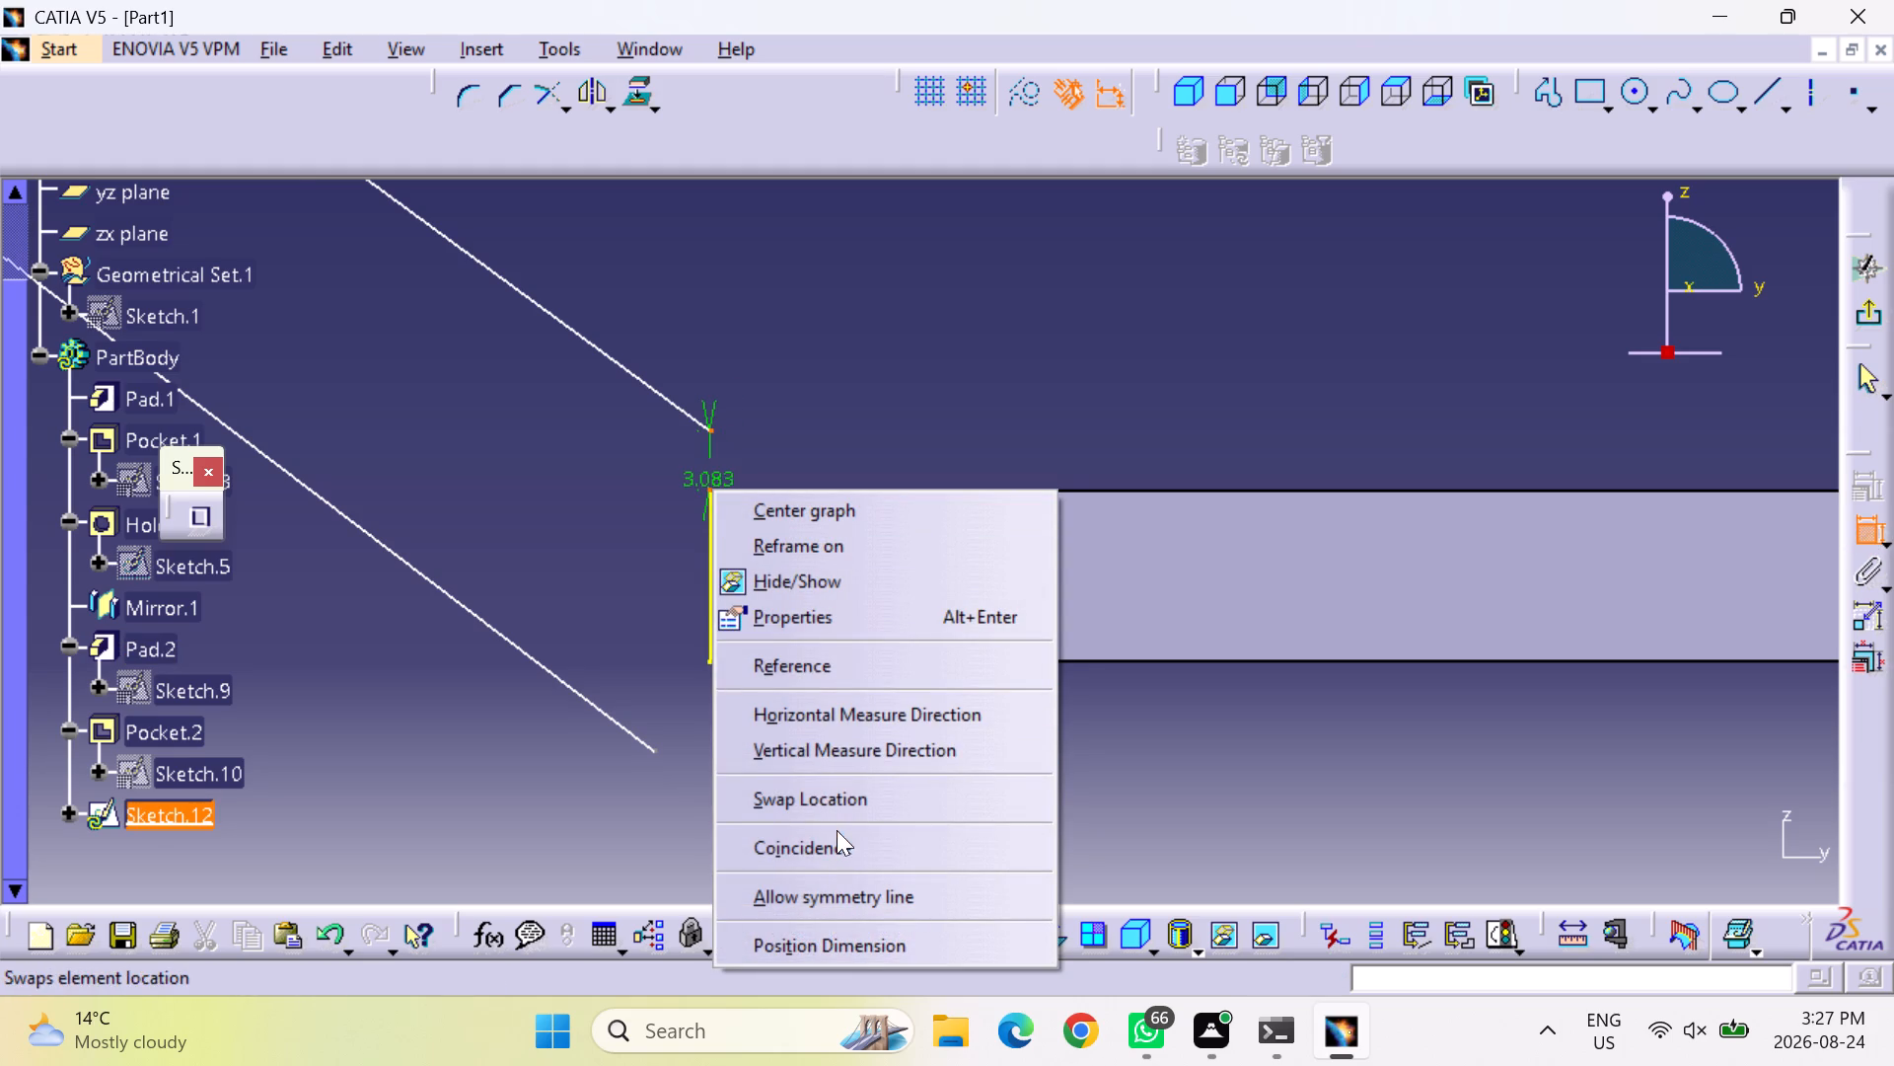
{"action": "left_click", "coordinate": [838, 840]}
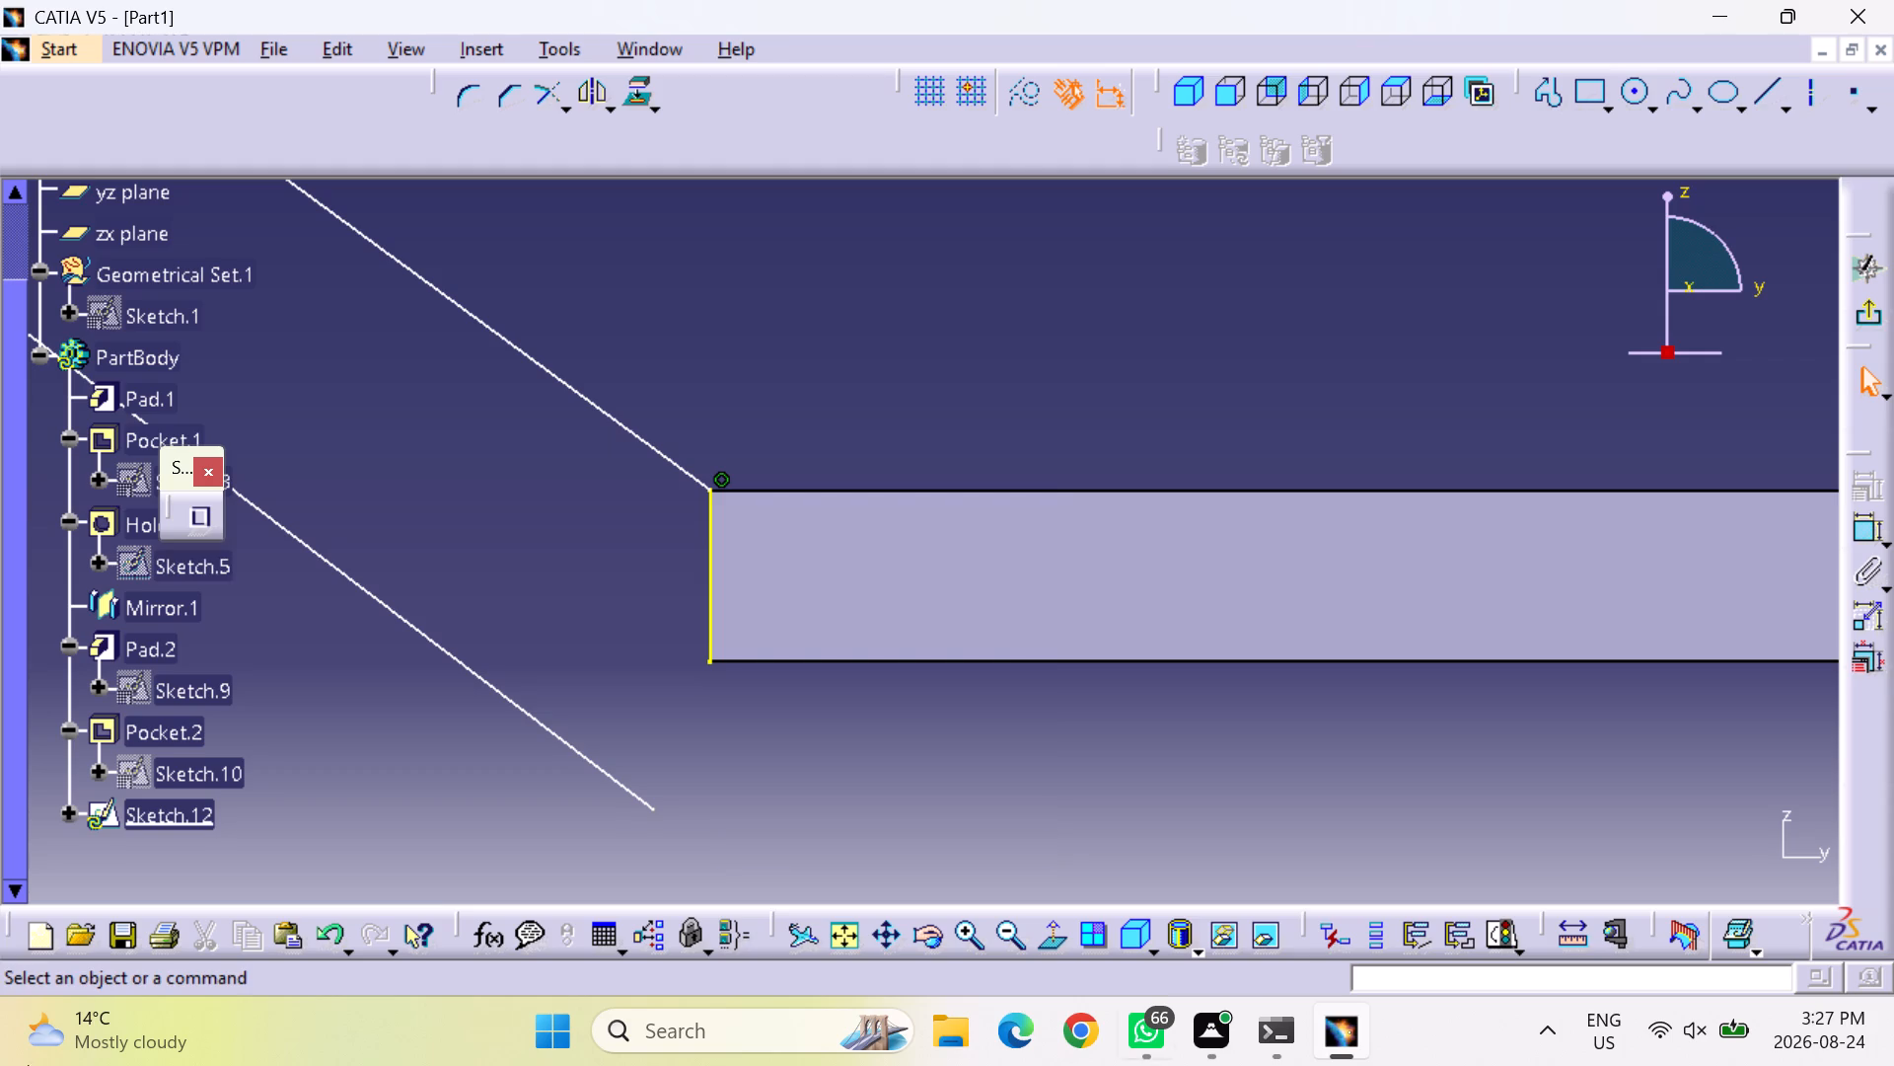
Make the profile's lower end point coincident with the lower end point of the projected plate edge.
{"action": "left_click", "coordinate": [1859, 531]}
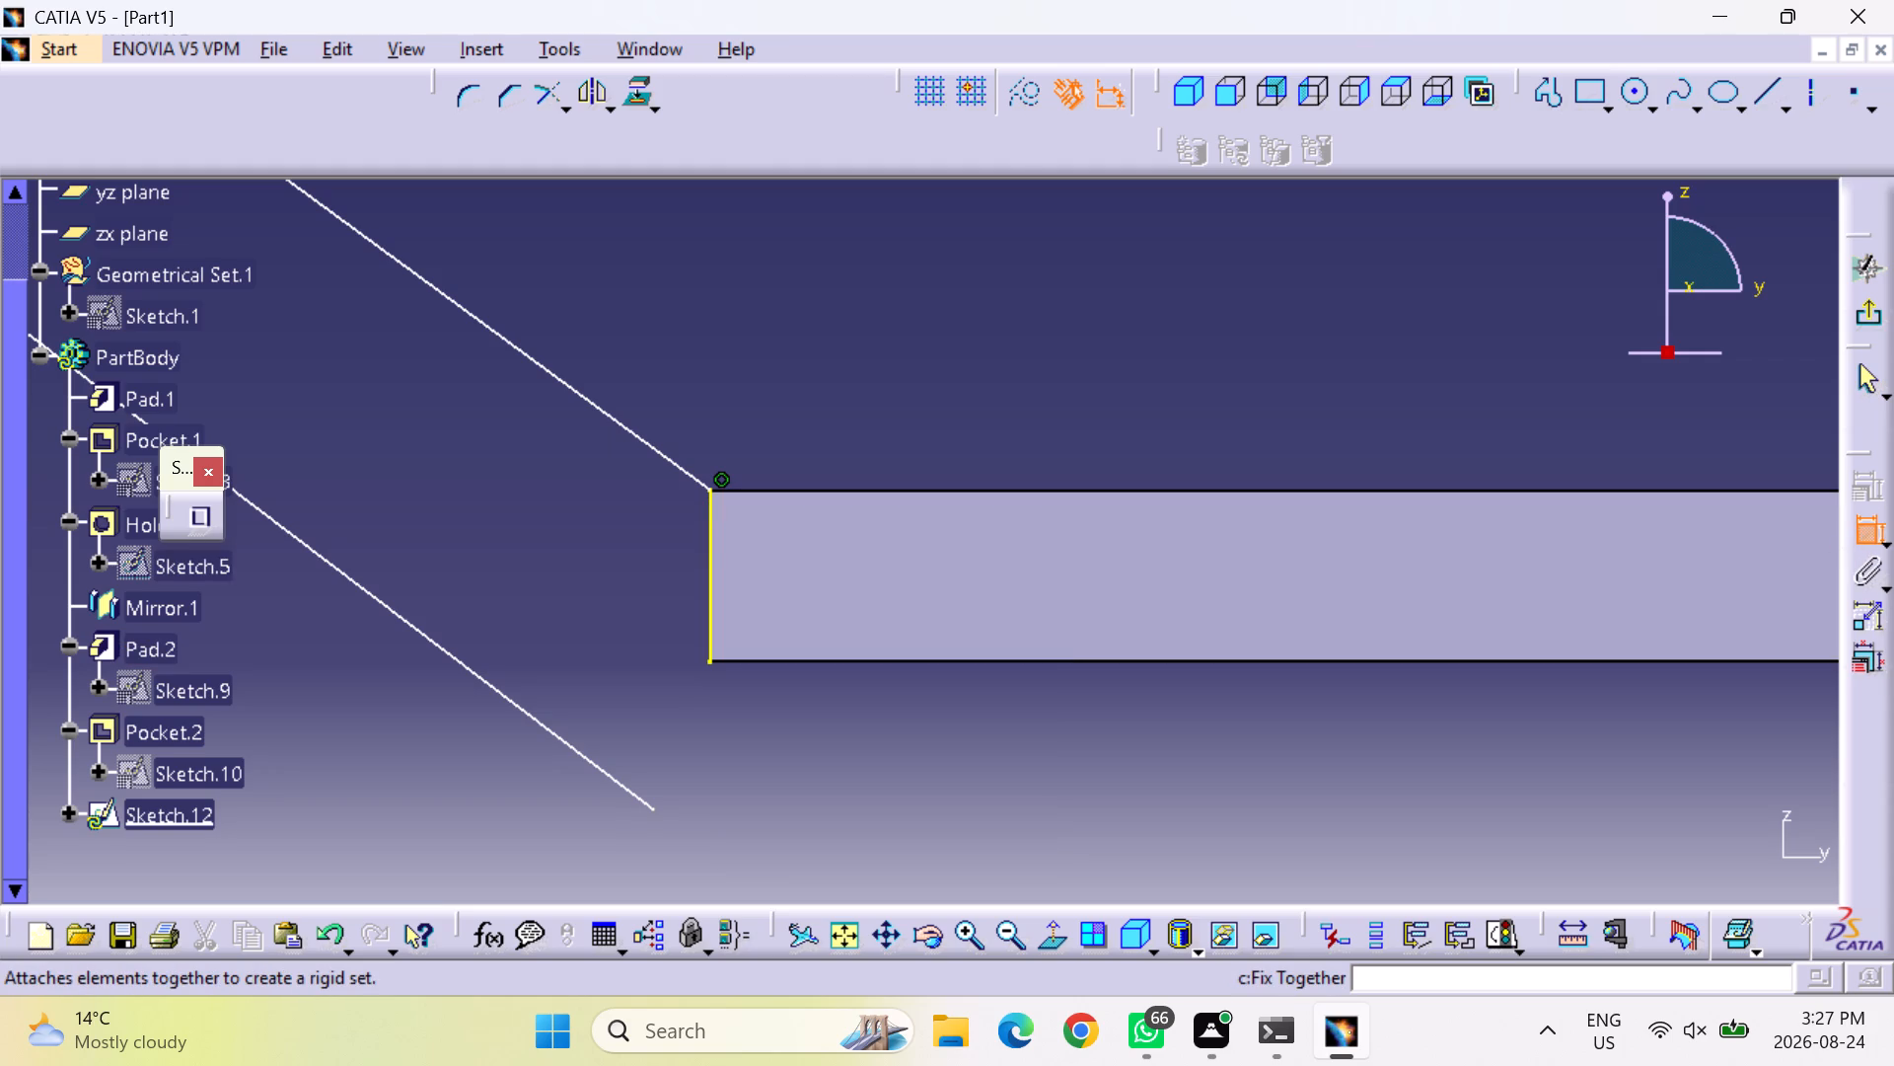
{"action": "left_click", "coordinate": [653, 808]}
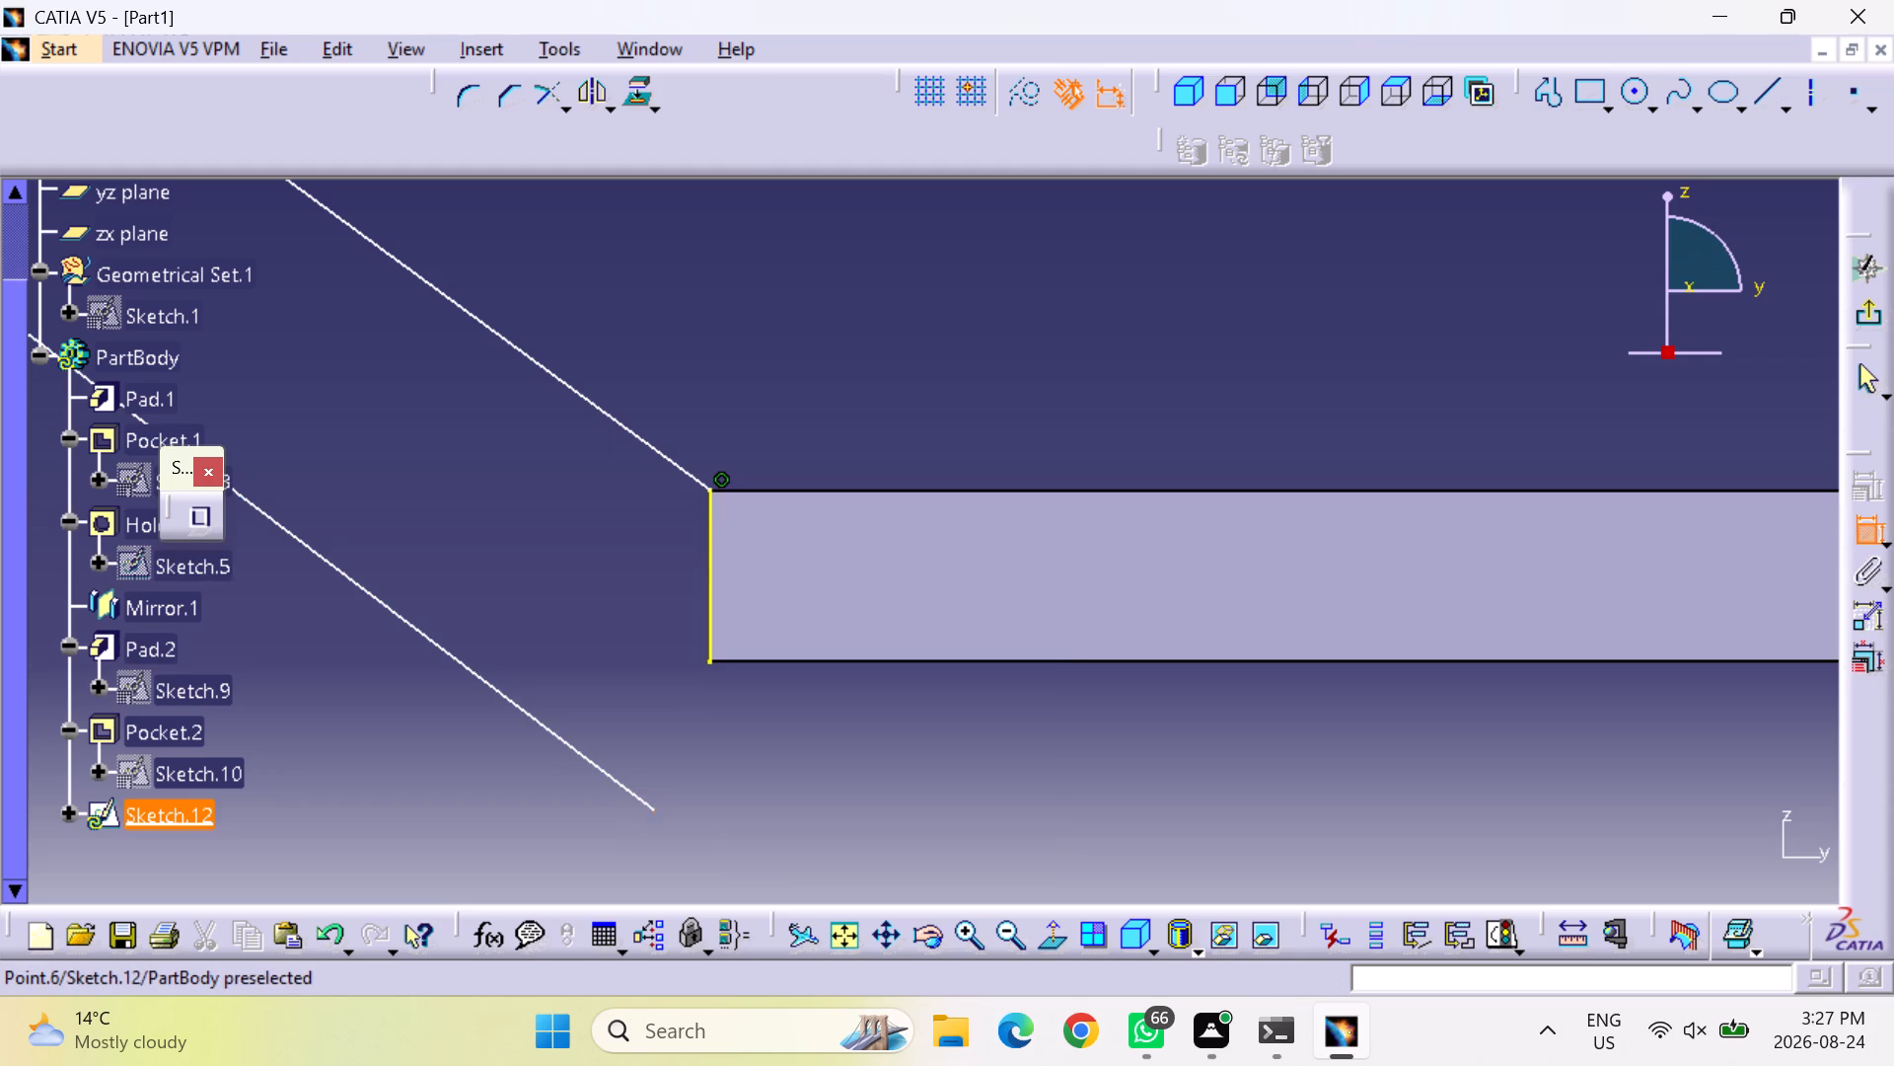
{"action": "left_click", "coordinate": [706, 665]}
{"action": "right_click", "coordinate": [706, 665]}
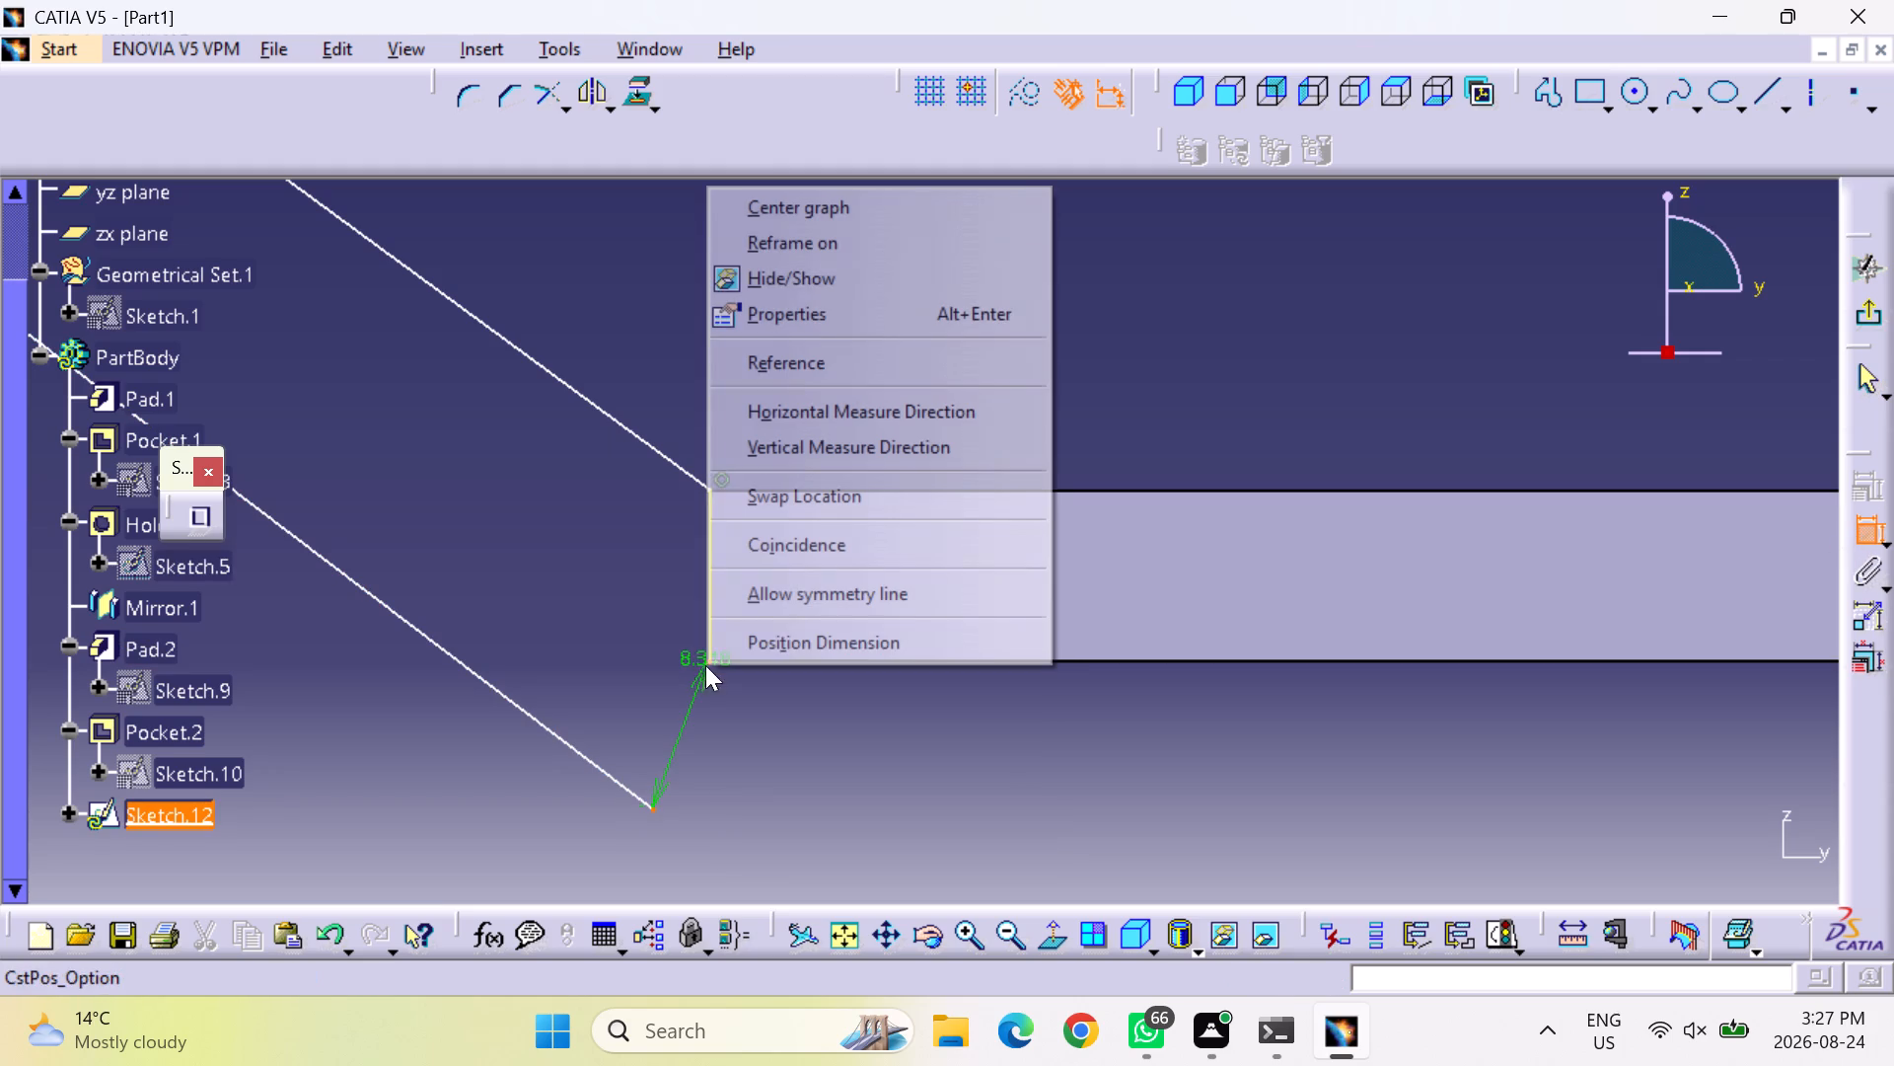
{"action": "left_click", "coordinate": [840, 545]}
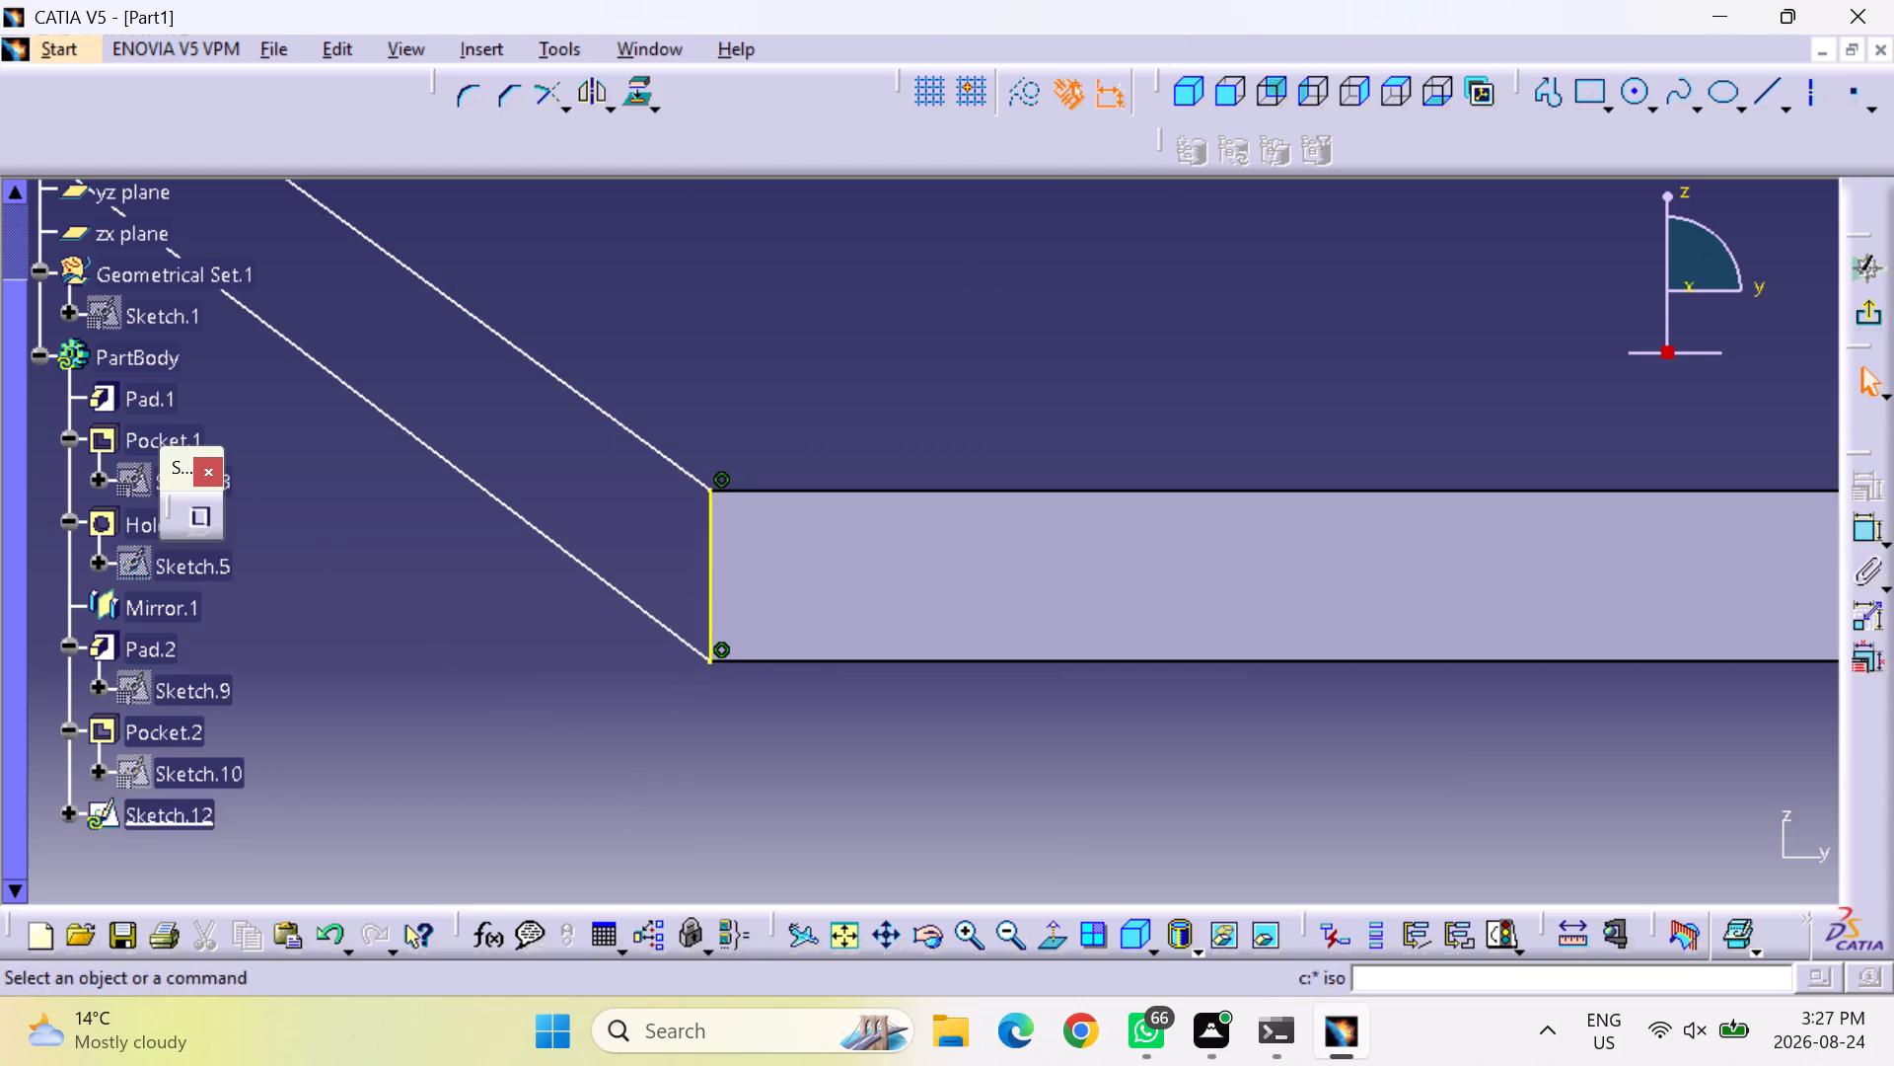
Dimension the angle between the profile's upper slanted line and the plate's top edge and set it to 135 degrees.
{"action": "double_click", "coordinate": [1006, 933]}
{"action": "middle_click_drag", "start_coordinate": [832, 742], "coordinate": [895, 875]}
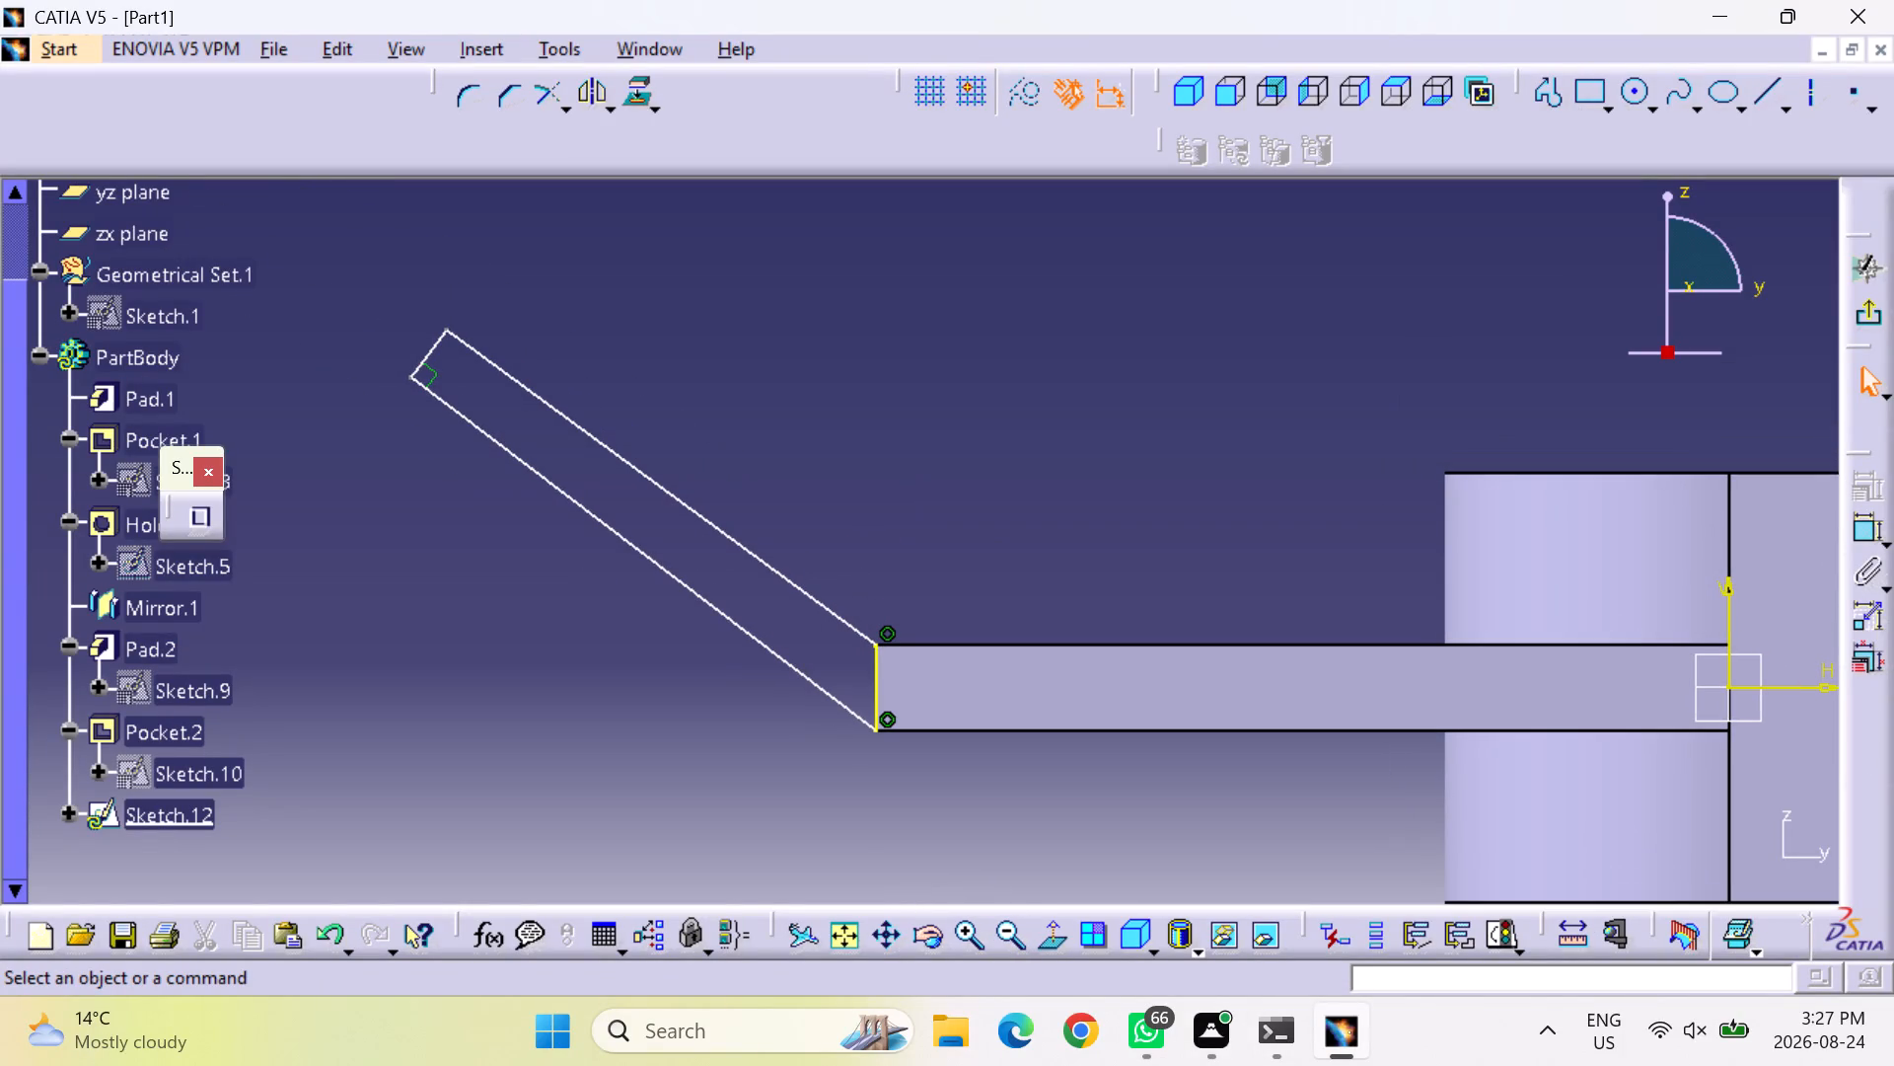
{"action": "left_click", "coordinate": [1870, 524]}
{"action": "left_click", "coordinate": [789, 579]}
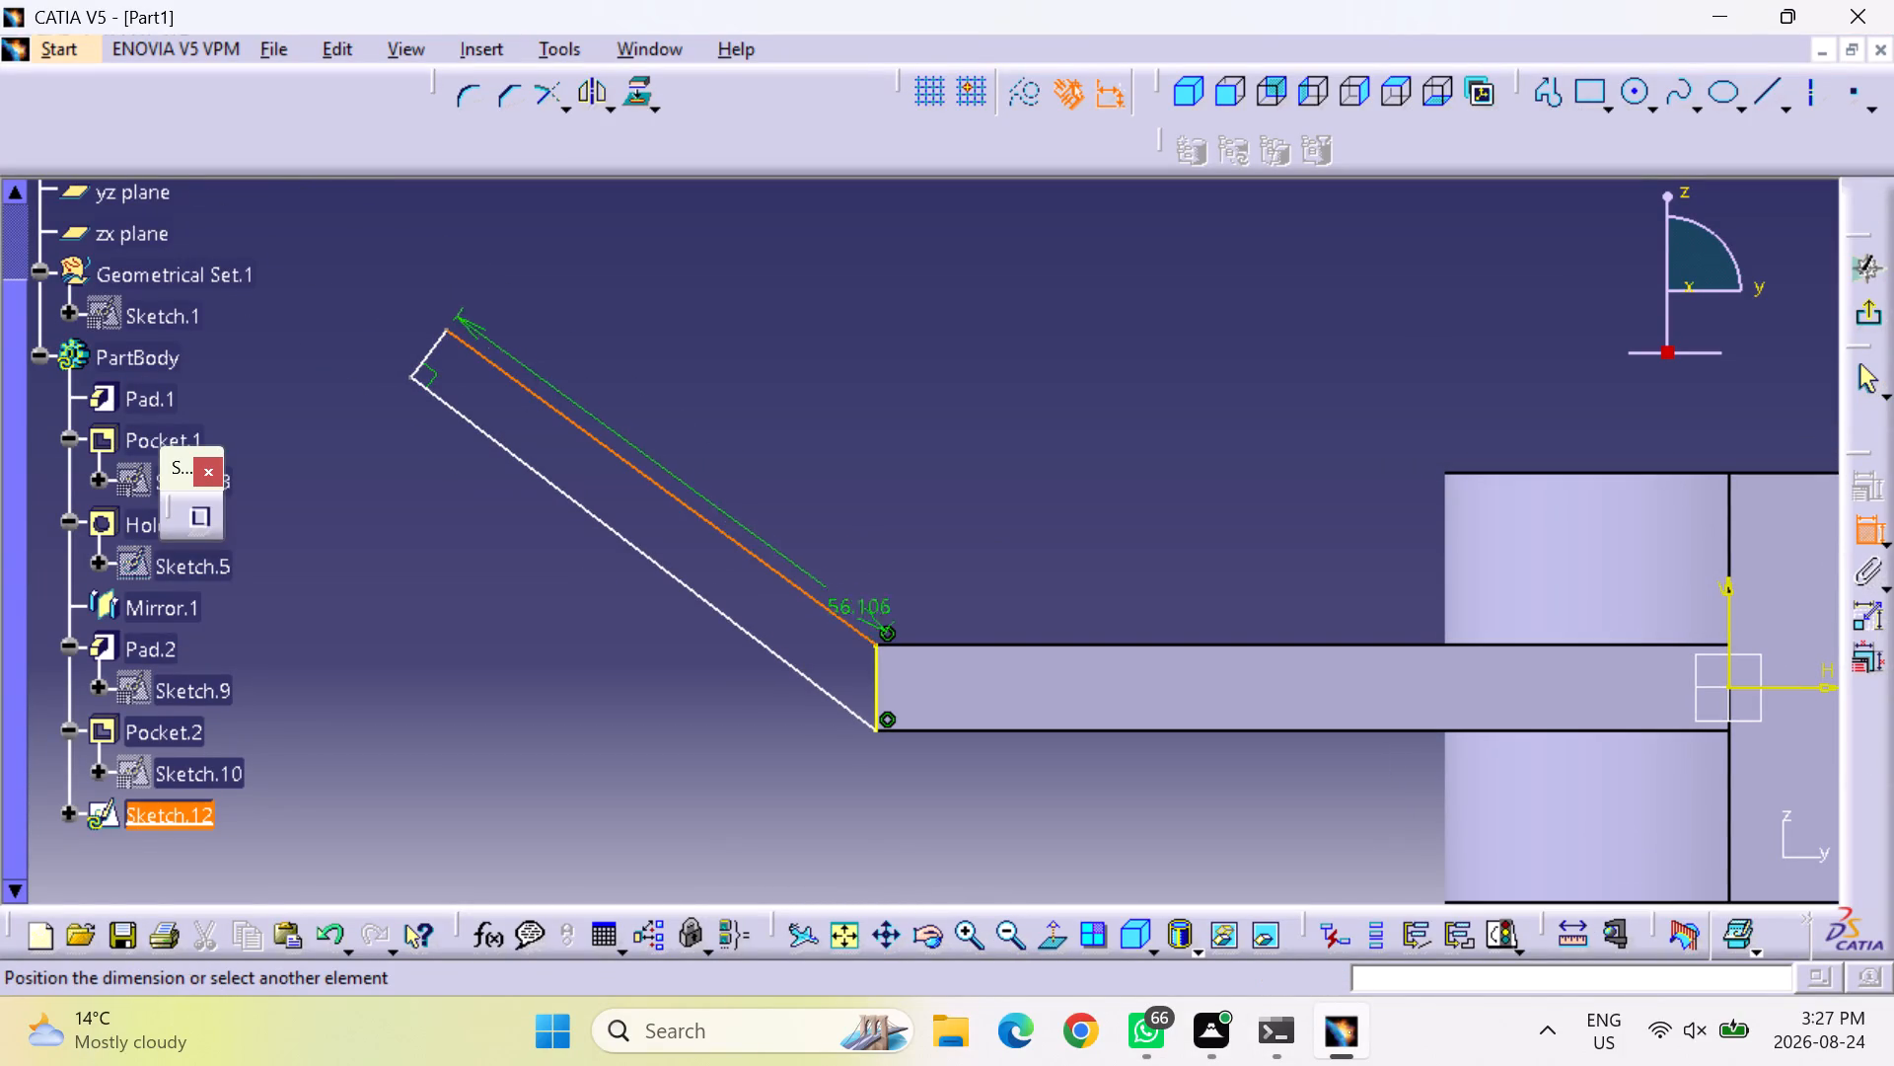
{"action": "left_click", "coordinate": [945, 641]}
{"action": "left_click", "coordinate": [938, 547]}
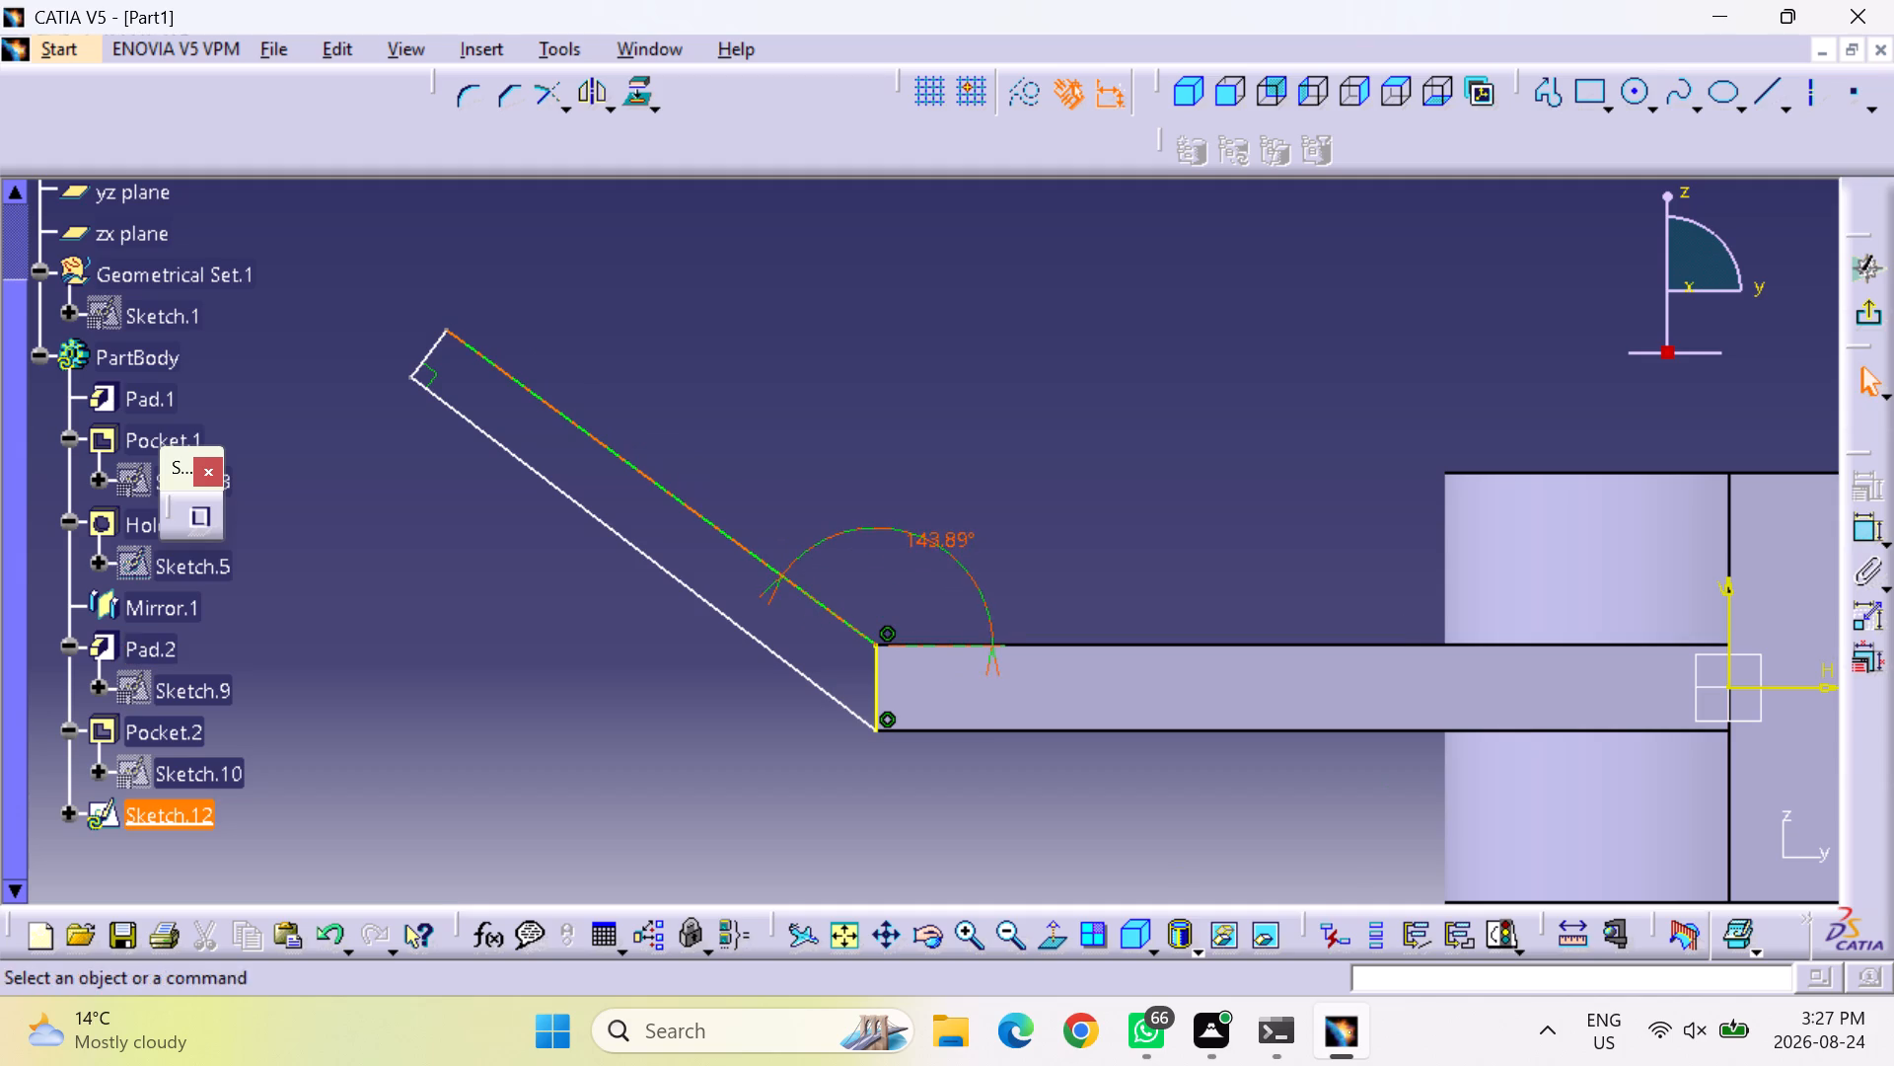
{"action": "double_click", "coordinate": [939, 529]}
{"action": "type", "text": "135"}
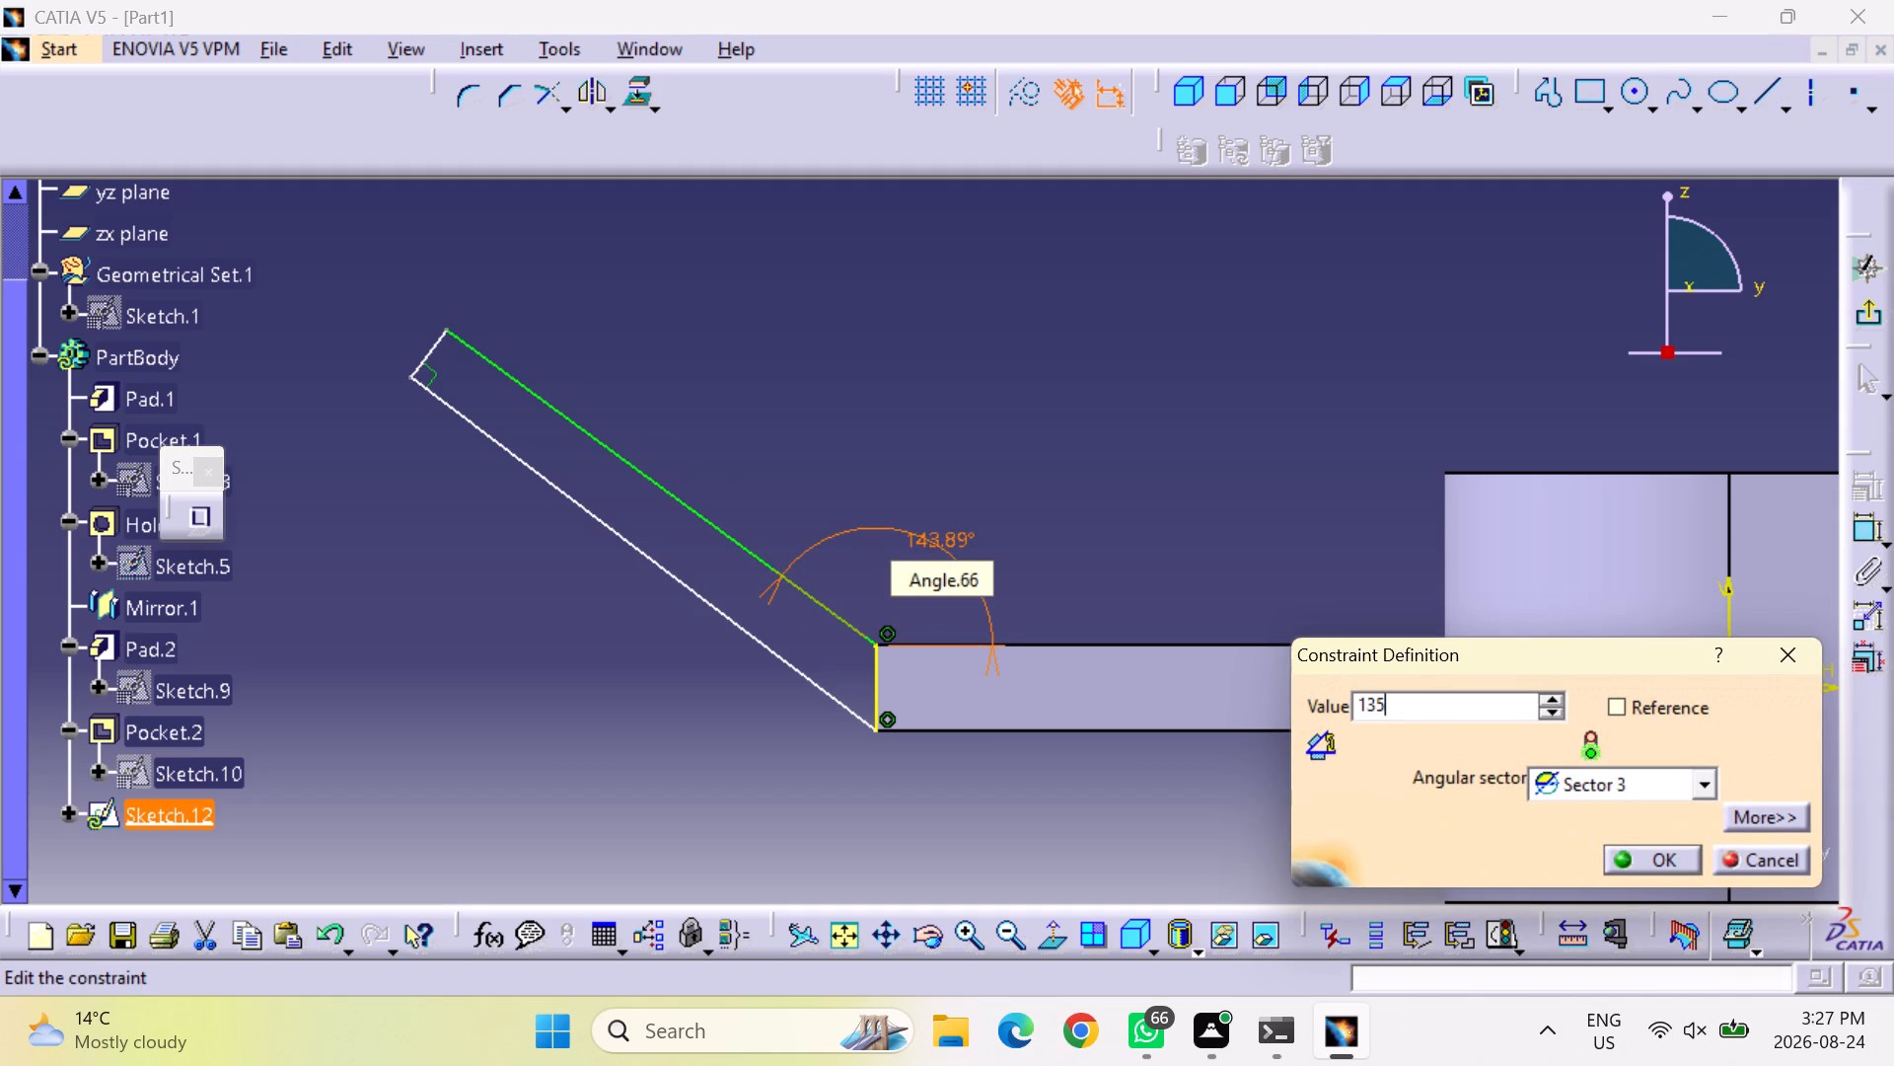
{"action": "key", "text": "Return"}
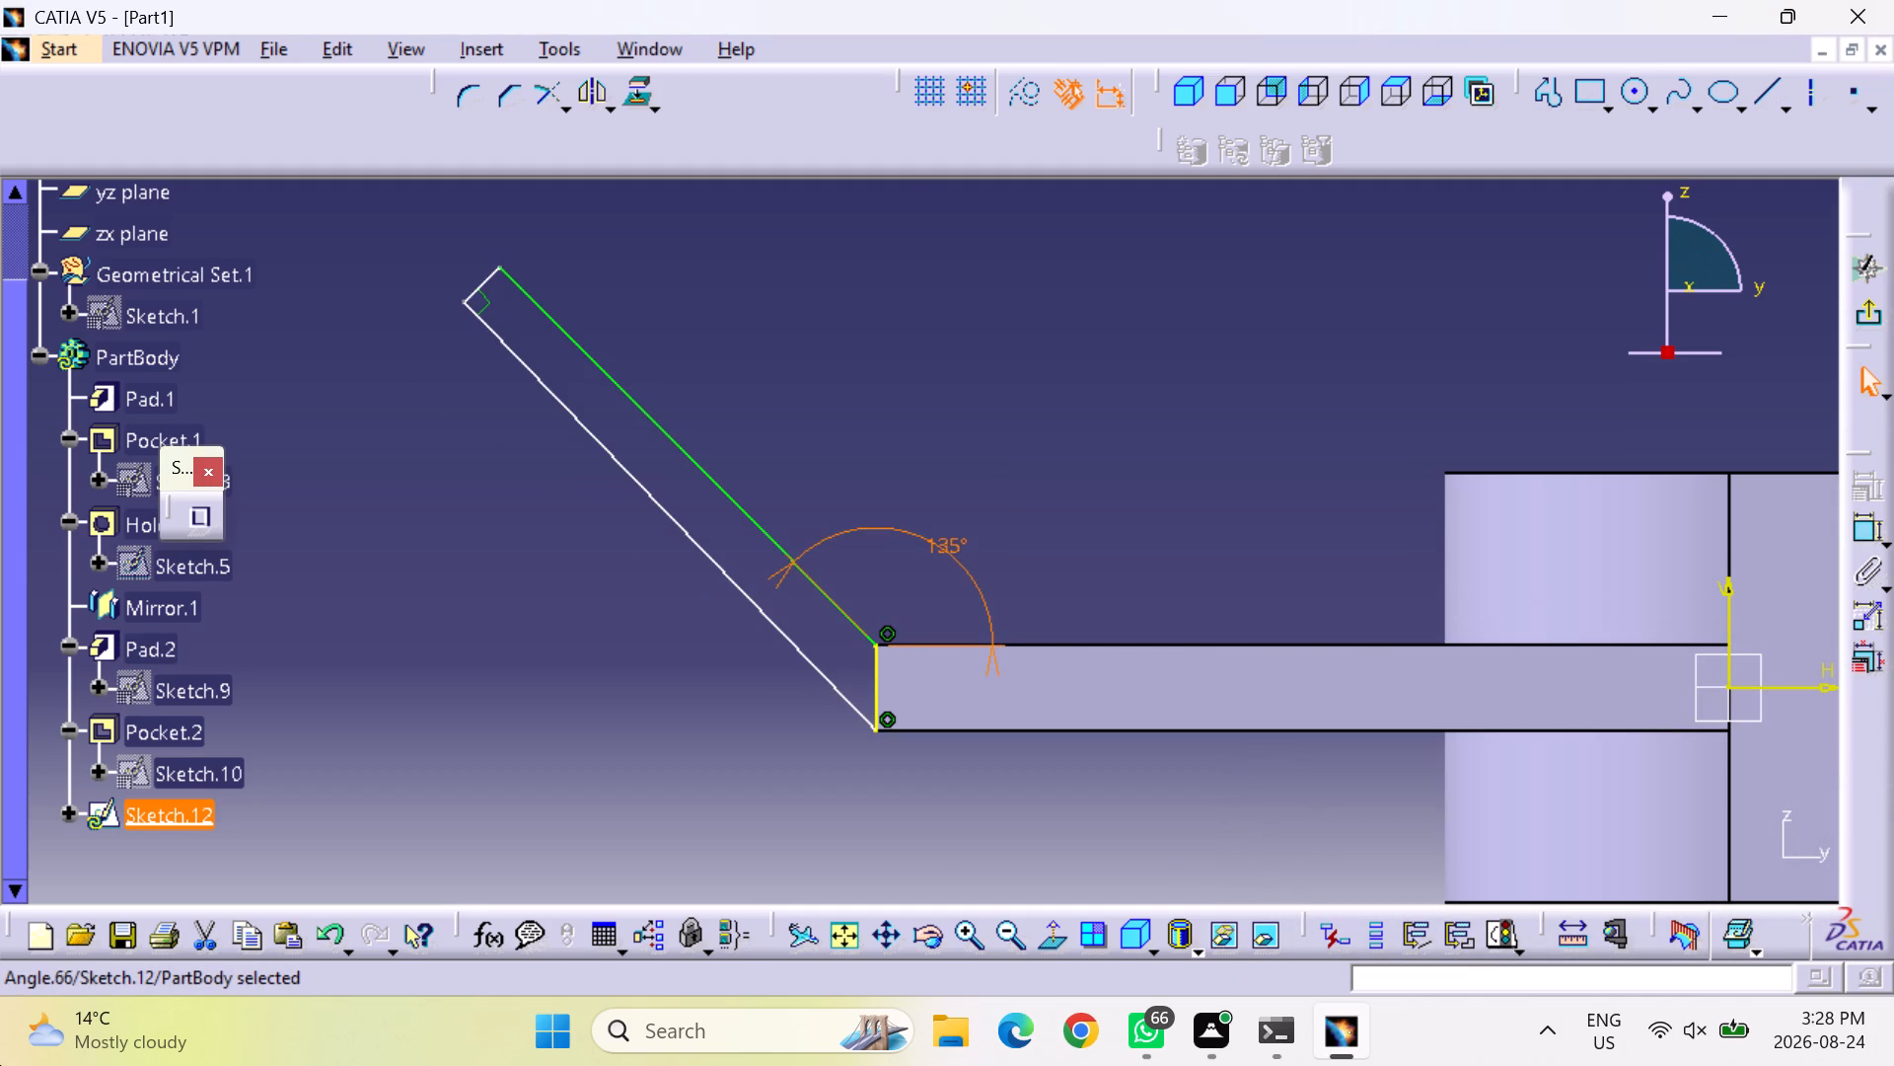
Make the arm profile's lower slanted line parallel to its upper slanted line.
{"action": "left_click", "coordinate": [1865, 533]}
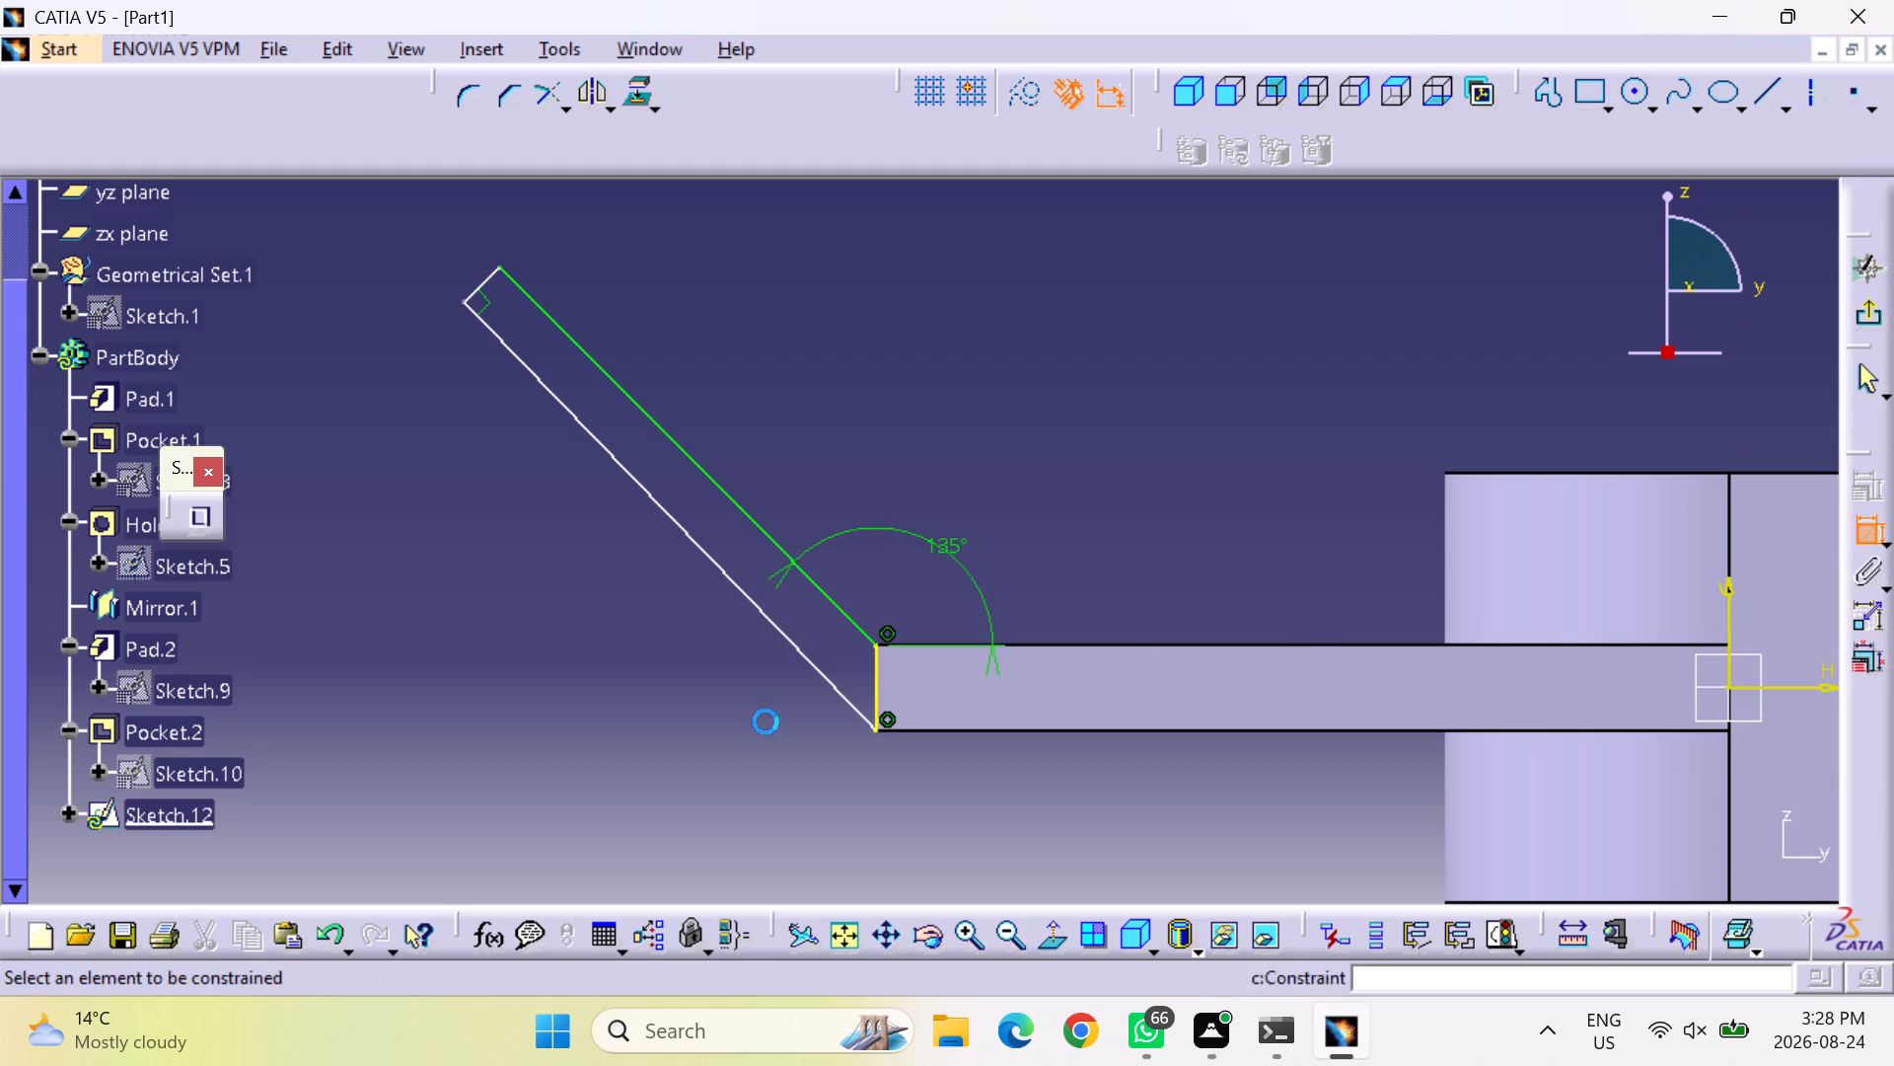
{"action": "left_click", "coordinate": [726, 575]}
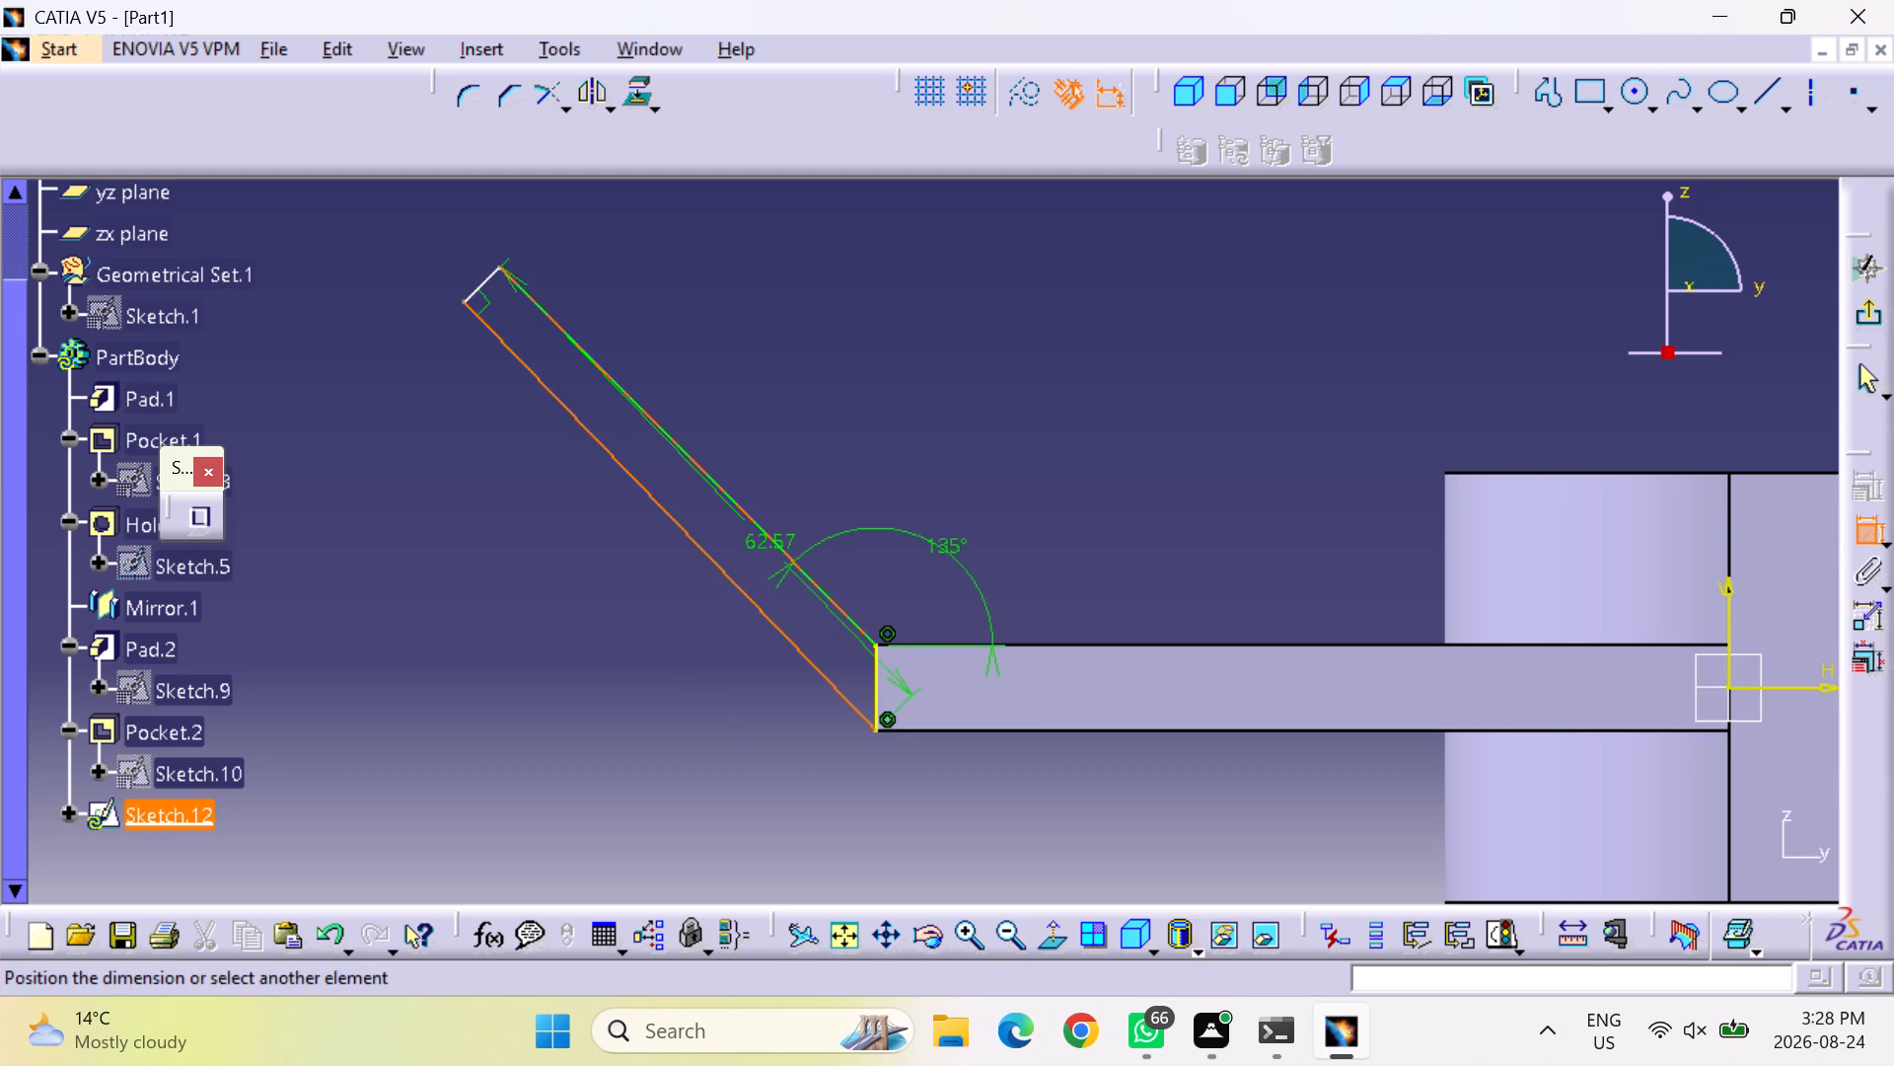
{"action": "left_click", "coordinate": [778, 544]}
{"action": "right_click", "coordinate": [809, 669]}
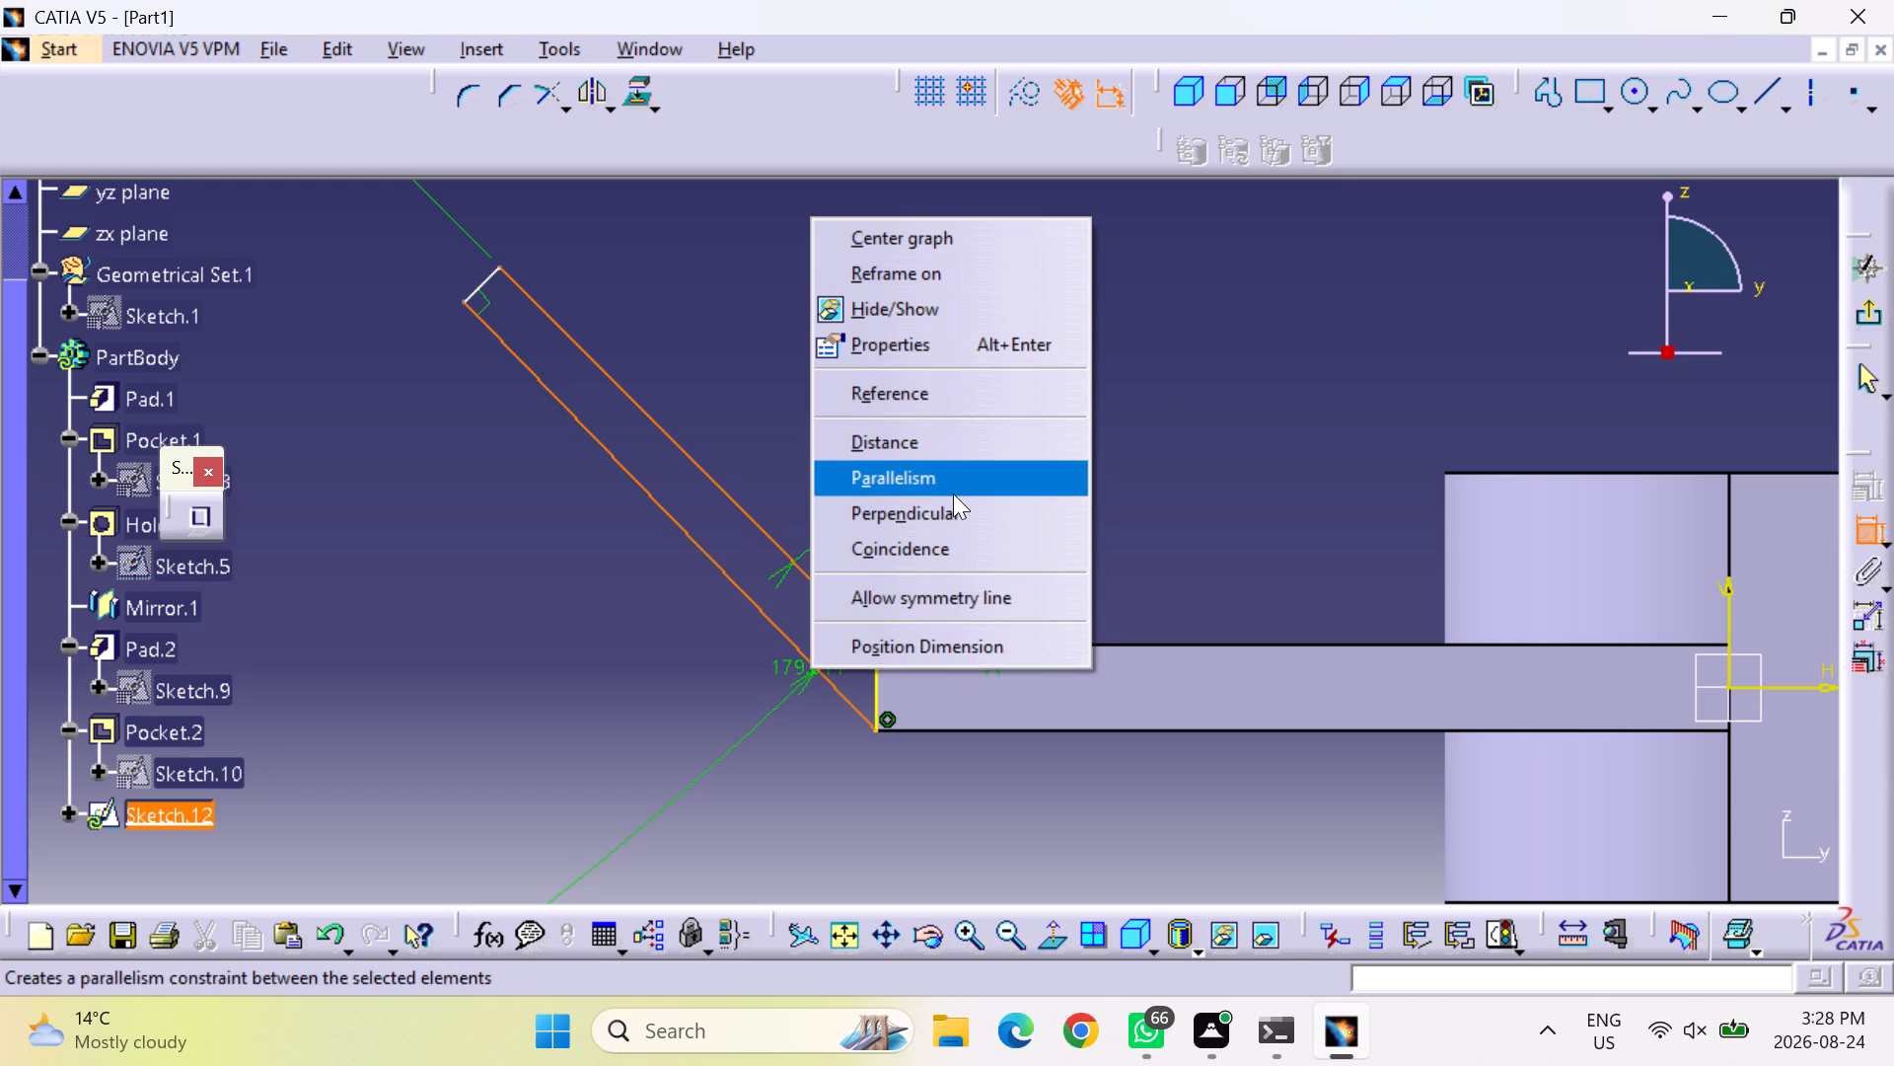
{"action": "left_click", "coordinate": [953, 485]}
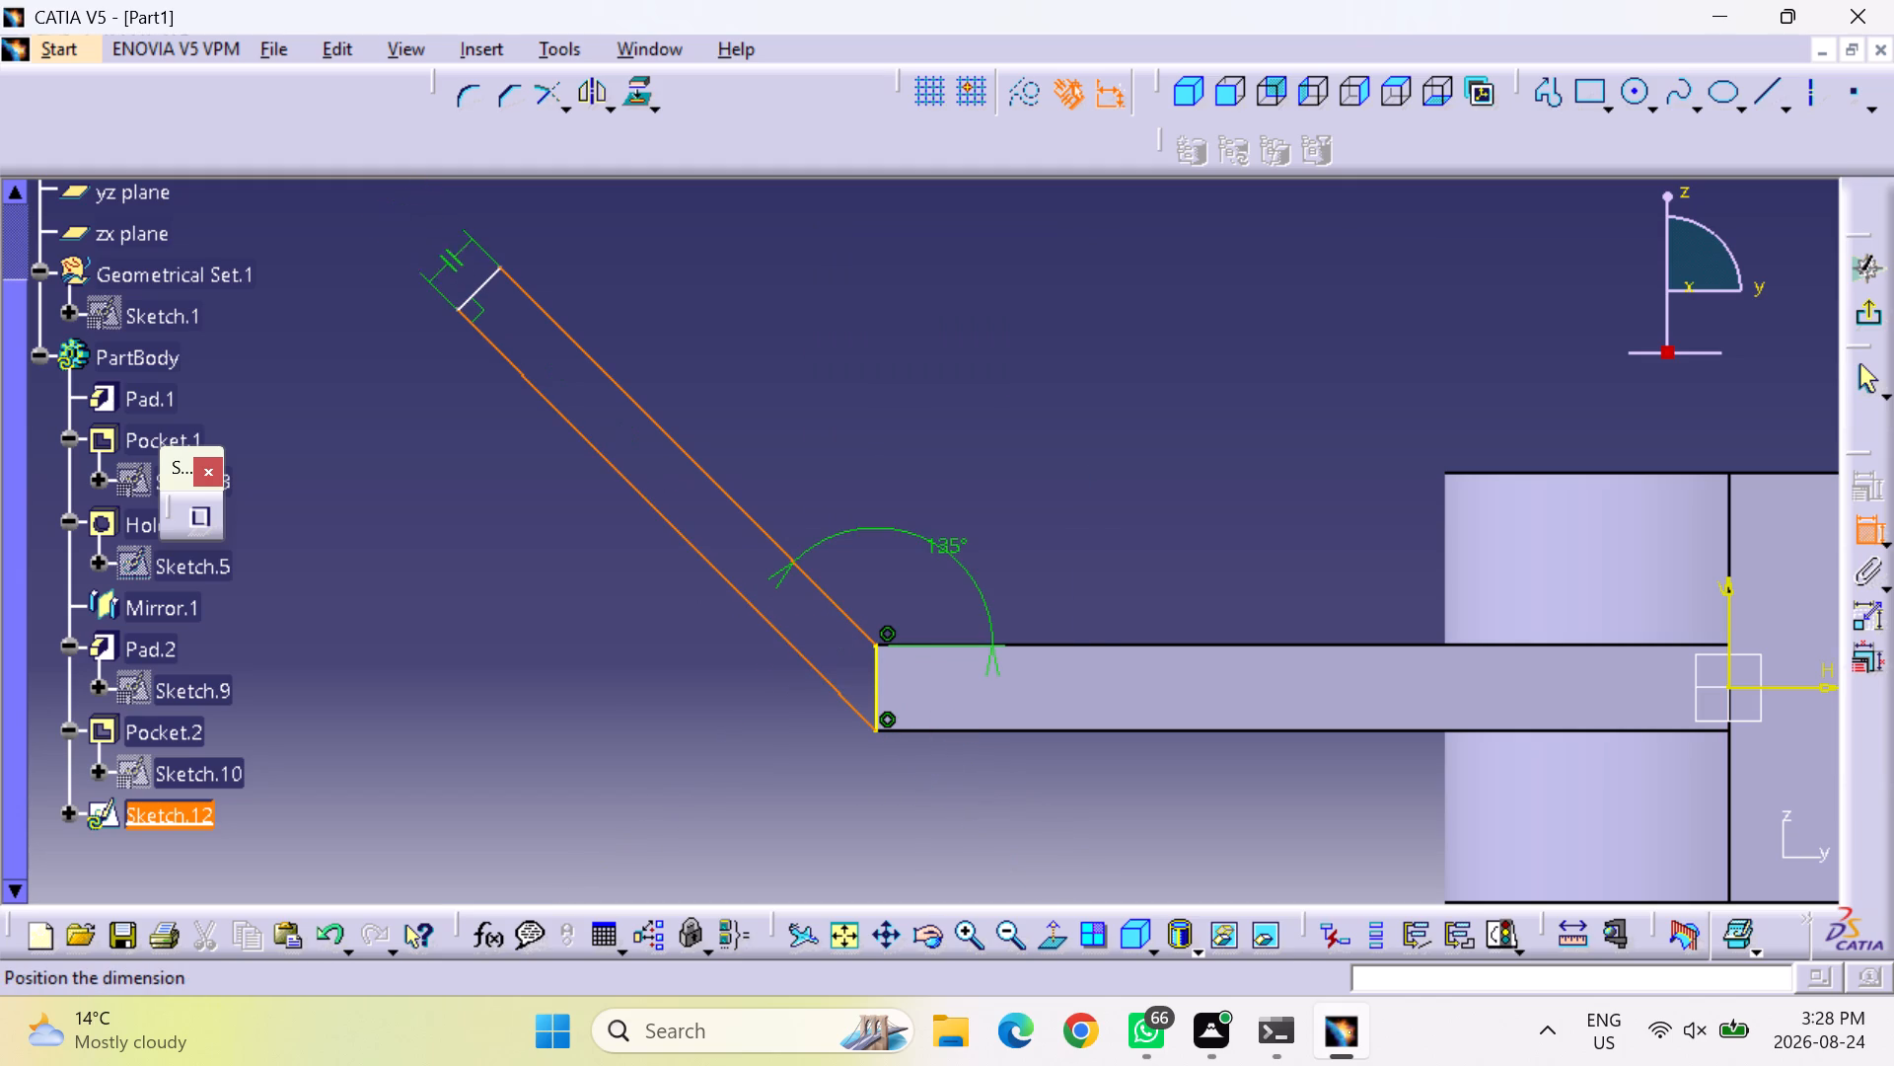
{"action": "left_click", "coordinate": [465, 255]}
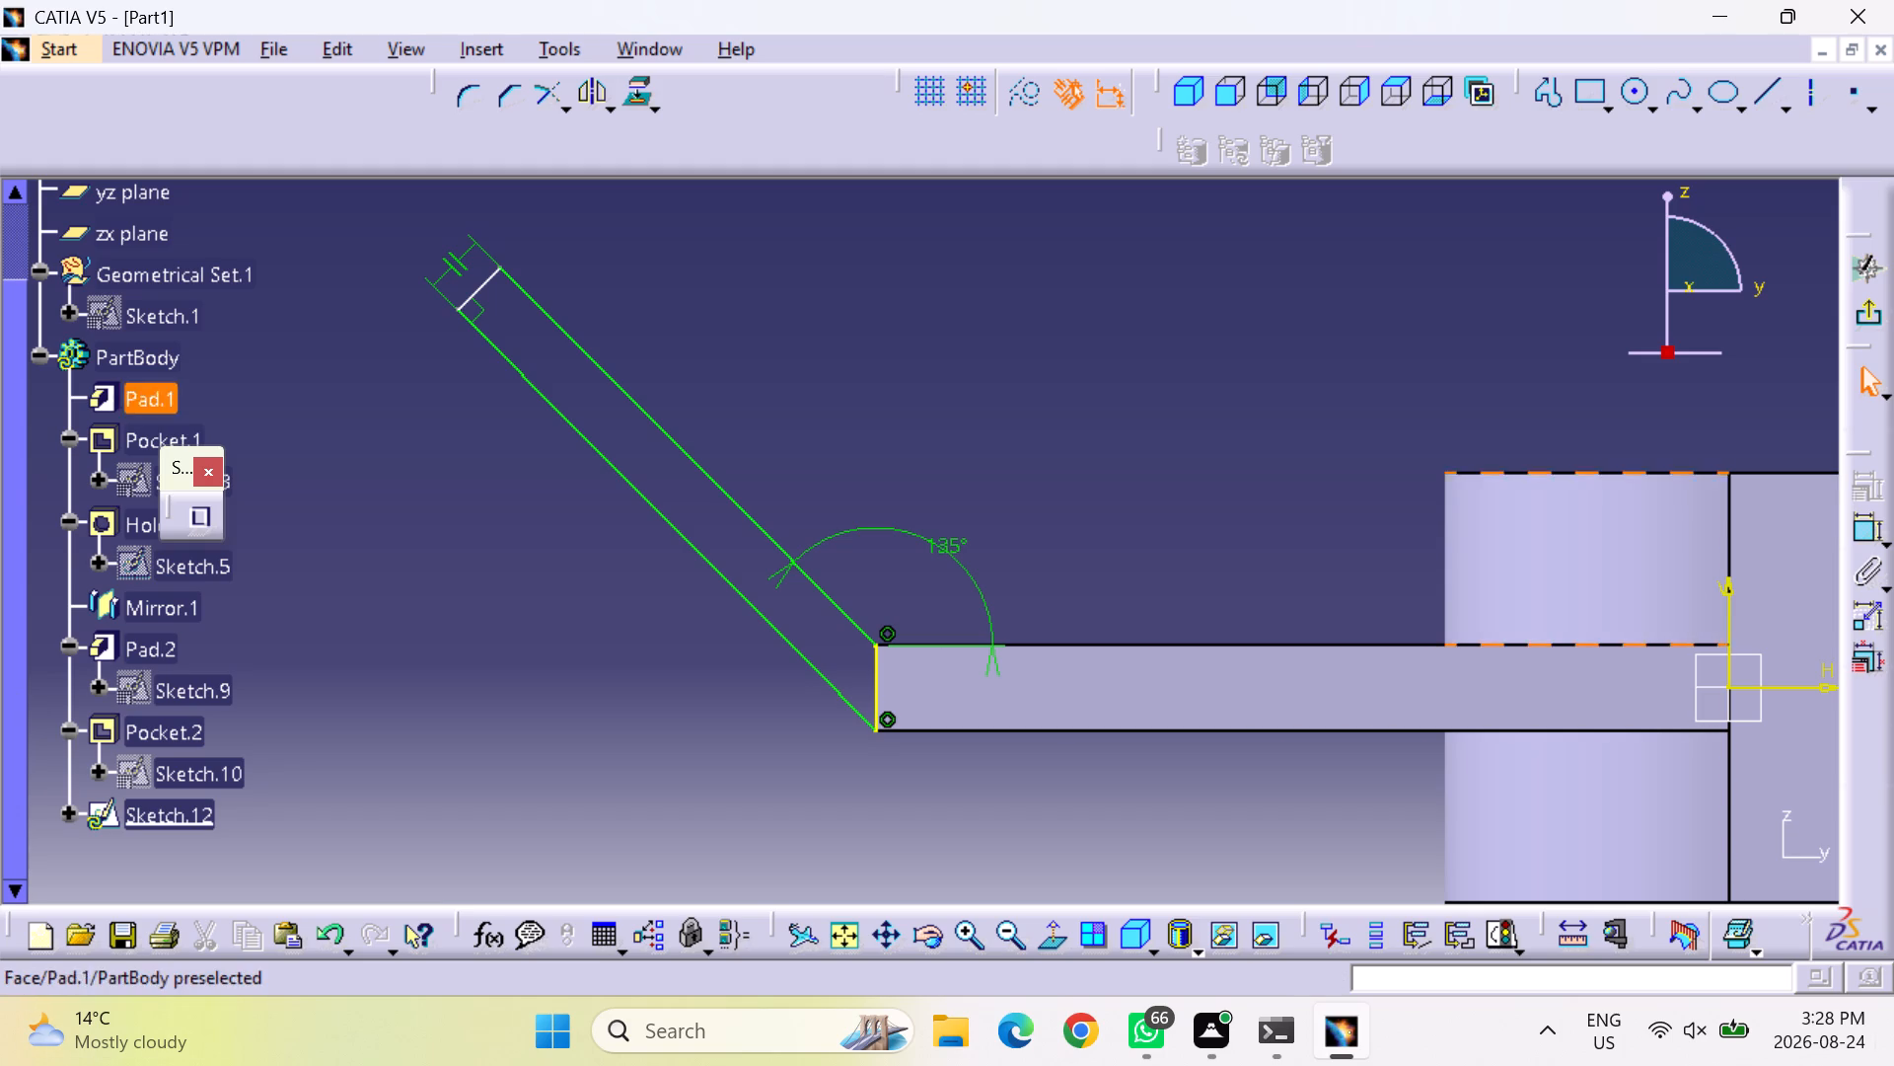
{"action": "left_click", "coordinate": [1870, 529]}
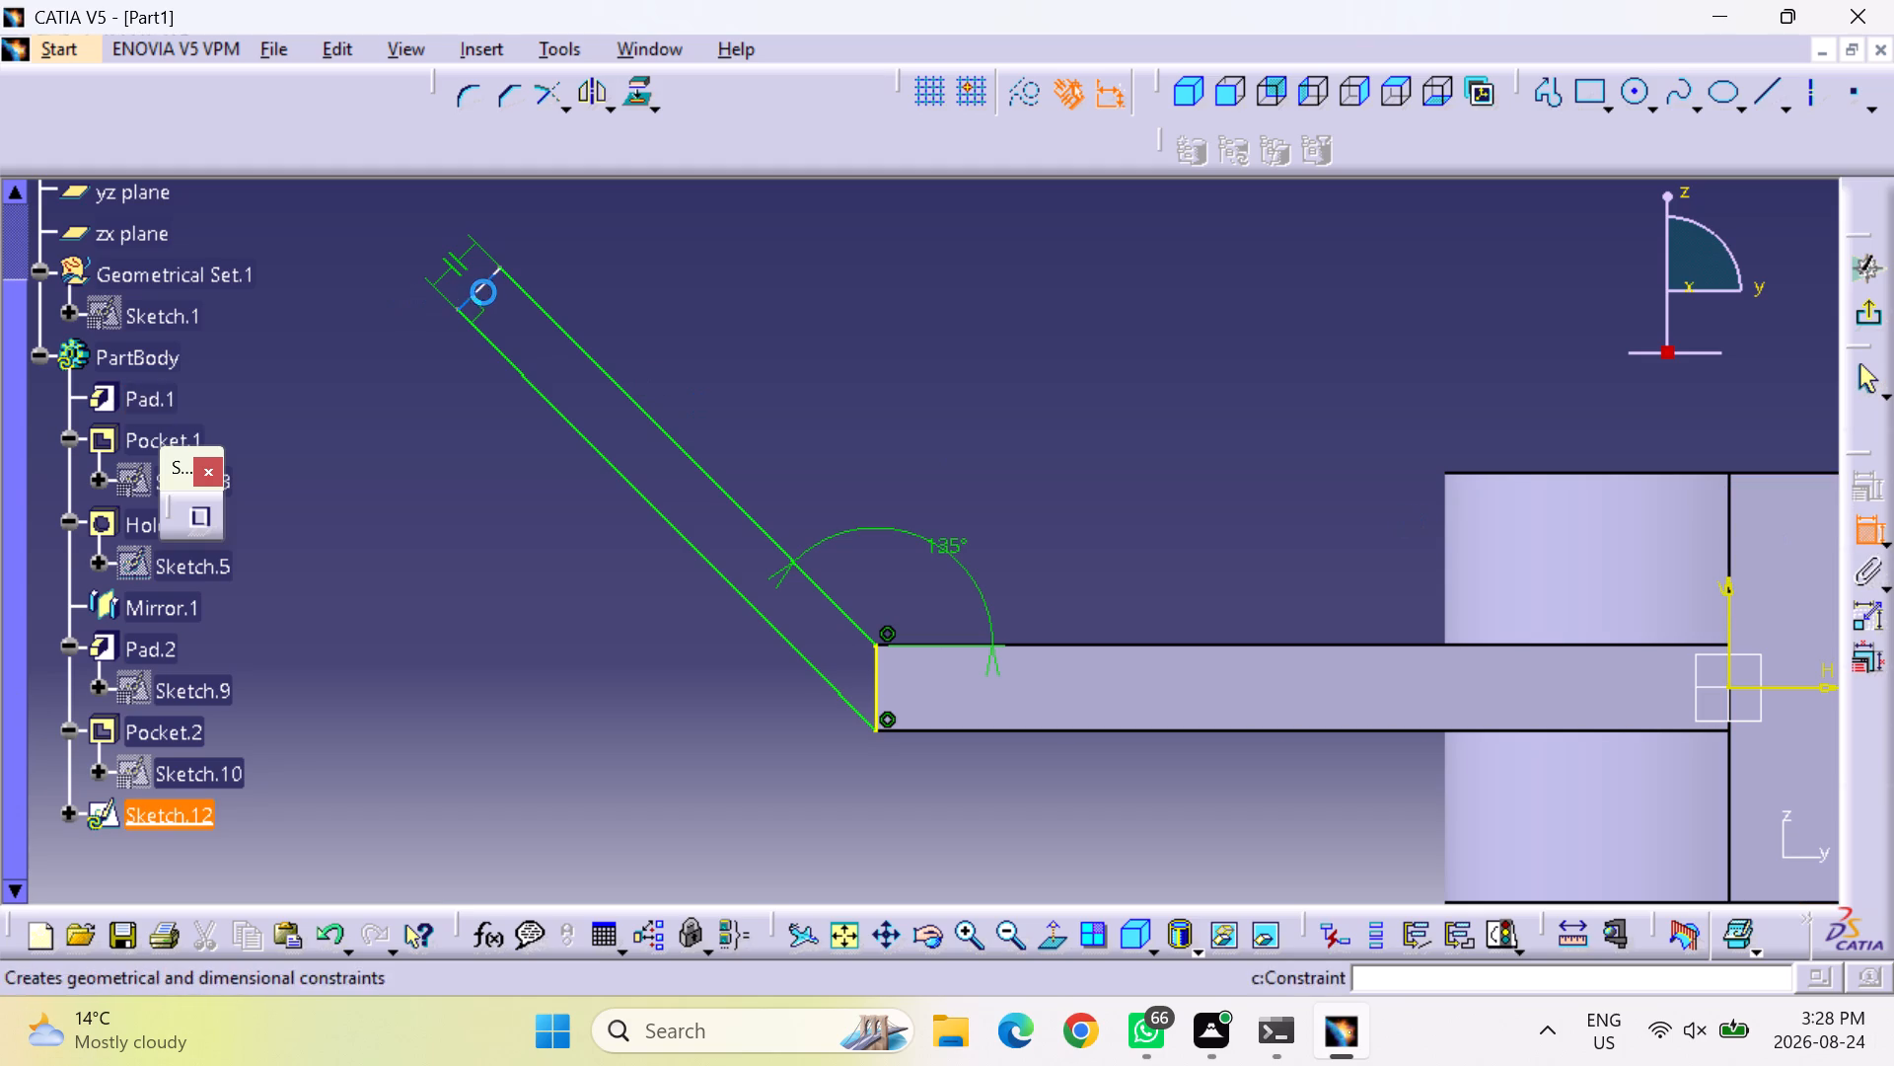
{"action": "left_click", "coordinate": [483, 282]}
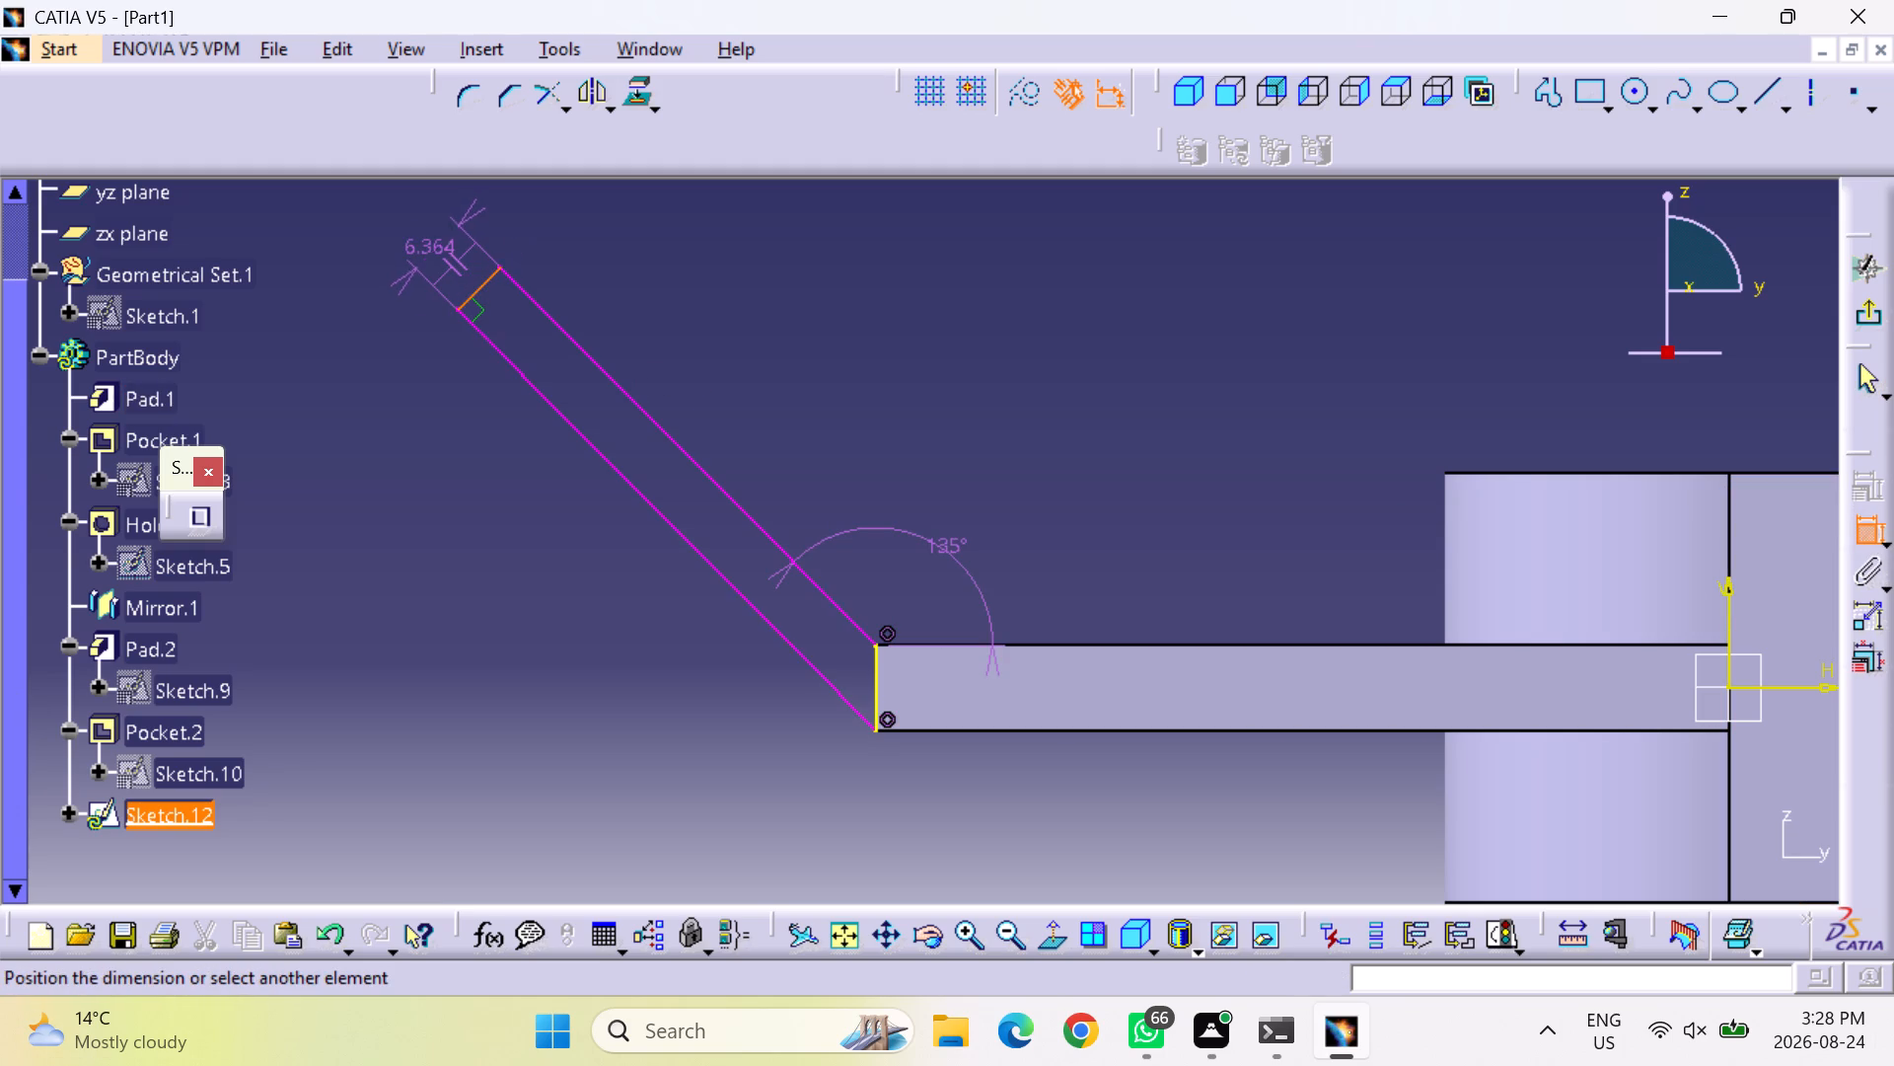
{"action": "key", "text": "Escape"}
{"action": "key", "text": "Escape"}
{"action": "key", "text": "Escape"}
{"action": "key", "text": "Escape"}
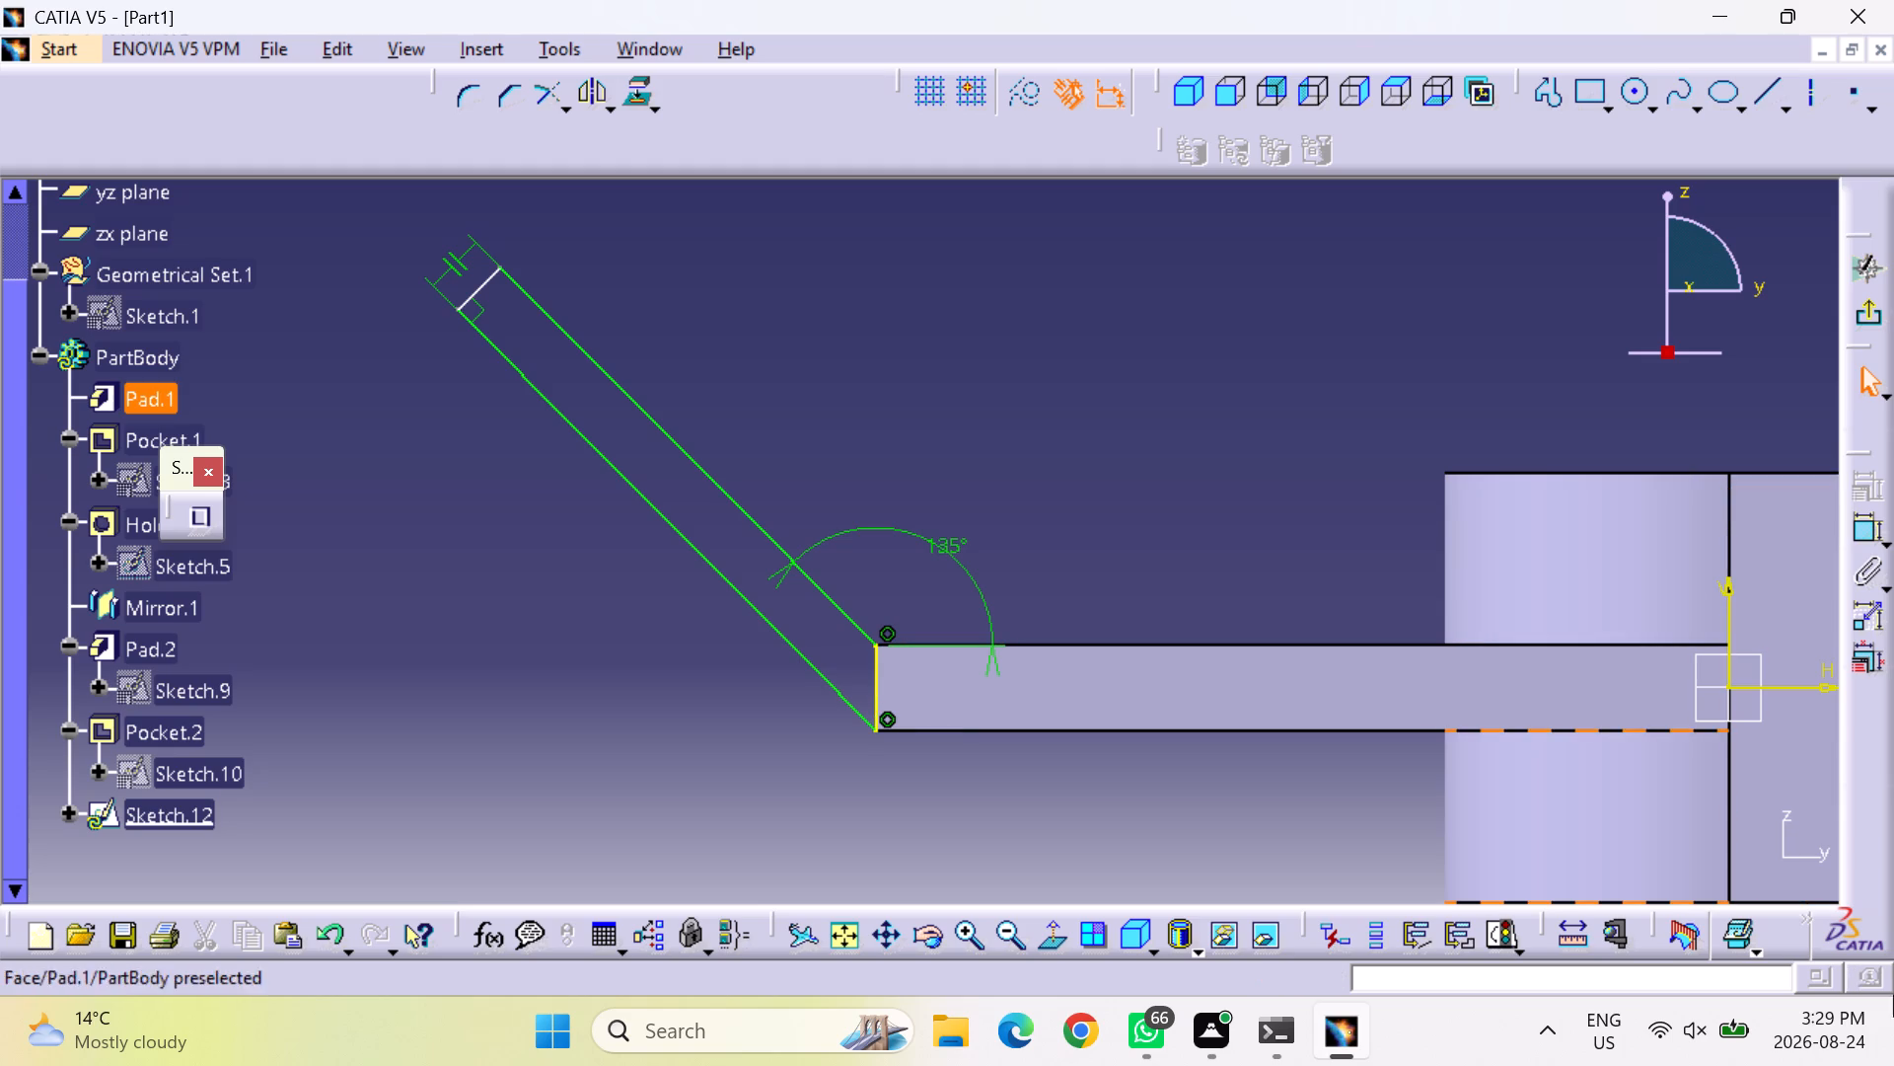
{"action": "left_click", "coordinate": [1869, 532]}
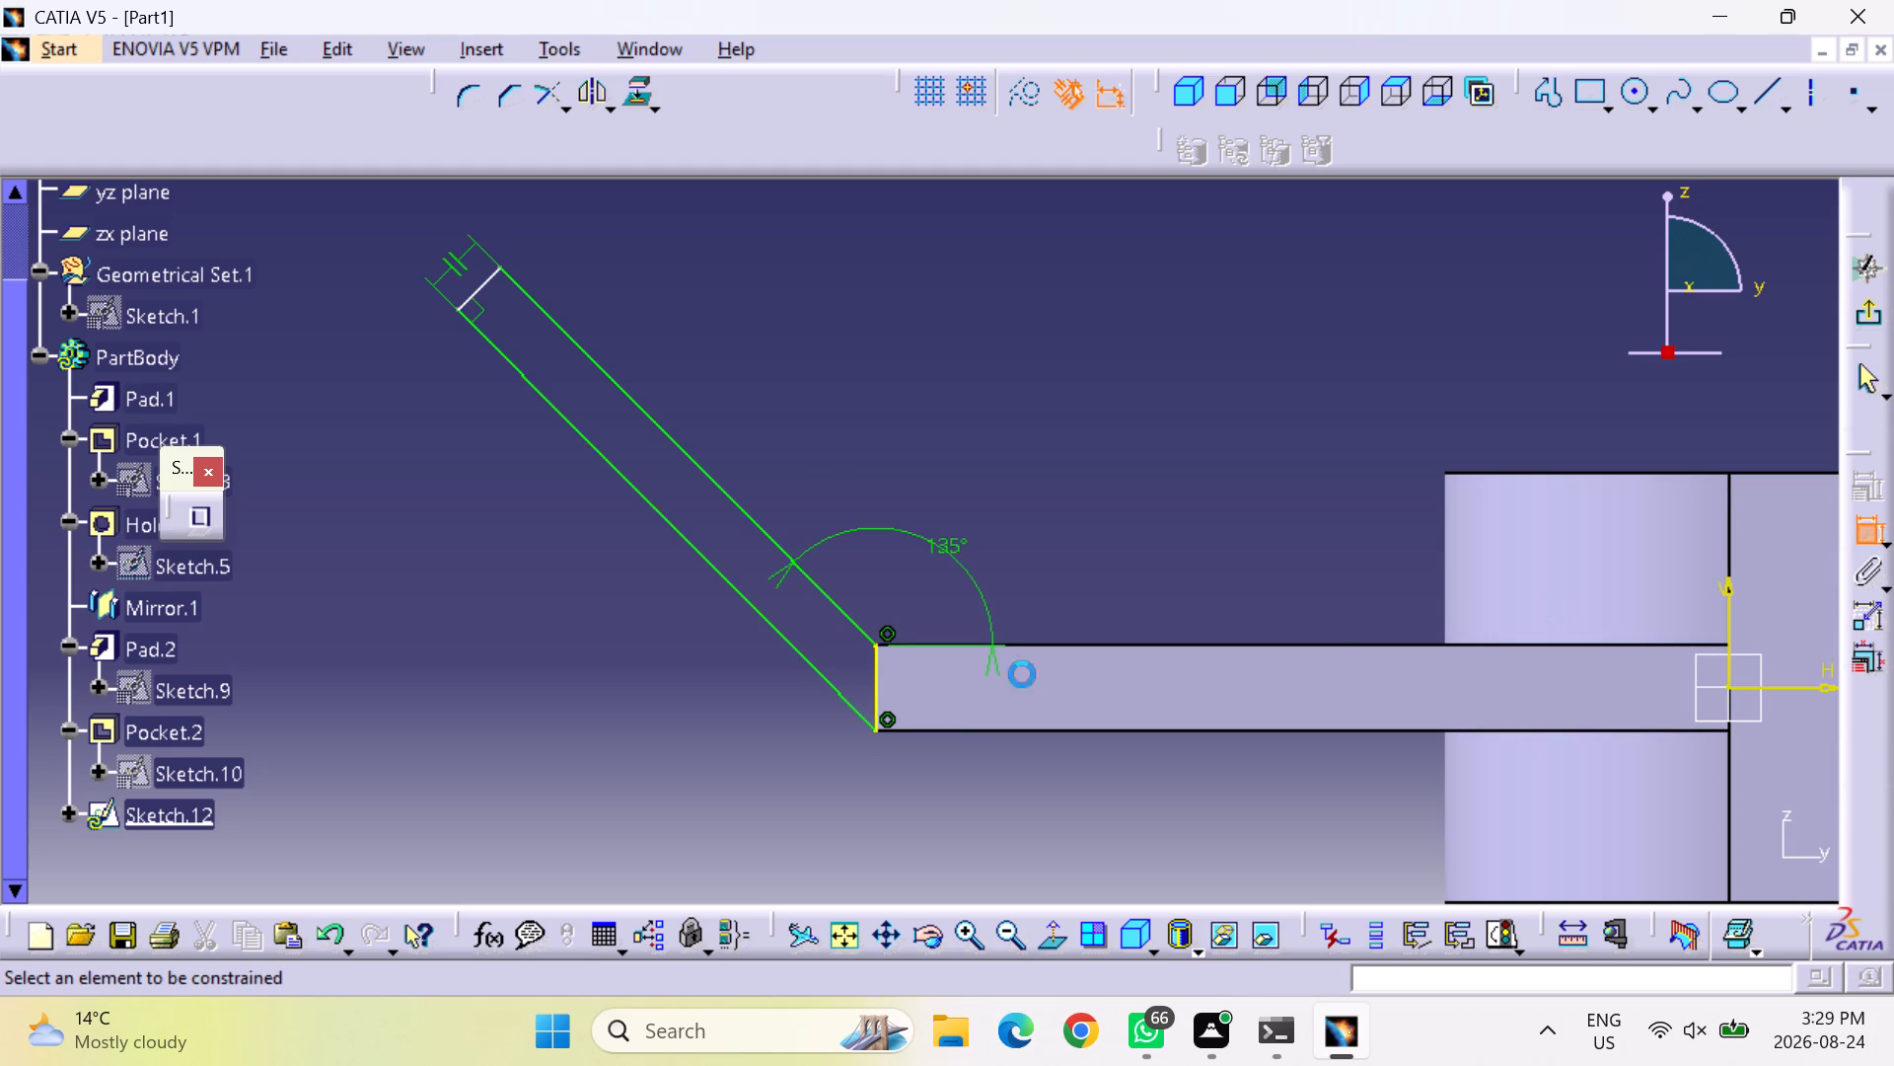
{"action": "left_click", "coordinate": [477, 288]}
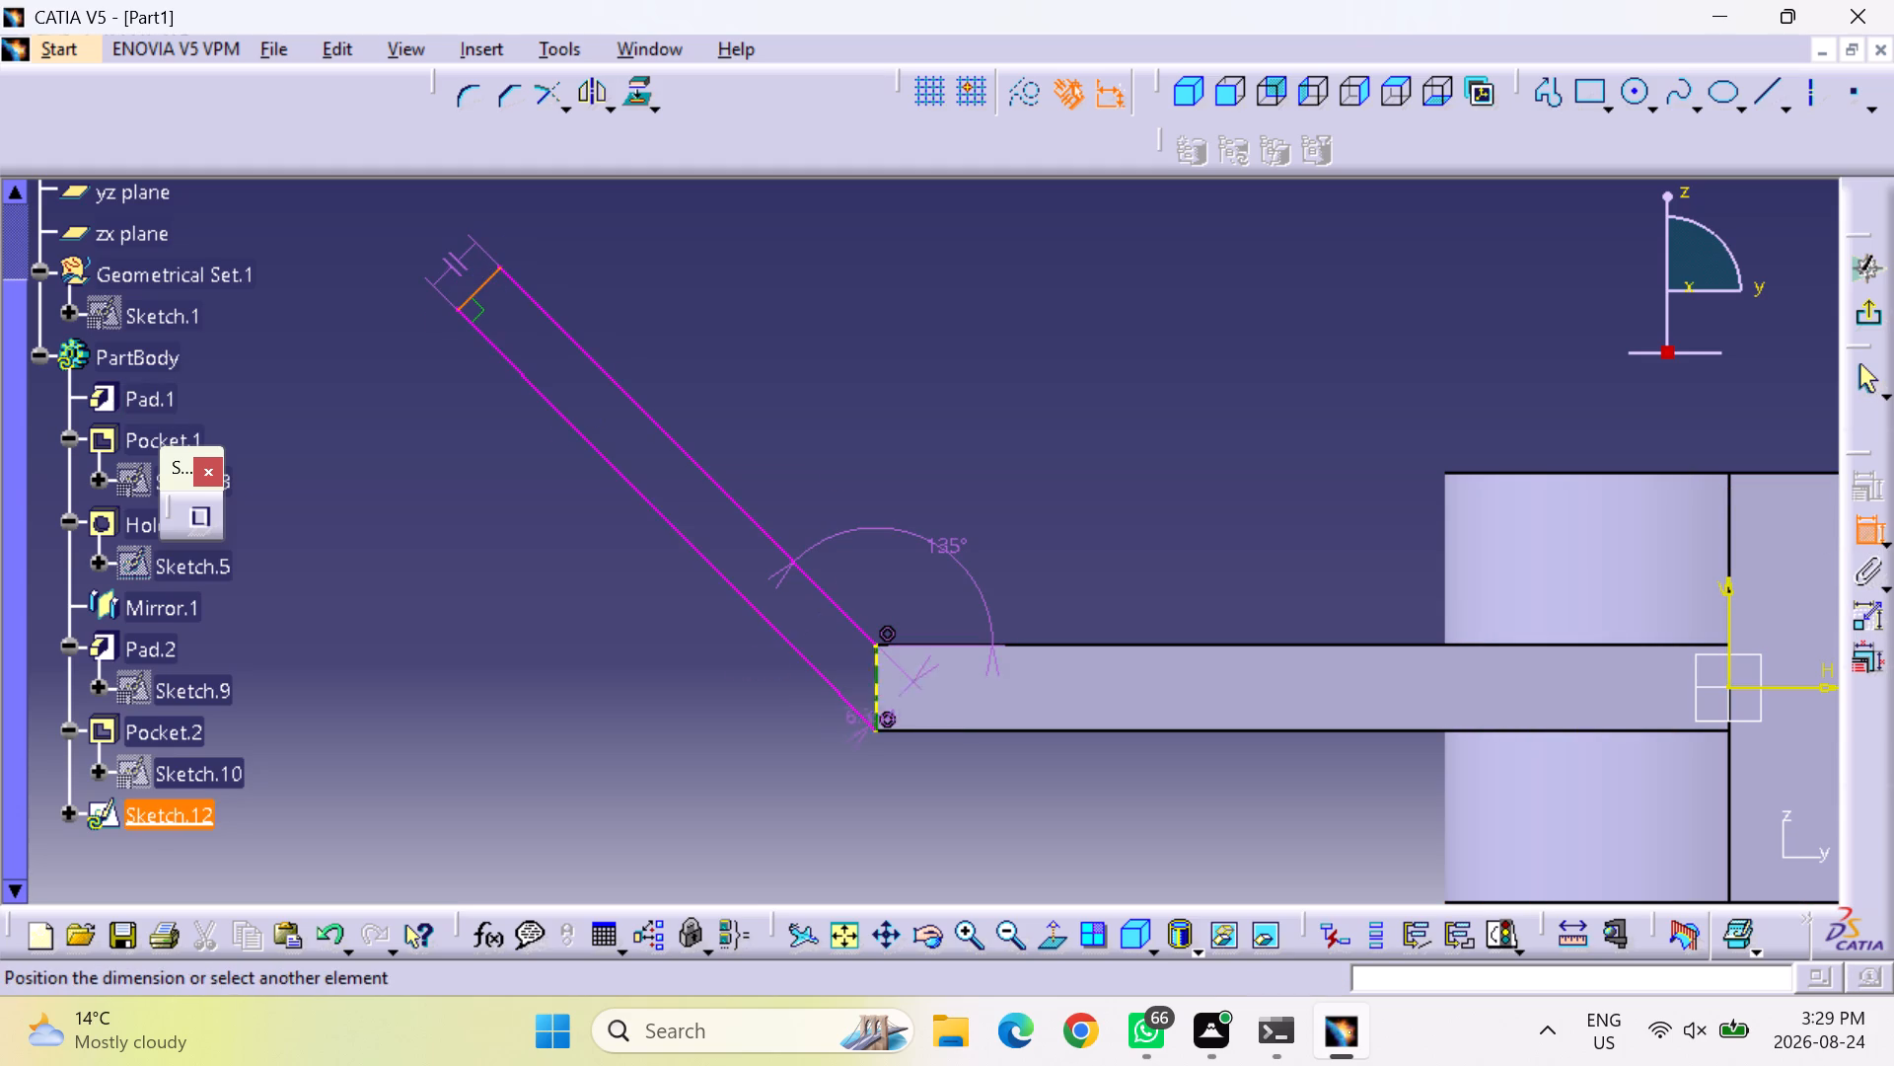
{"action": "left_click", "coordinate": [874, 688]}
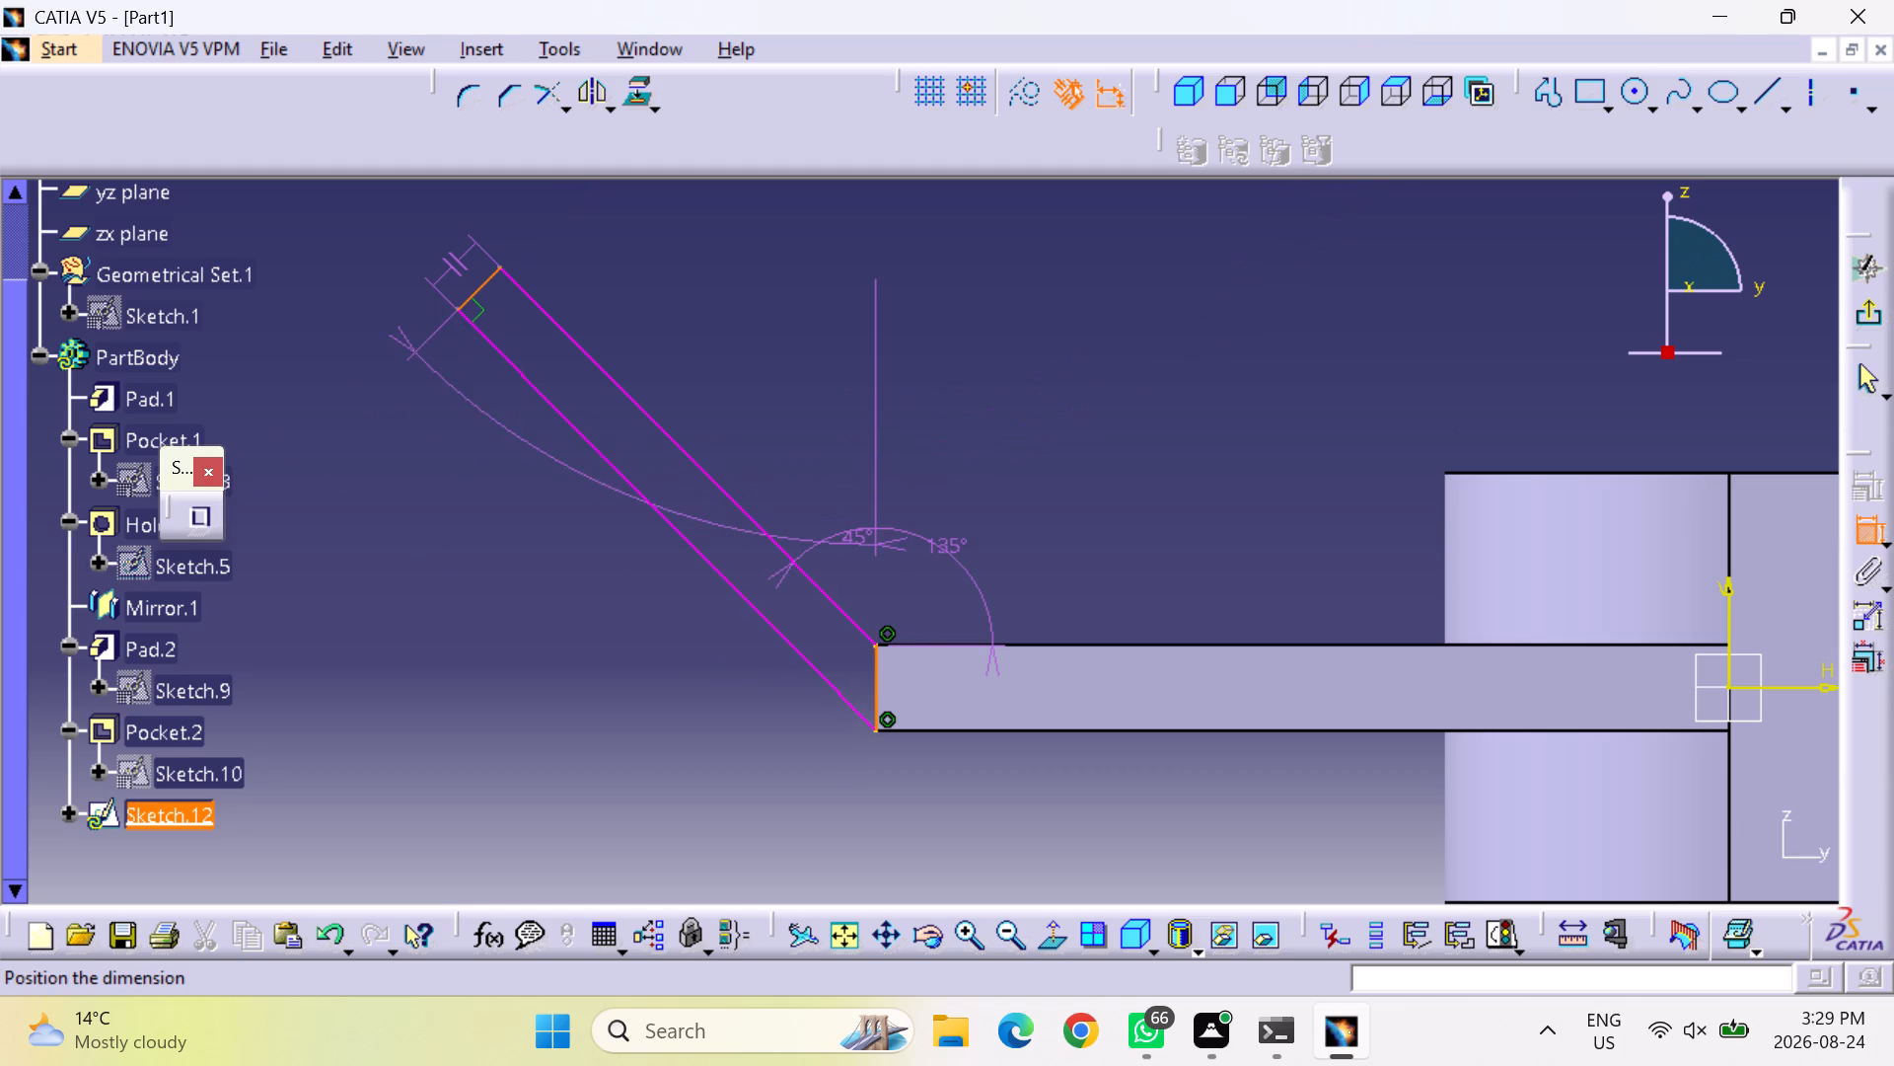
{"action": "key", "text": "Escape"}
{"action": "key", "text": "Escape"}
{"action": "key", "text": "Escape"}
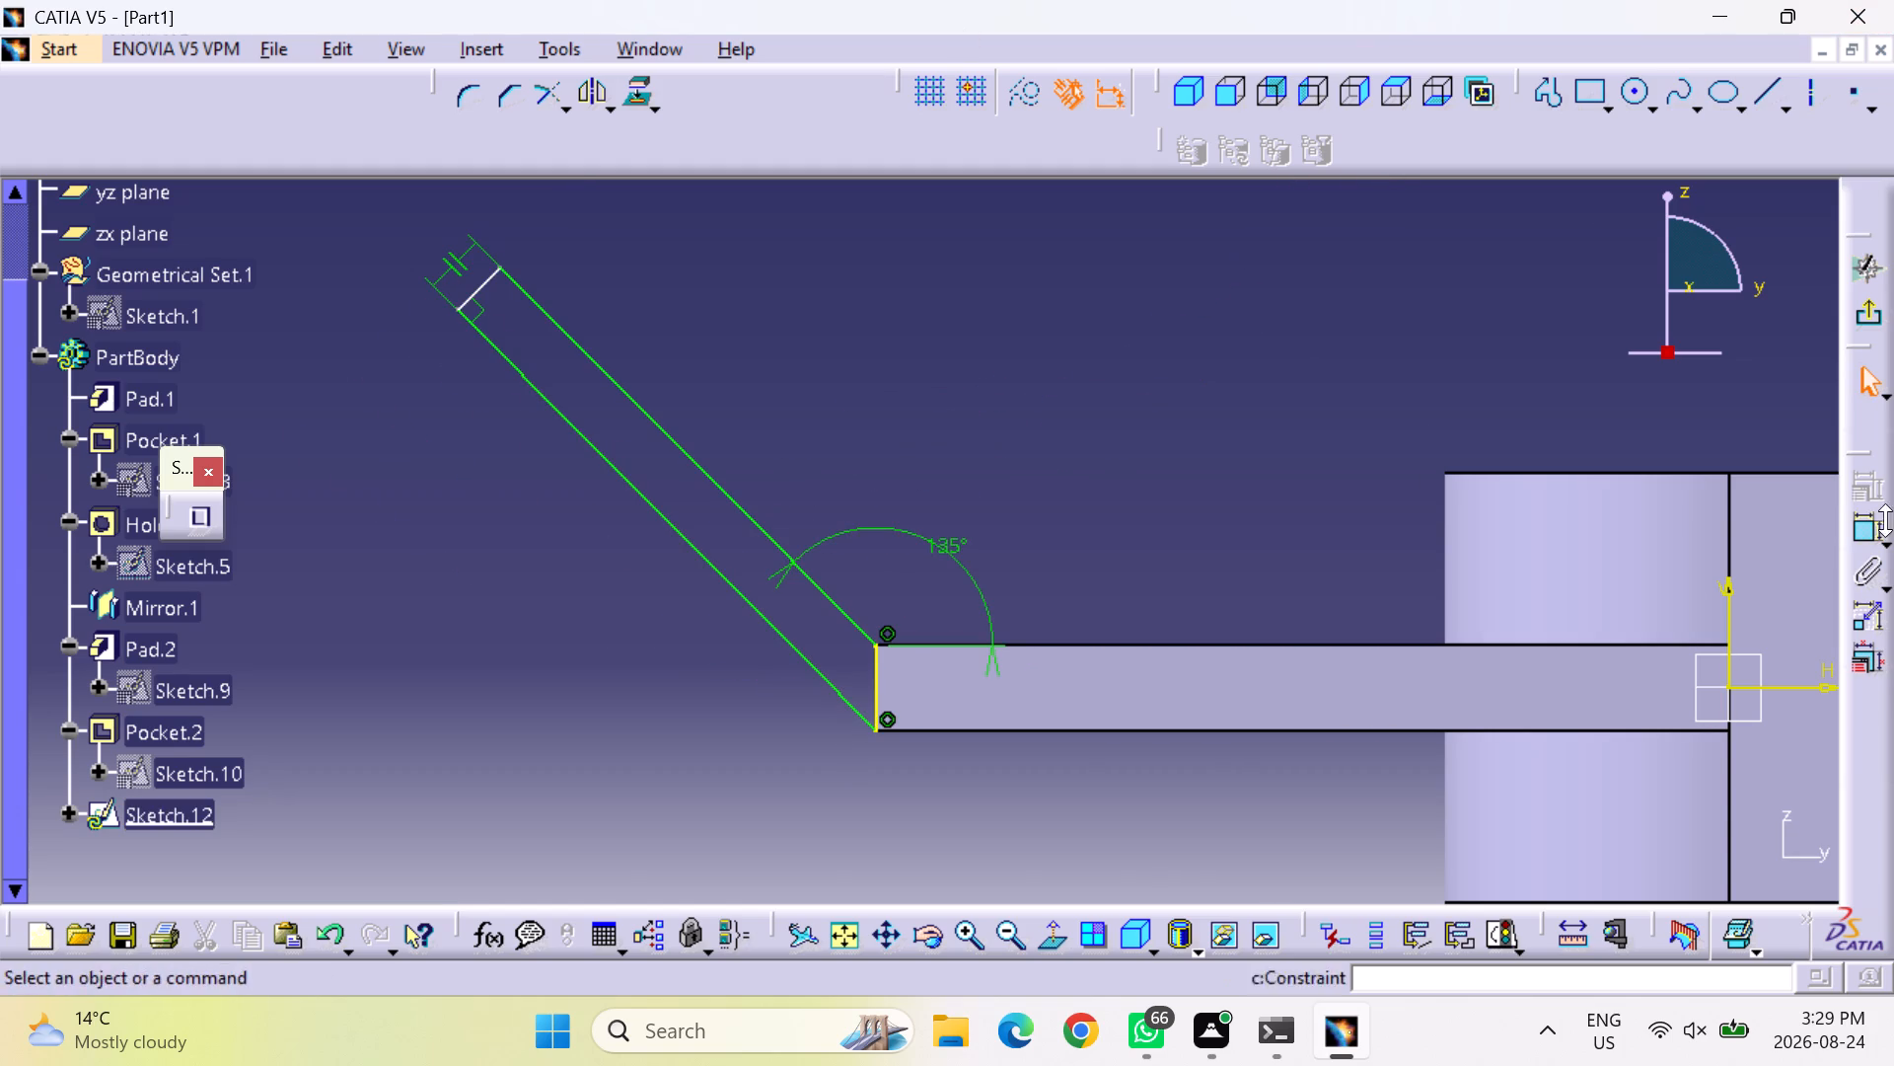
Dimension the length of the arm's upper slanted line, set it to 38+15+7.5 (60.5 mm), and exit the sketch.
{"action": "left_click", "coordinate": [1861, 529]}
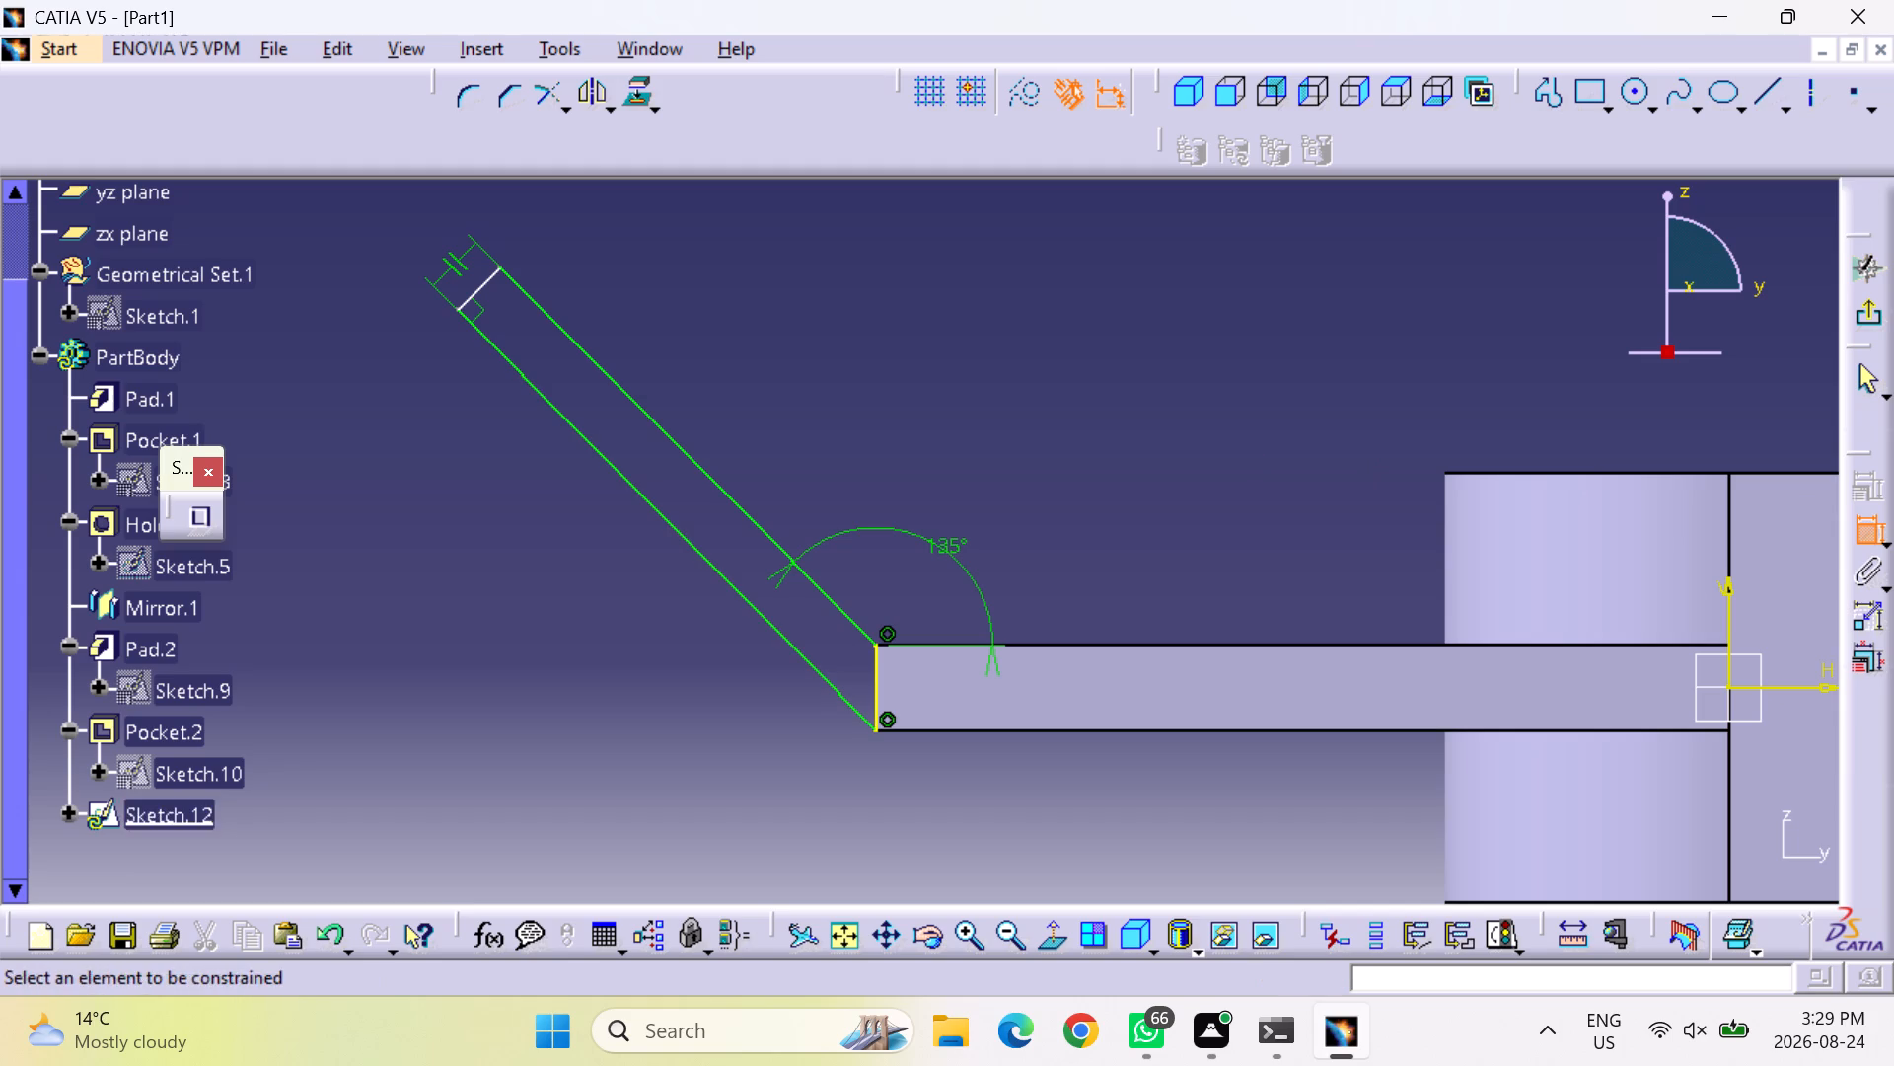
{"action": "left_click", "coordinate": [692, 462]}
{"action": "left_click", "coordinate": [828, 404]}
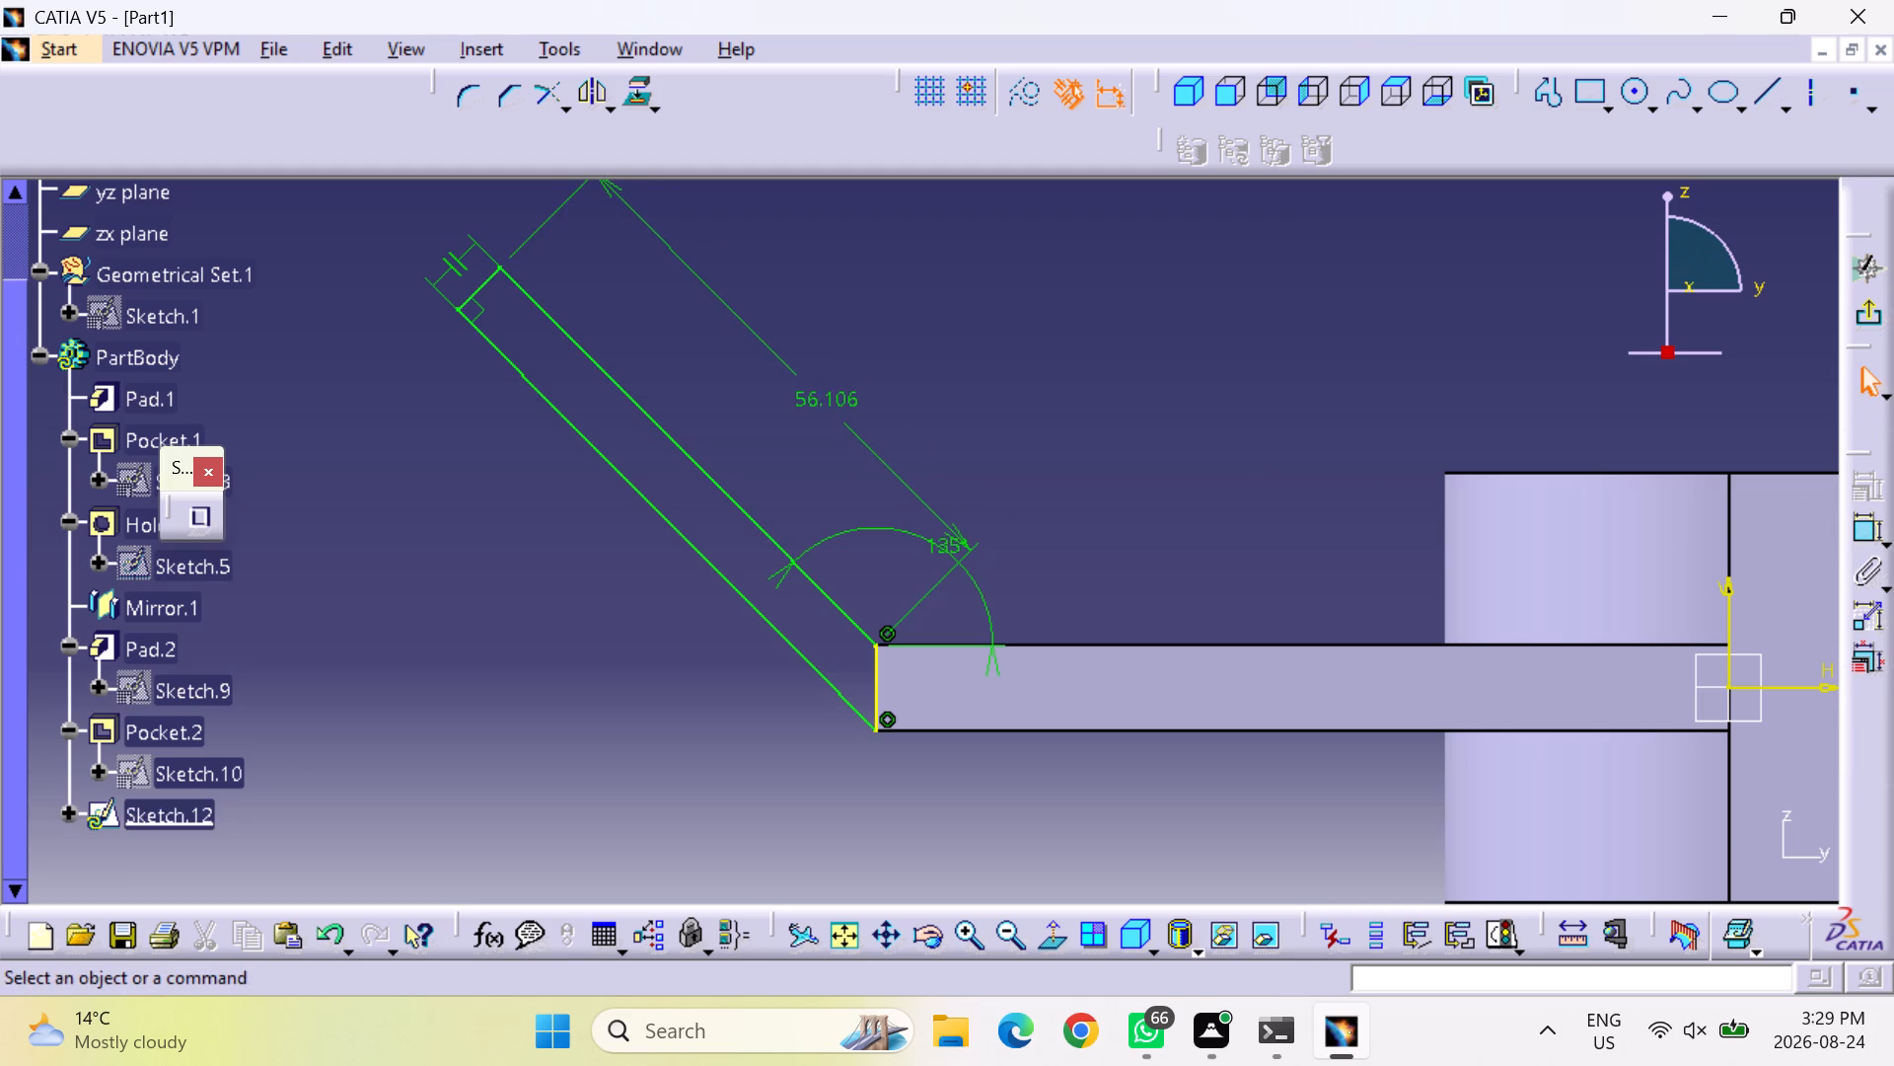
{"action": "double_click", "coordinate": [828, 404]}
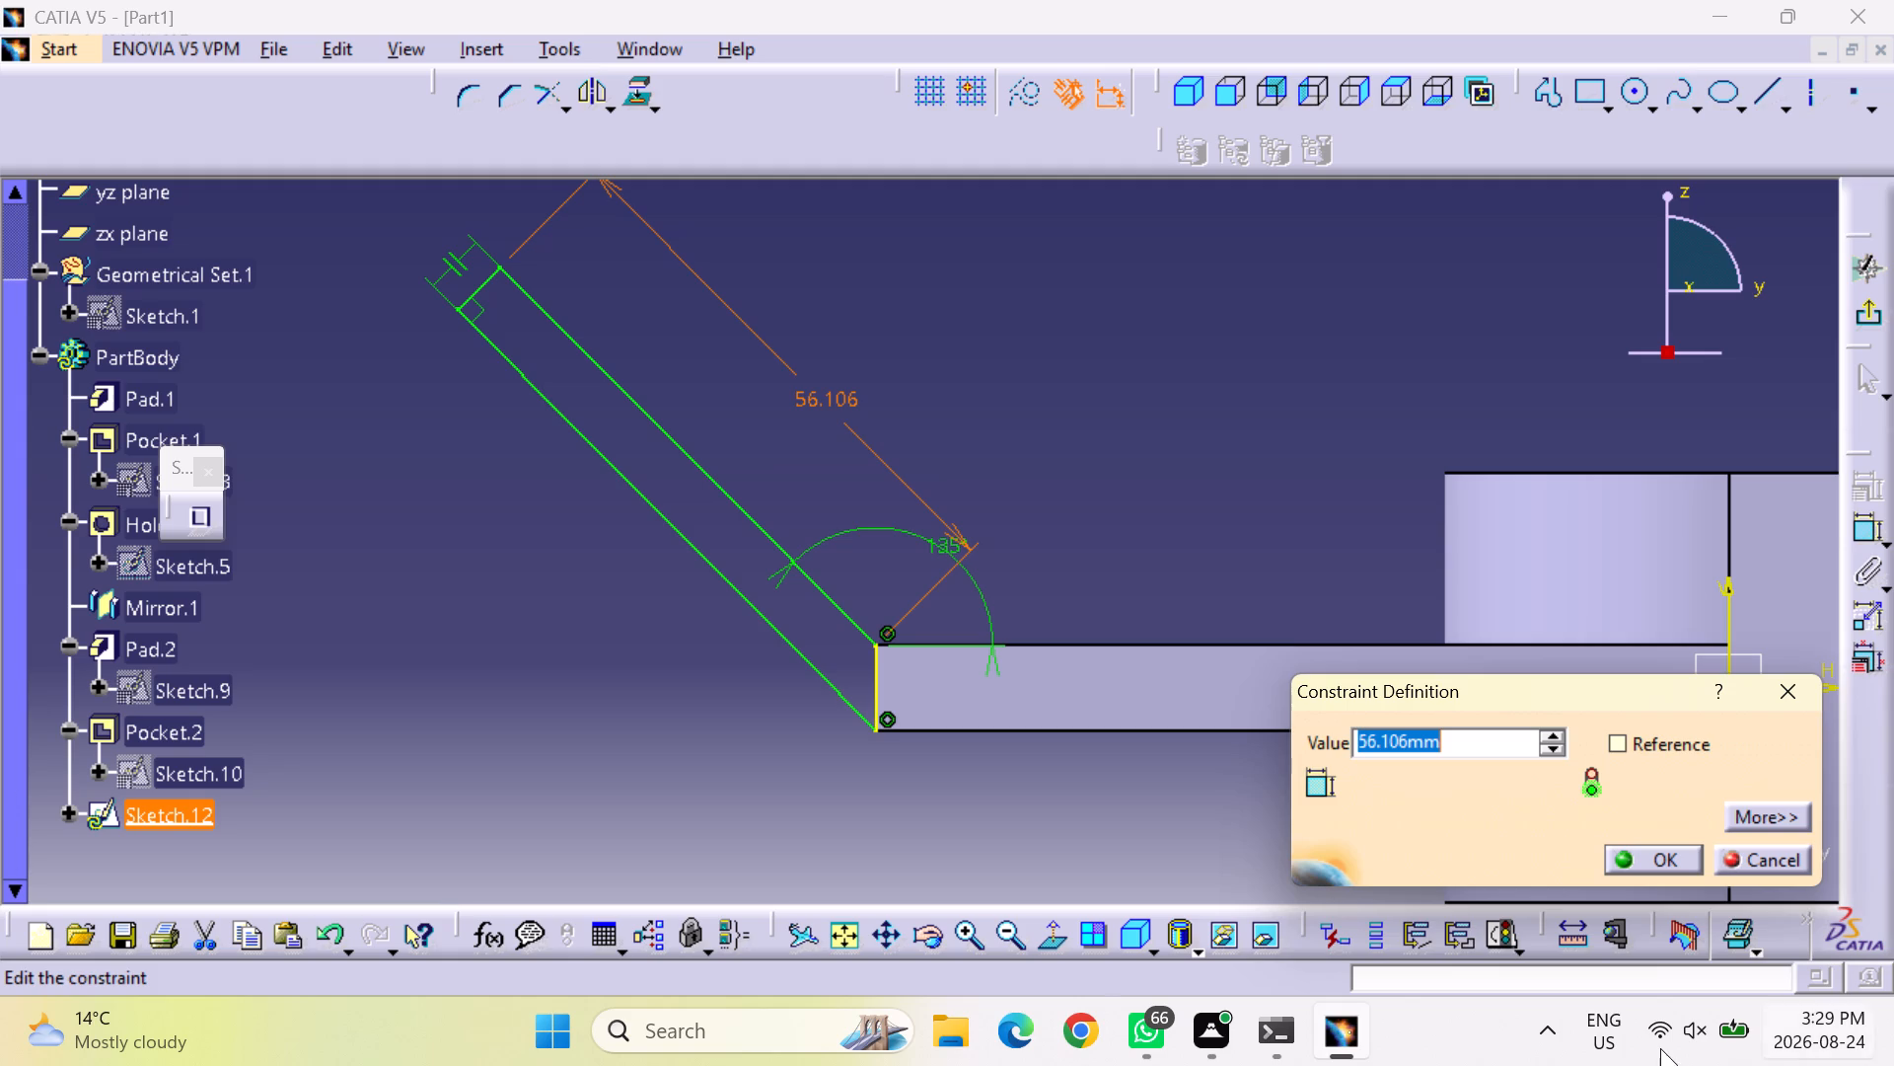
{"action": "key", "text": "3"}
{"action": "key", "text": "8"}
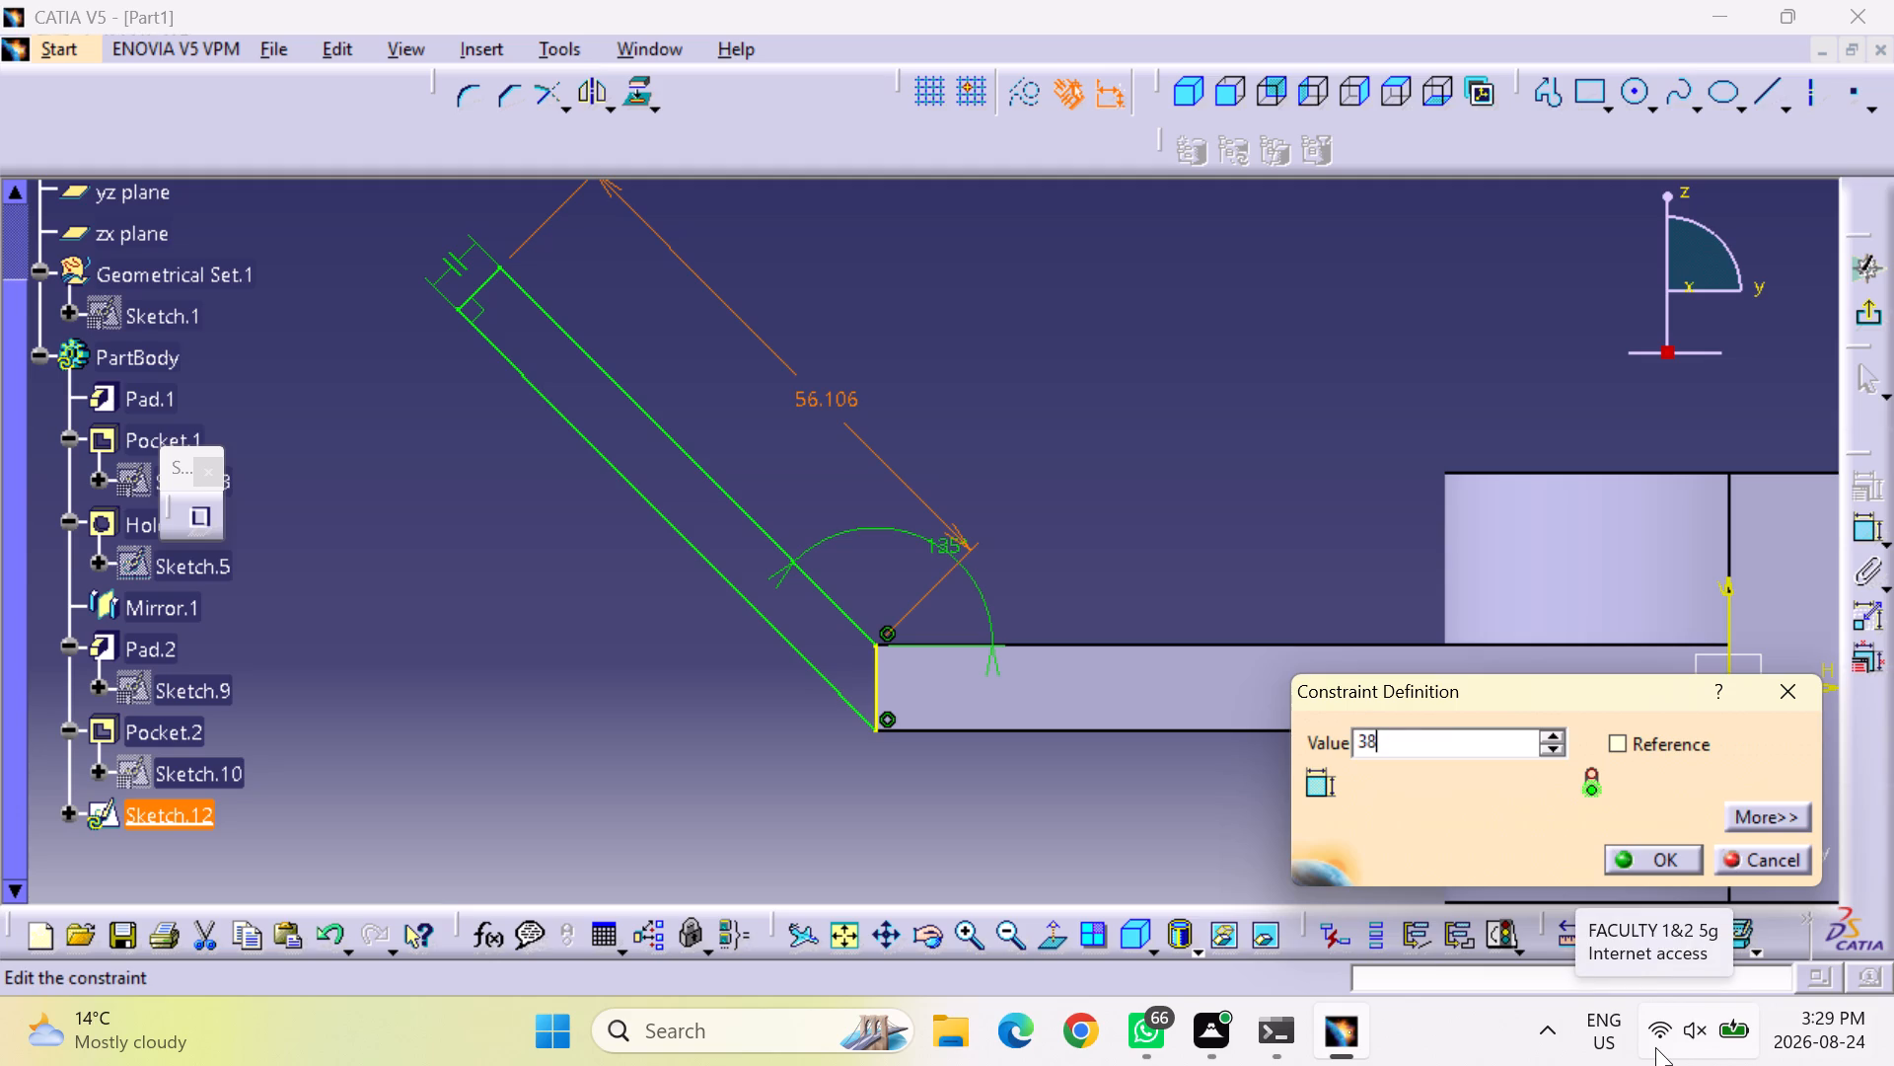
{"action": "type", "text": "=15"}
{"action": "key", "text": "BackSpace"}
{"action": "key", "text": "BackSpace"}
{"action": "key", "text": "BackSpace"}
{"action": "key", "text": "shift+plus"}
{"action": "type", "text": "15"}
{"action": "key", "text": "shift+plus"}
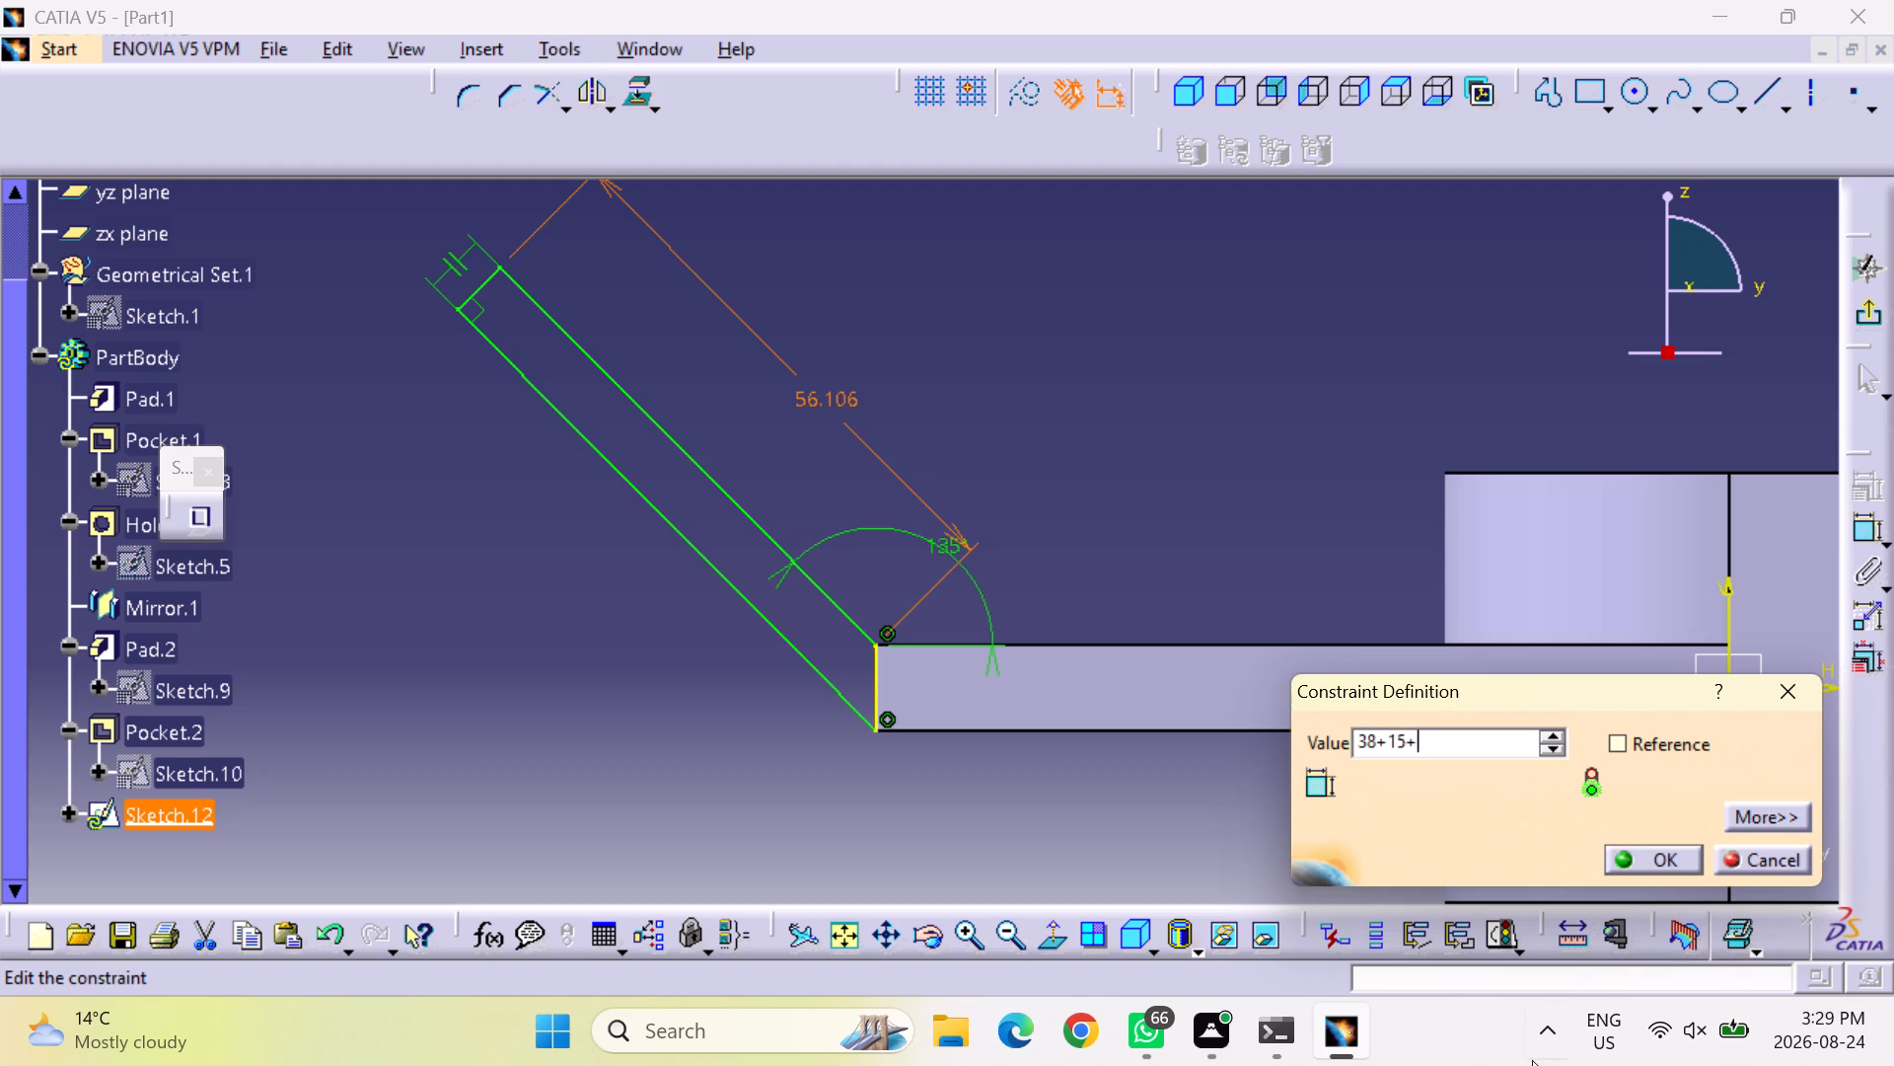
{"action": "type", "text": "7.5"}
{"action": "key", "text": "Return"}
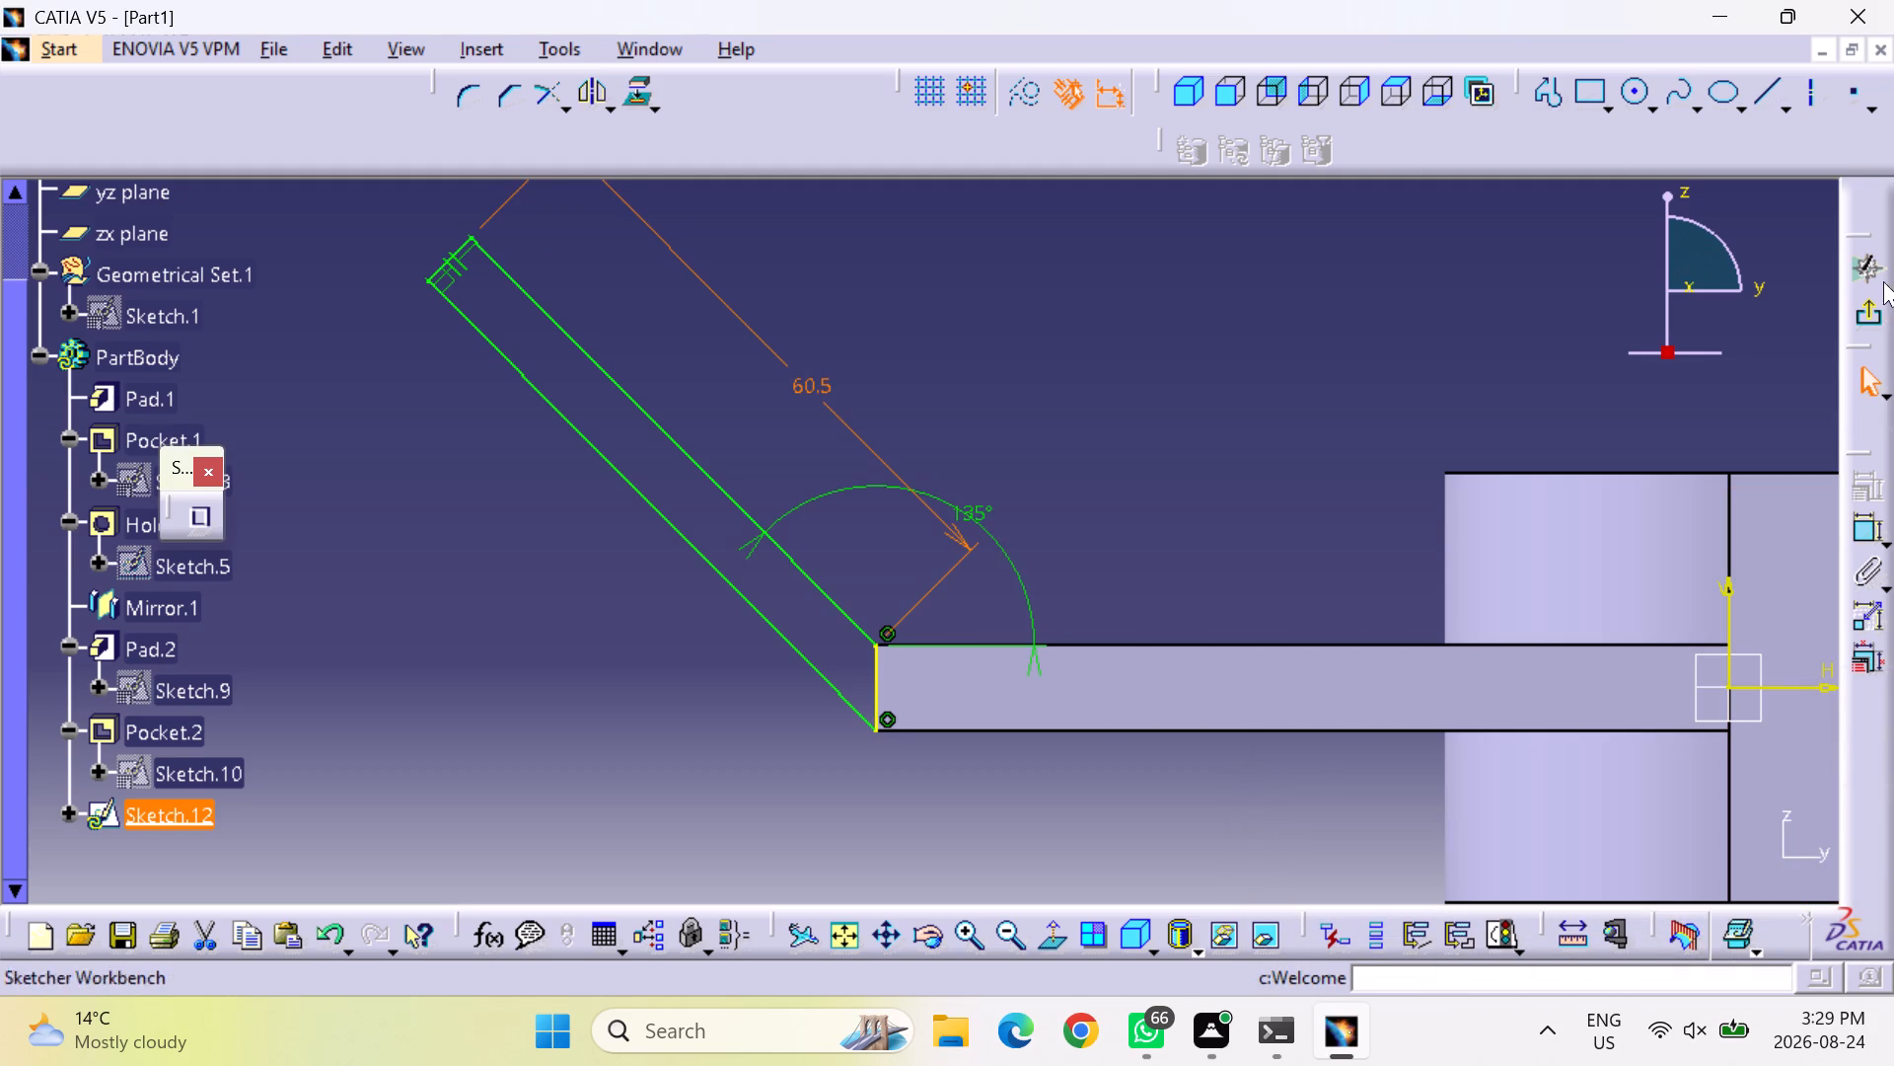
{"action": "left_click", "coordinate": [1865, 321]}
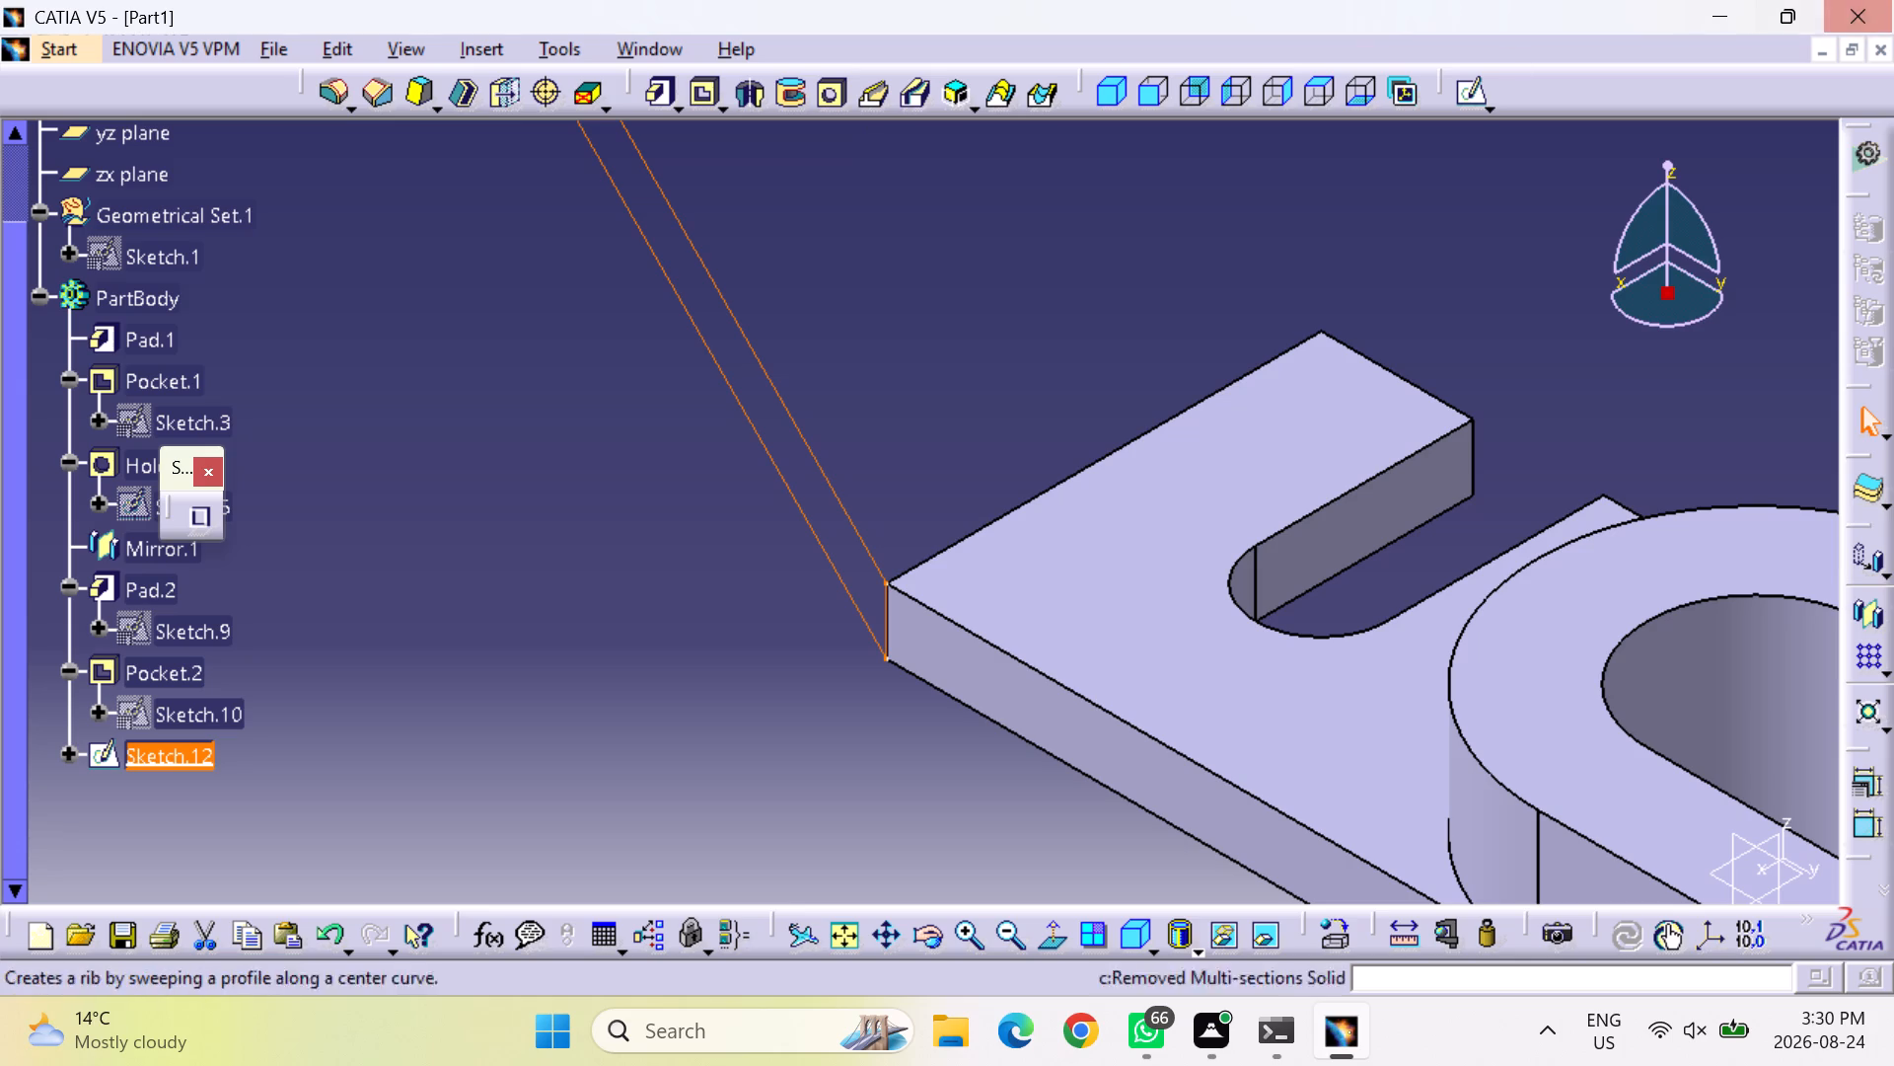
Start a Pad of the arm profile with its direction reversed across the plate, without mirrored extent, and a length of 60 mm.
{"action": "left_click", "coordinate": [334, 97]}
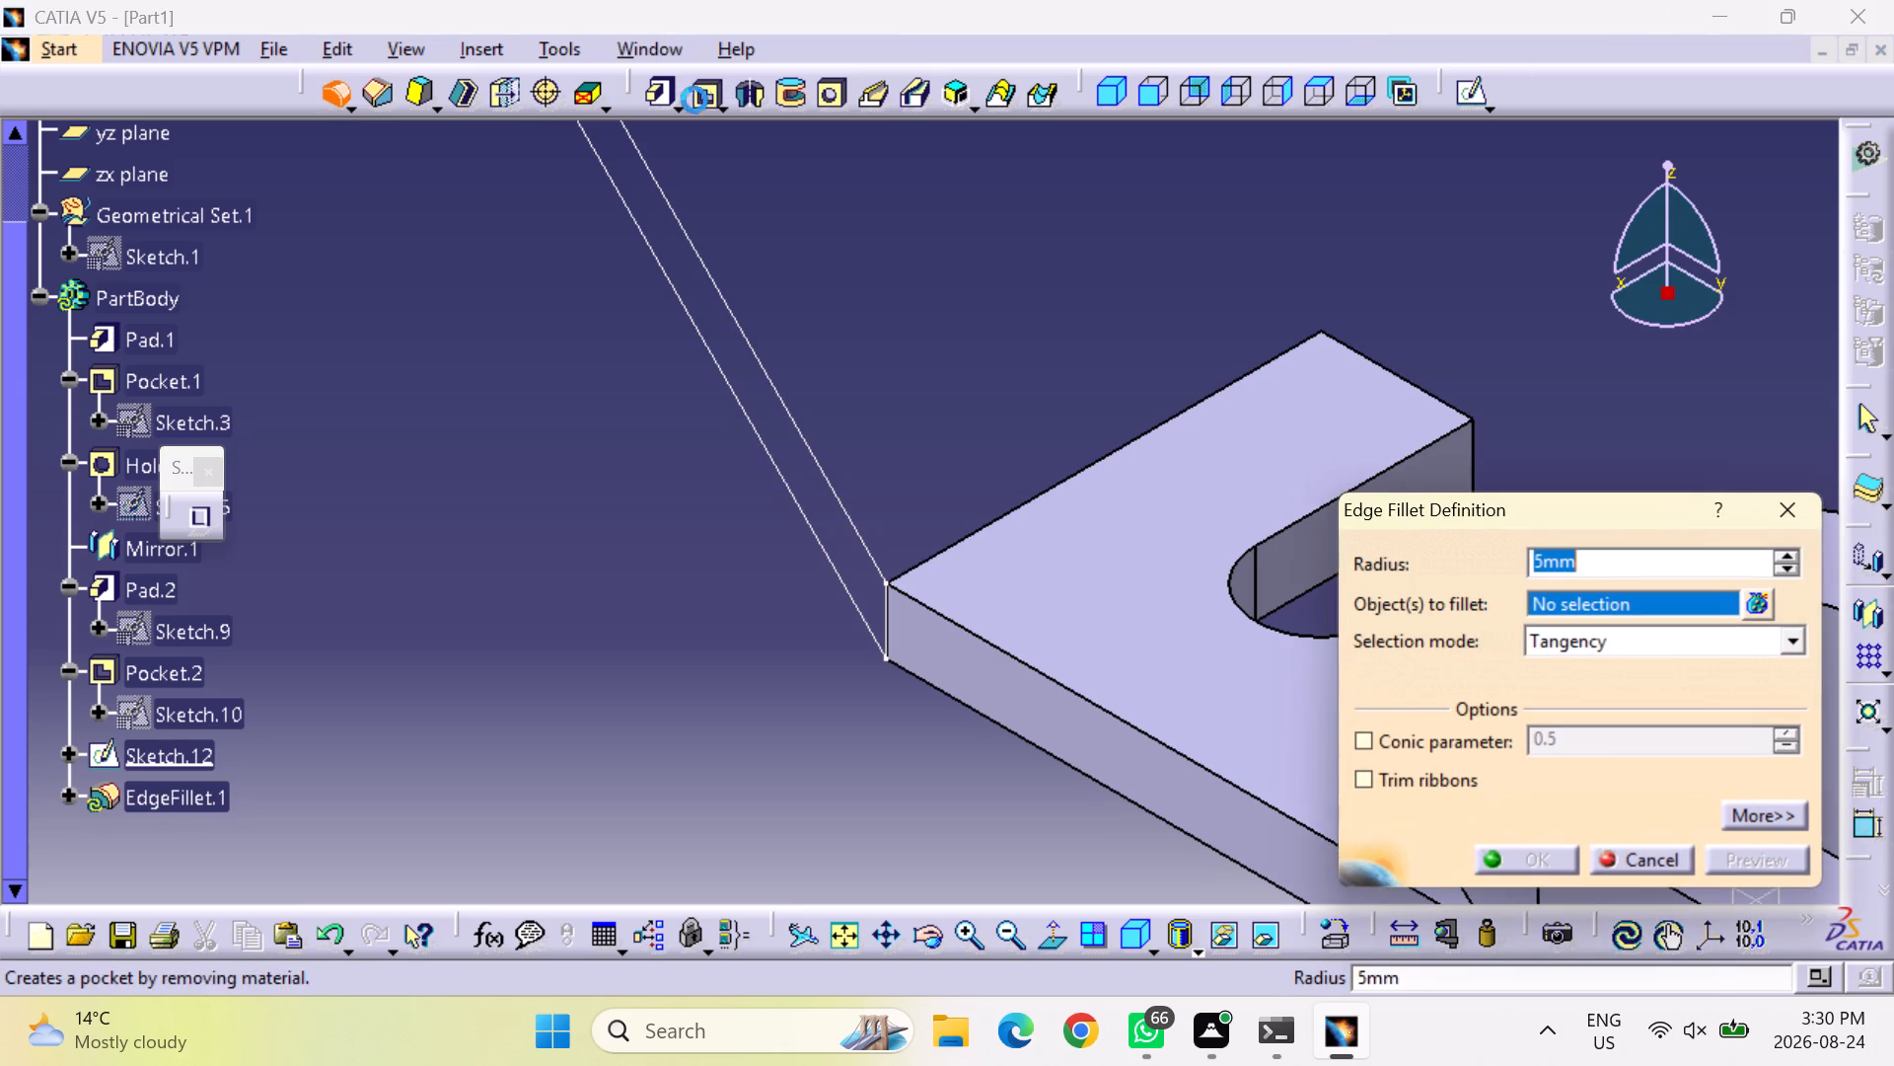
{"action": "left_click", "coordinate": [1802, 504]}
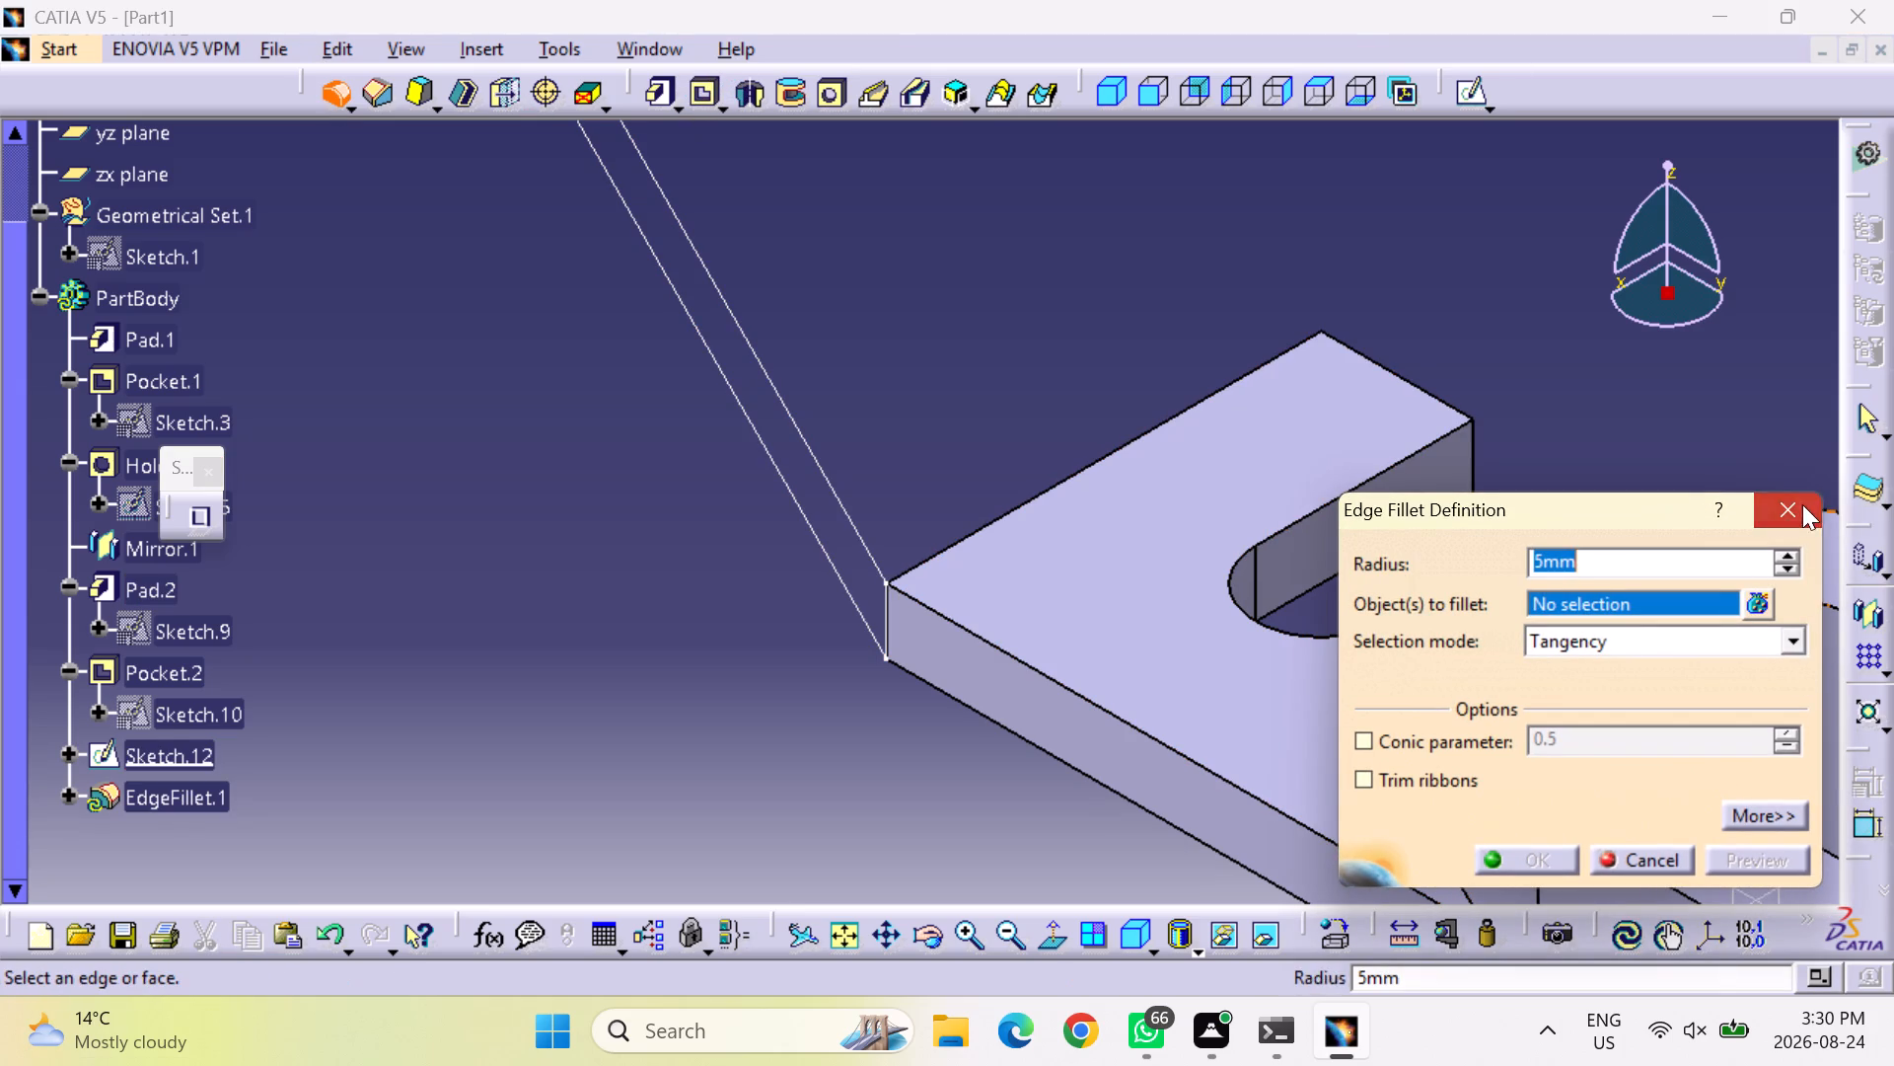
{"action": "left_click", "coordinate": [664, 103]}
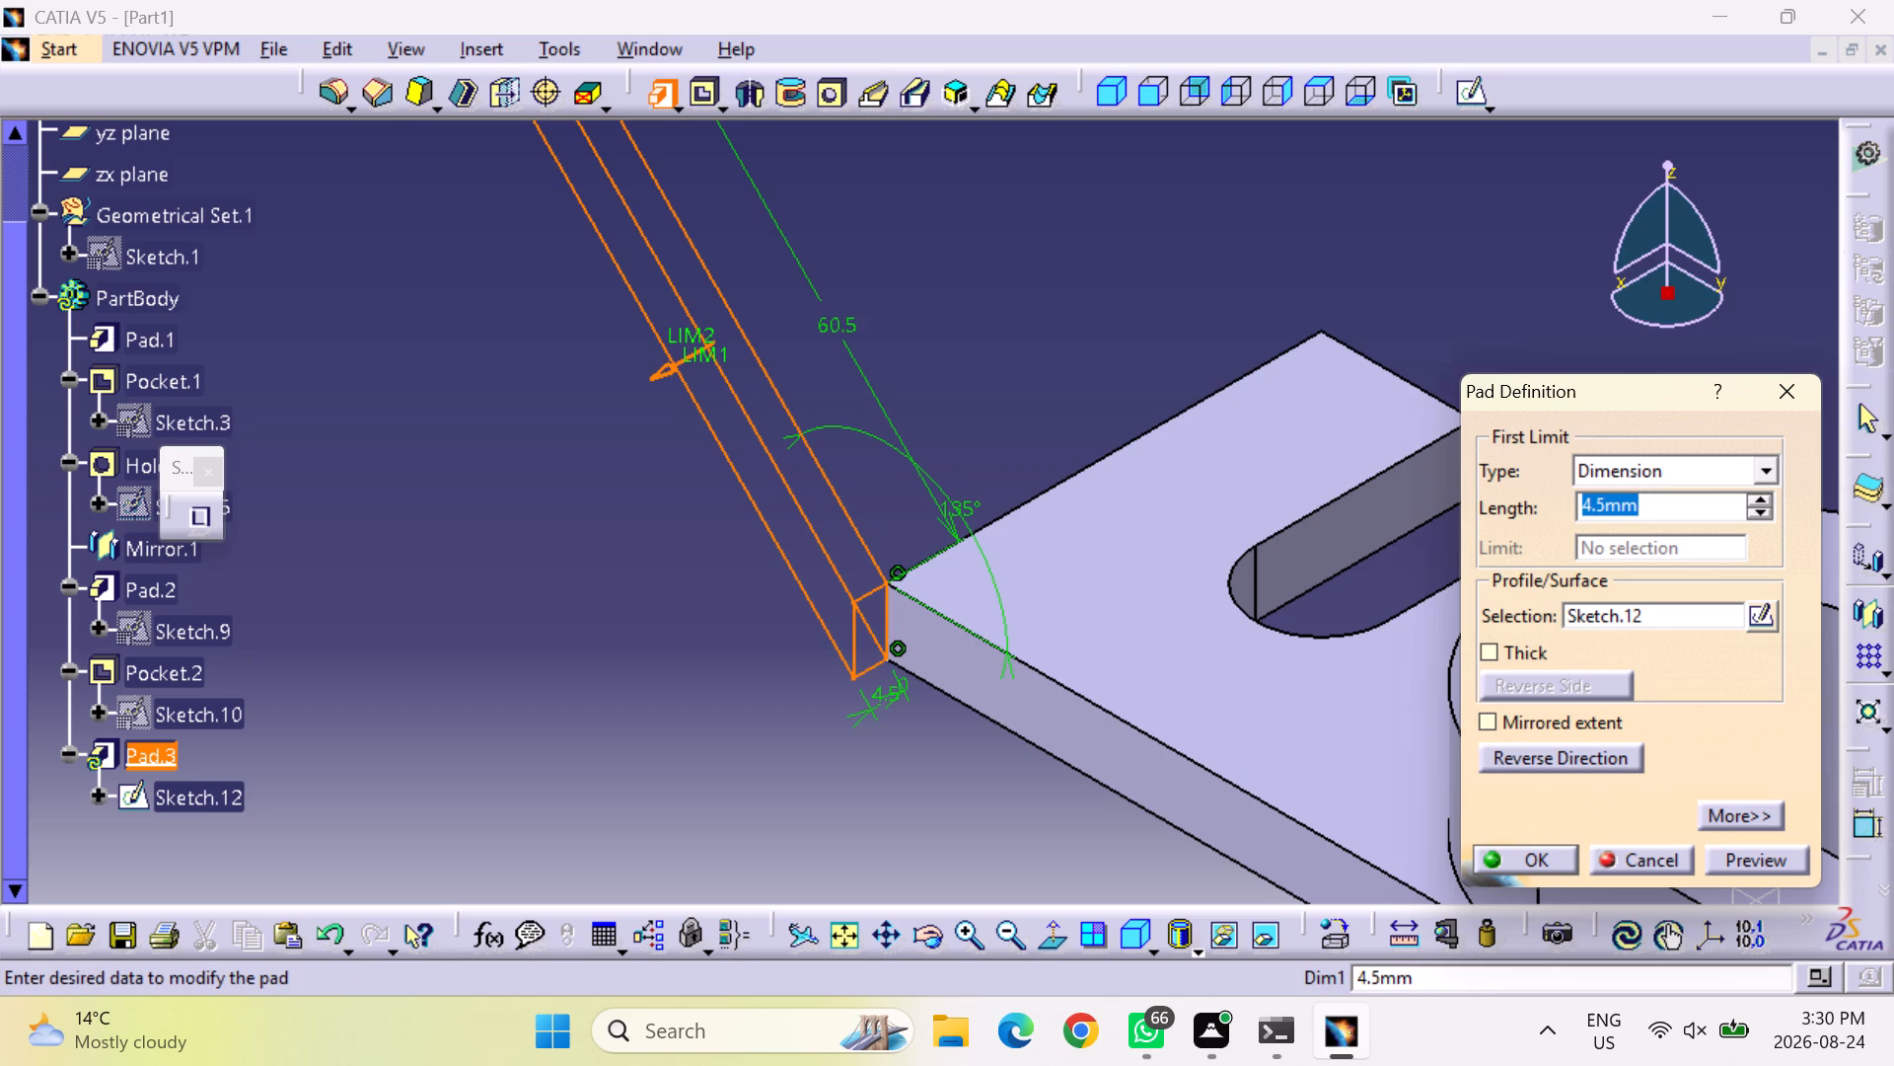
{"action": "left_click", "coordinate": [1545, 721]}
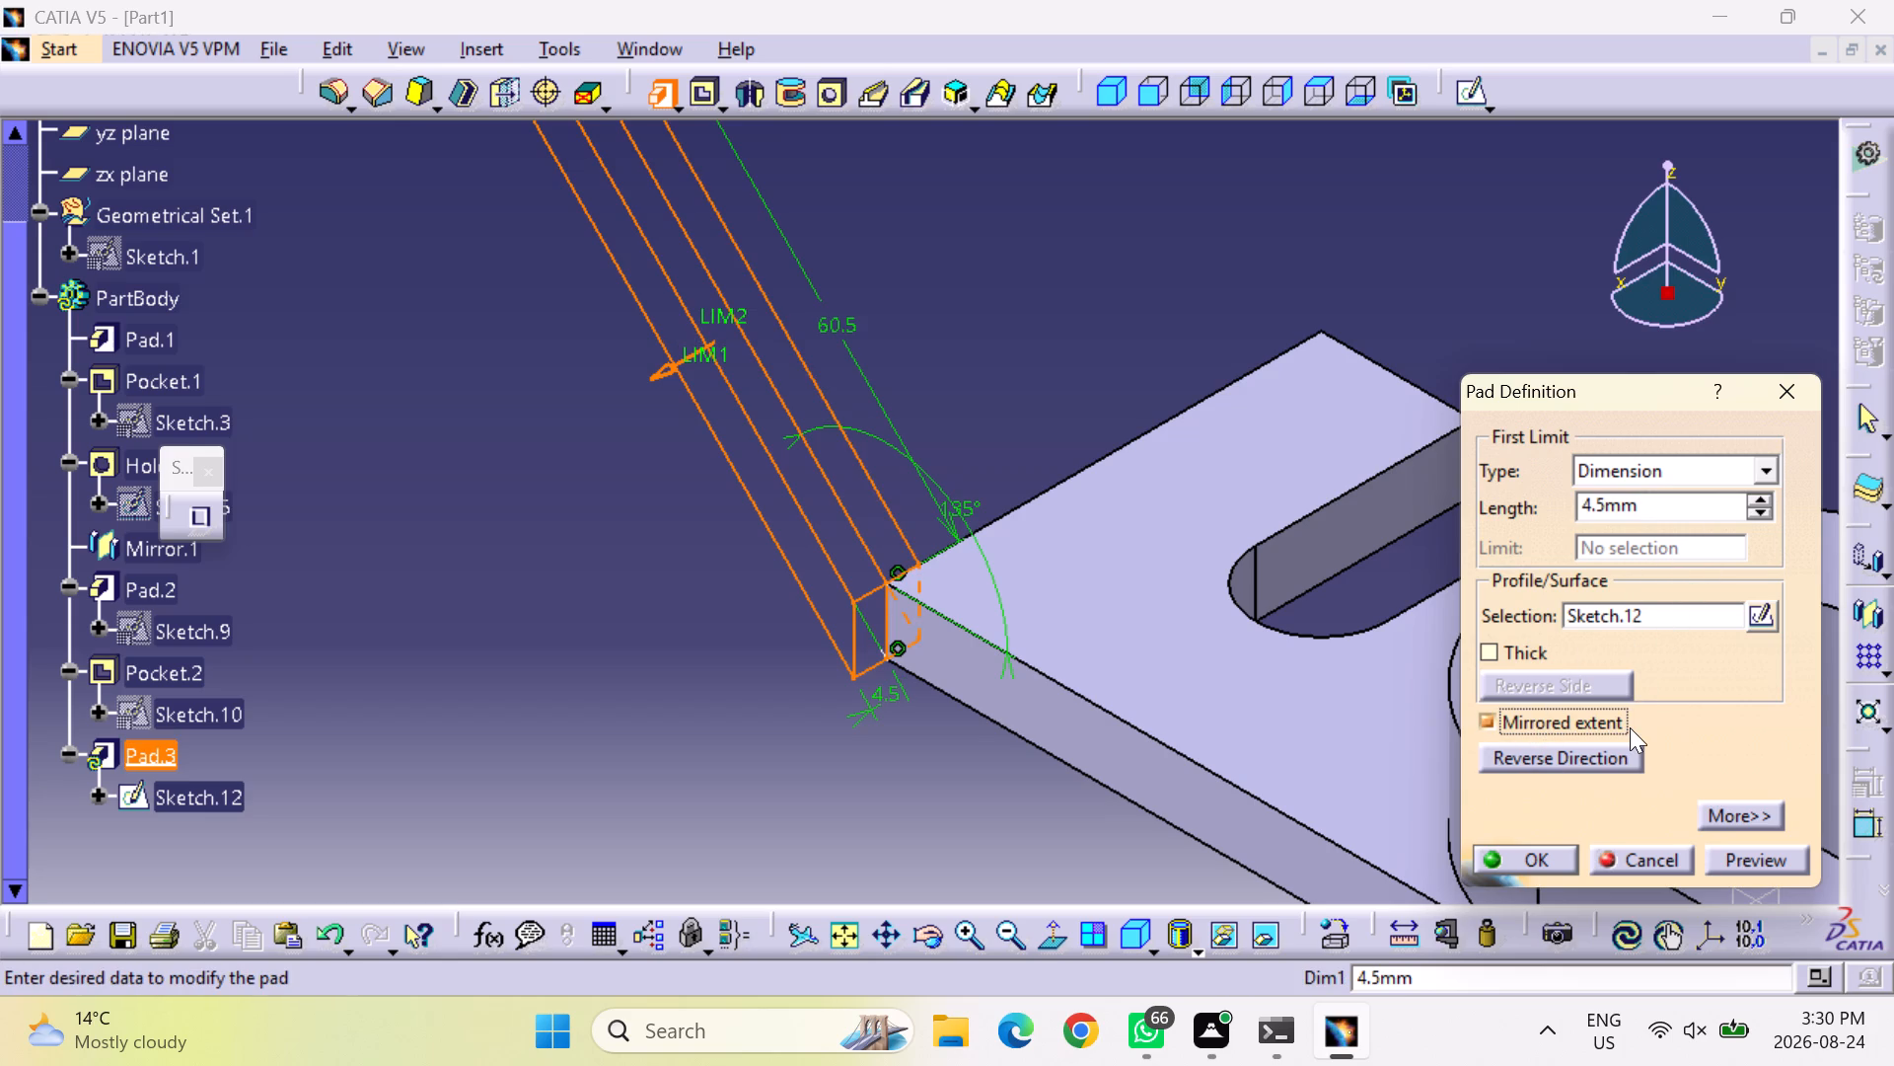
{"action": "left_click", "coordinate": [1598, 754]}
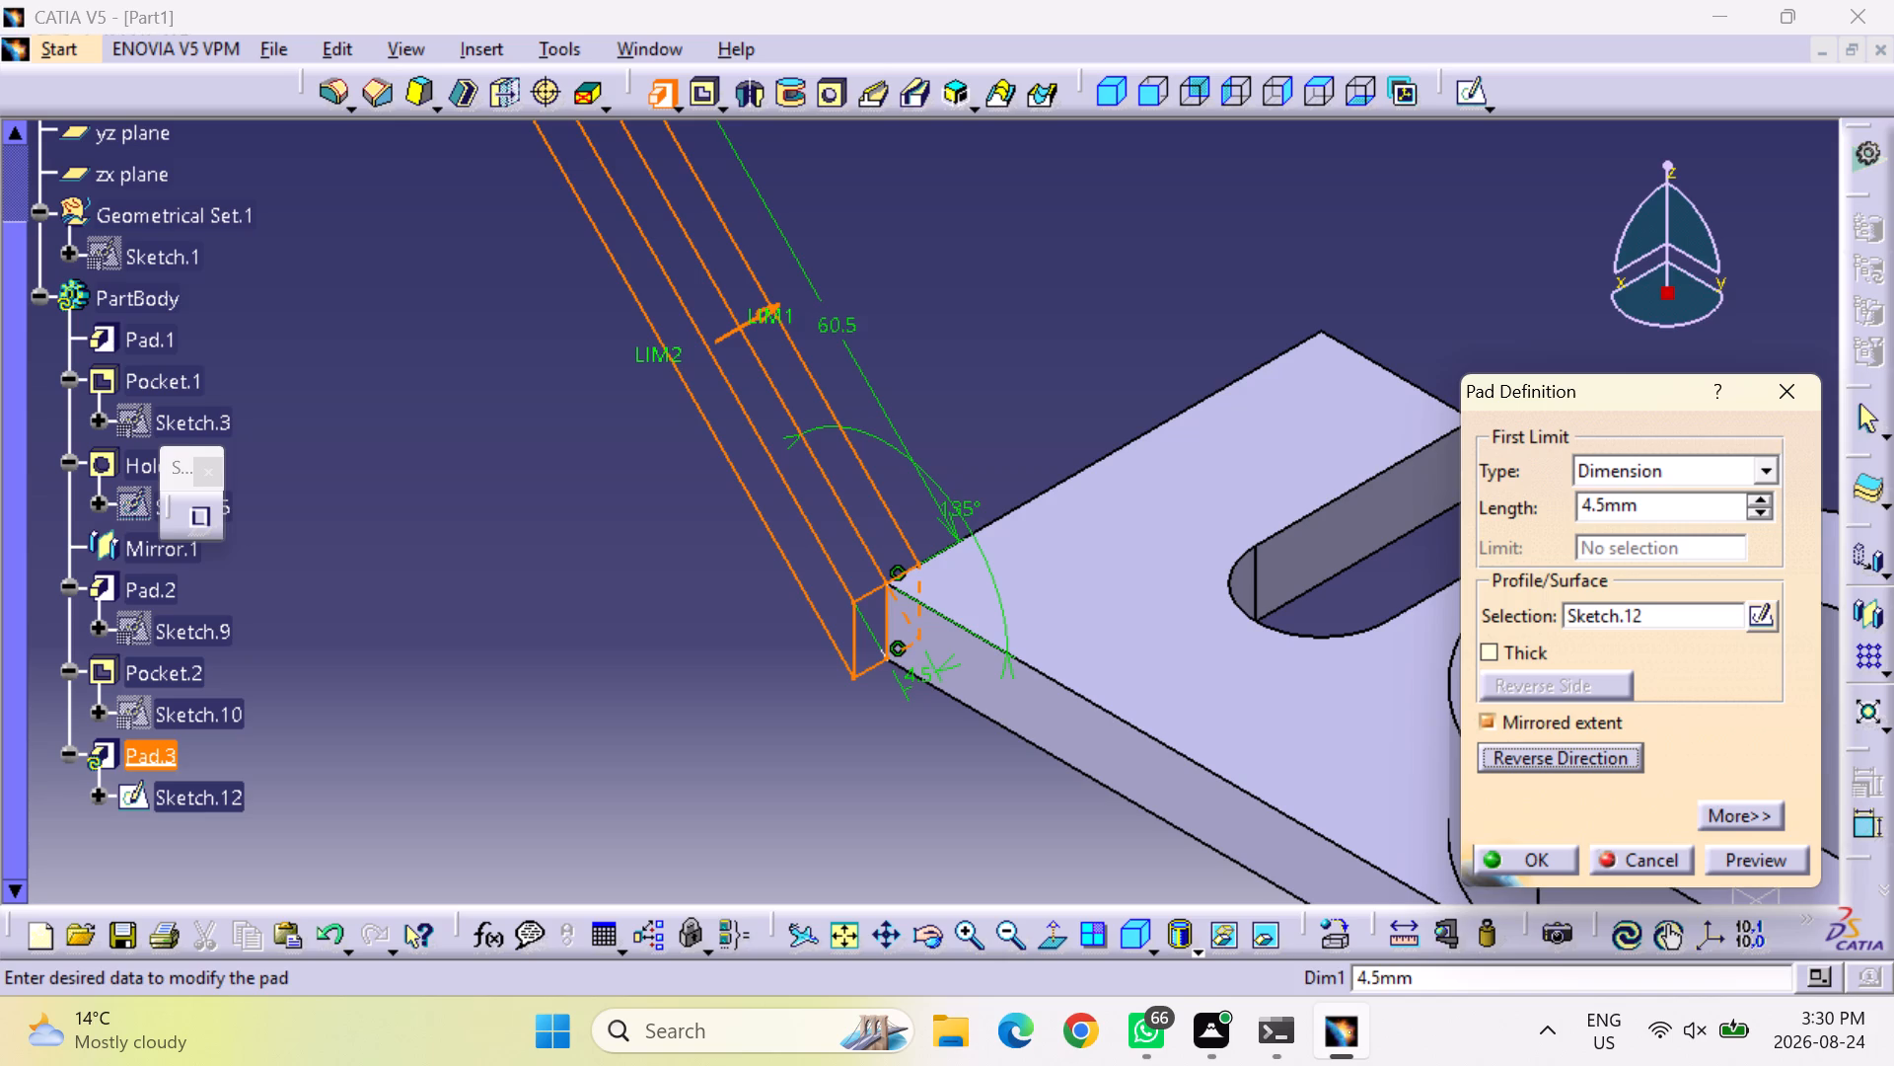
{"action": "left_click", "coordinate": [1488, 721]}
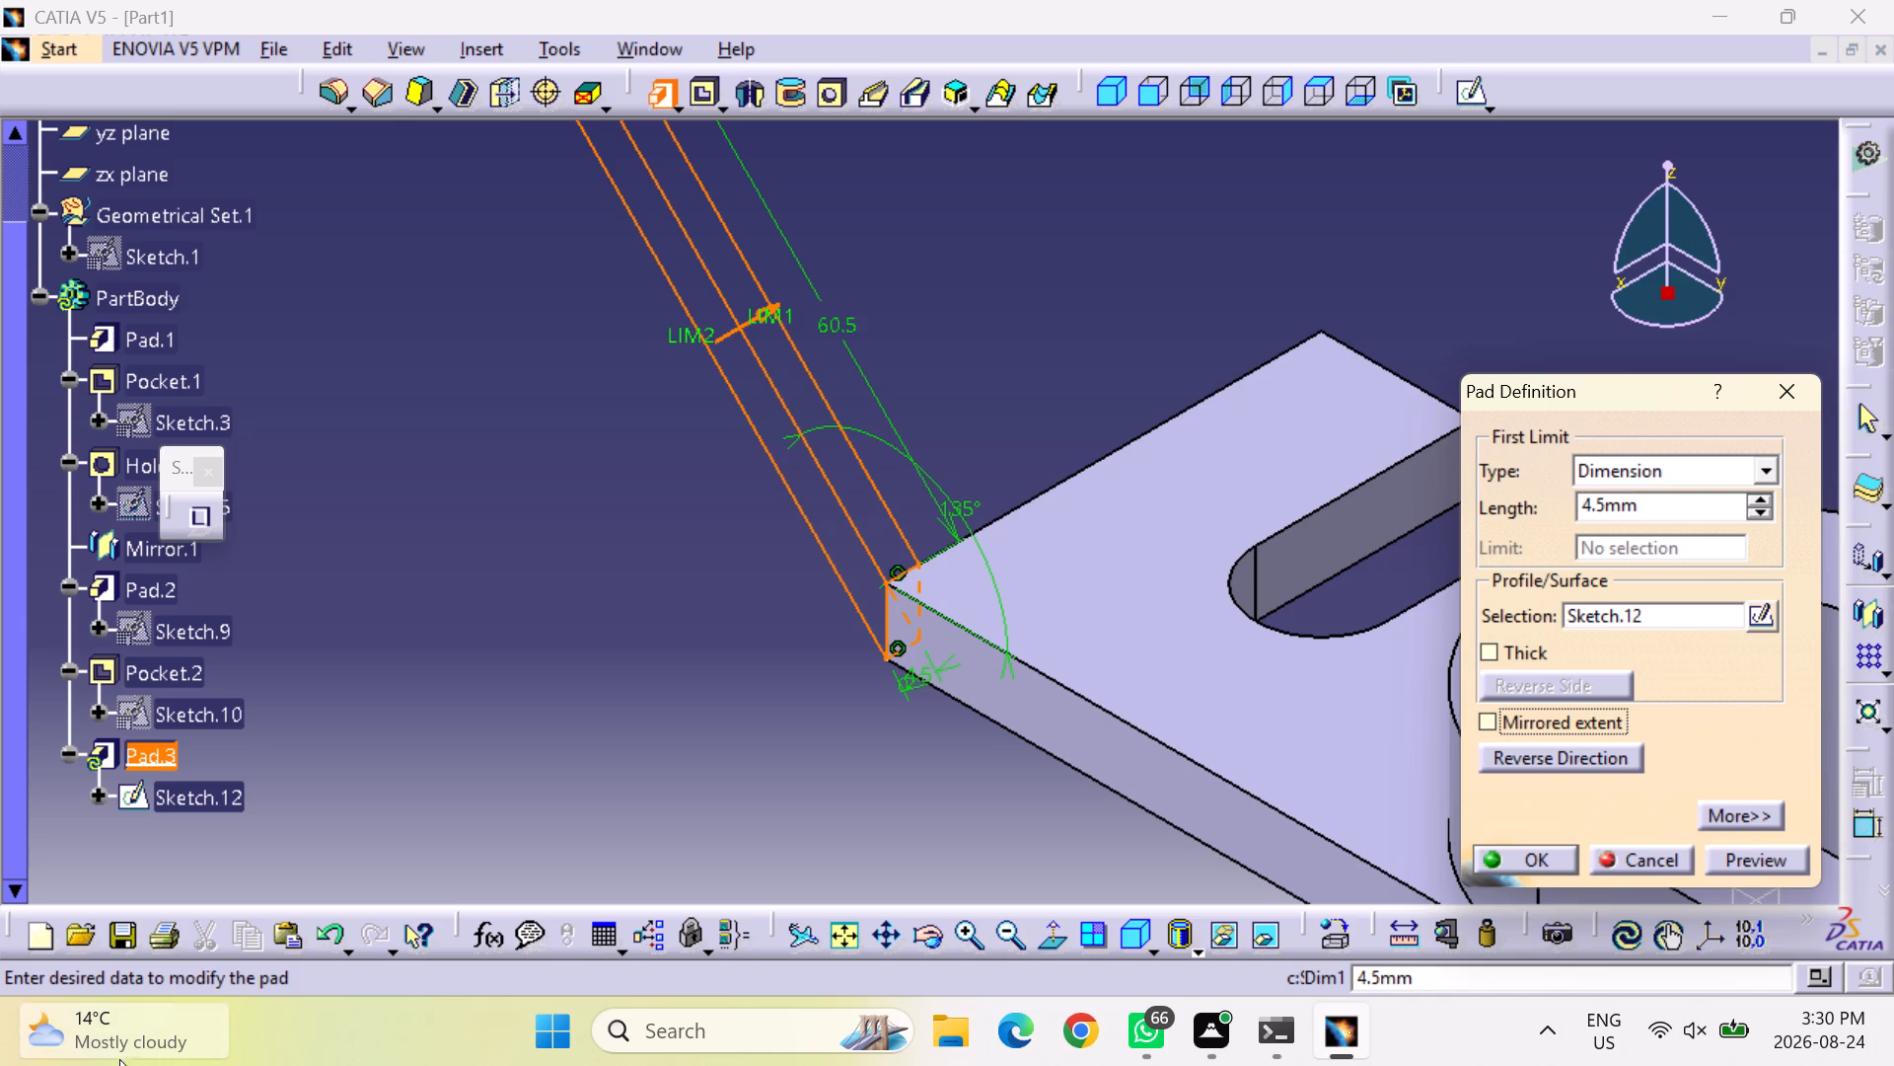
{"action": "double_click", "coordinate": [1696, 505]}
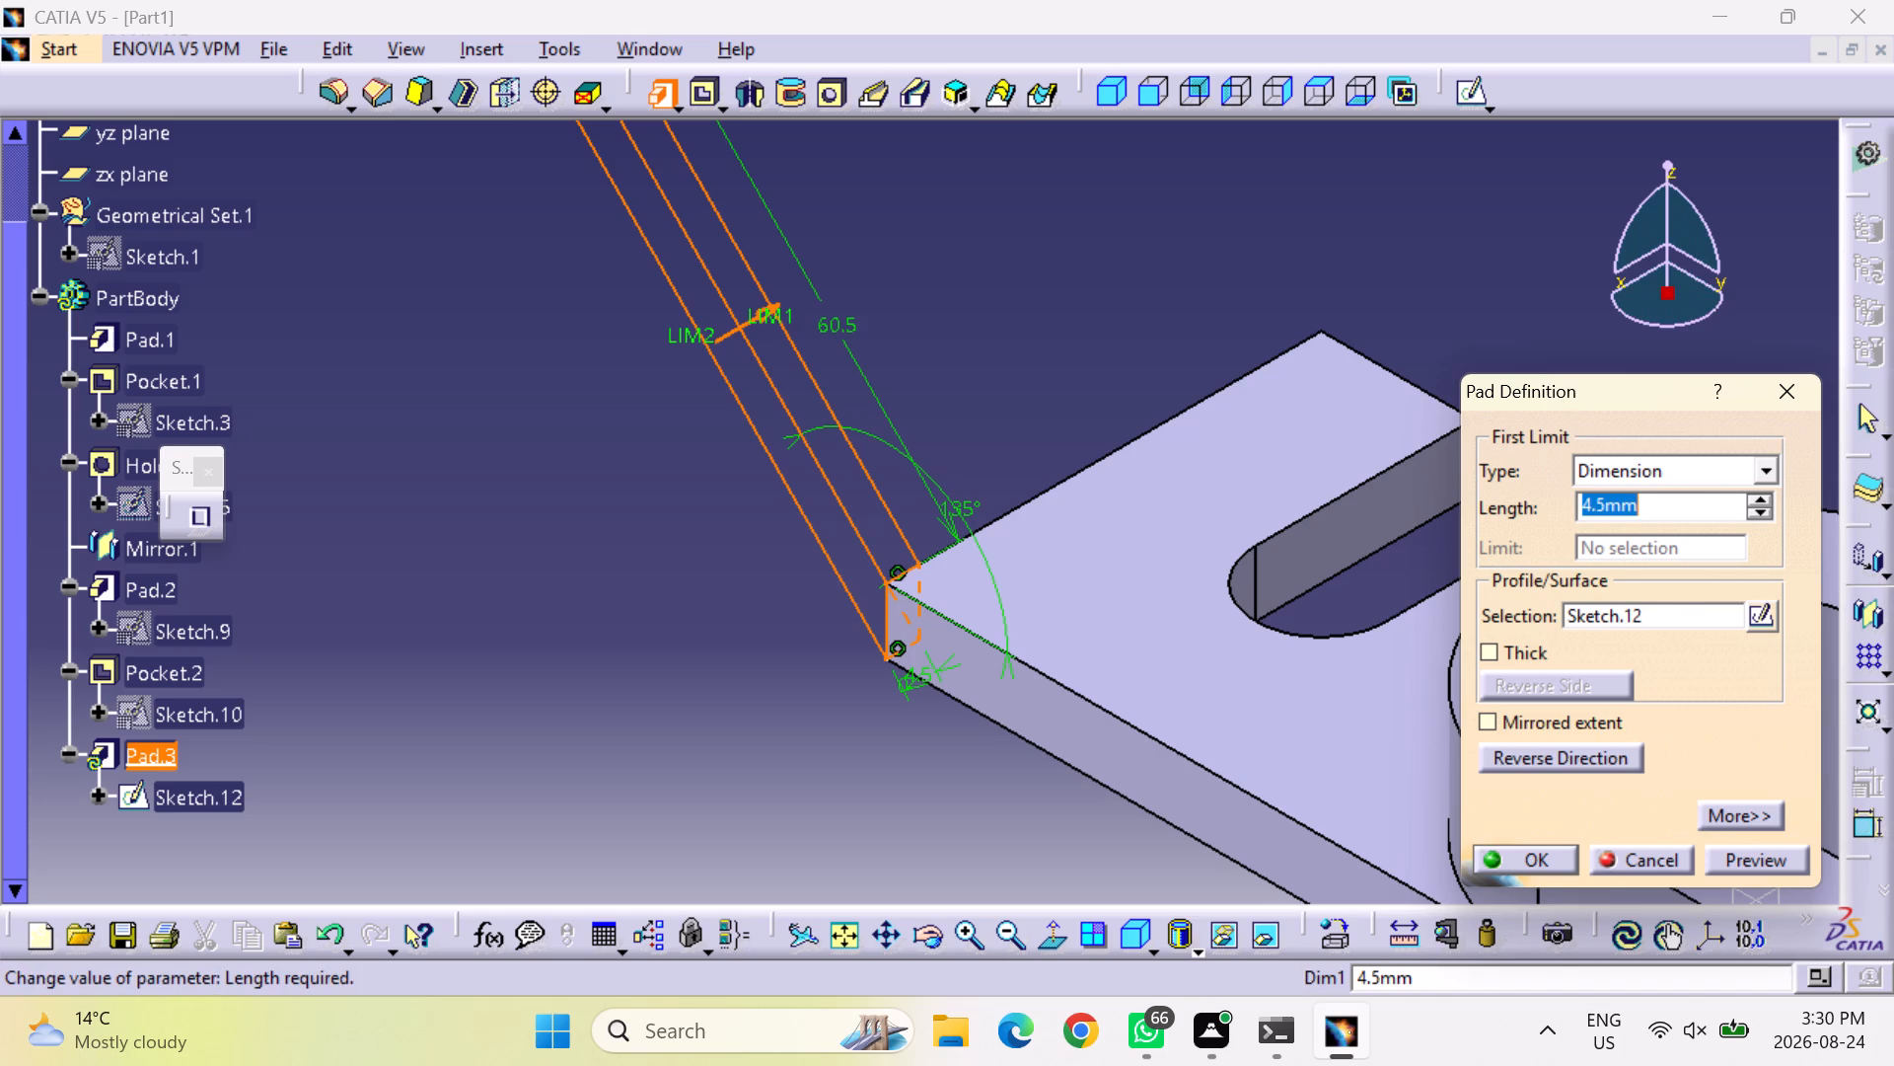
{"action": "type", "text": "60"}
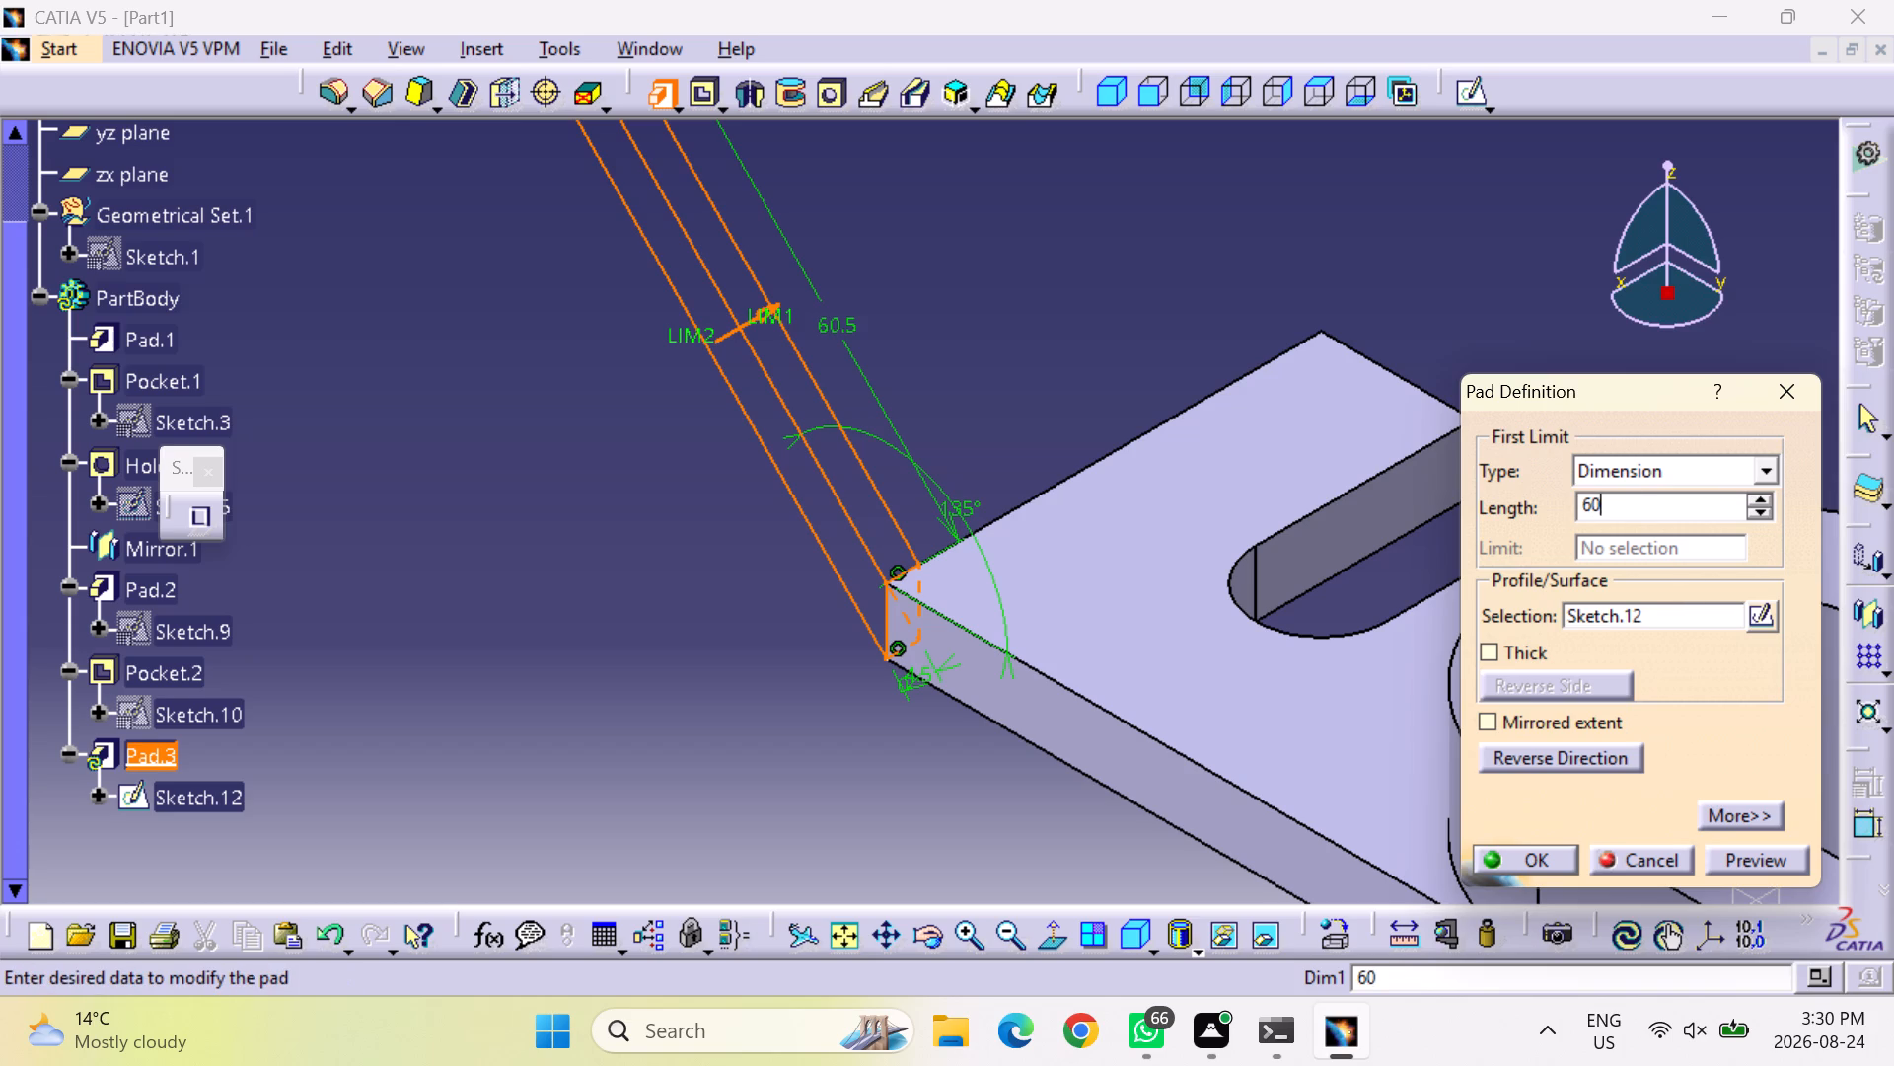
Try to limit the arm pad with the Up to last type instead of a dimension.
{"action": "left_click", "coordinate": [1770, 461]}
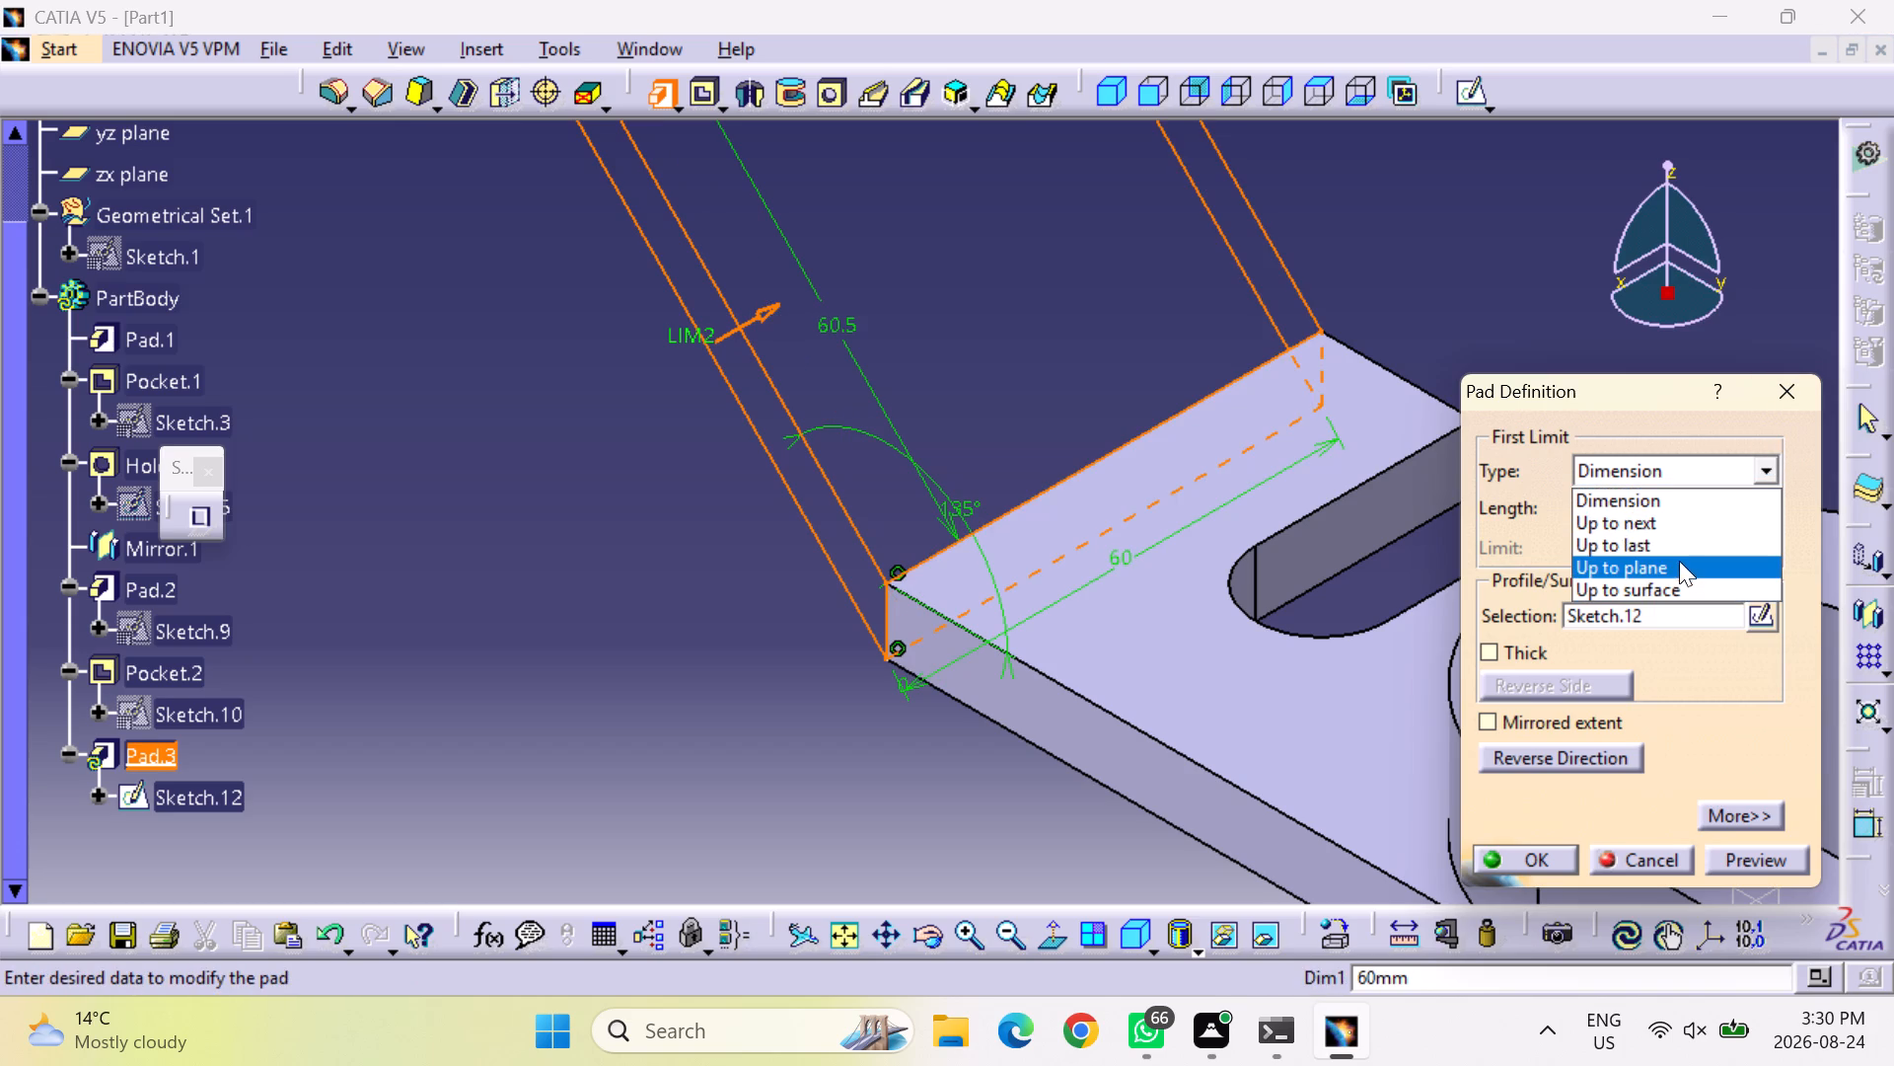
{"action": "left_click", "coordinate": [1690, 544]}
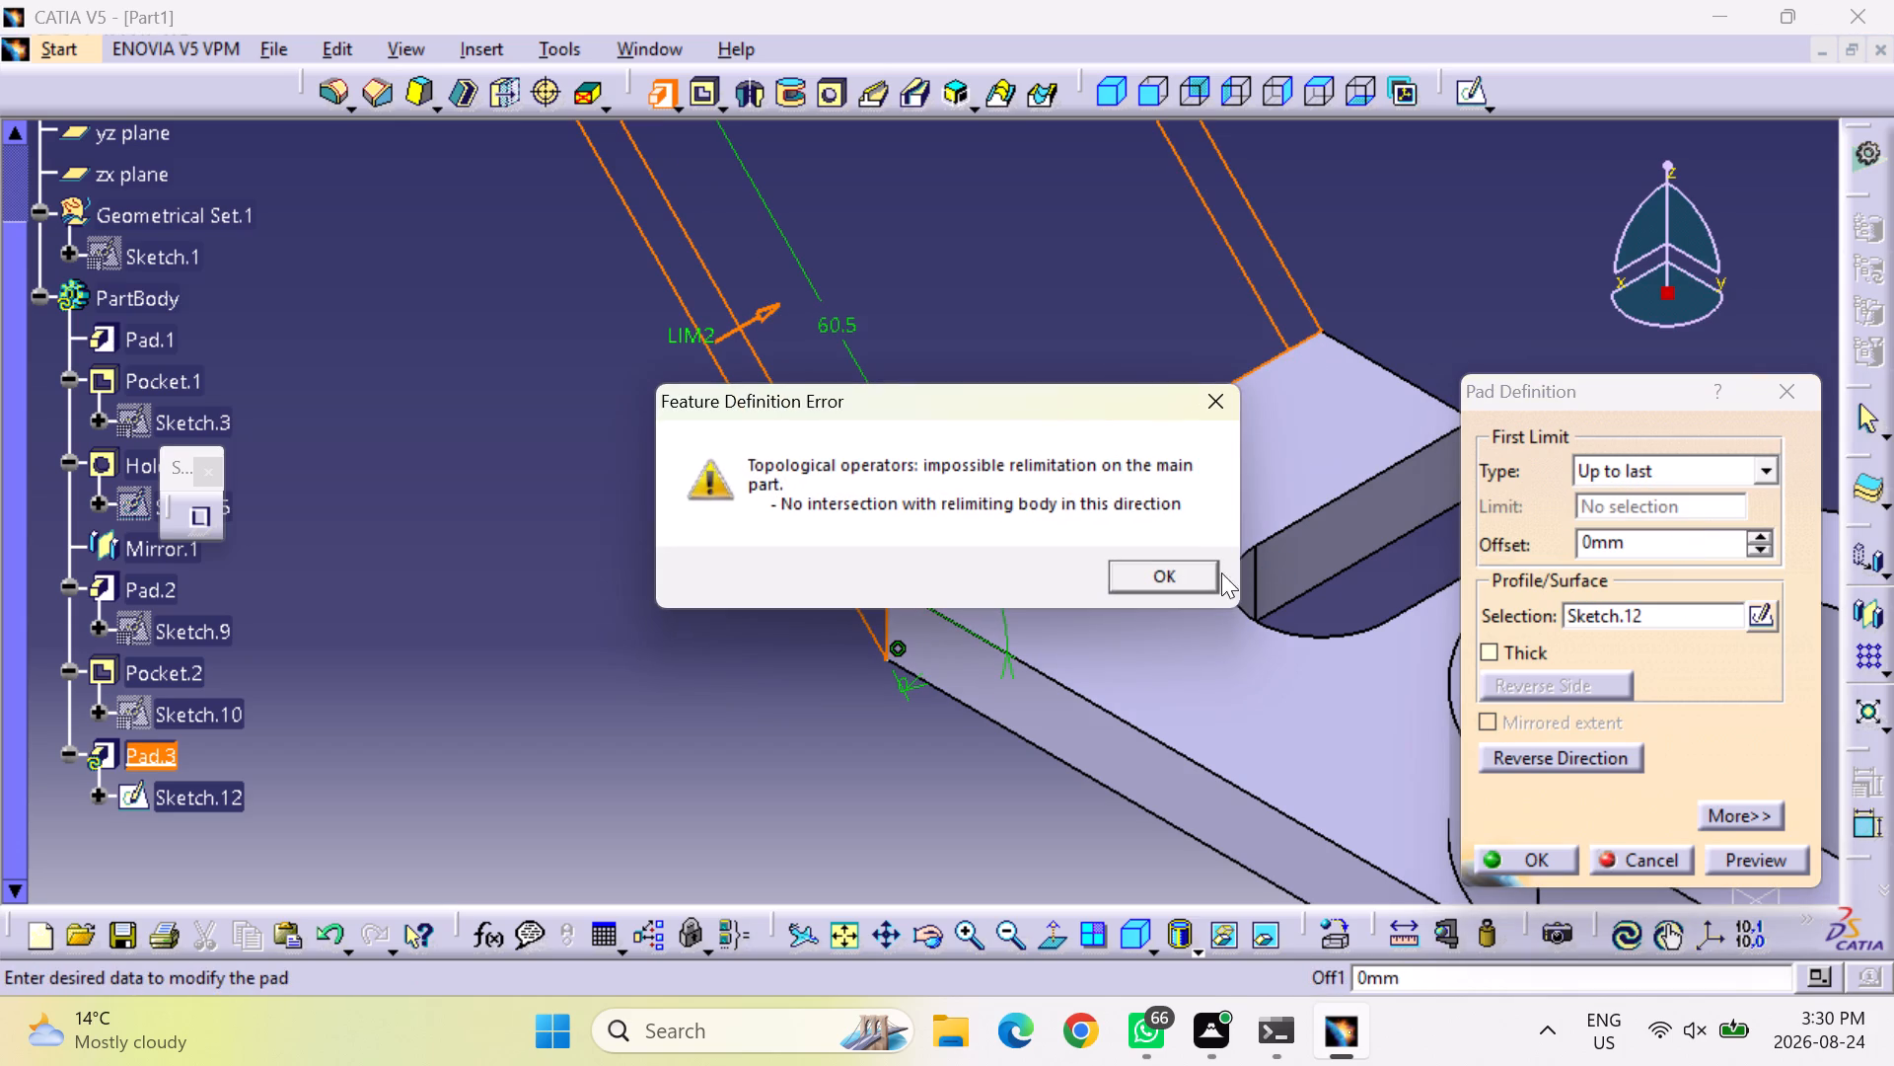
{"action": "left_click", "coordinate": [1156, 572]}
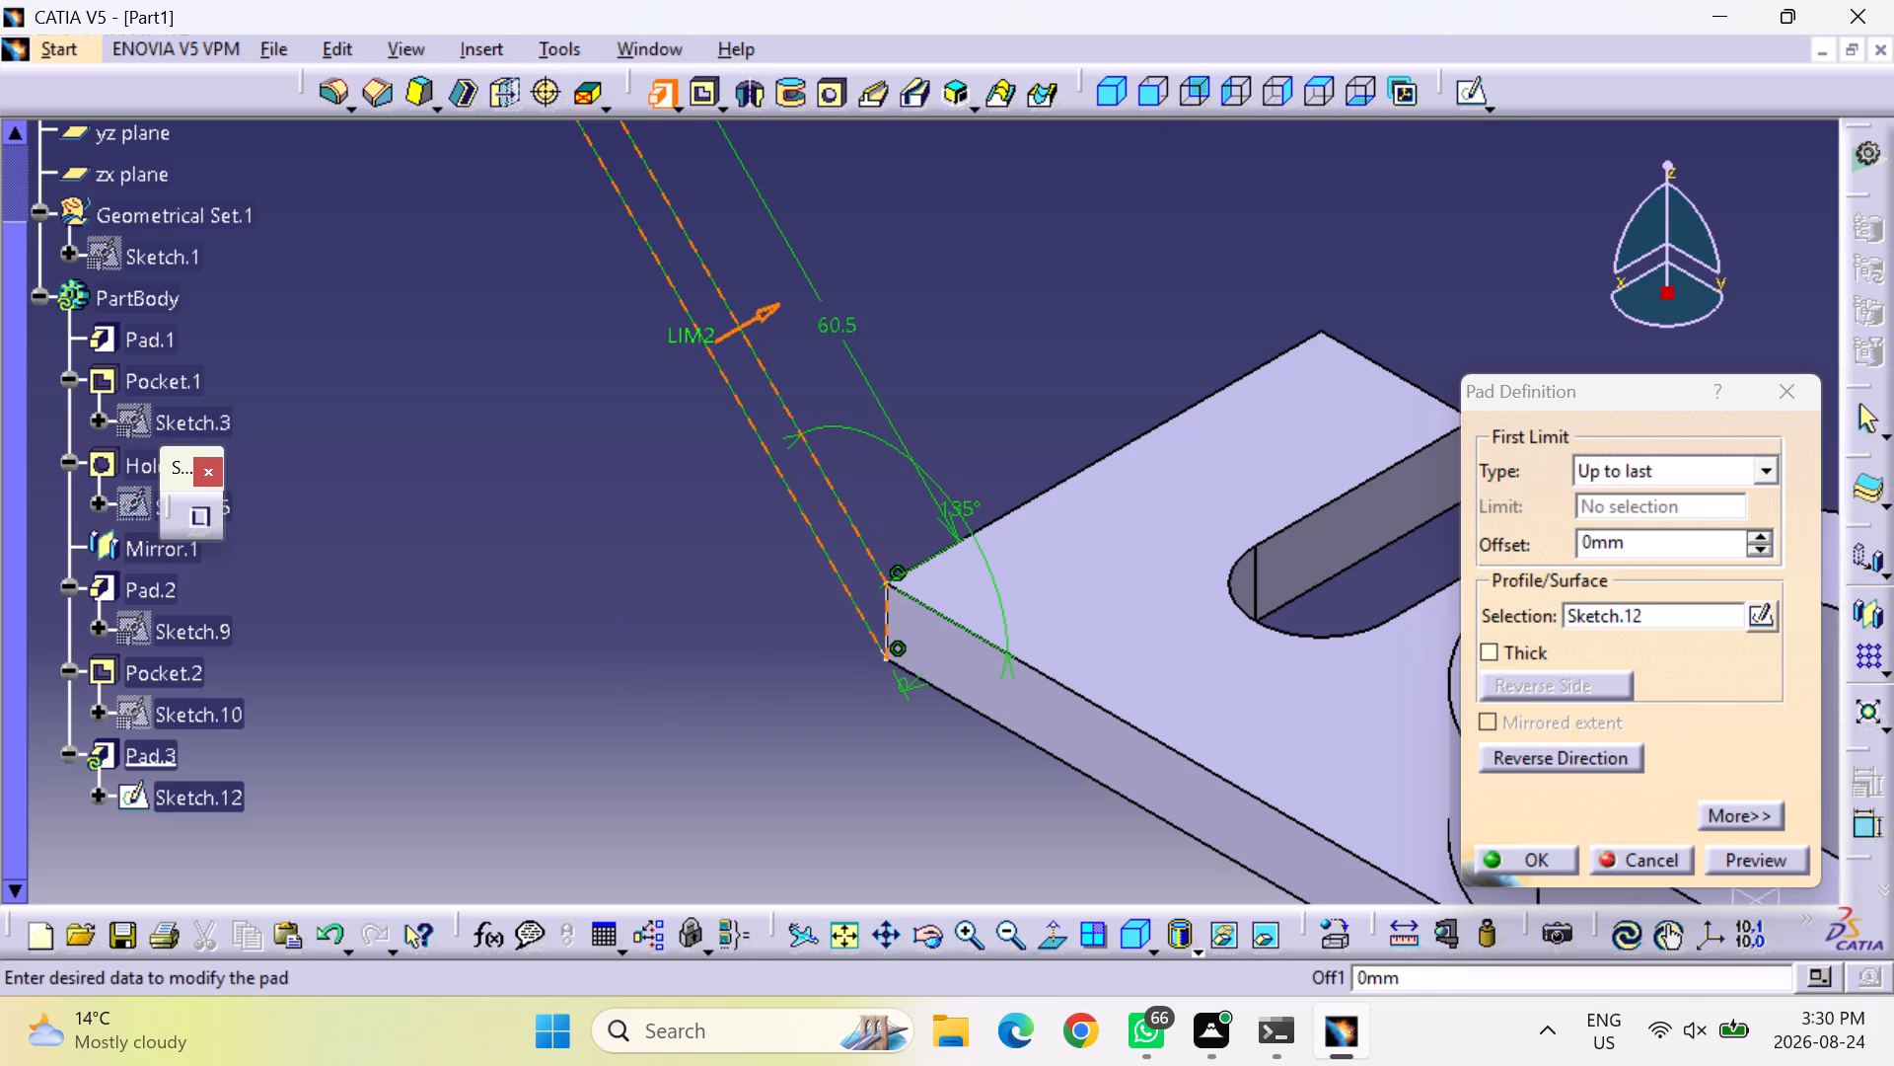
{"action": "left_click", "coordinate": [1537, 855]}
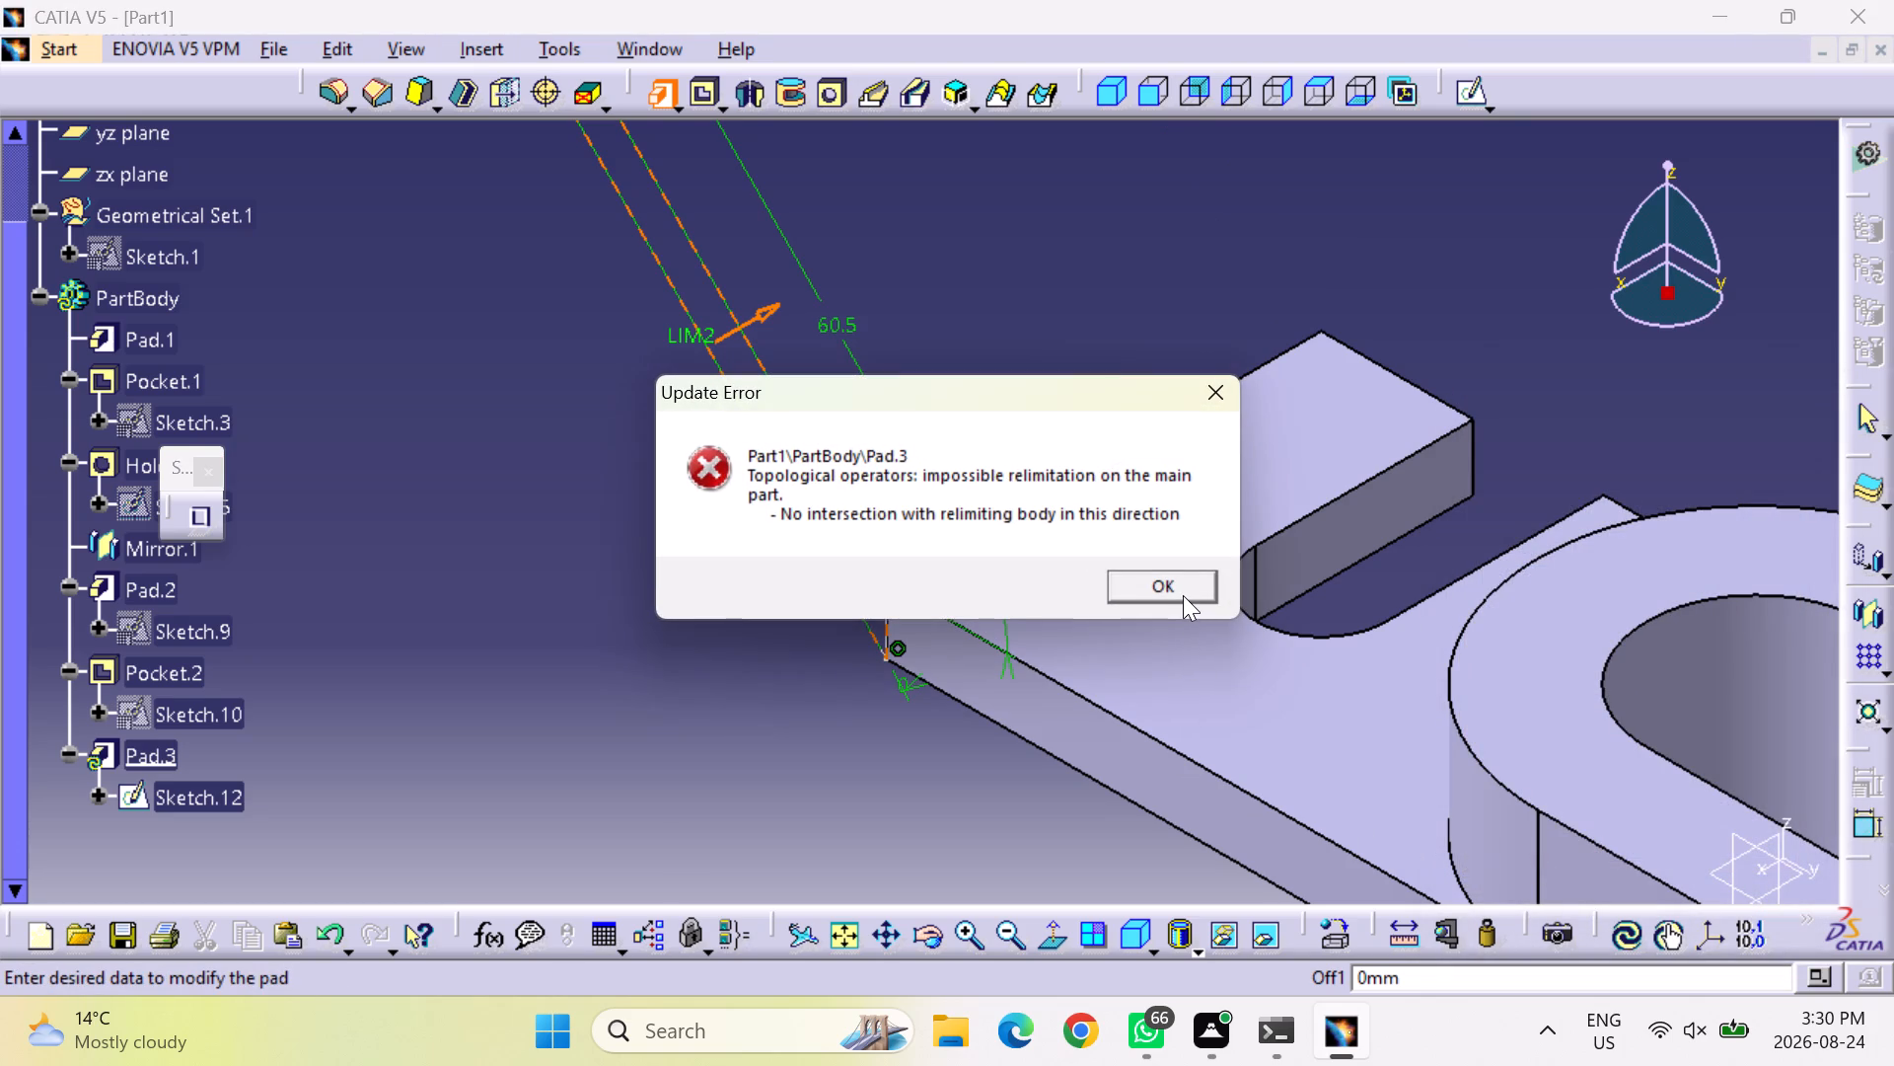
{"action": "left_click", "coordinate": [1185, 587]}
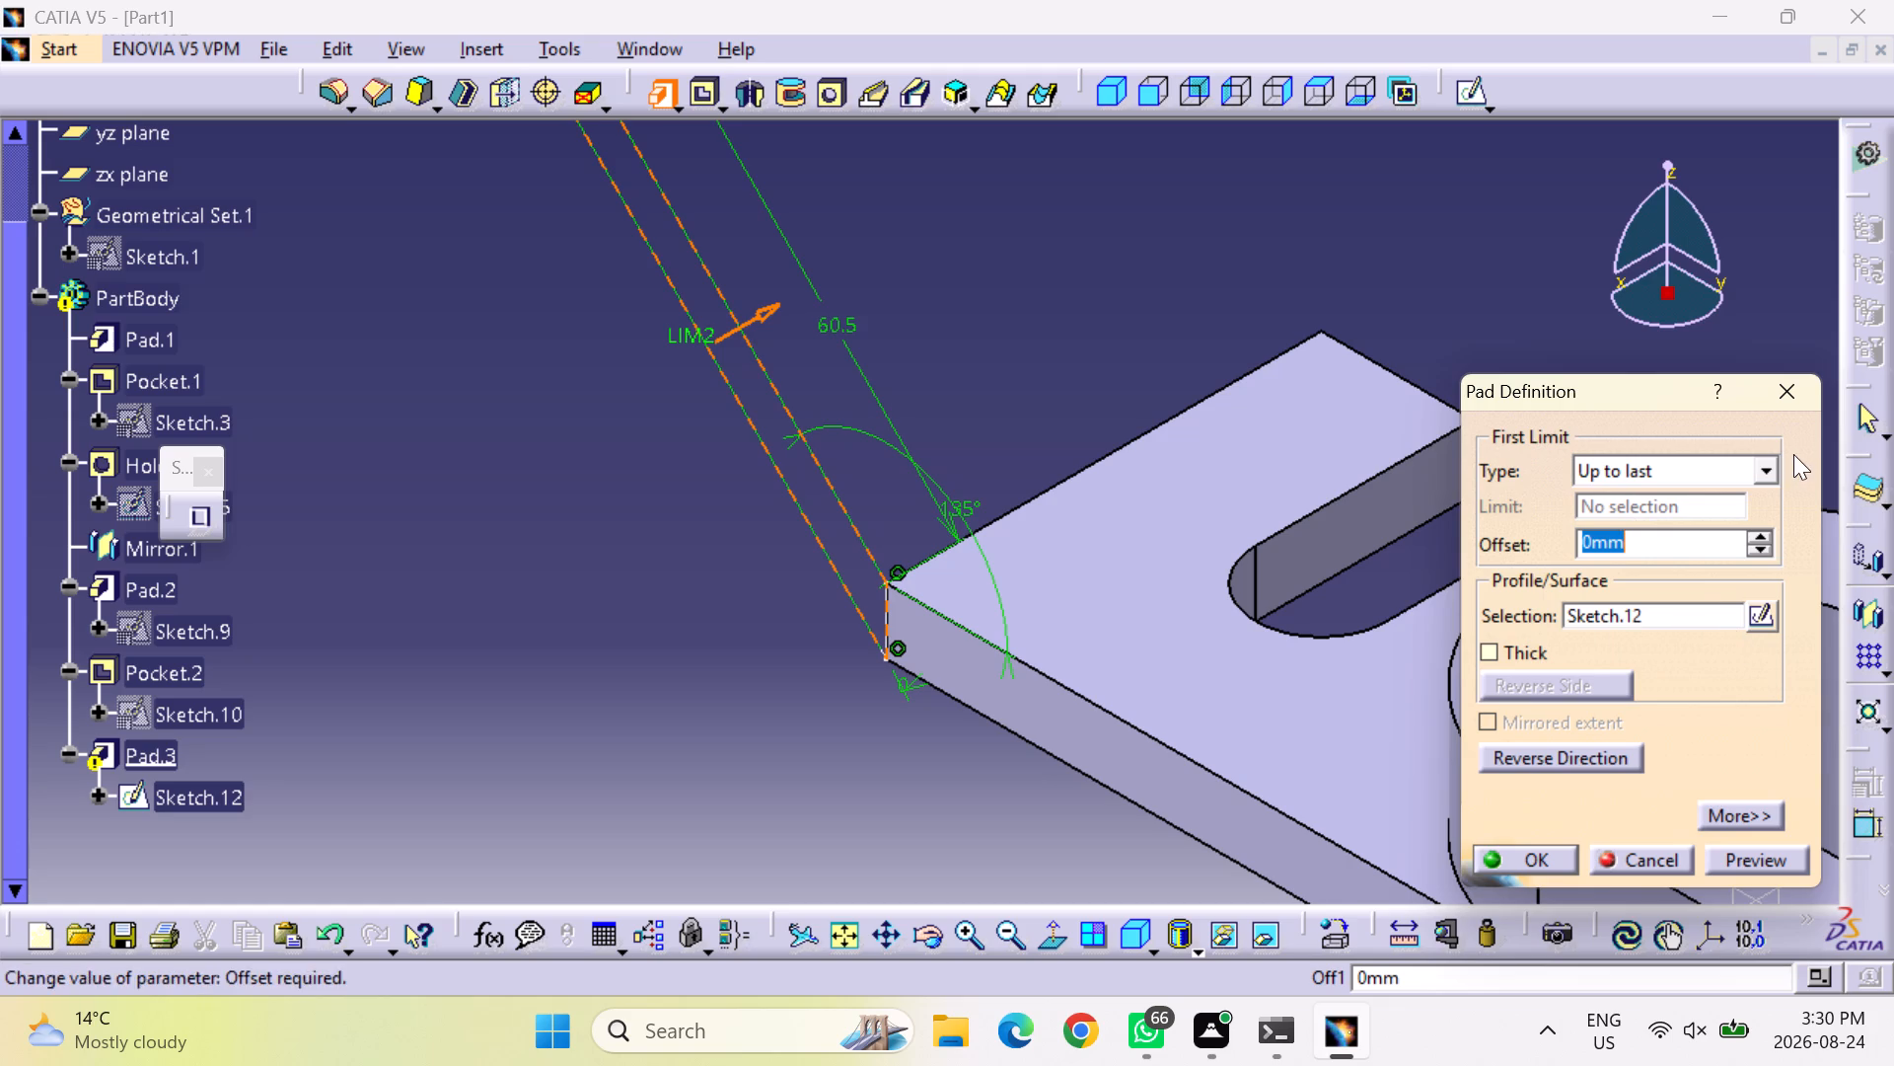
Abandon the current pad attempt and pad the arm profile 60 mm by dimension, with its direction reversed across the plate.
{"action": "left_click", "coordinate": [1800, 394]}
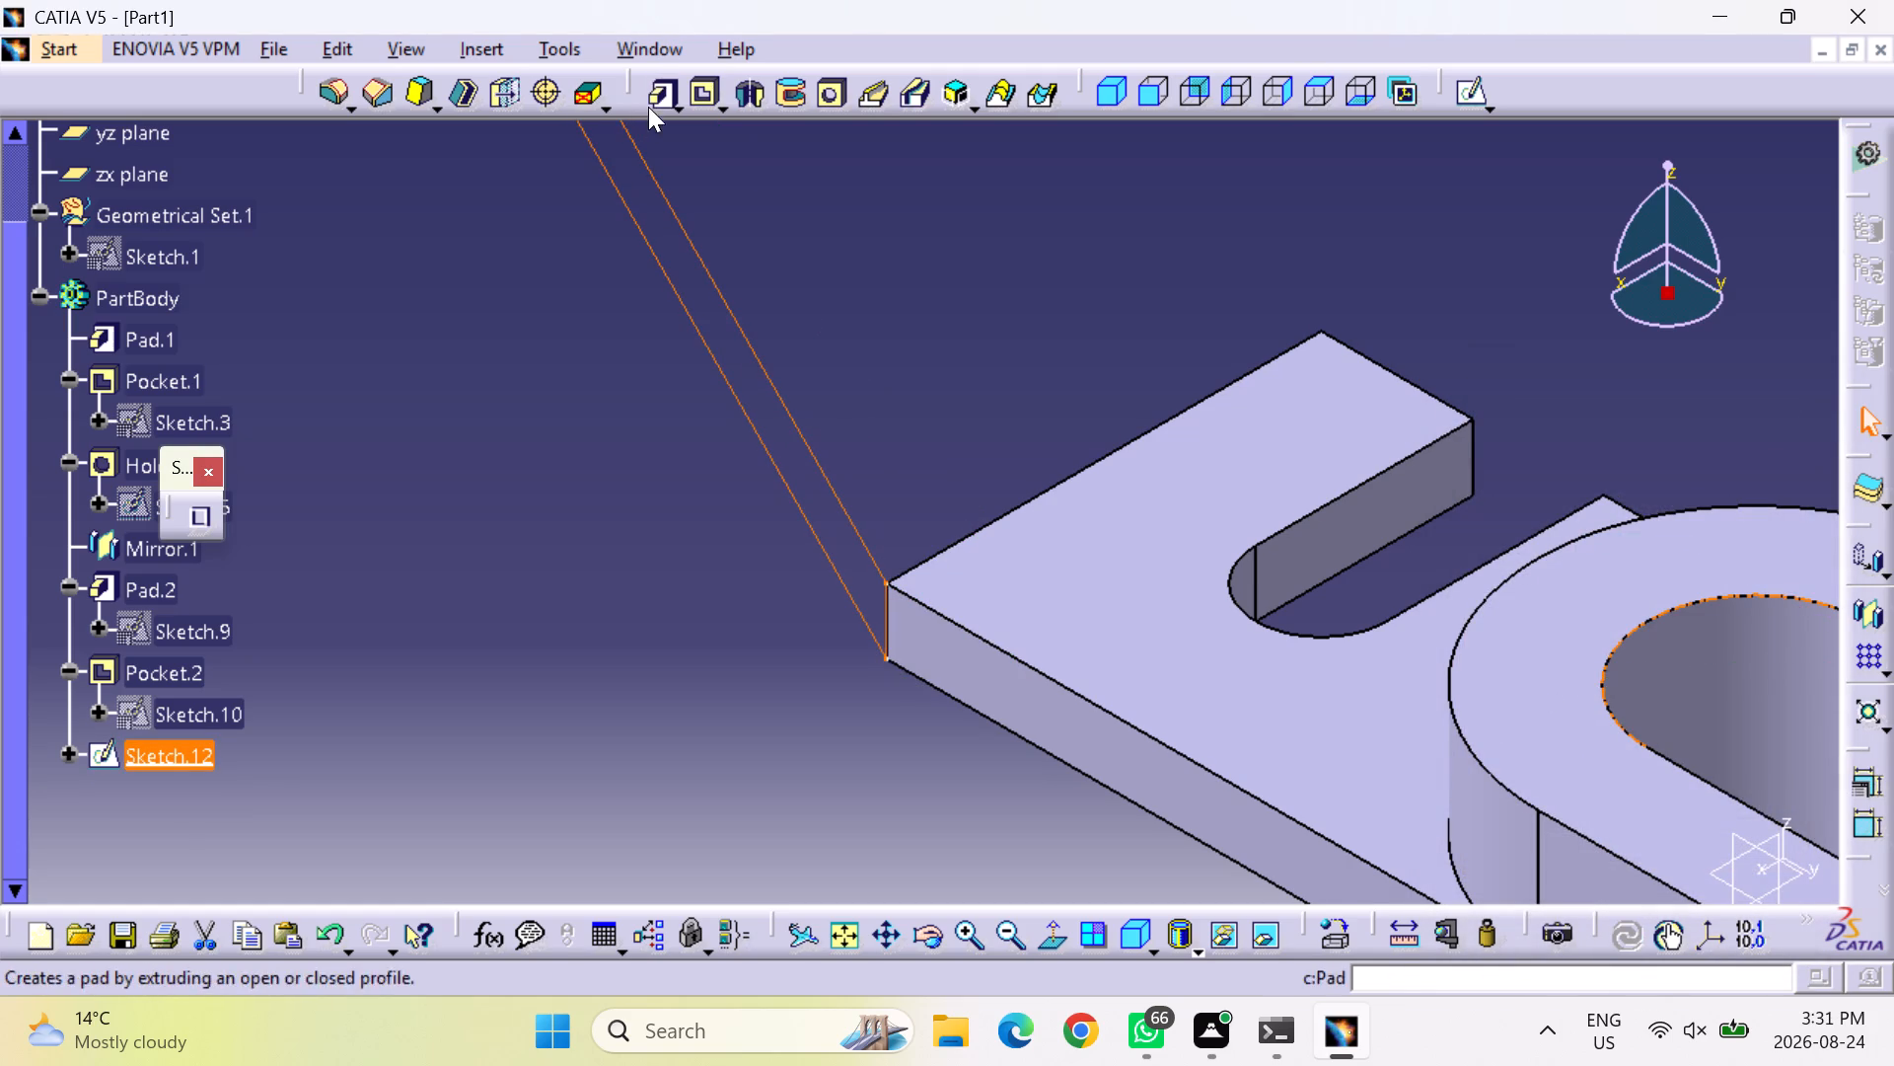
{"action": "left_click", "coordinate": [648, 105]}
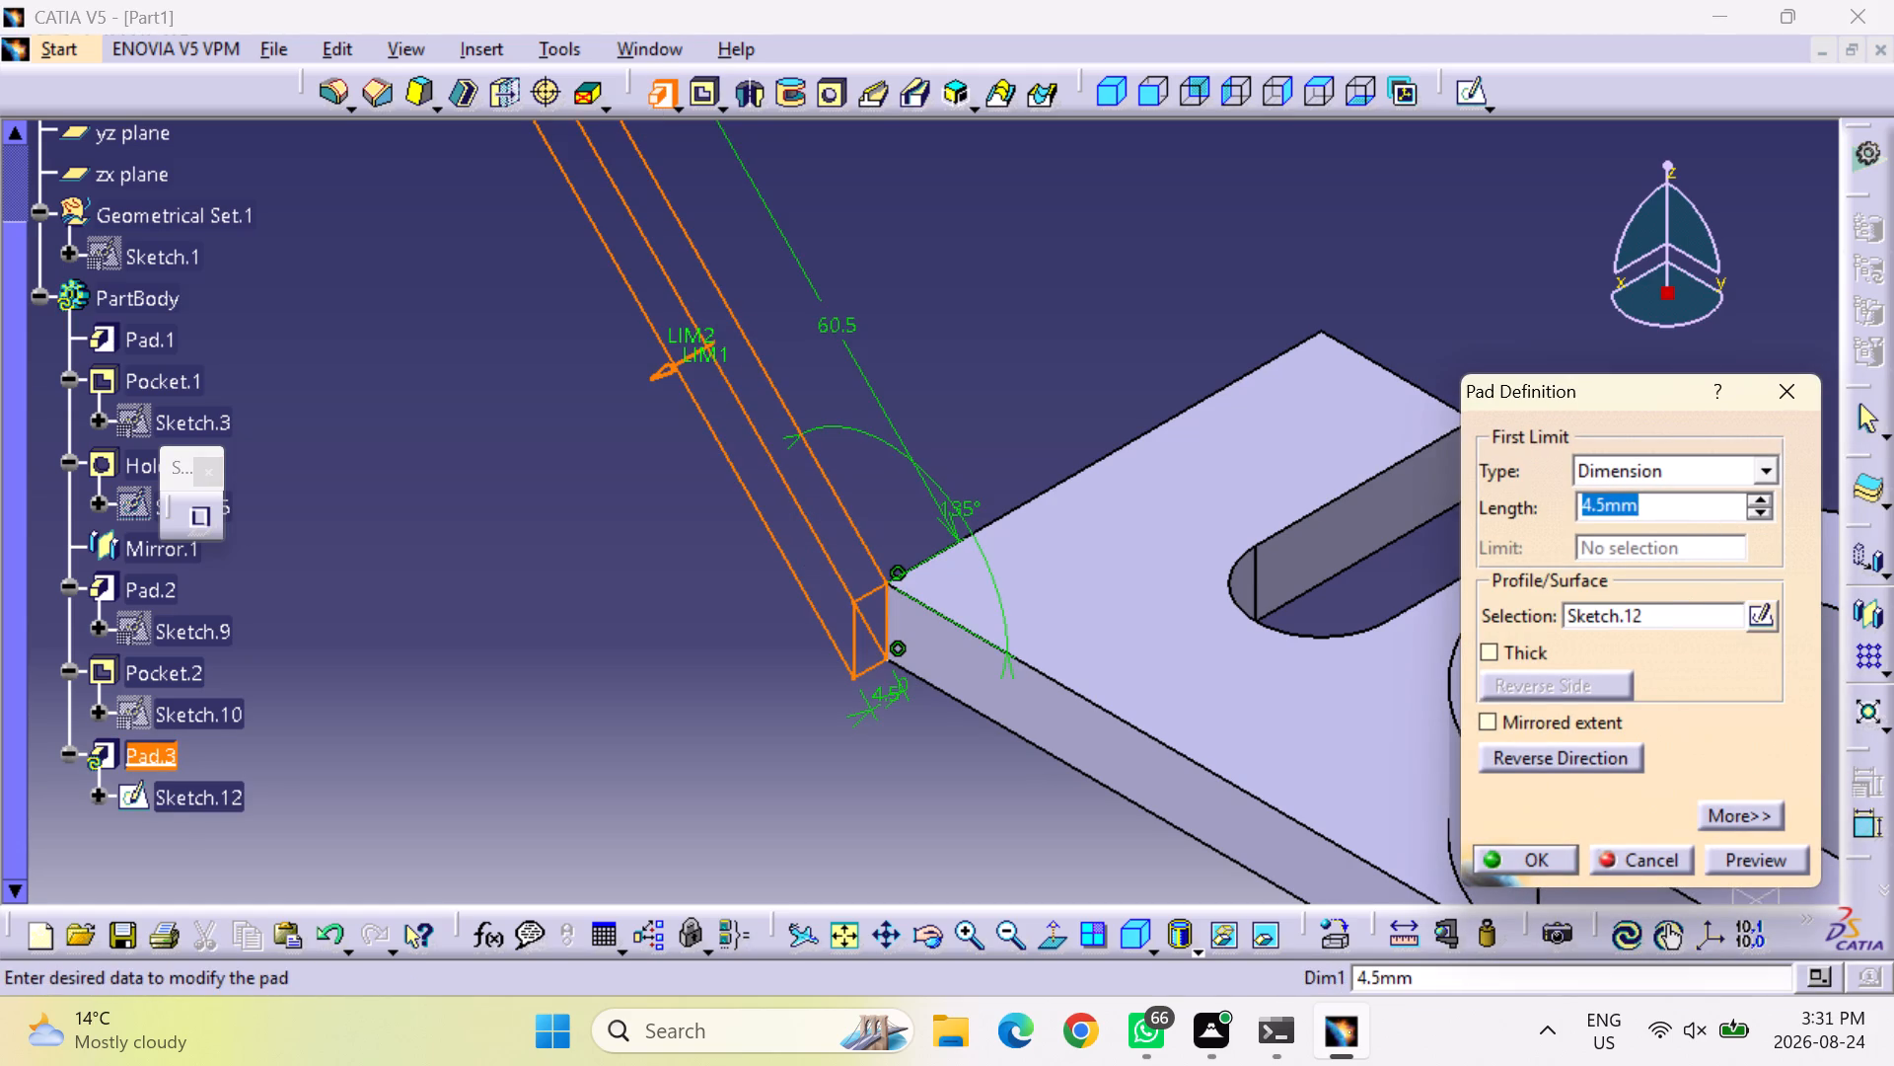
{"action": "key", "text": "6"}
{"action": "key", "text": "0"}
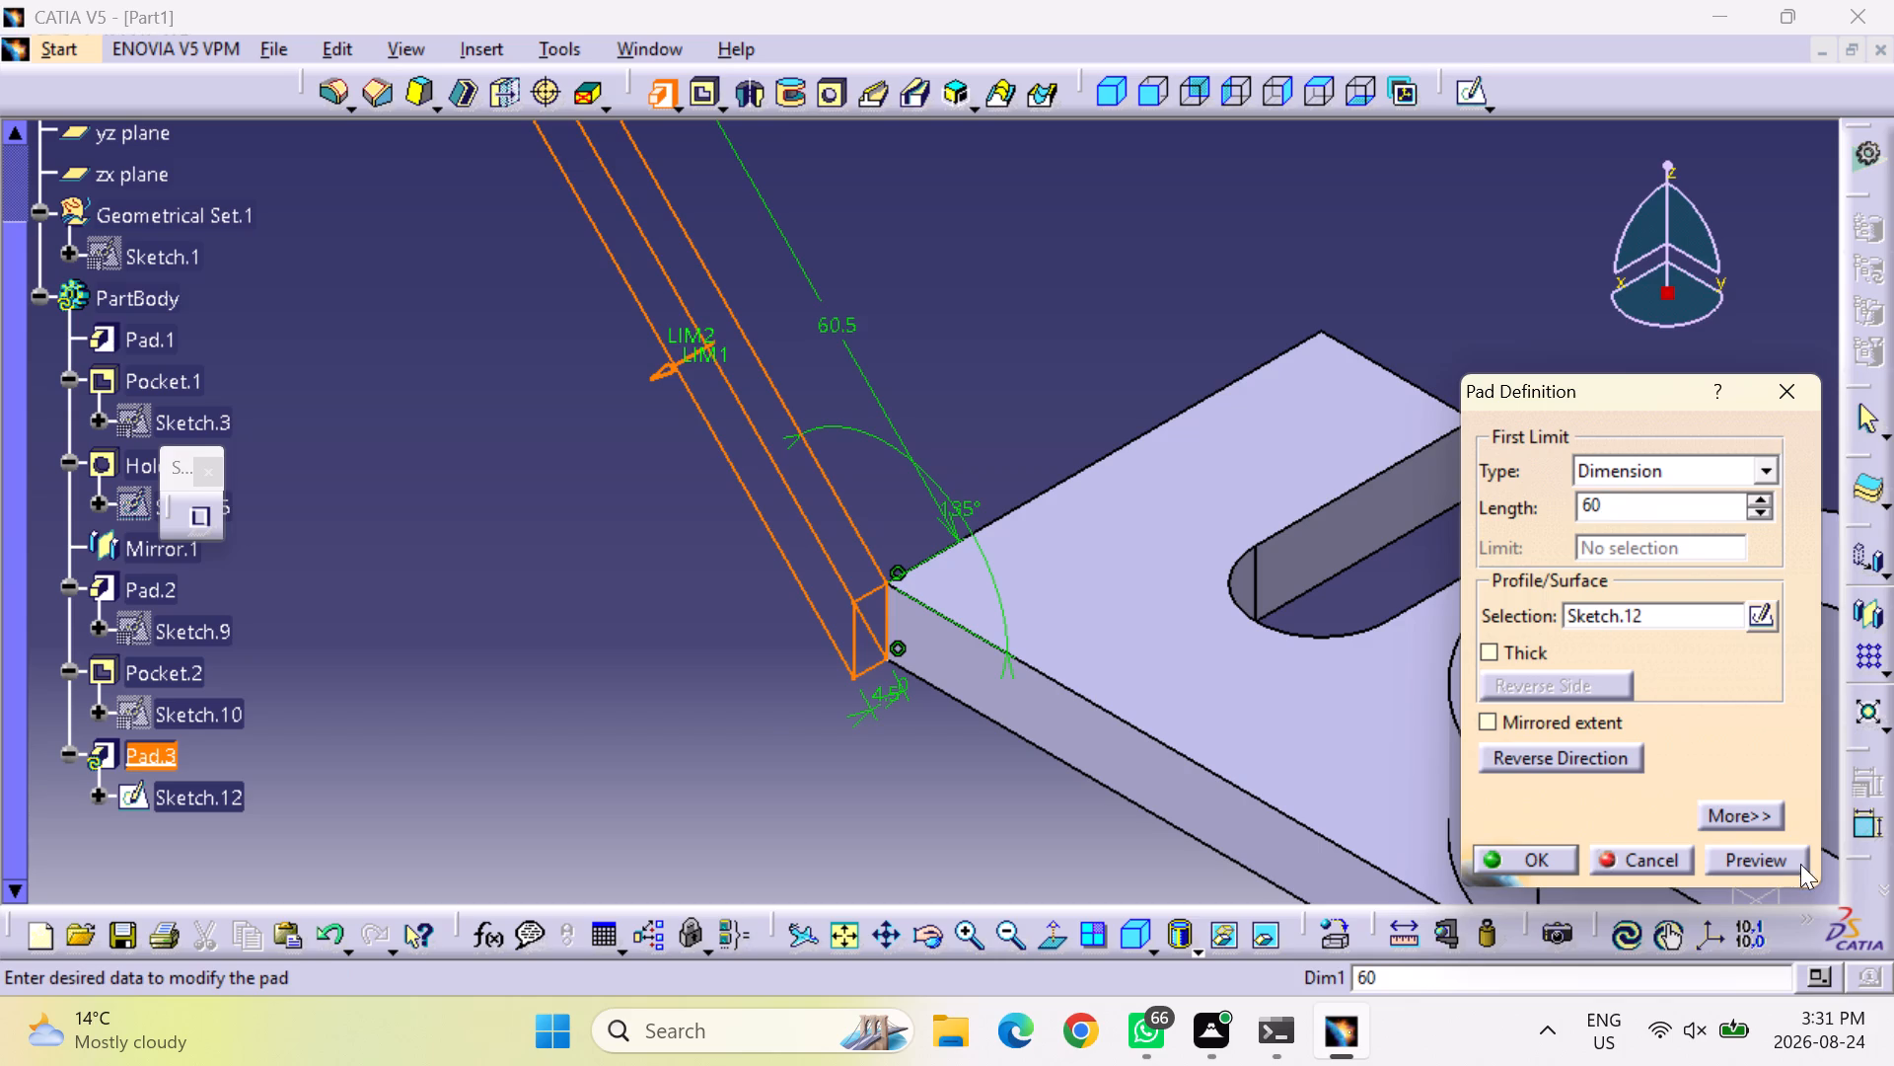
{"action": "left_click", "coordinate": [1784, 854]}
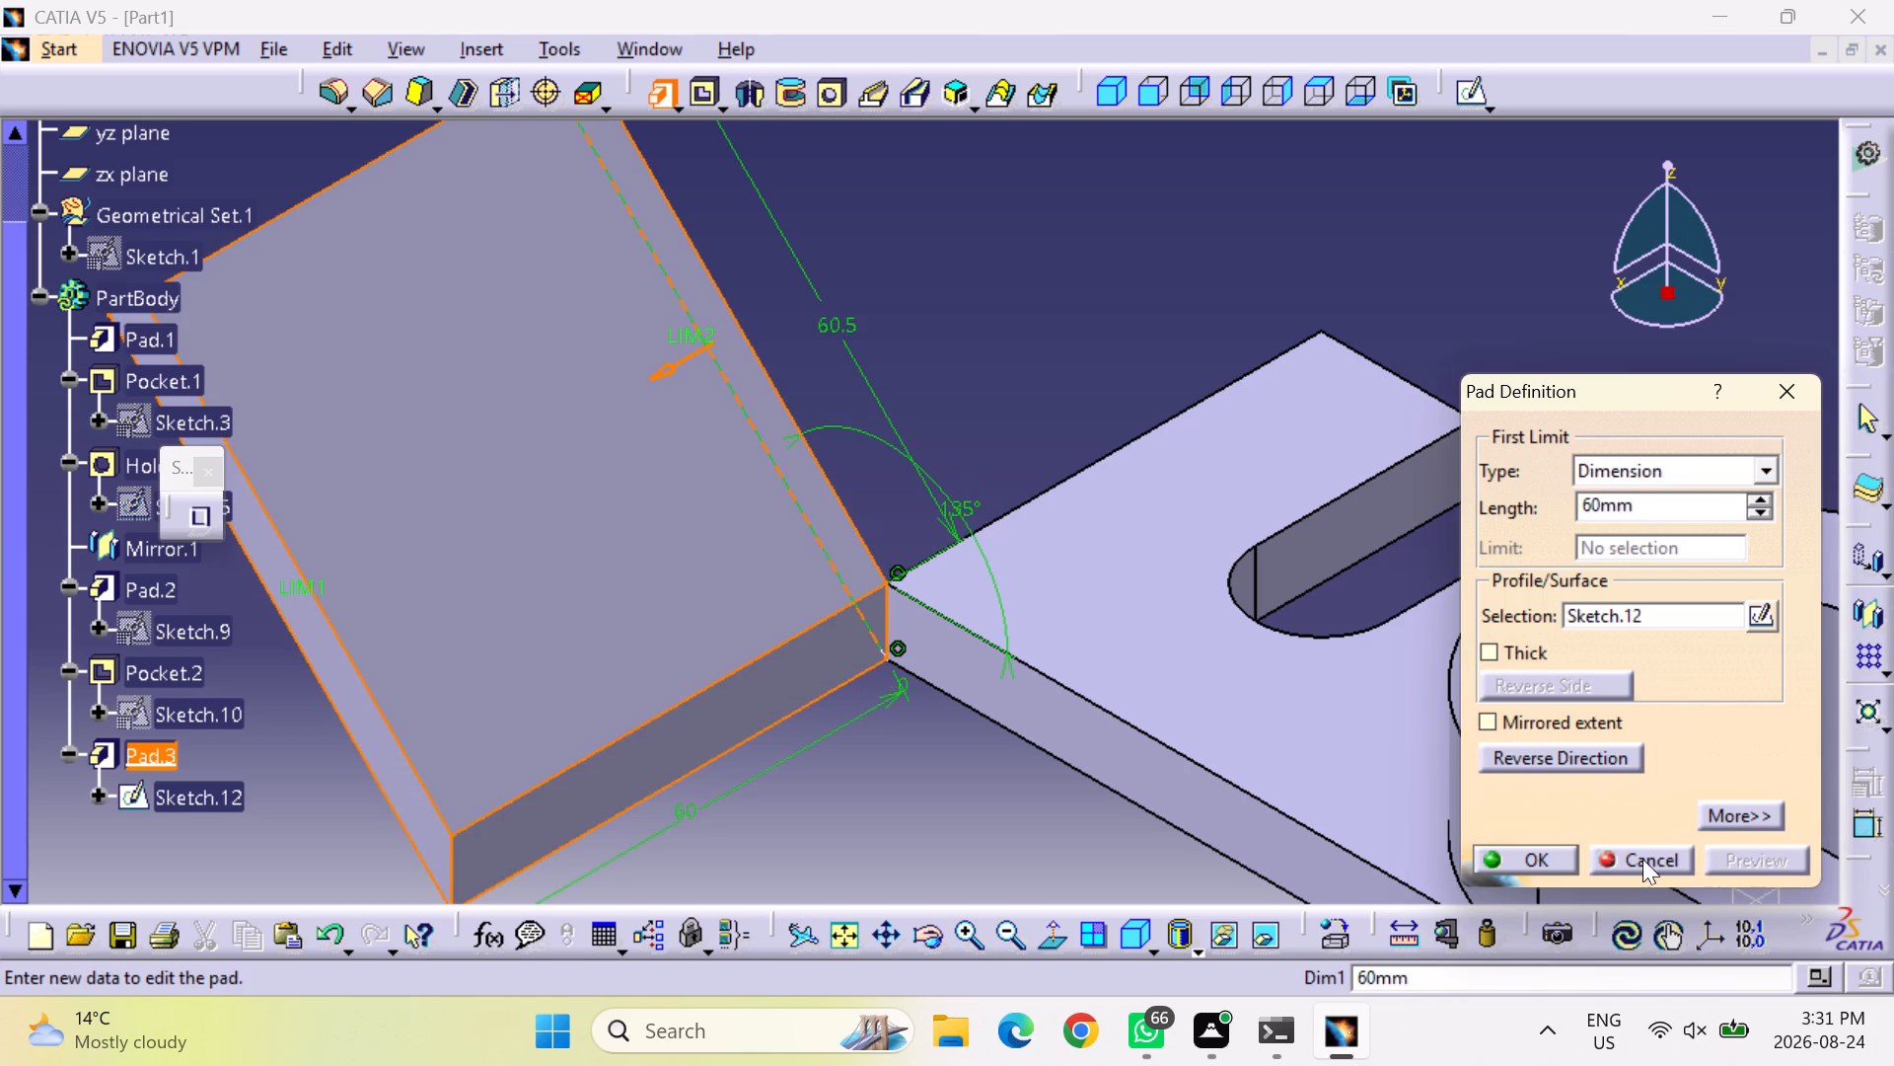
{"action": "left_click", "coordinate": [1587, 756]}
{"action": "left_click", "coordinate": [1525, 844]}
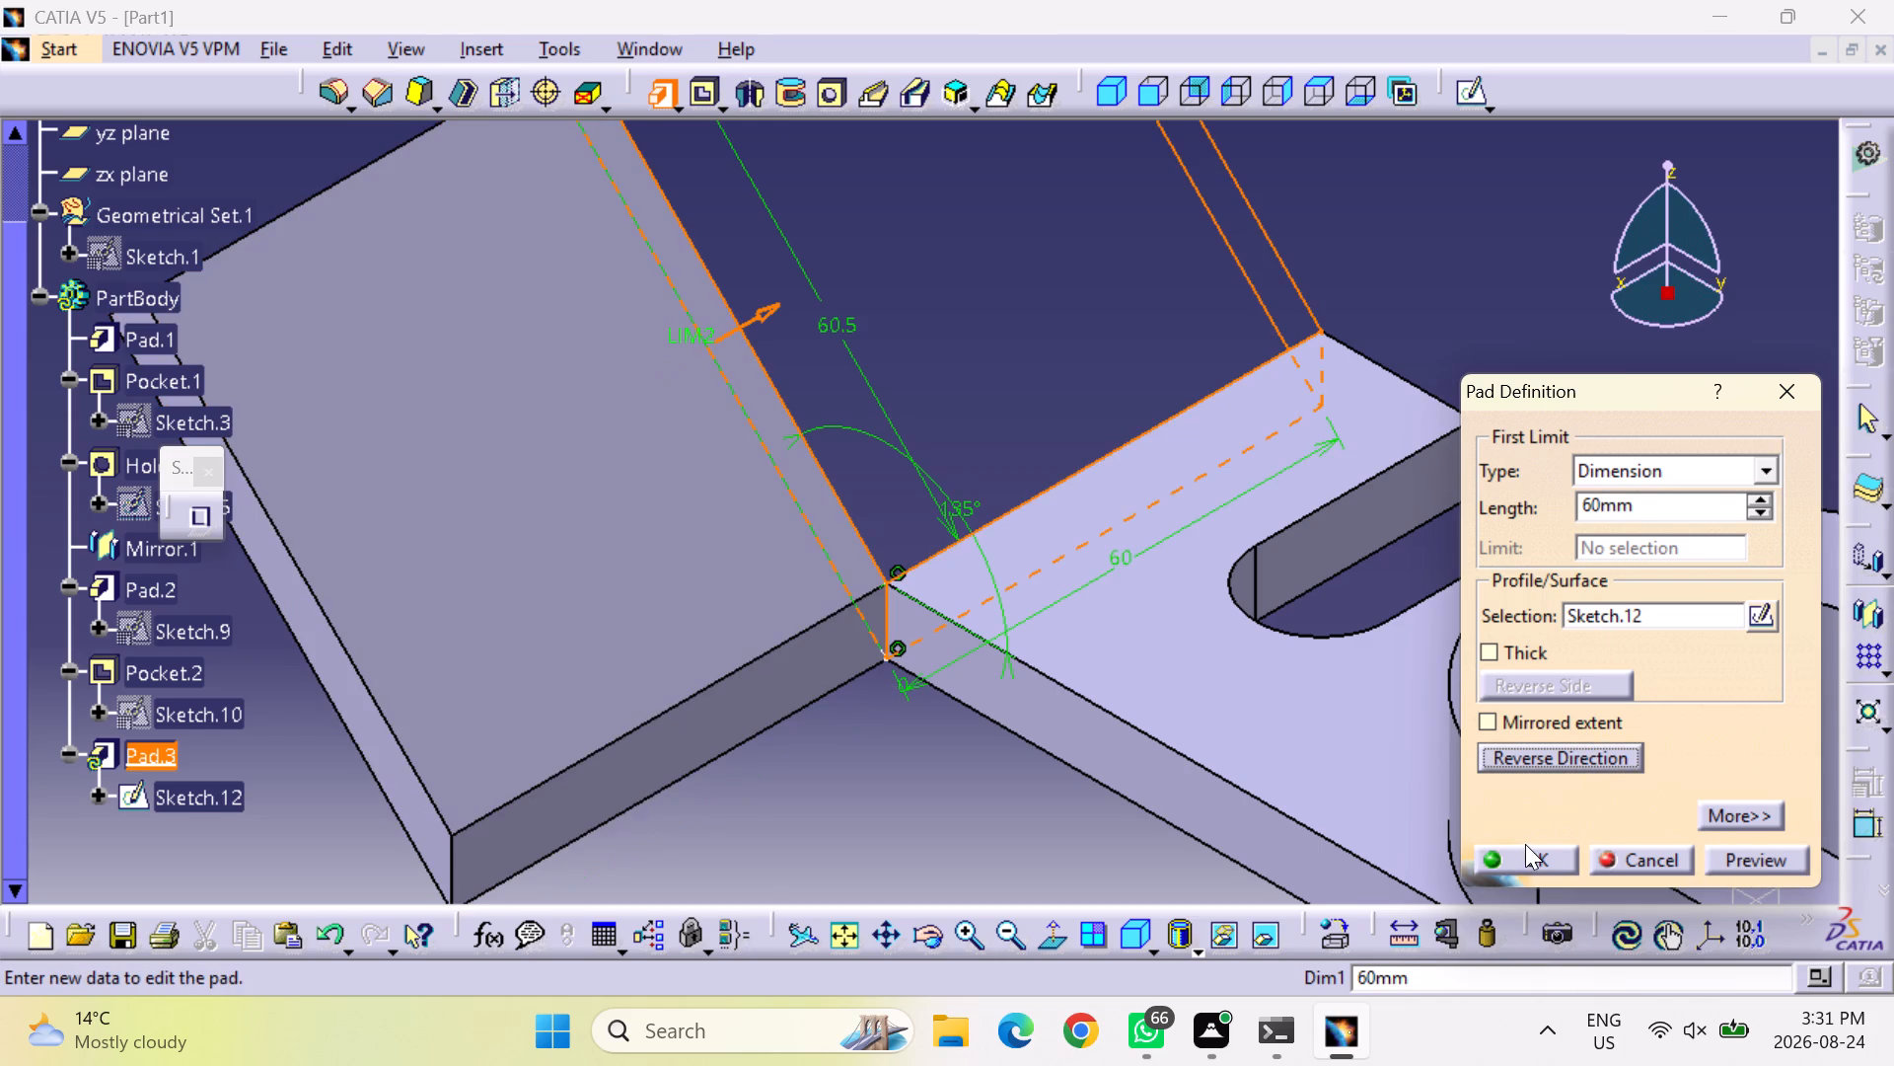
{"action": "left_click", "coordinate": [1537, 852]}
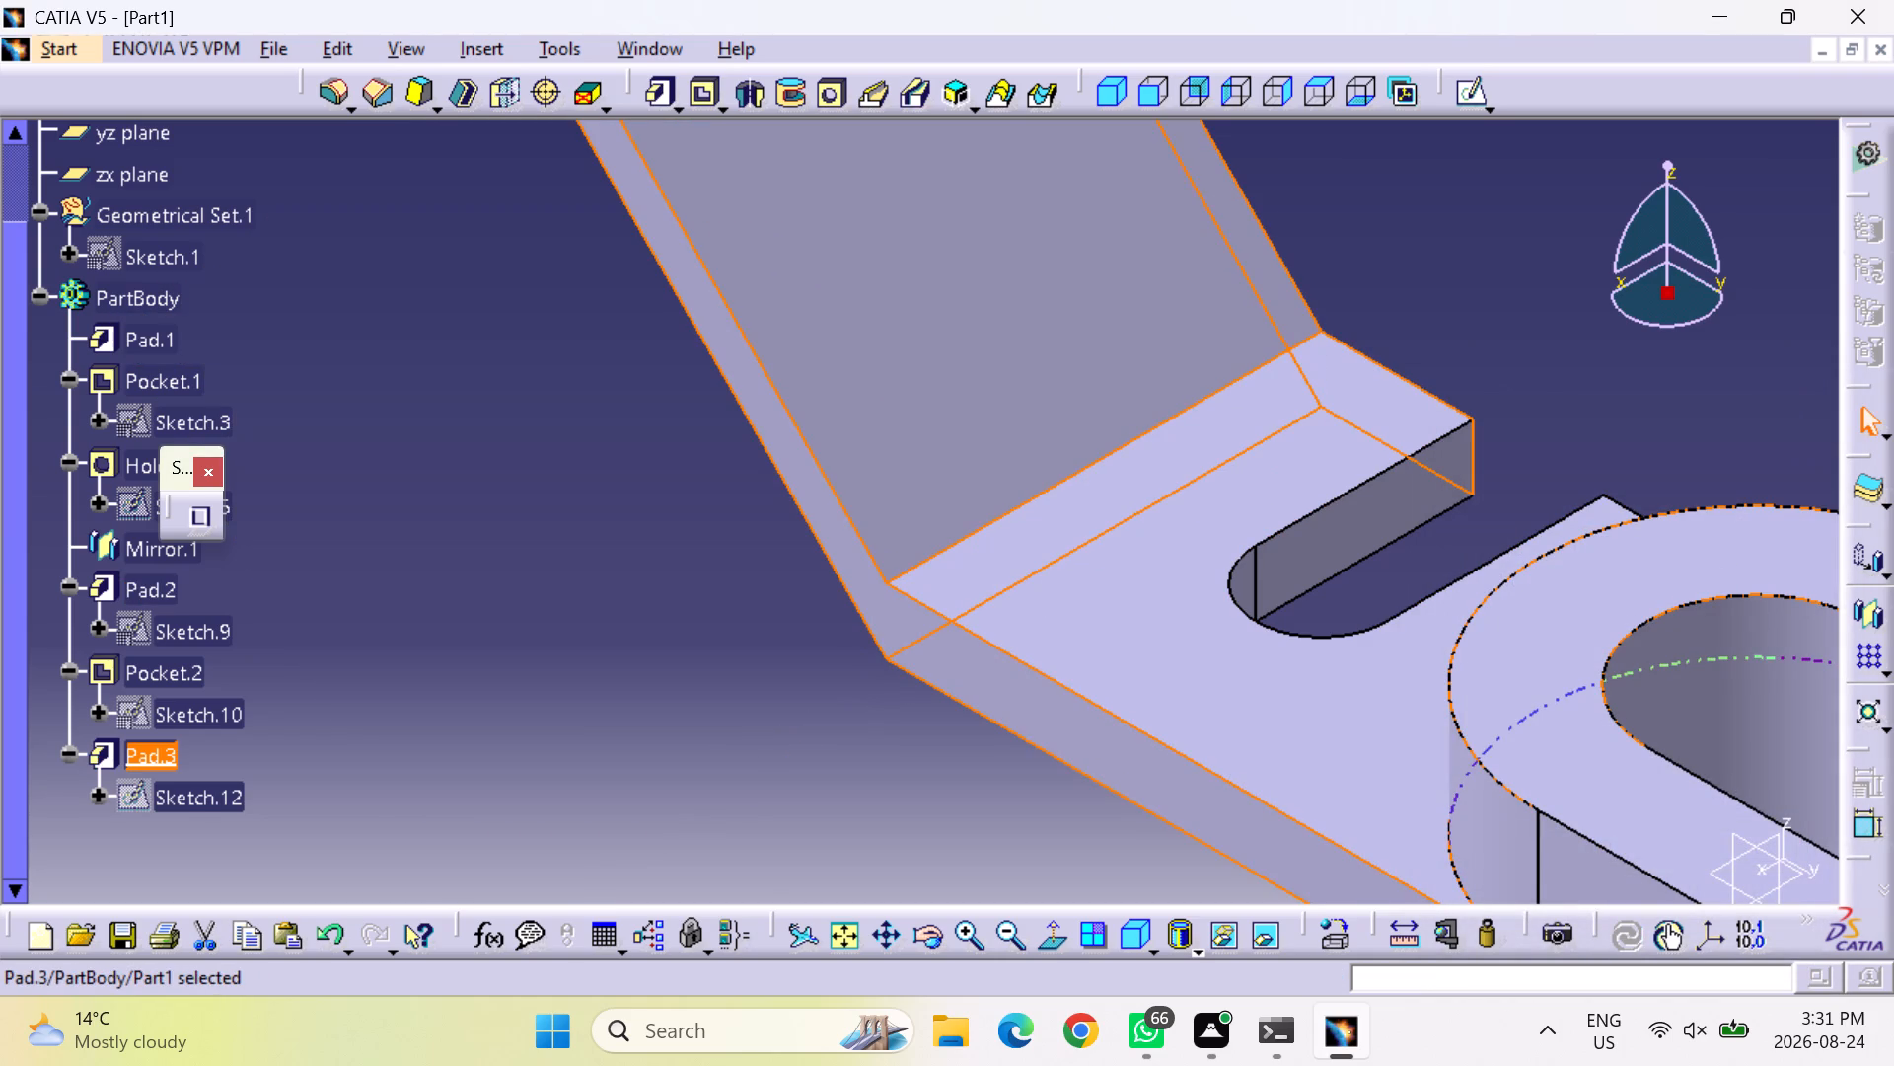
{"action": "left_click", "coordinate": [1453, 230]}
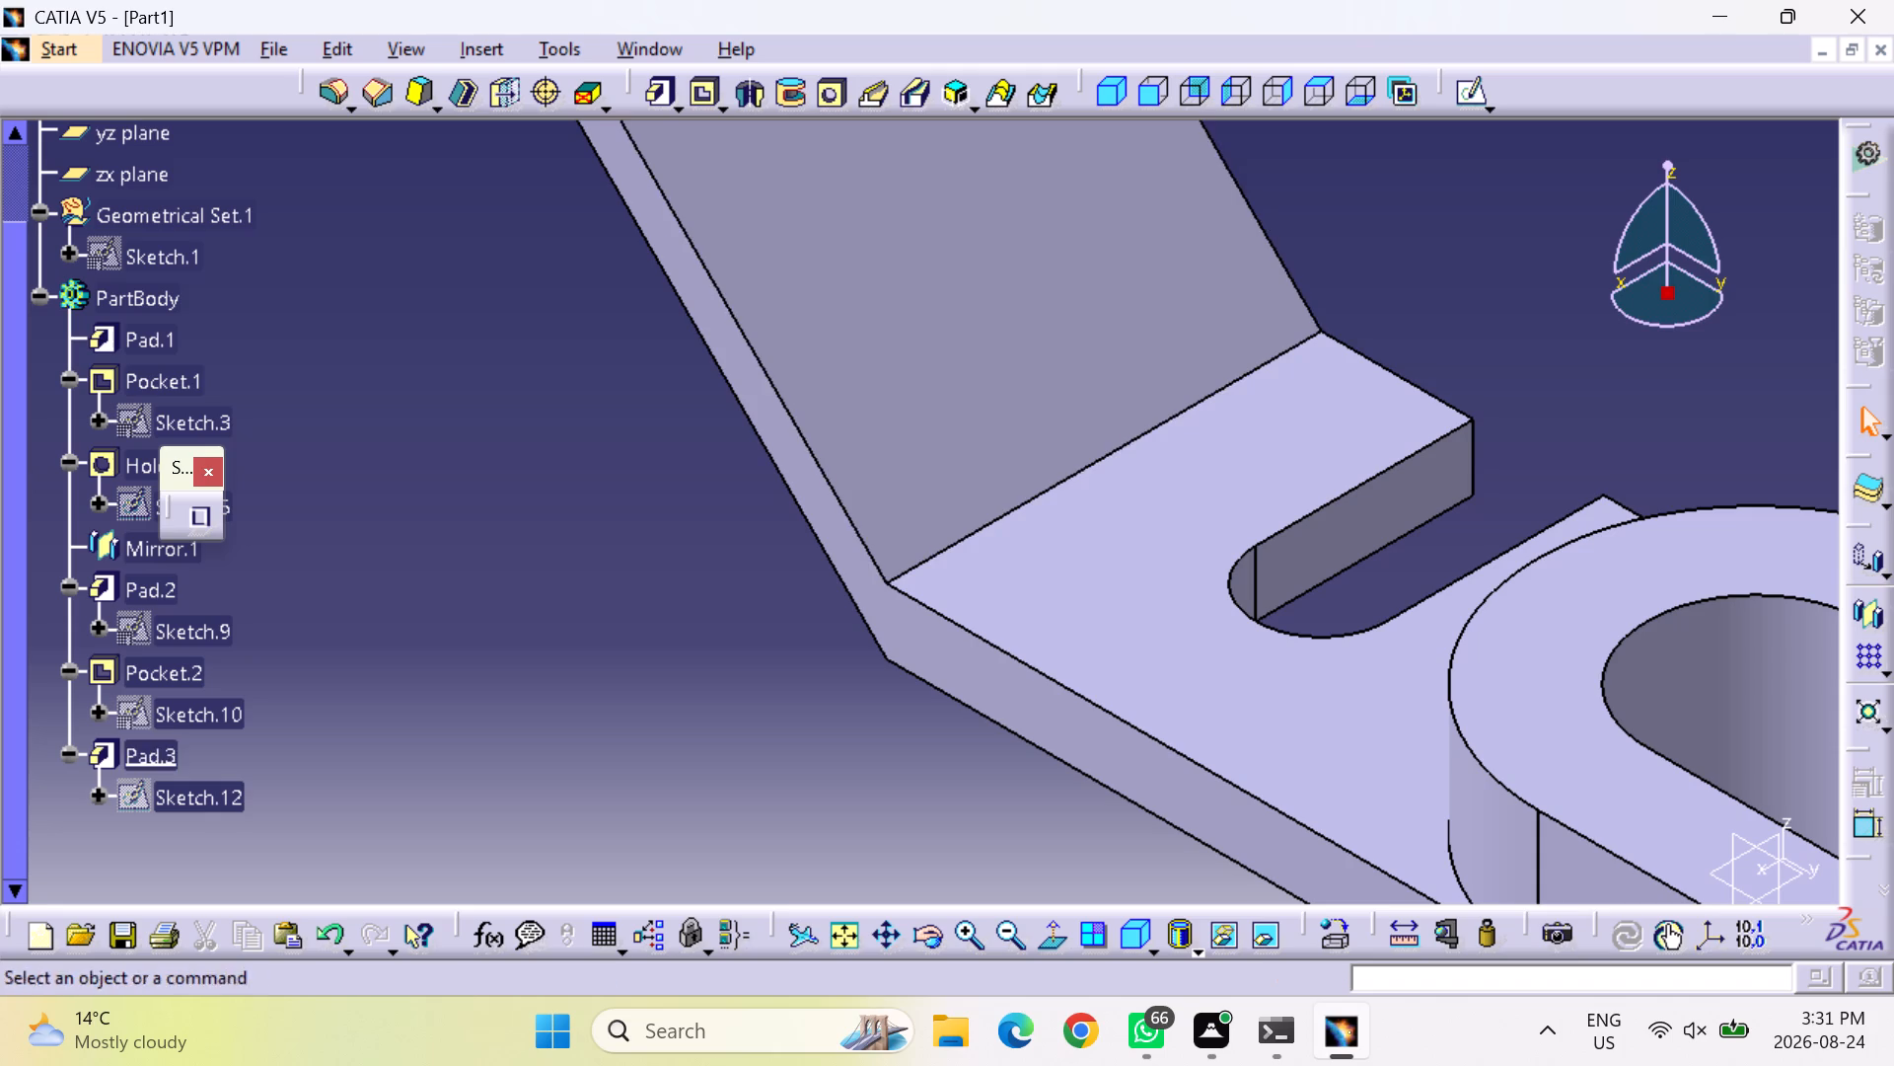
Open a sketch on the arm's upper slanted face and draw a circle of about 5.7 mm radius on the vertical axis near the free end.
{"action": "left_click", "coordinate": [851, 940]}
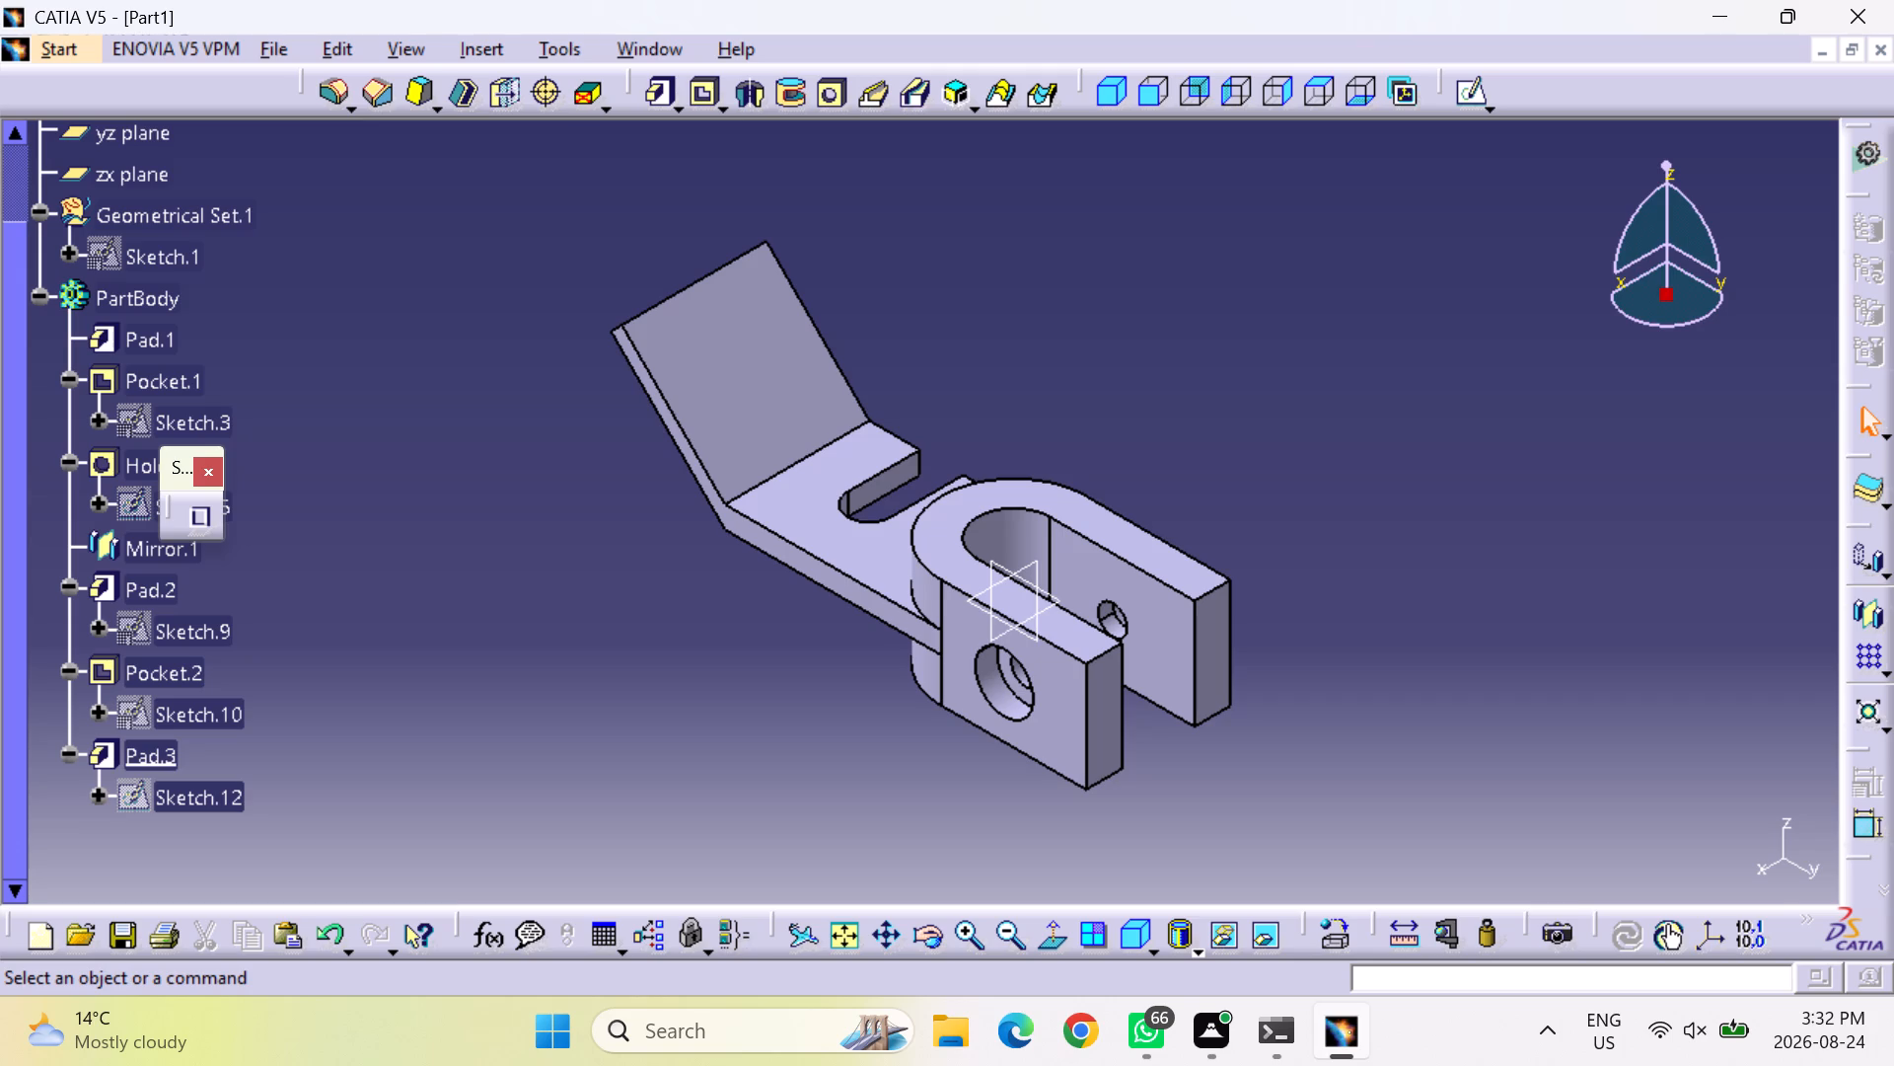
{"action": "left_click", "coordinate": [790, 370]}
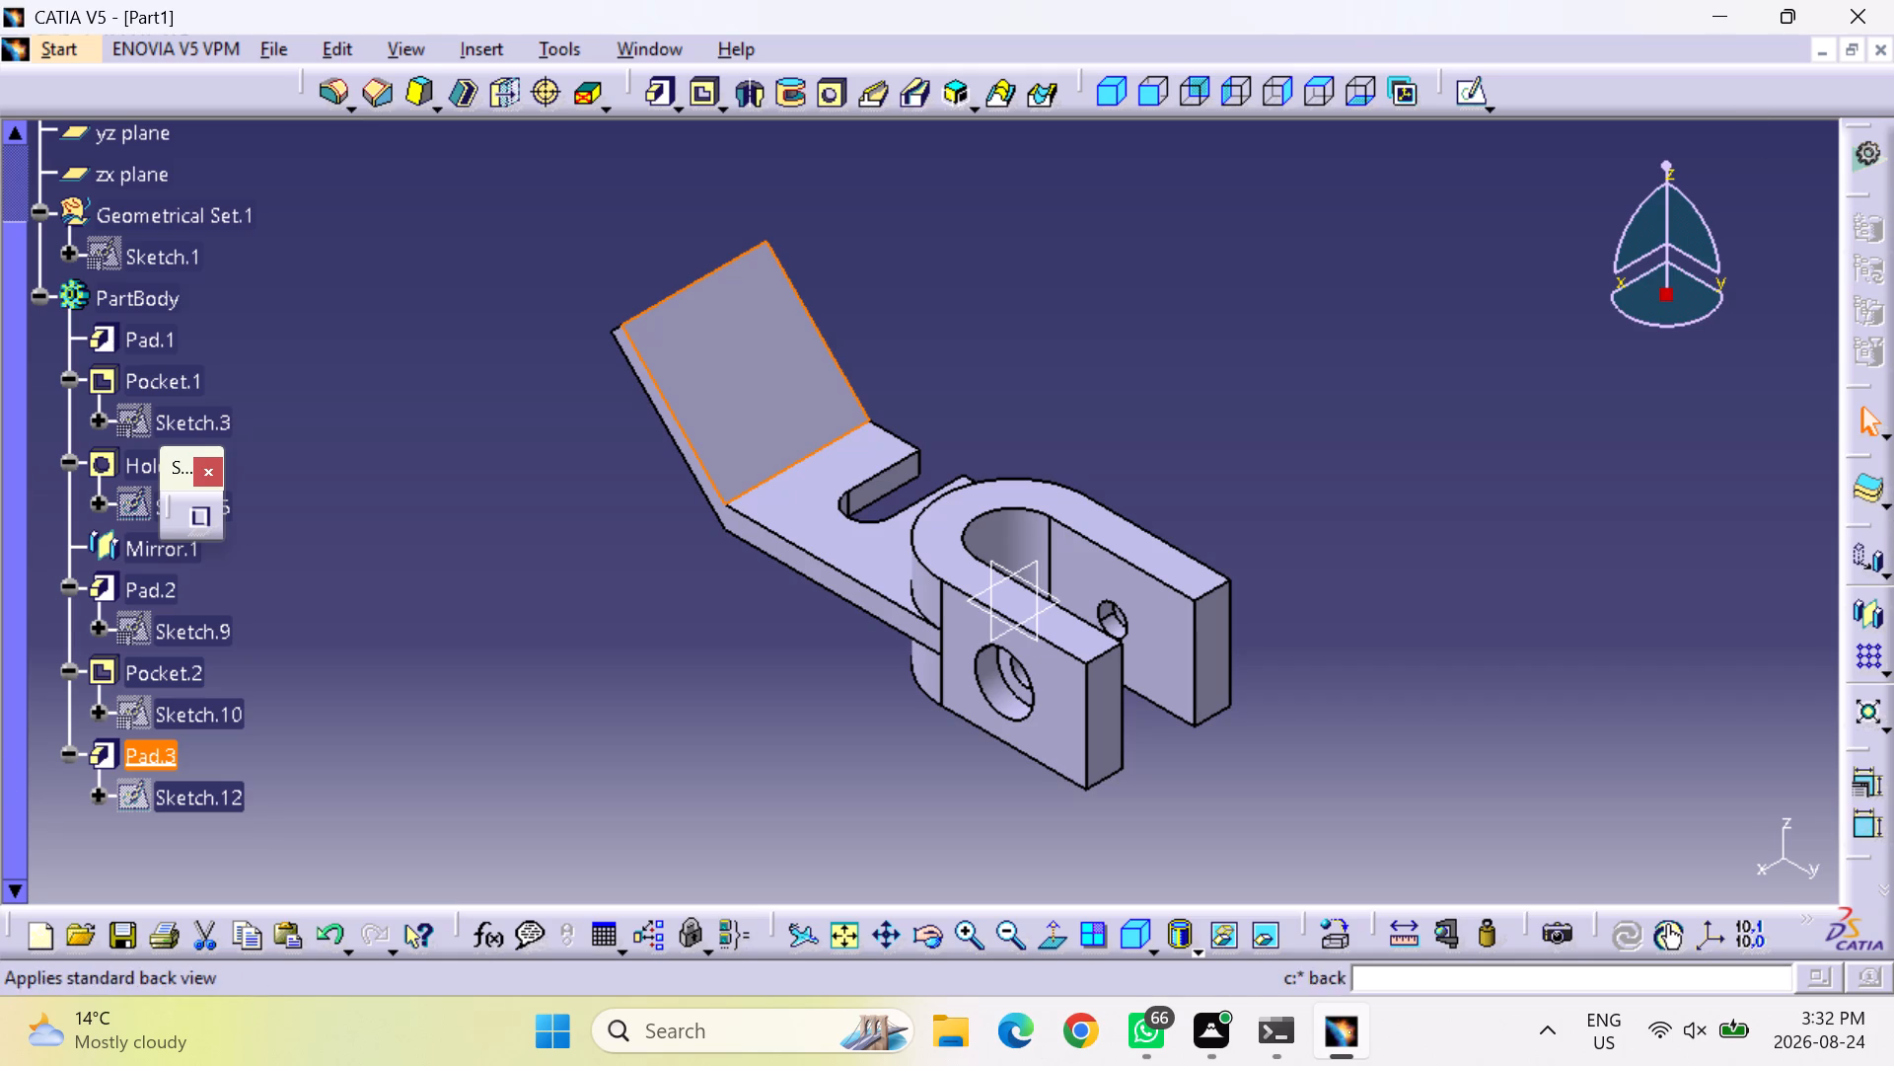
{"action": "left_click", "coordinate": [1468, 90]}
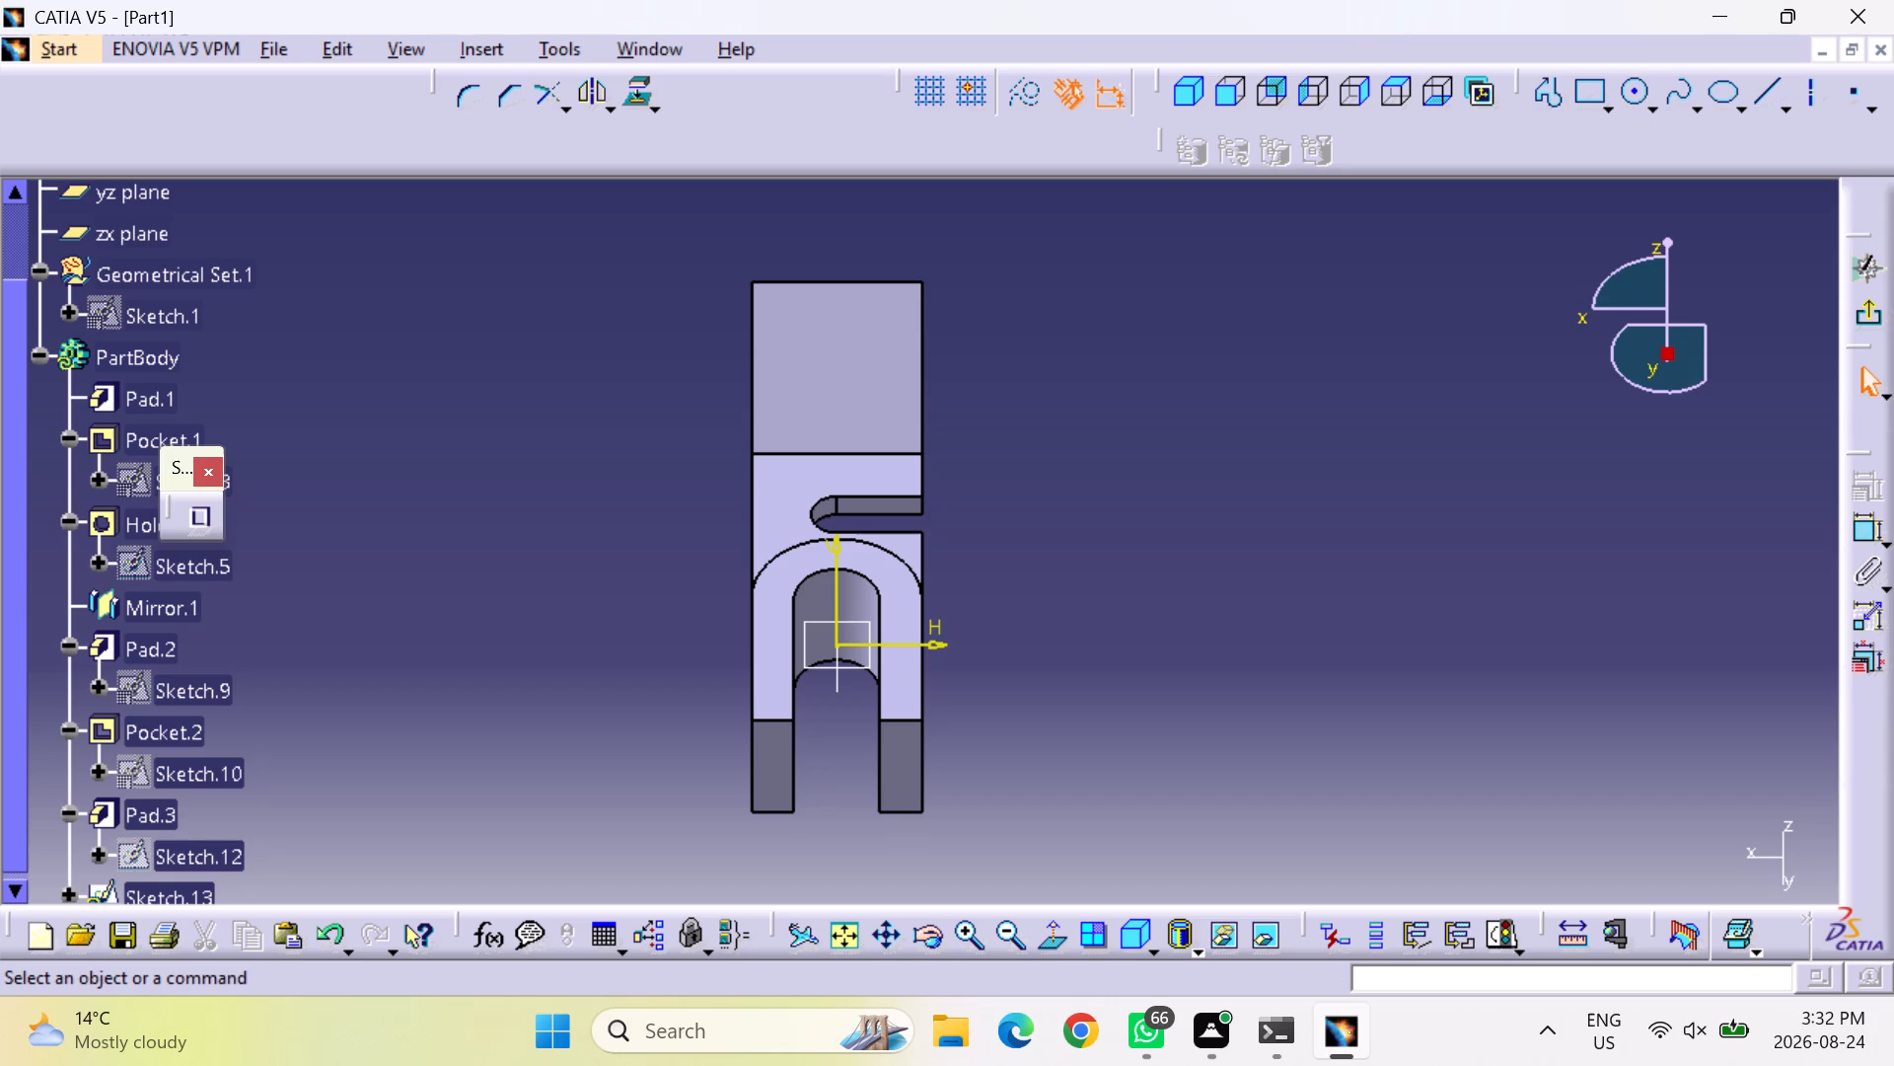
{"action": "left_click", "coordinate": [1640, 97]}
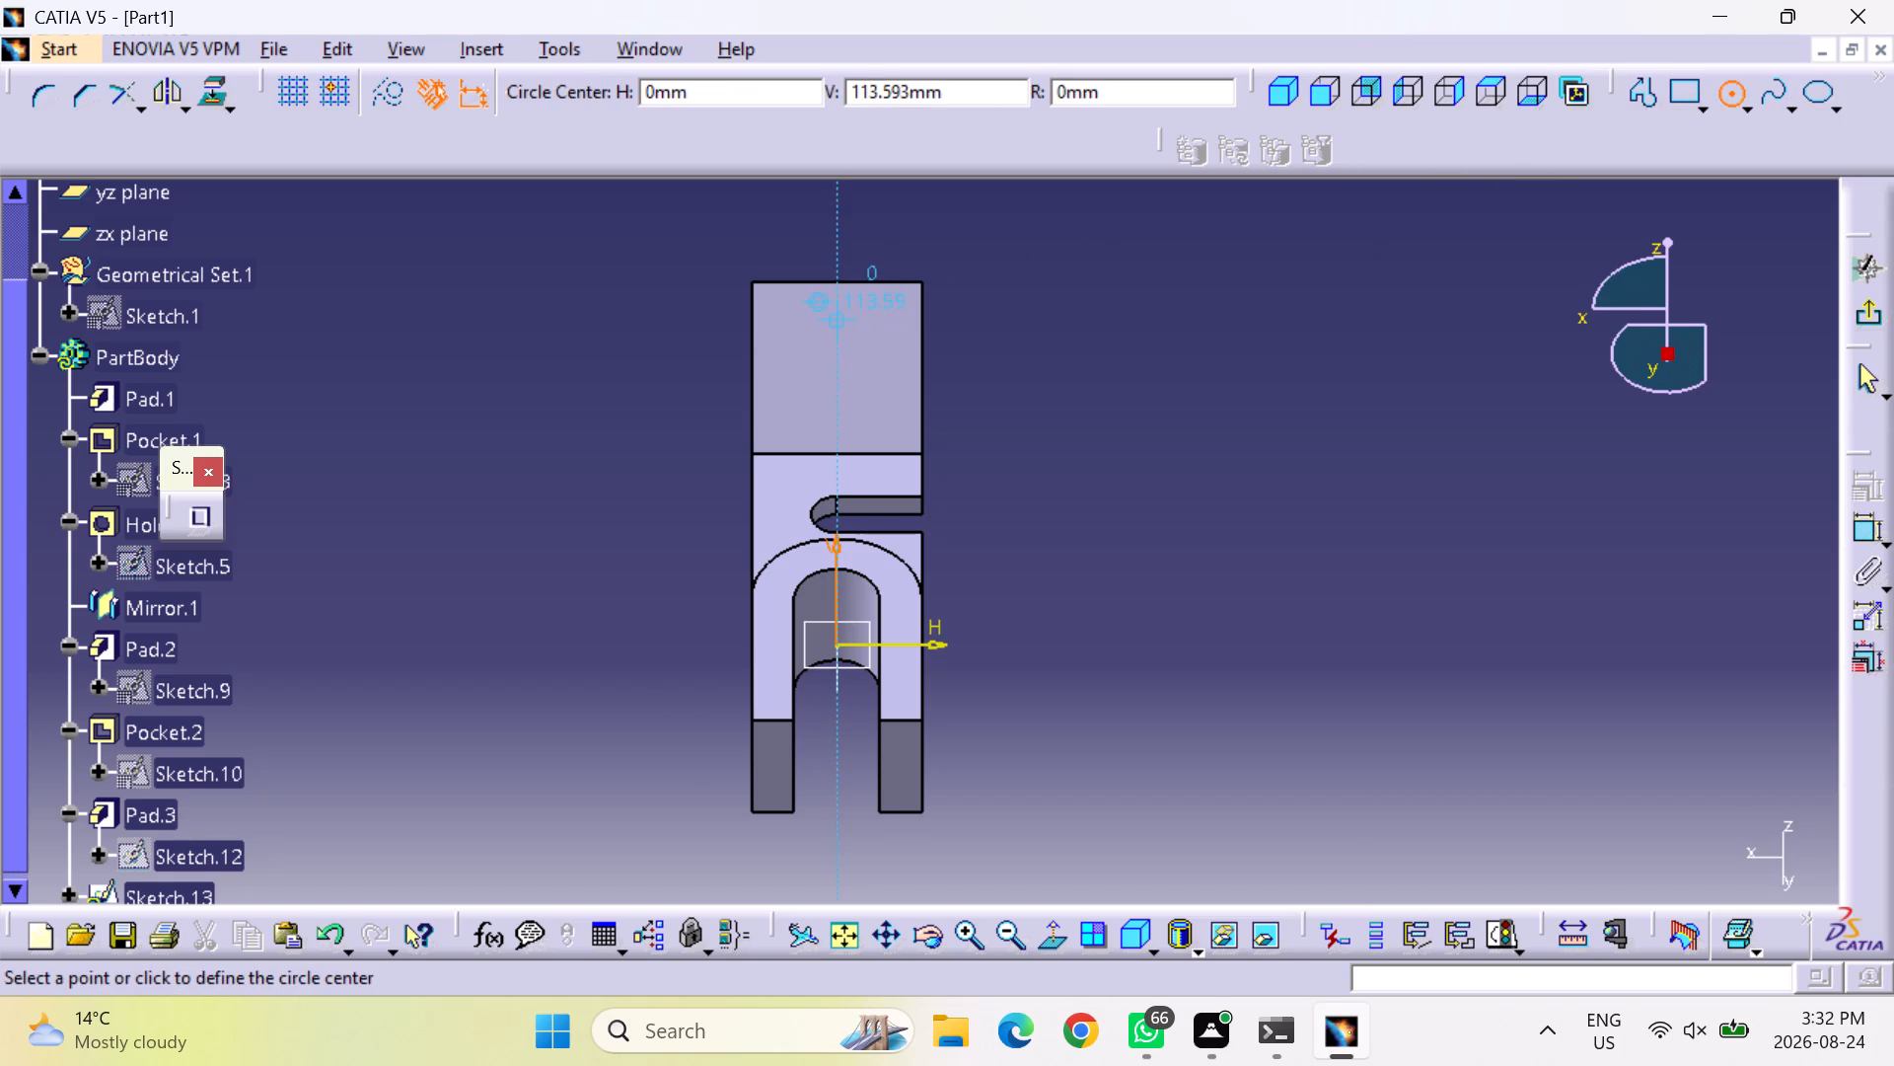
{"action": "left_click", "coordinate": [840, 320]}
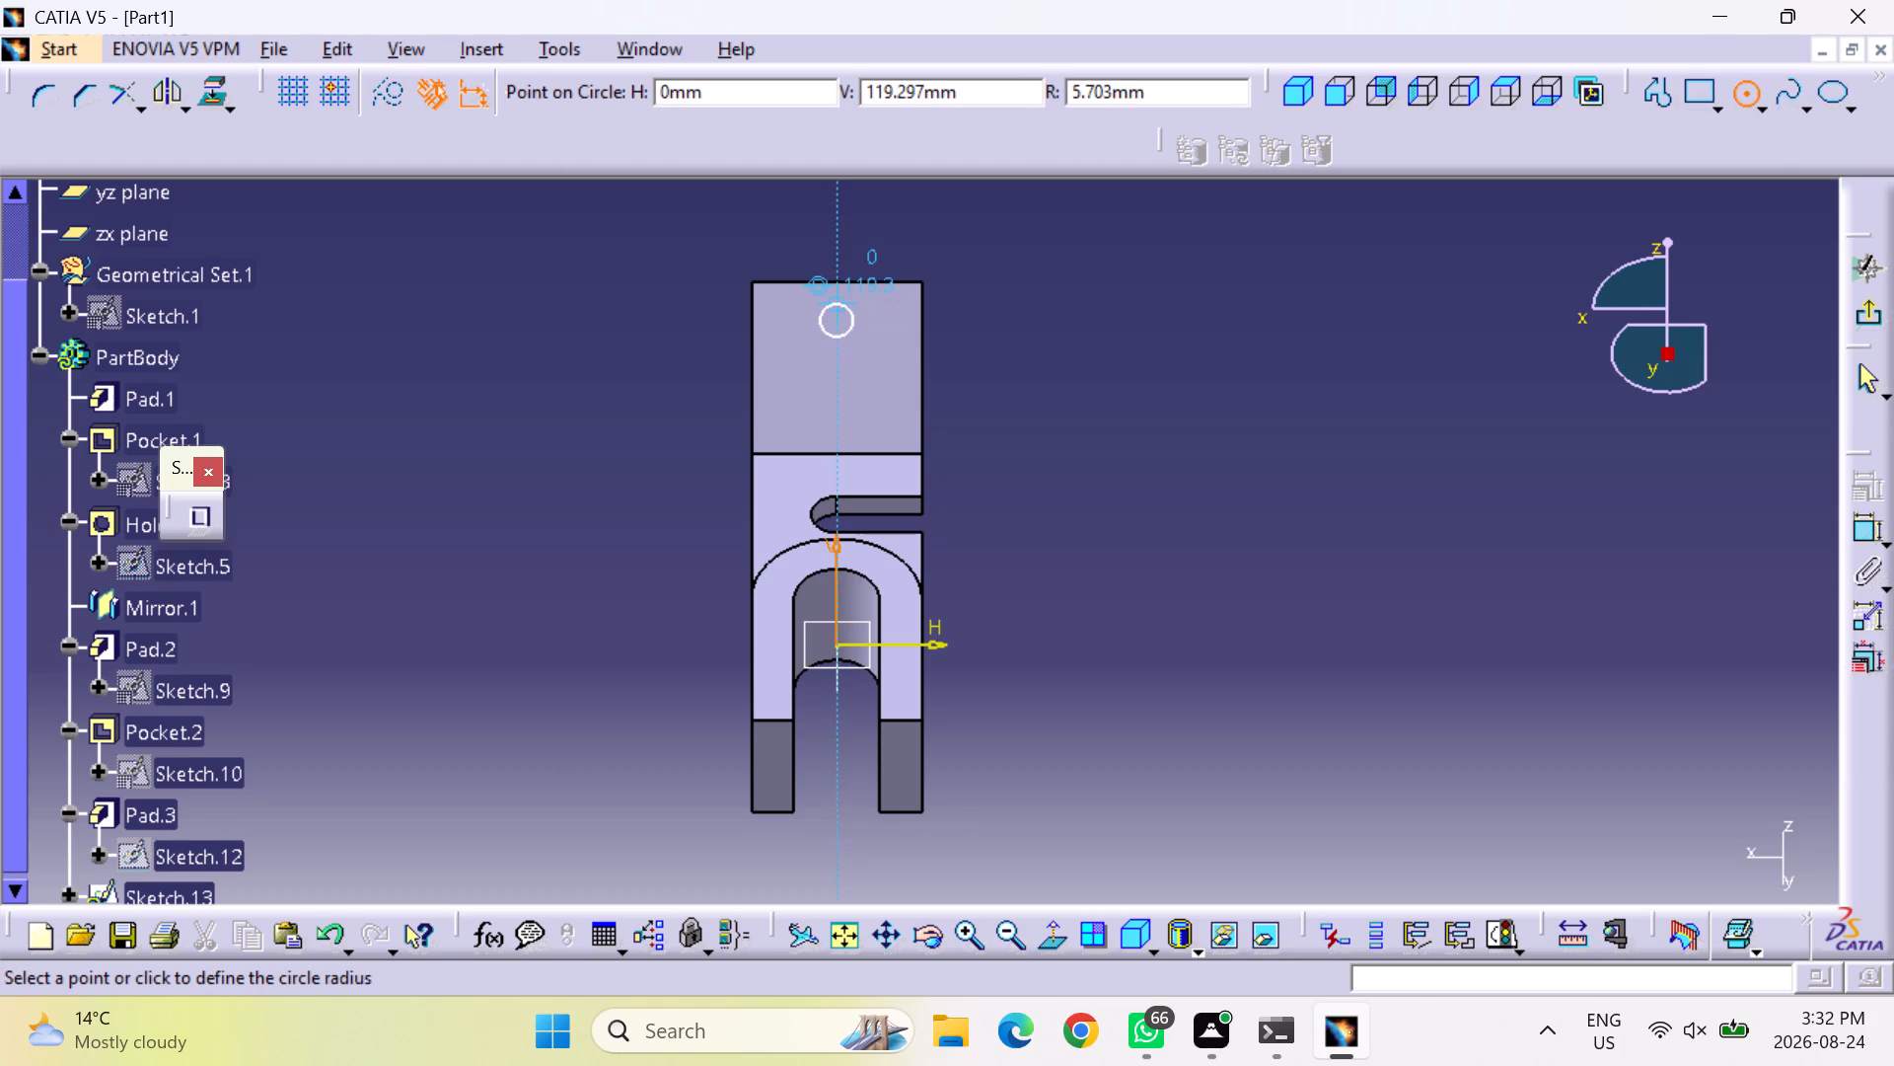
{"action": "left_click", "coordinate": [835, 302]}
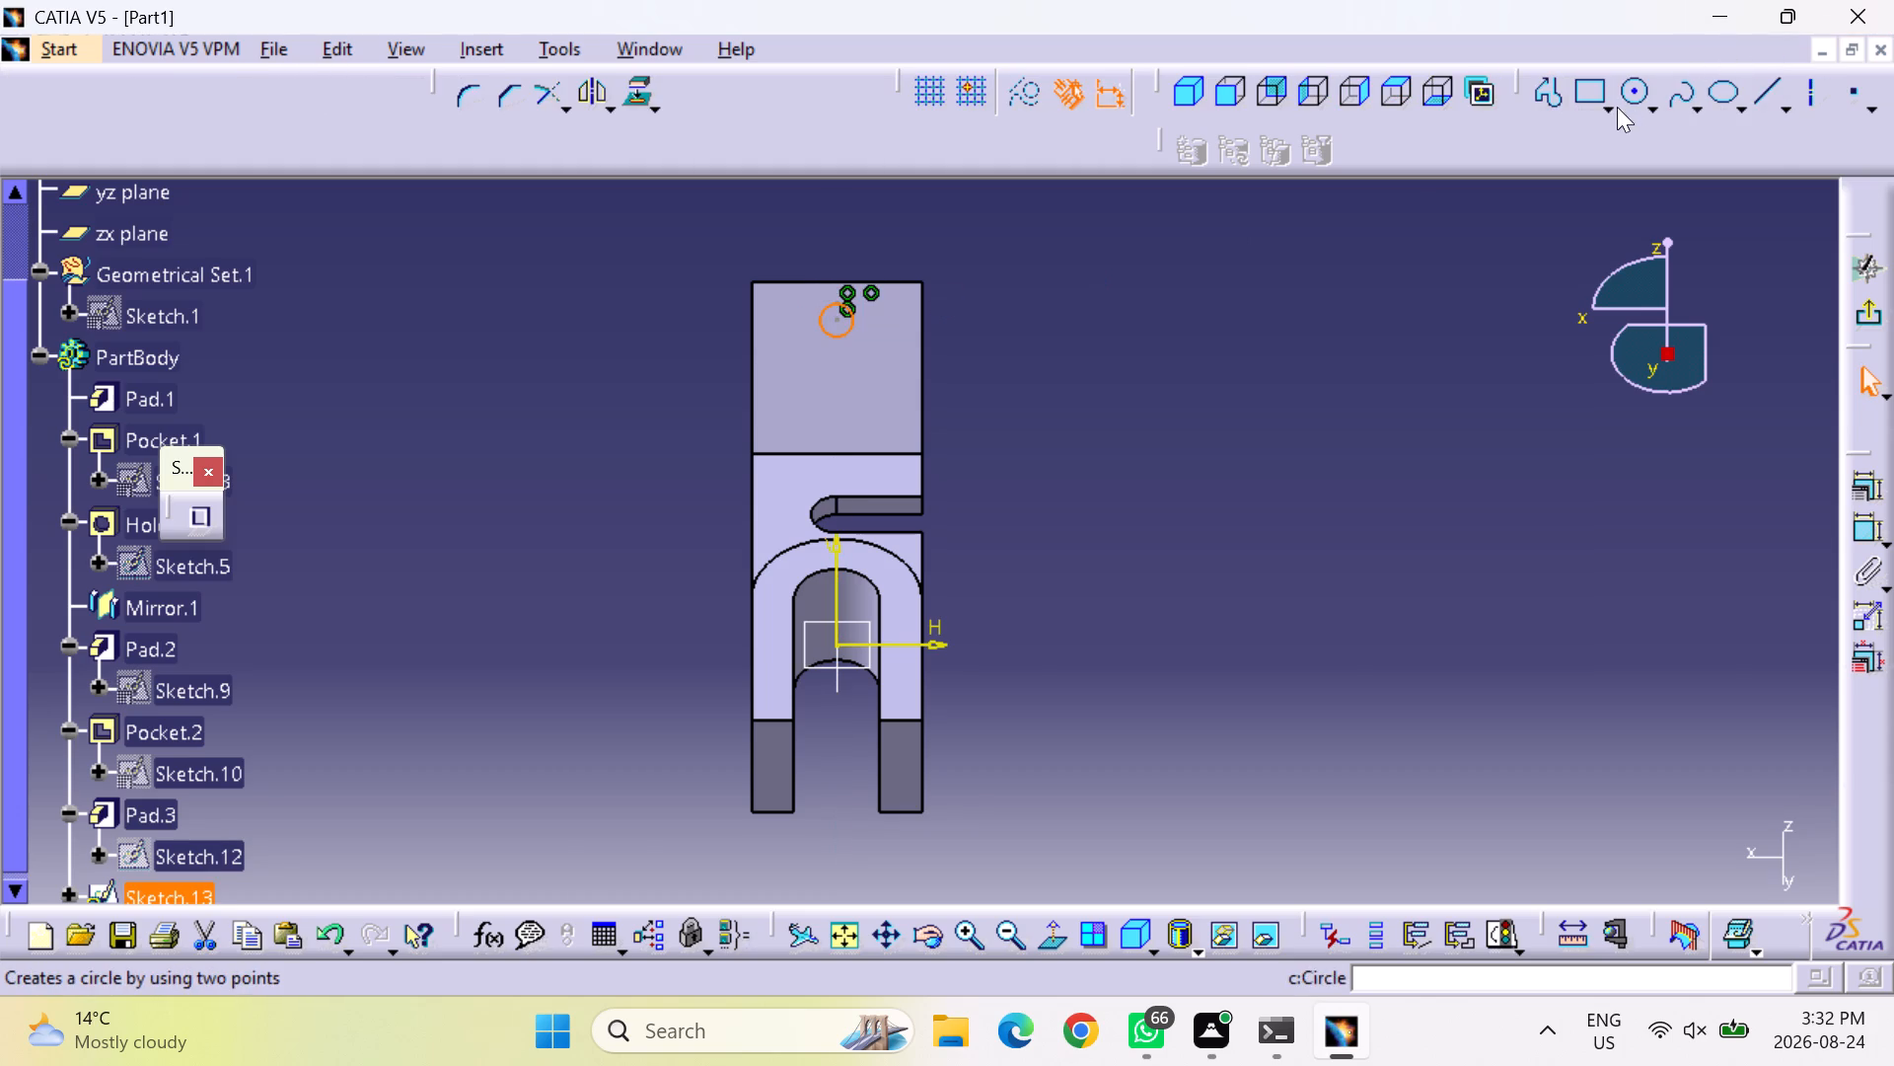
Draw a larger circle of about 13 mm radius around the small circle, starting from the same centre.
{"action": "double_click", "coordinate": [959, 926]}
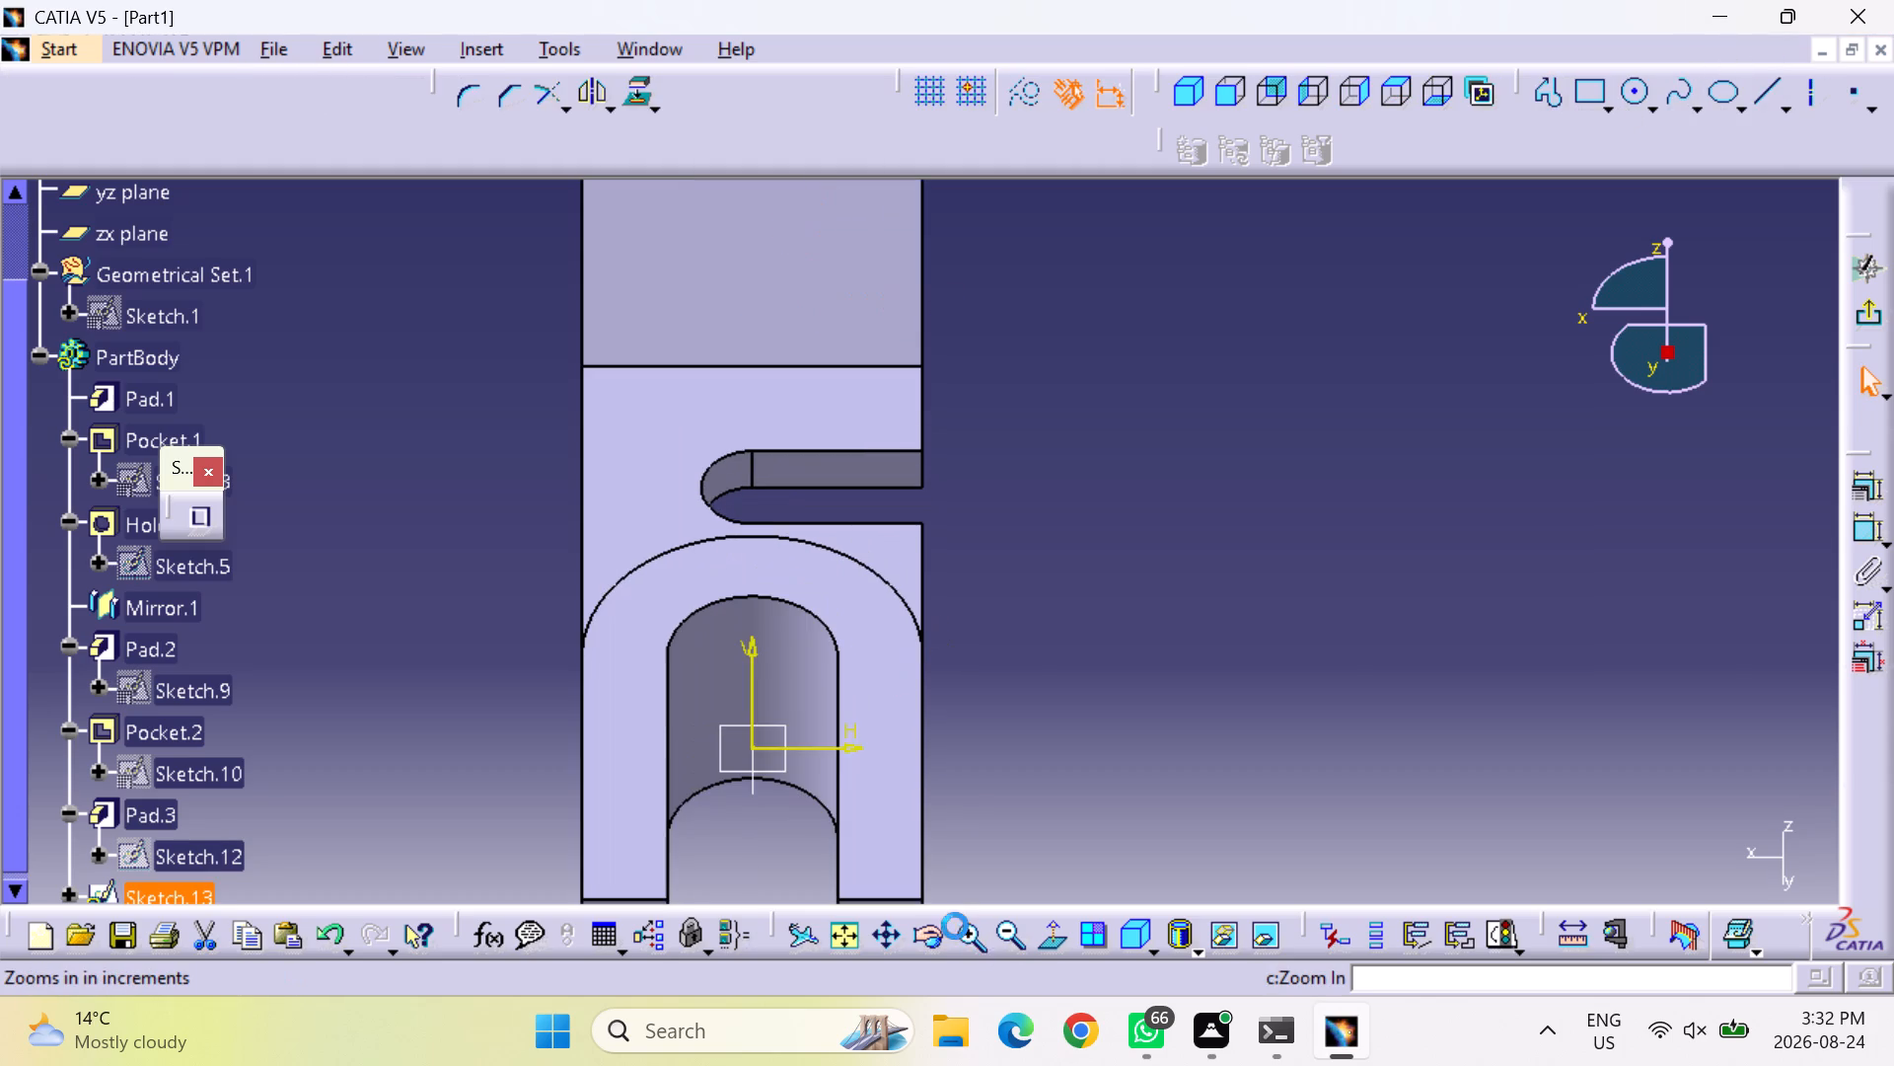
{"action": "middle_click_drag", "start_coordinate": [998, 351], "coordinate": [1052, 765]}
{"action": "scroll", "coordinate": [1052, 766], "scroll_direction": "down", "scroll_amount": 1}
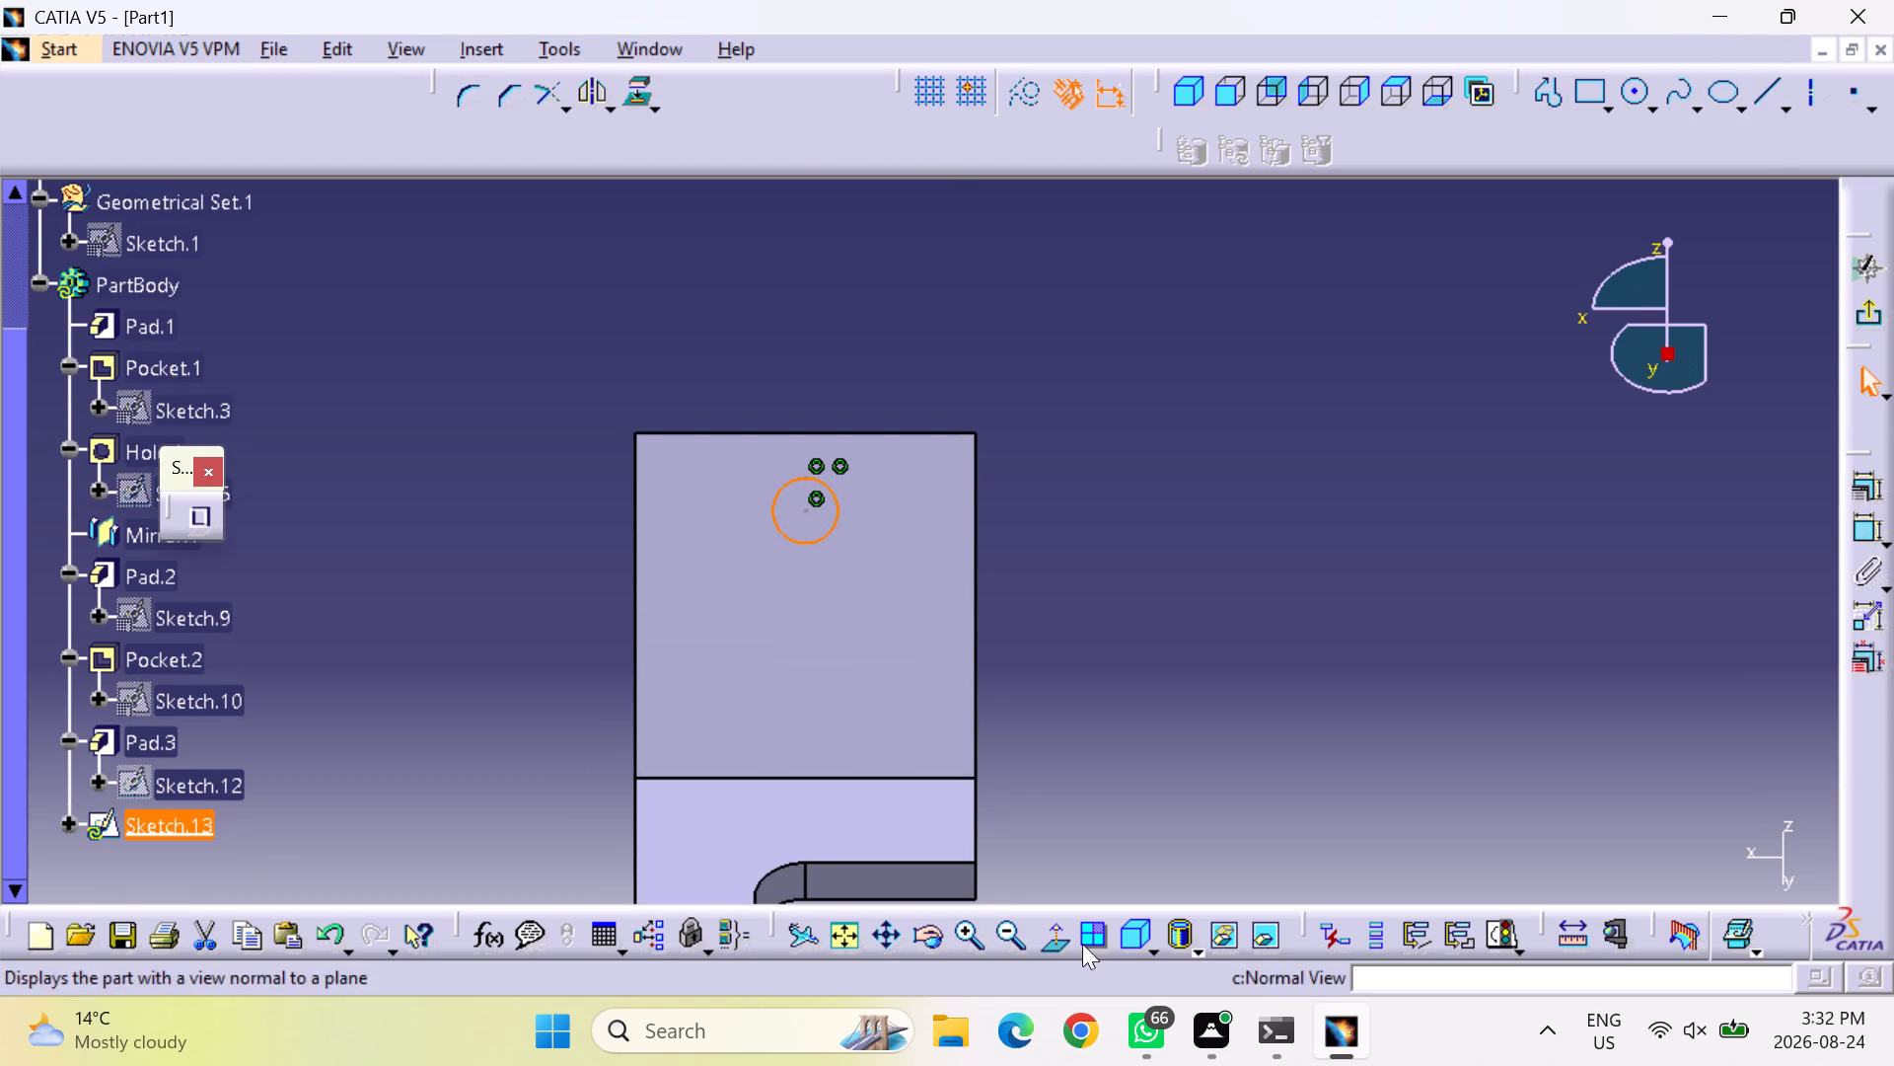
{"action": "left_click", "coordinate": [1634, 101]}
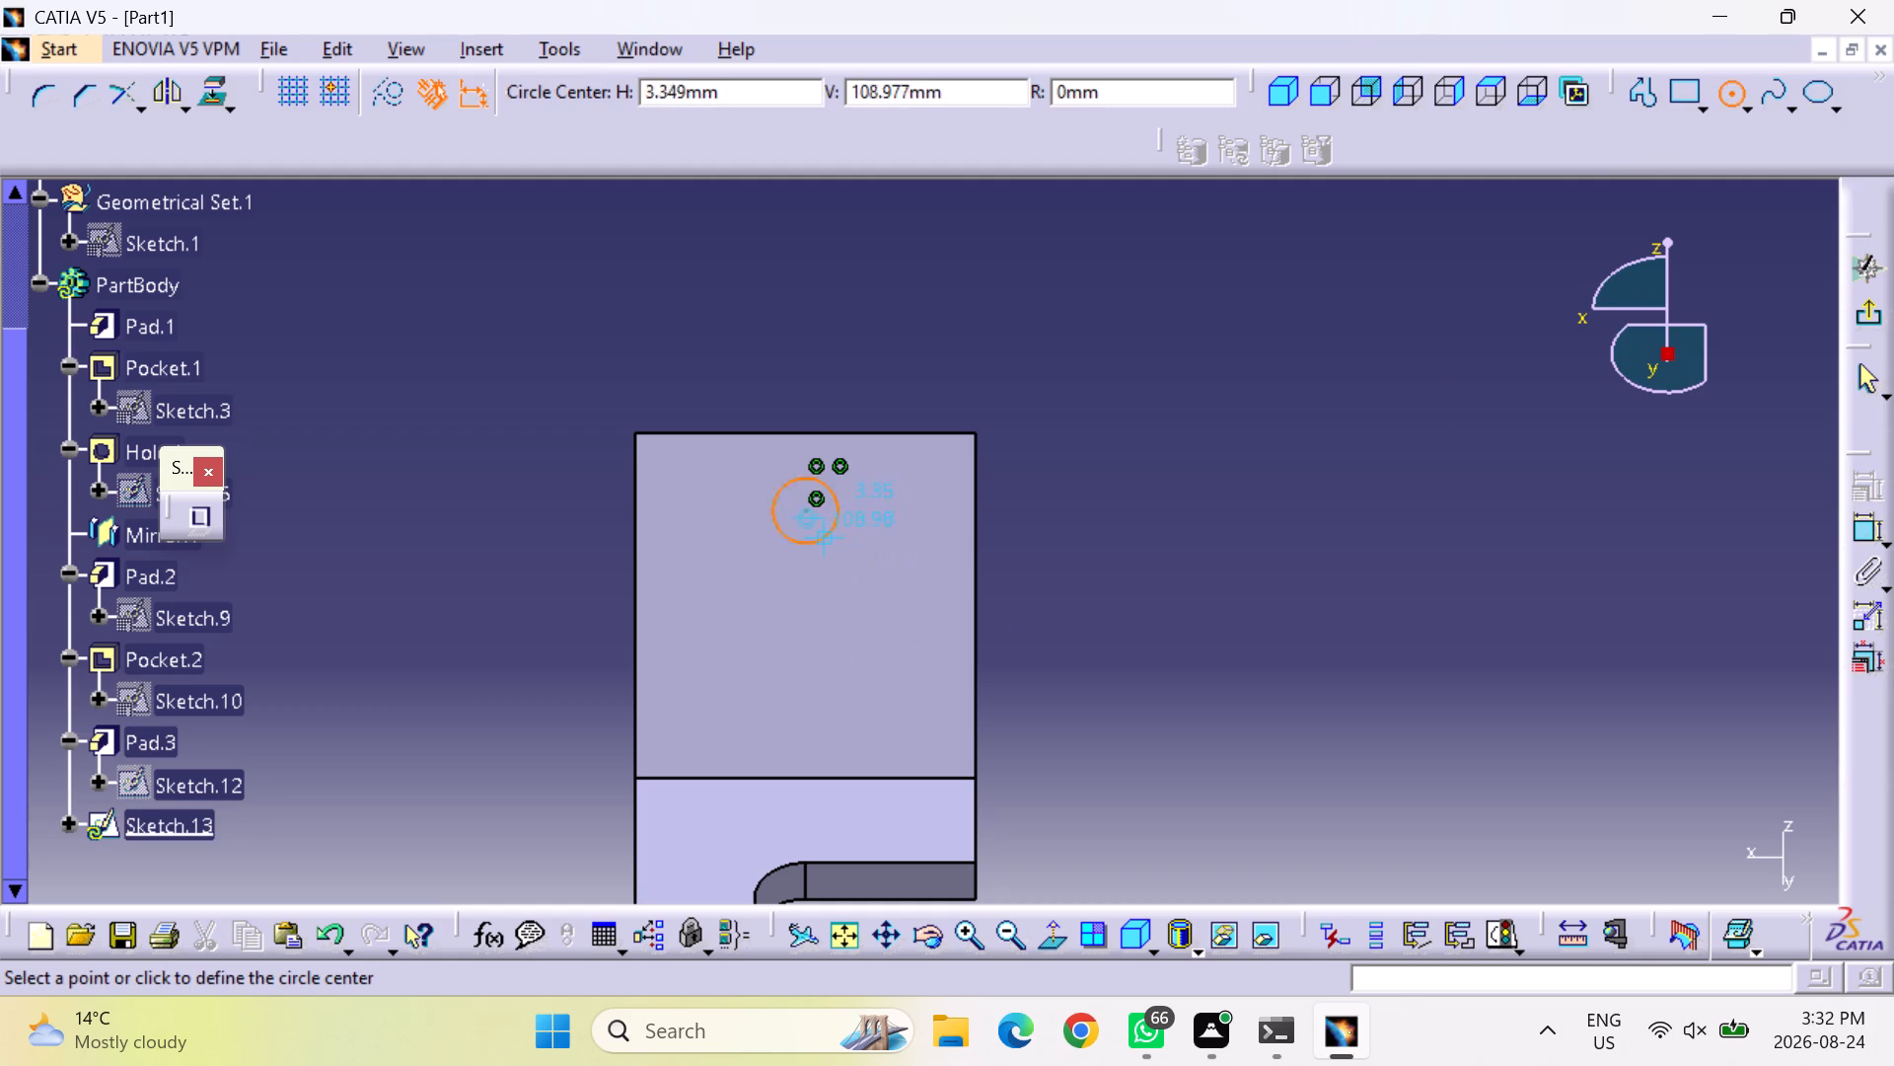
{"action": "left_click", "coordinate": [806, 509]}
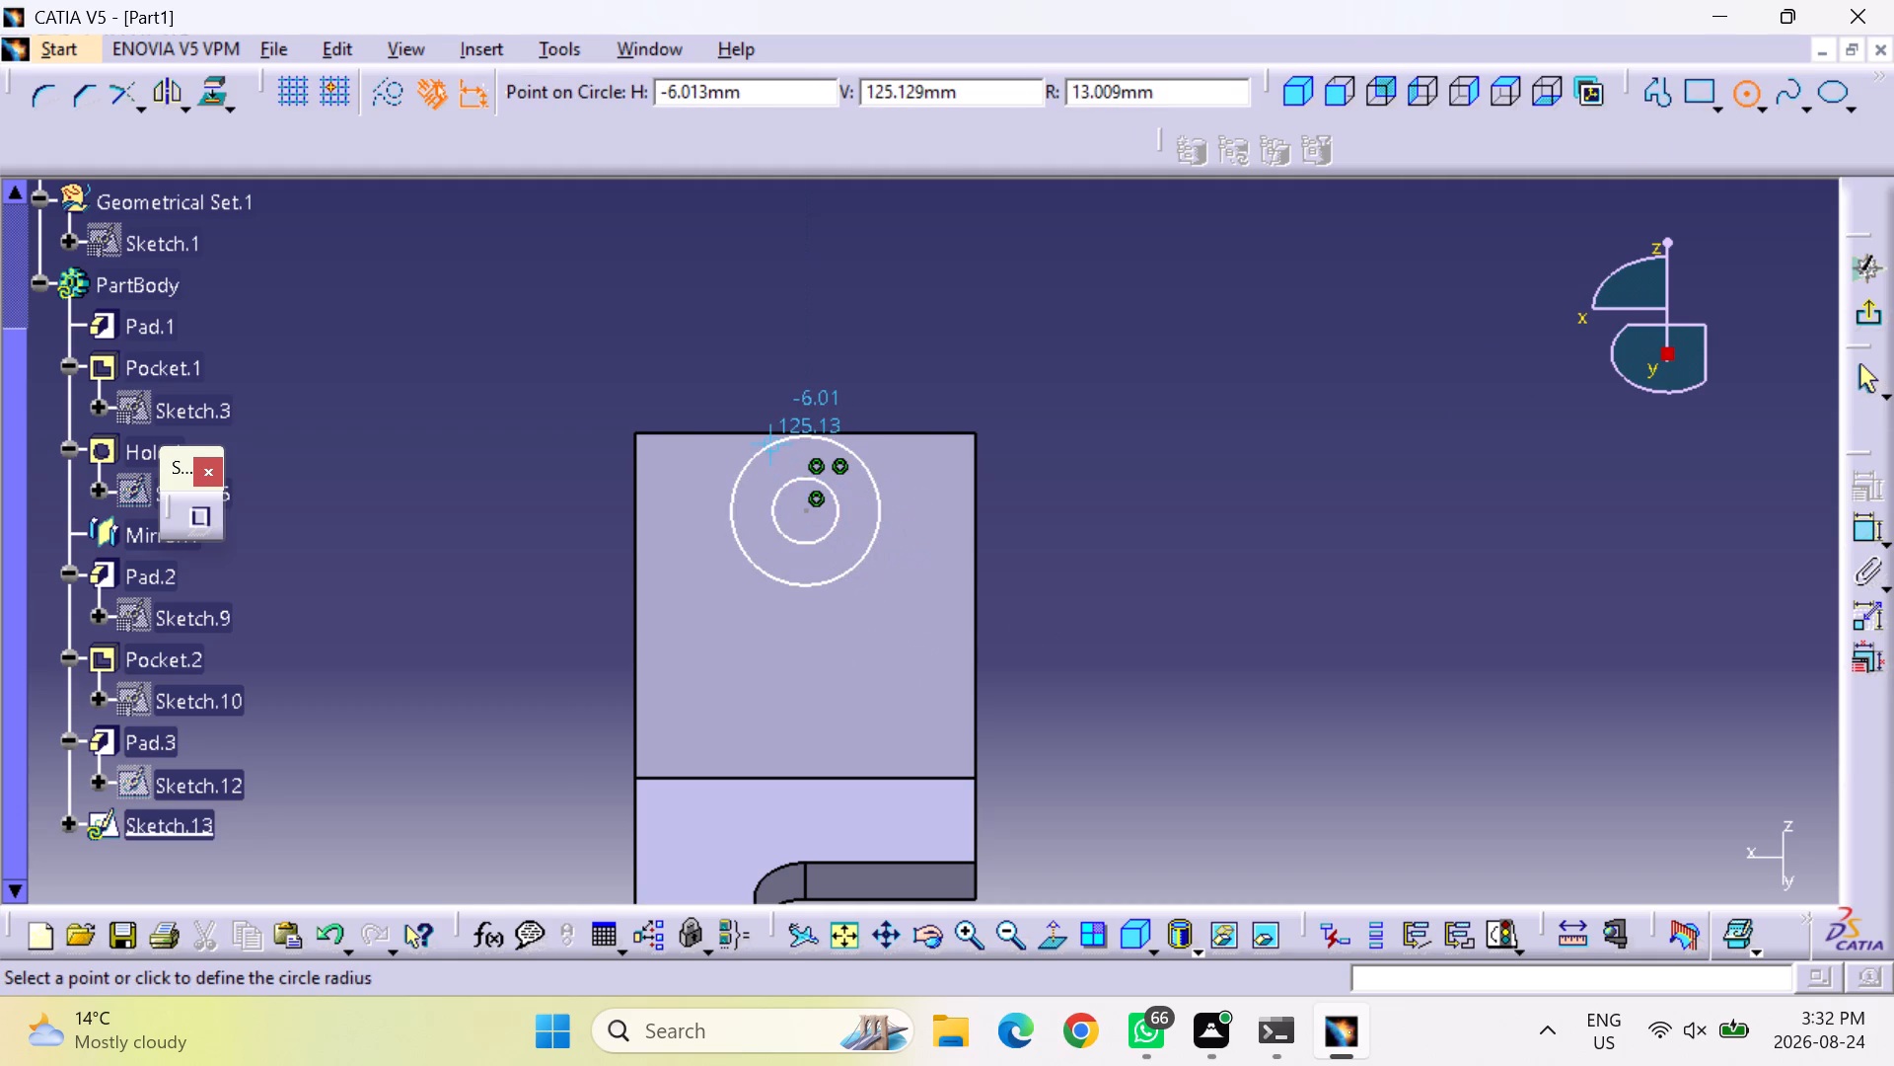
{"action": "left_click", "coordinate": [769, 442]}
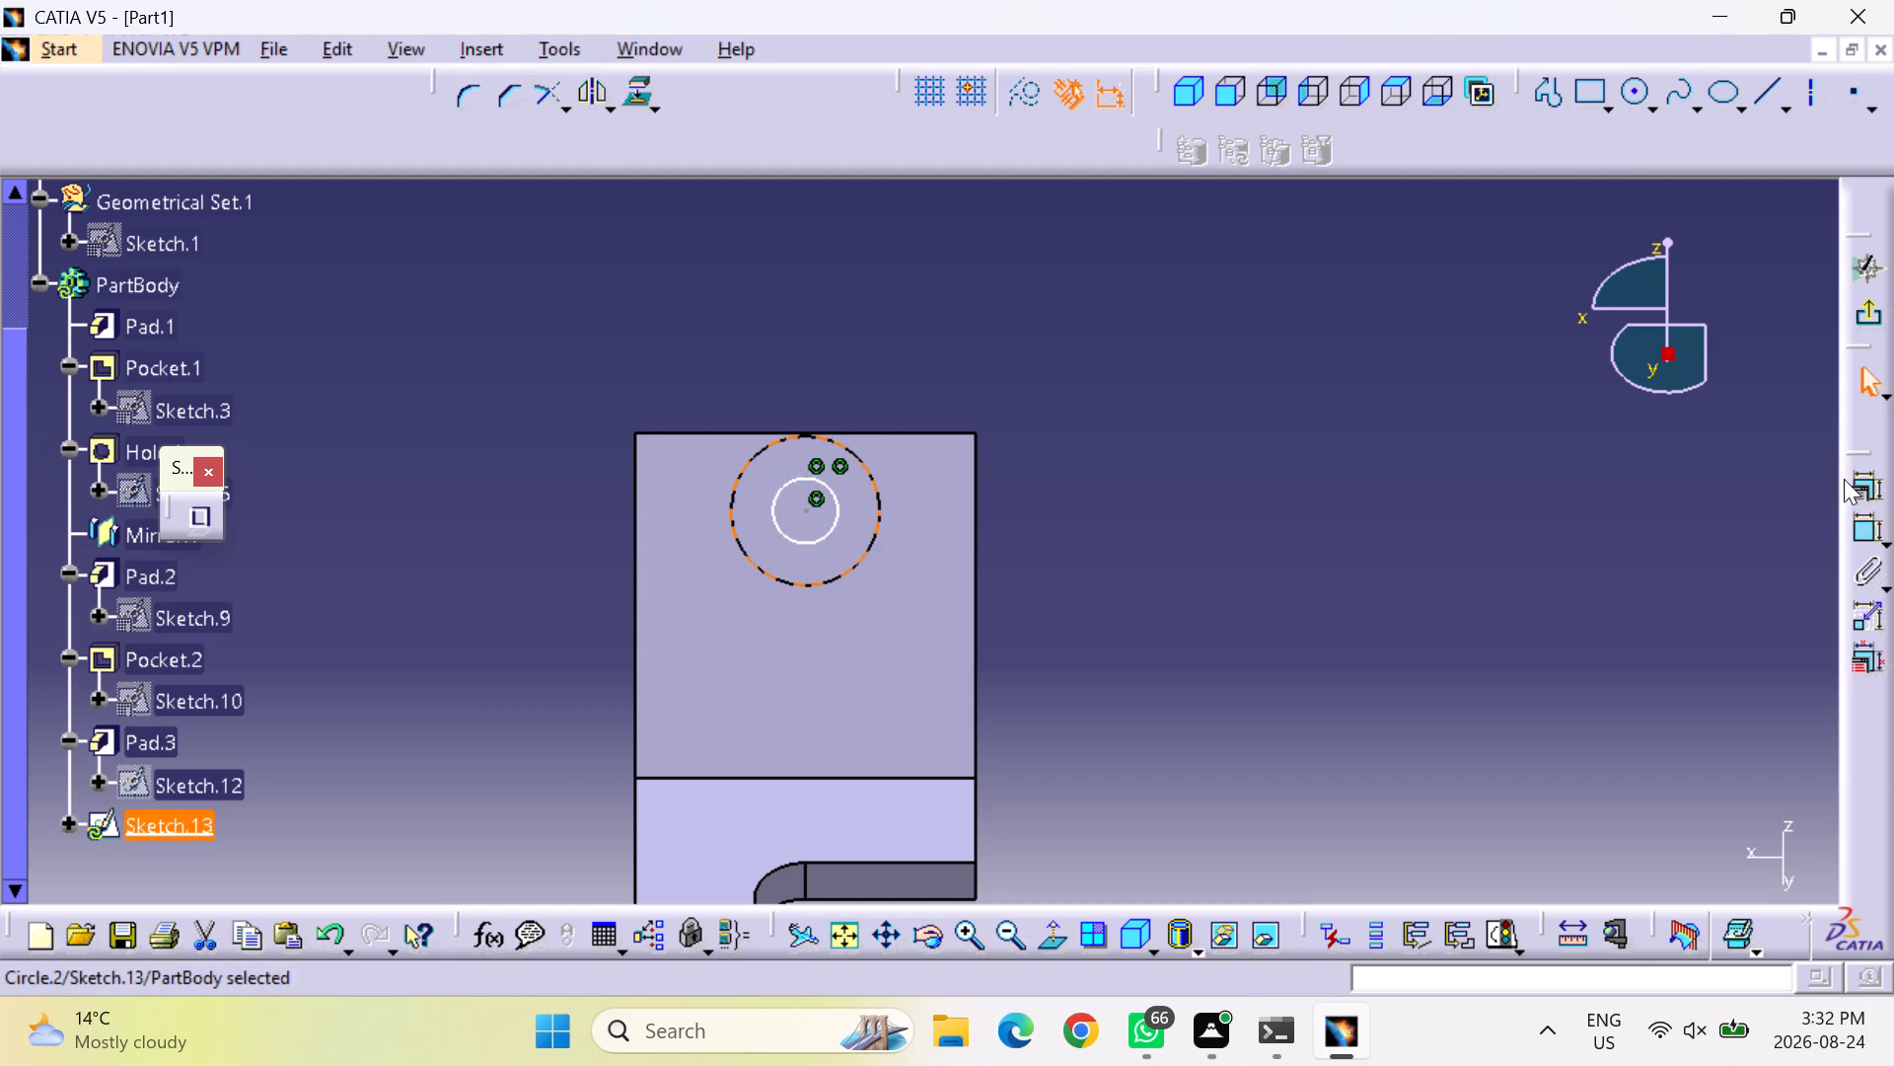
Dimension the outer circle's diameter and set it to 30 mm.
{"action": "left_click", "coordinate": [1858, 532]}
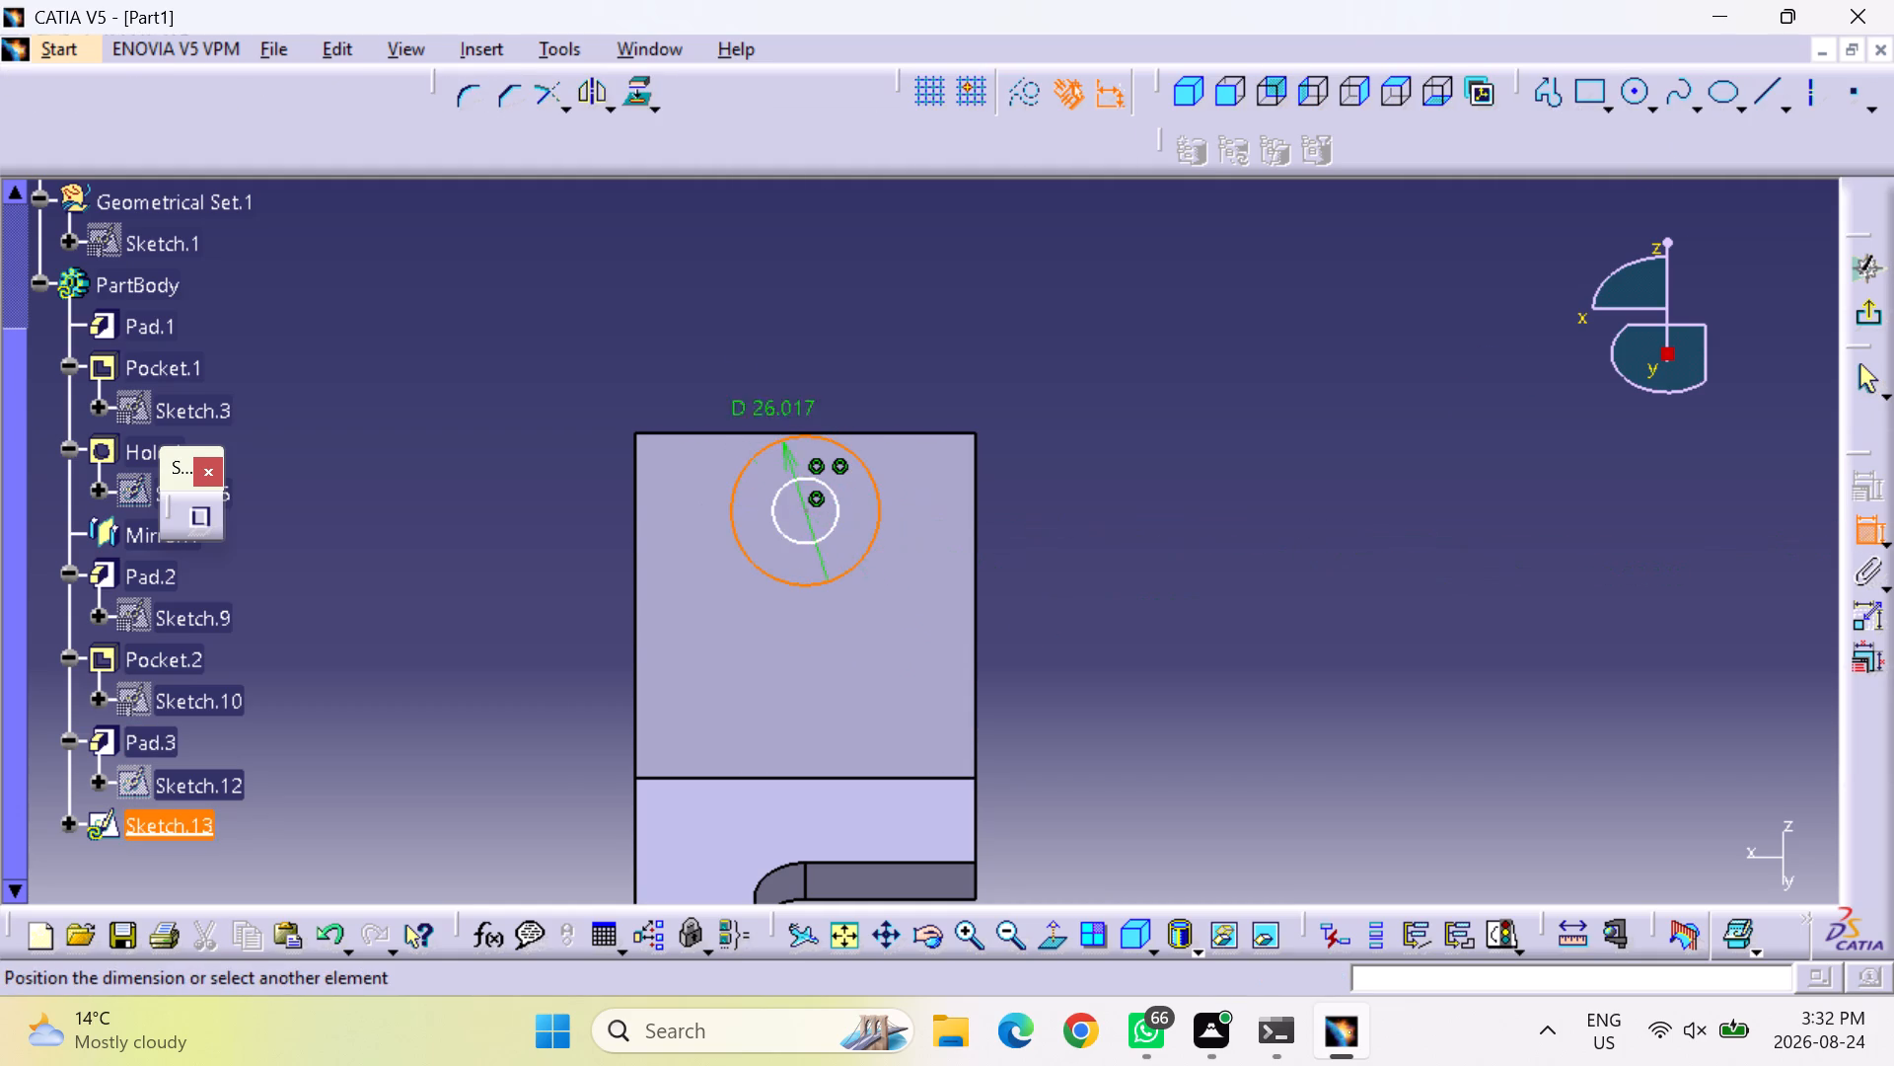
{"action": "left_click", "coordinate": [914, 319]}
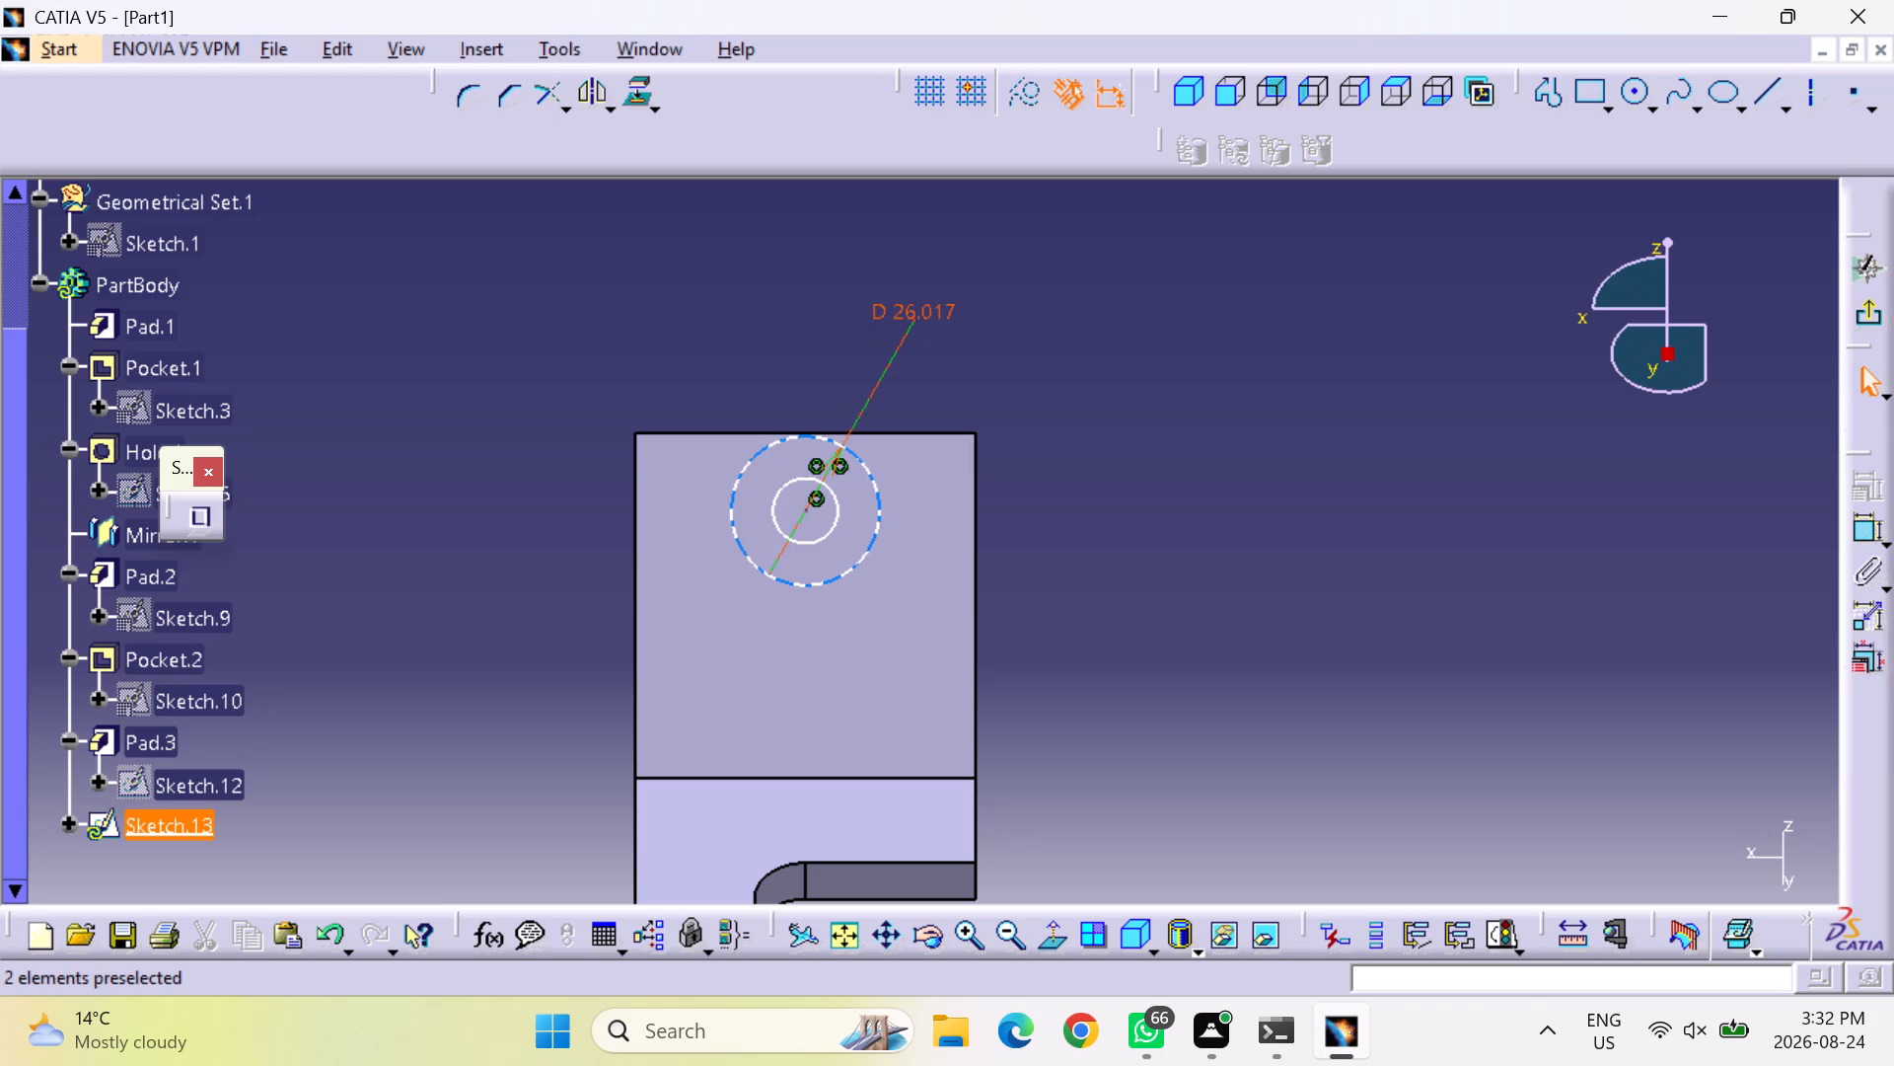
{"action": "double_click", "coordinate": [922, 315]}
{"action": "key", "text": "3"}
{"action": "key", "text": "0"}
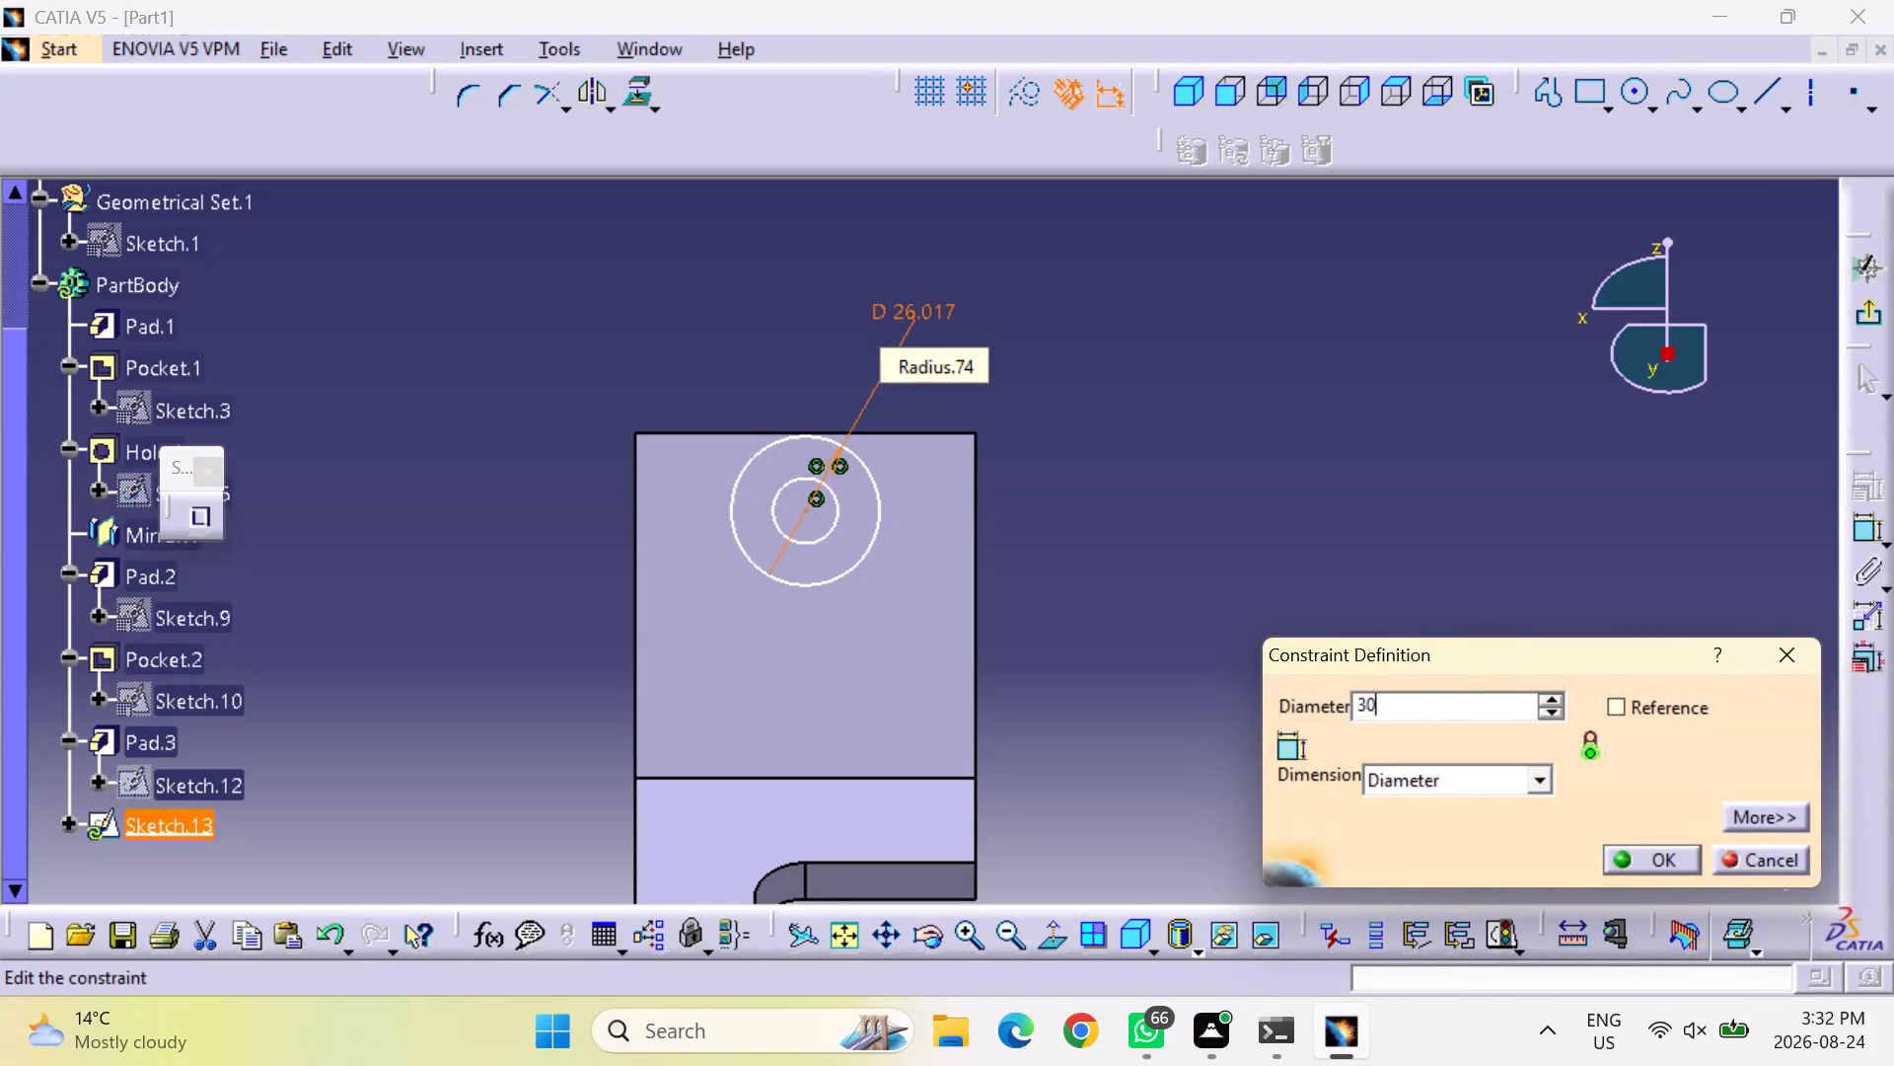
{"action": "key", "text": "Return"}
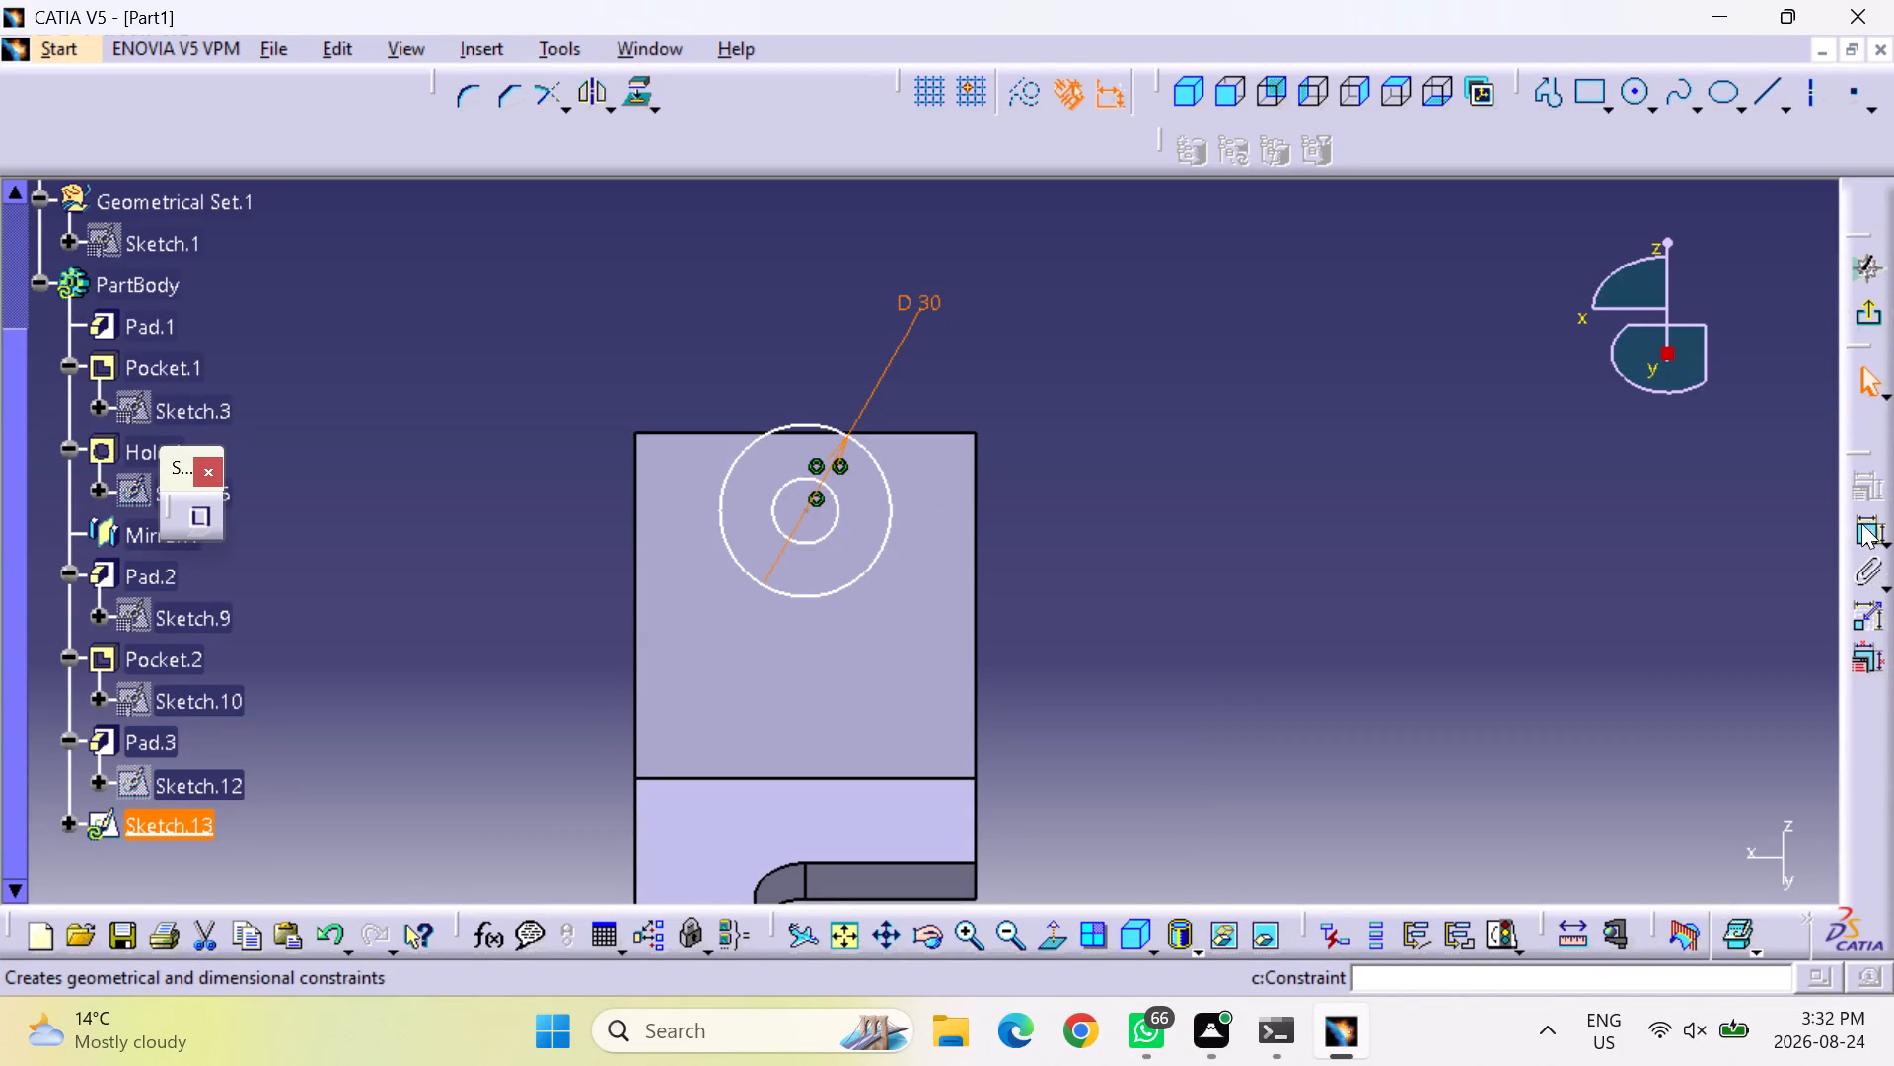
Dimension the inner circle's diameter and set it to 15 mm.
{"action": "left_click", "coordinate": [1862, 526]}
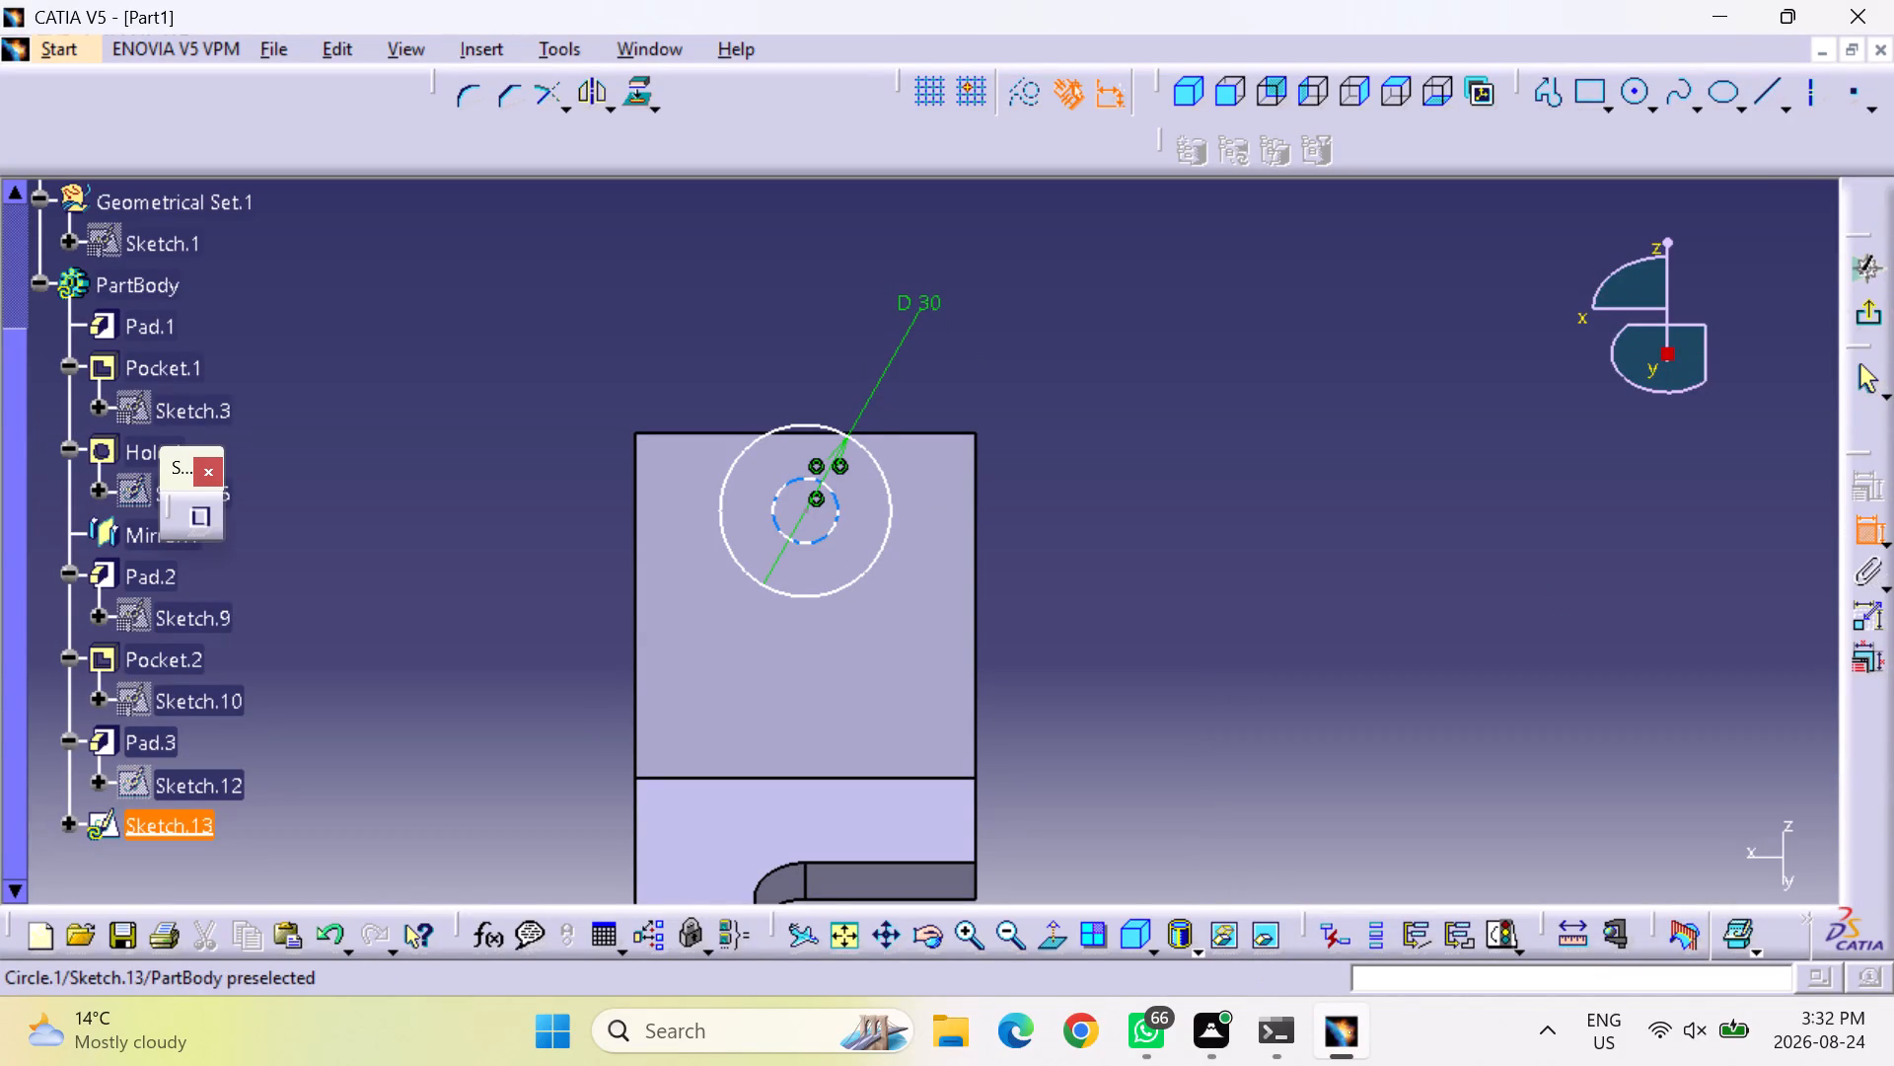
{"action": "left_click", "coordinate": [834, 508]}
{"action": "left_click", "coordinate": [948, 361]}
{"action": "double_click", "coordinate": [966, 354]}
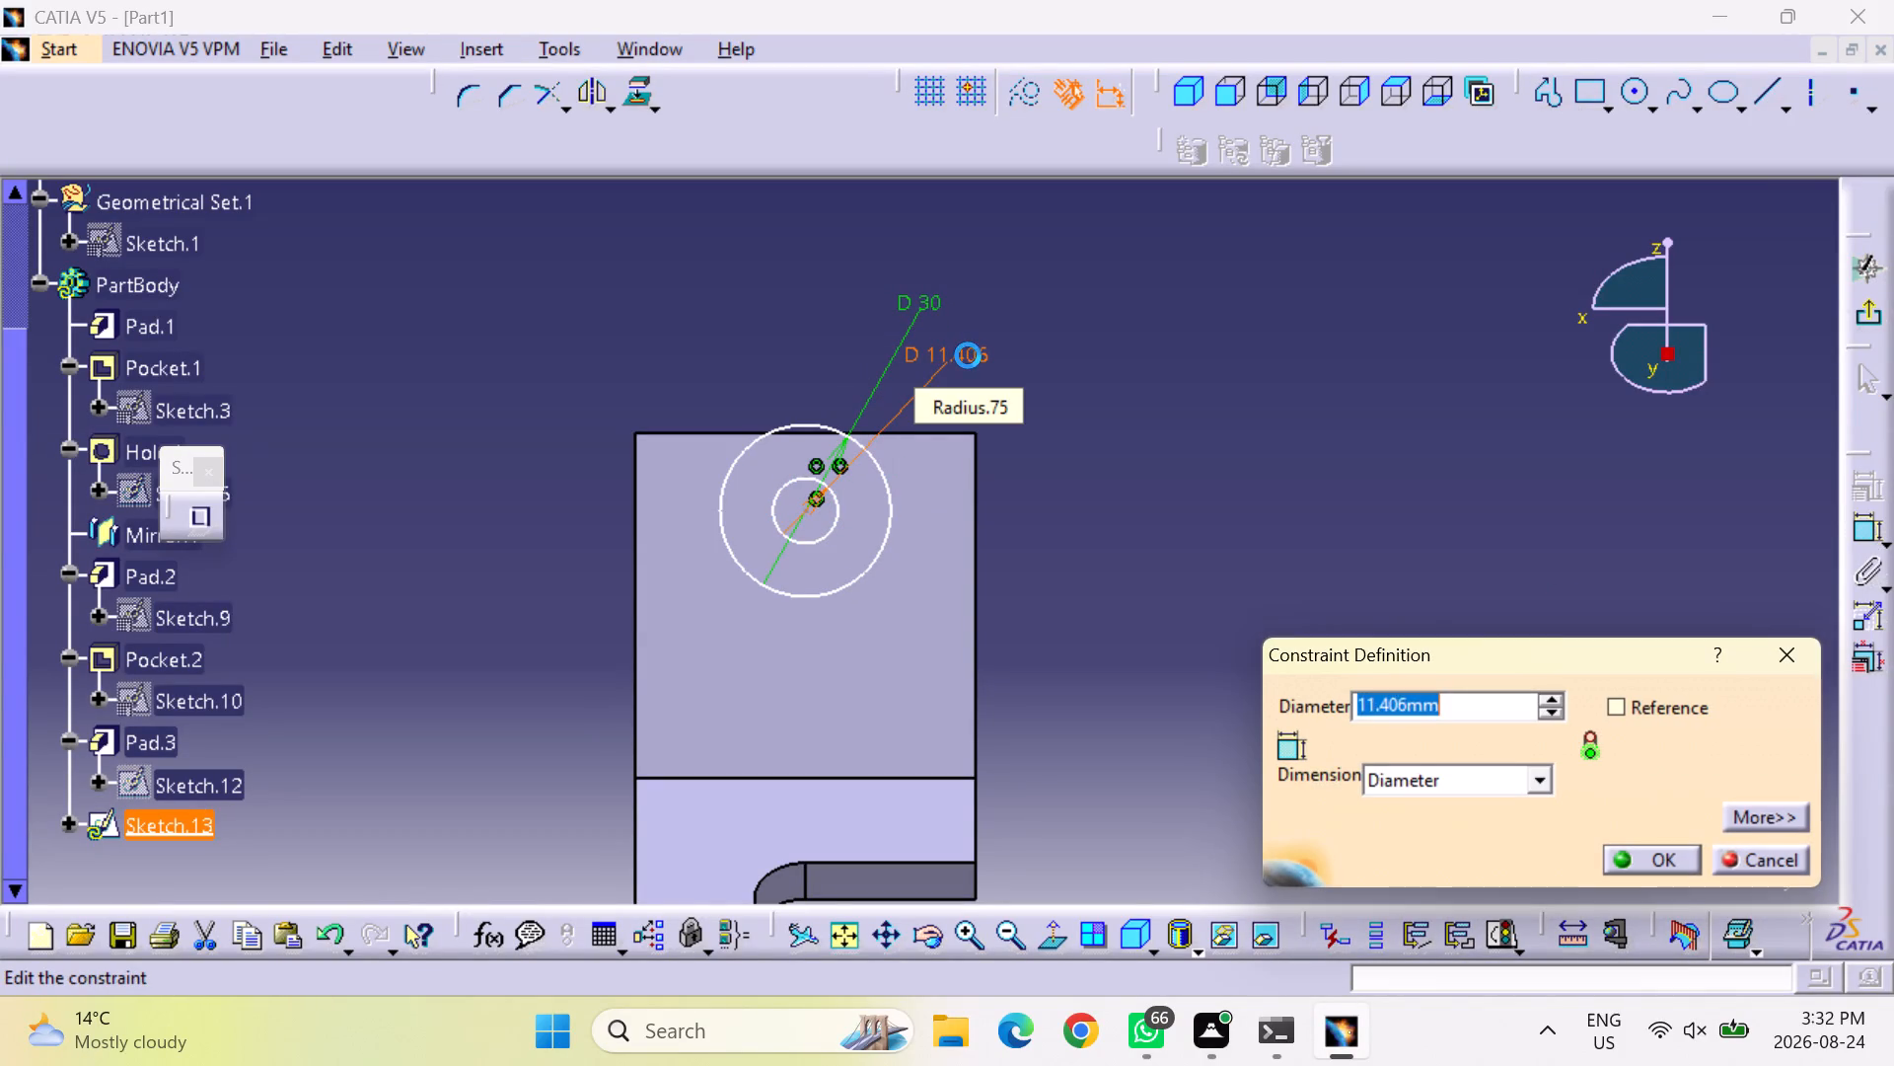
{"action": "type", "text": "15"}
{"action": "key", "text": "Return"}
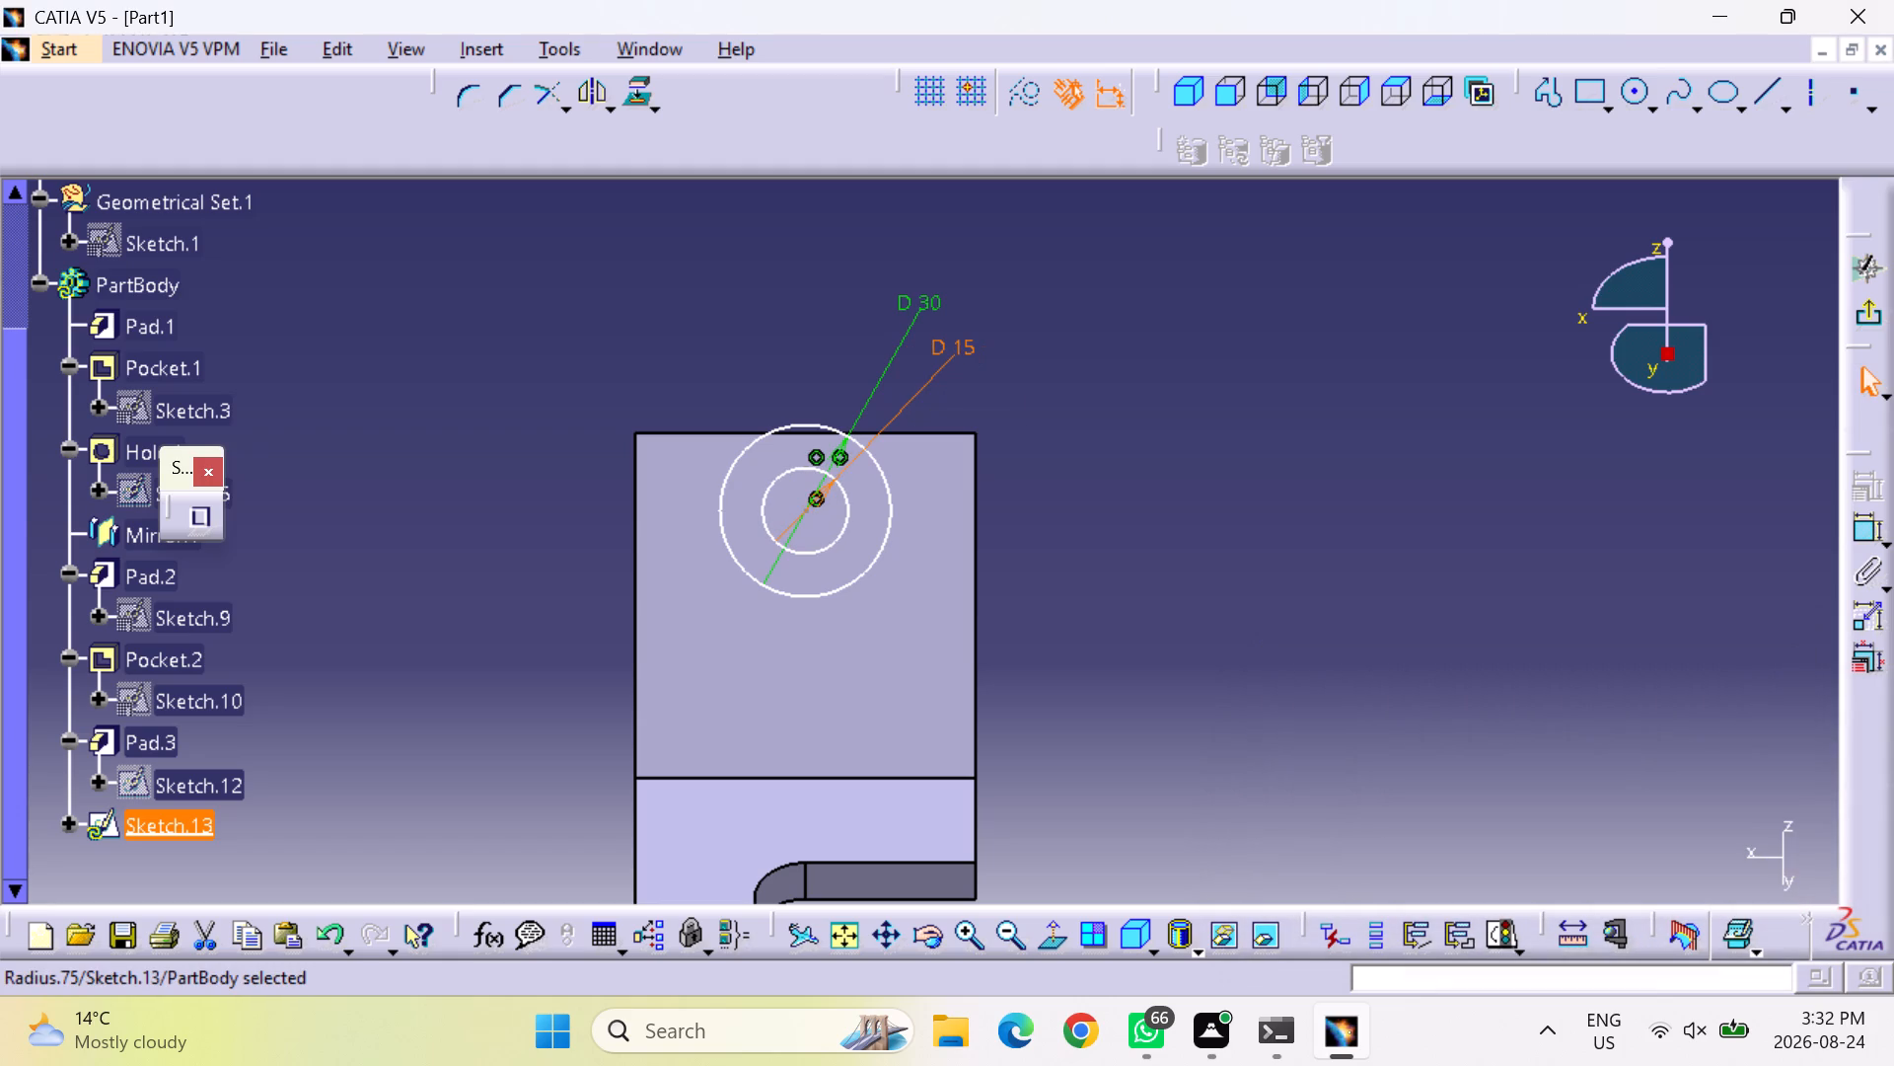
Constrain the inner and outer circles with Concentricity.
{"action": "left_click", "coordinate": [1856, 537]}
{"action": "left_click", "coordinate": [840, 525]}
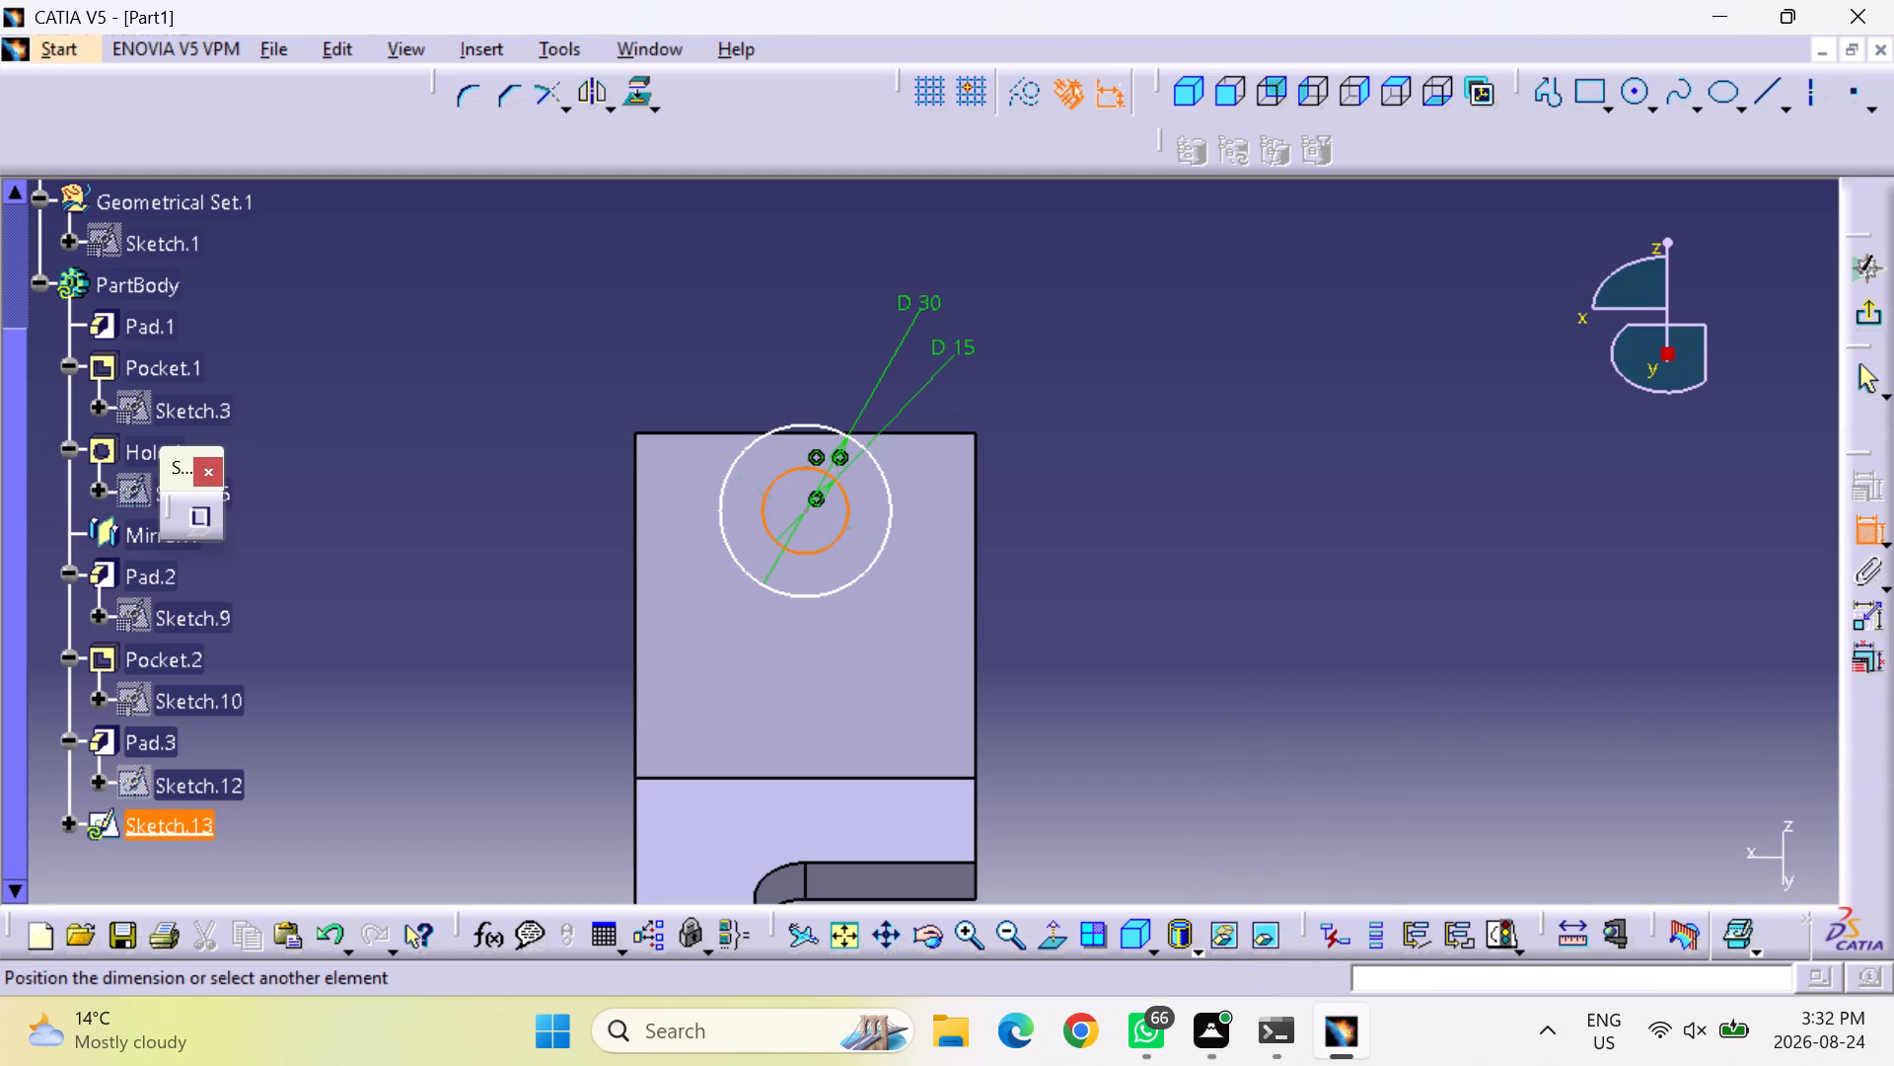
{"action": "left_click", "coordinate": [885, 550]}
{"action": "right_click", "coordinate": [875, 532]}
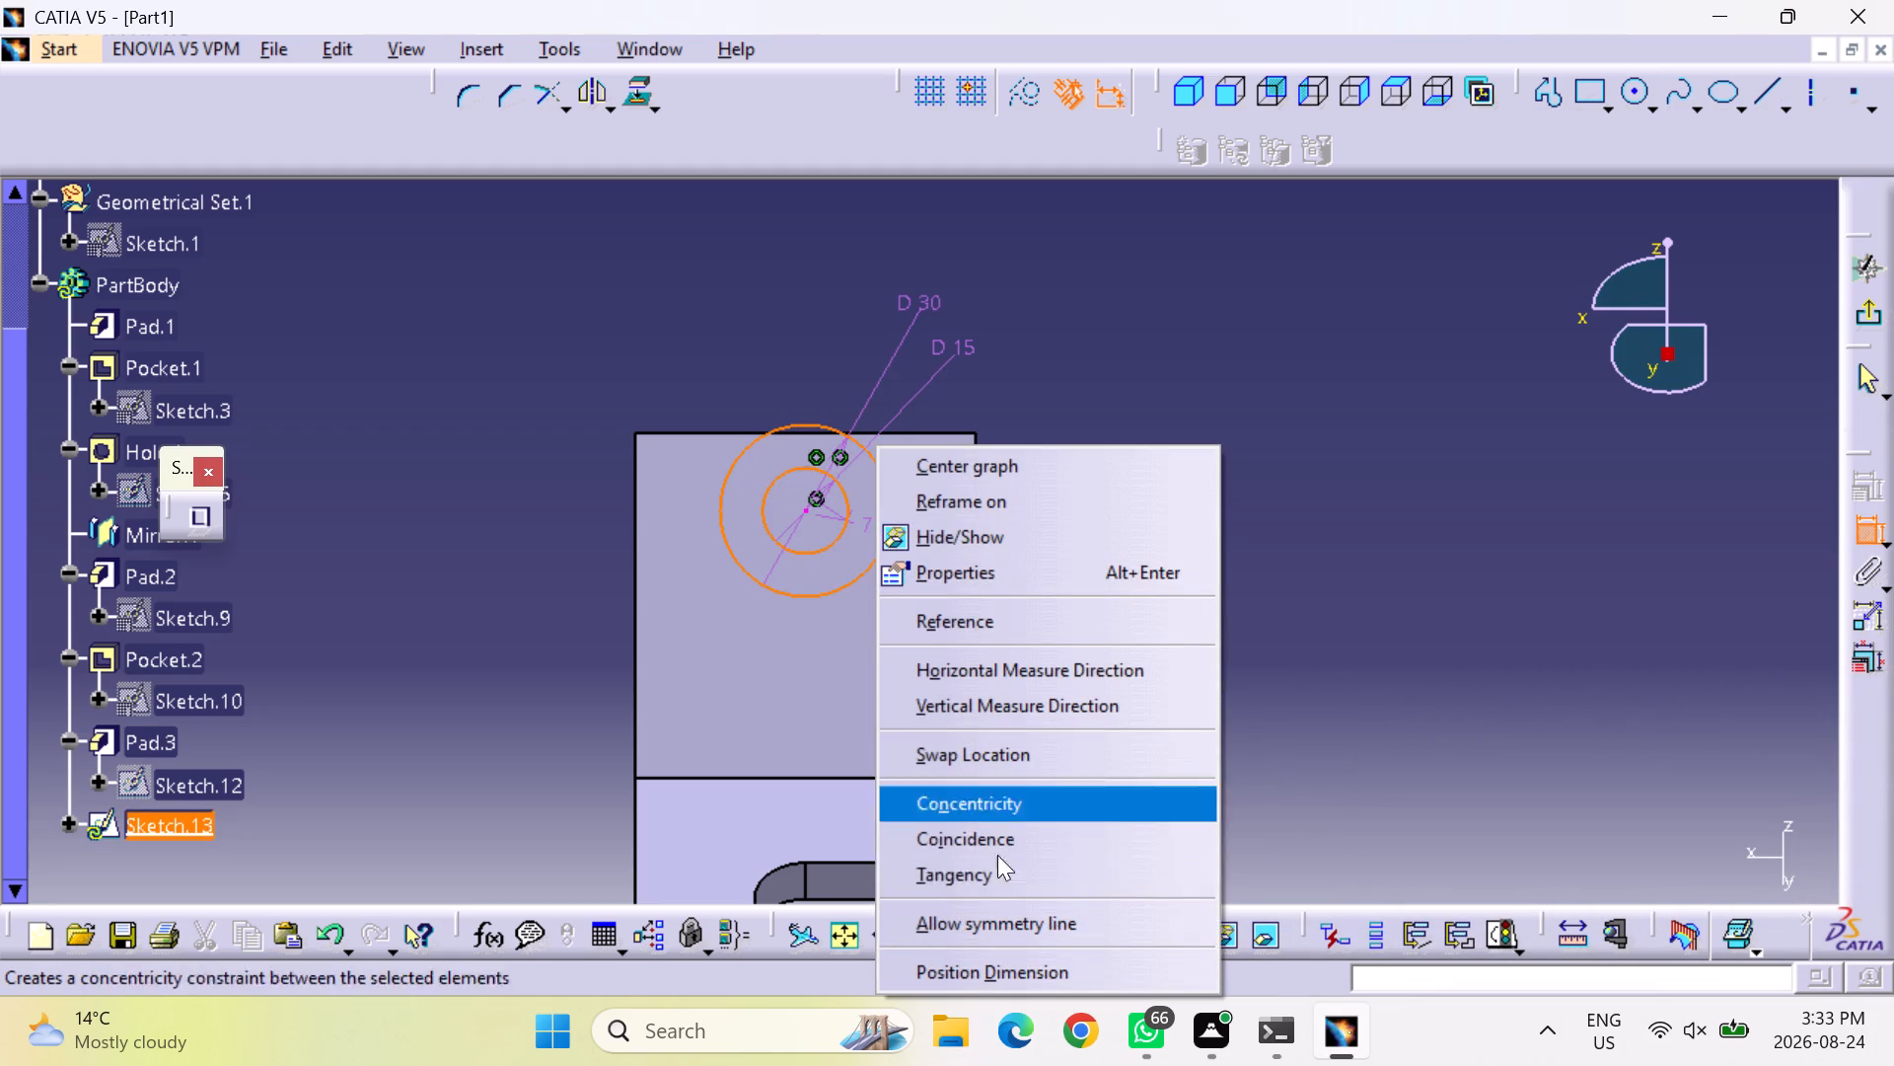
{"action": "left_click", "coordinate": [1056, 800]}
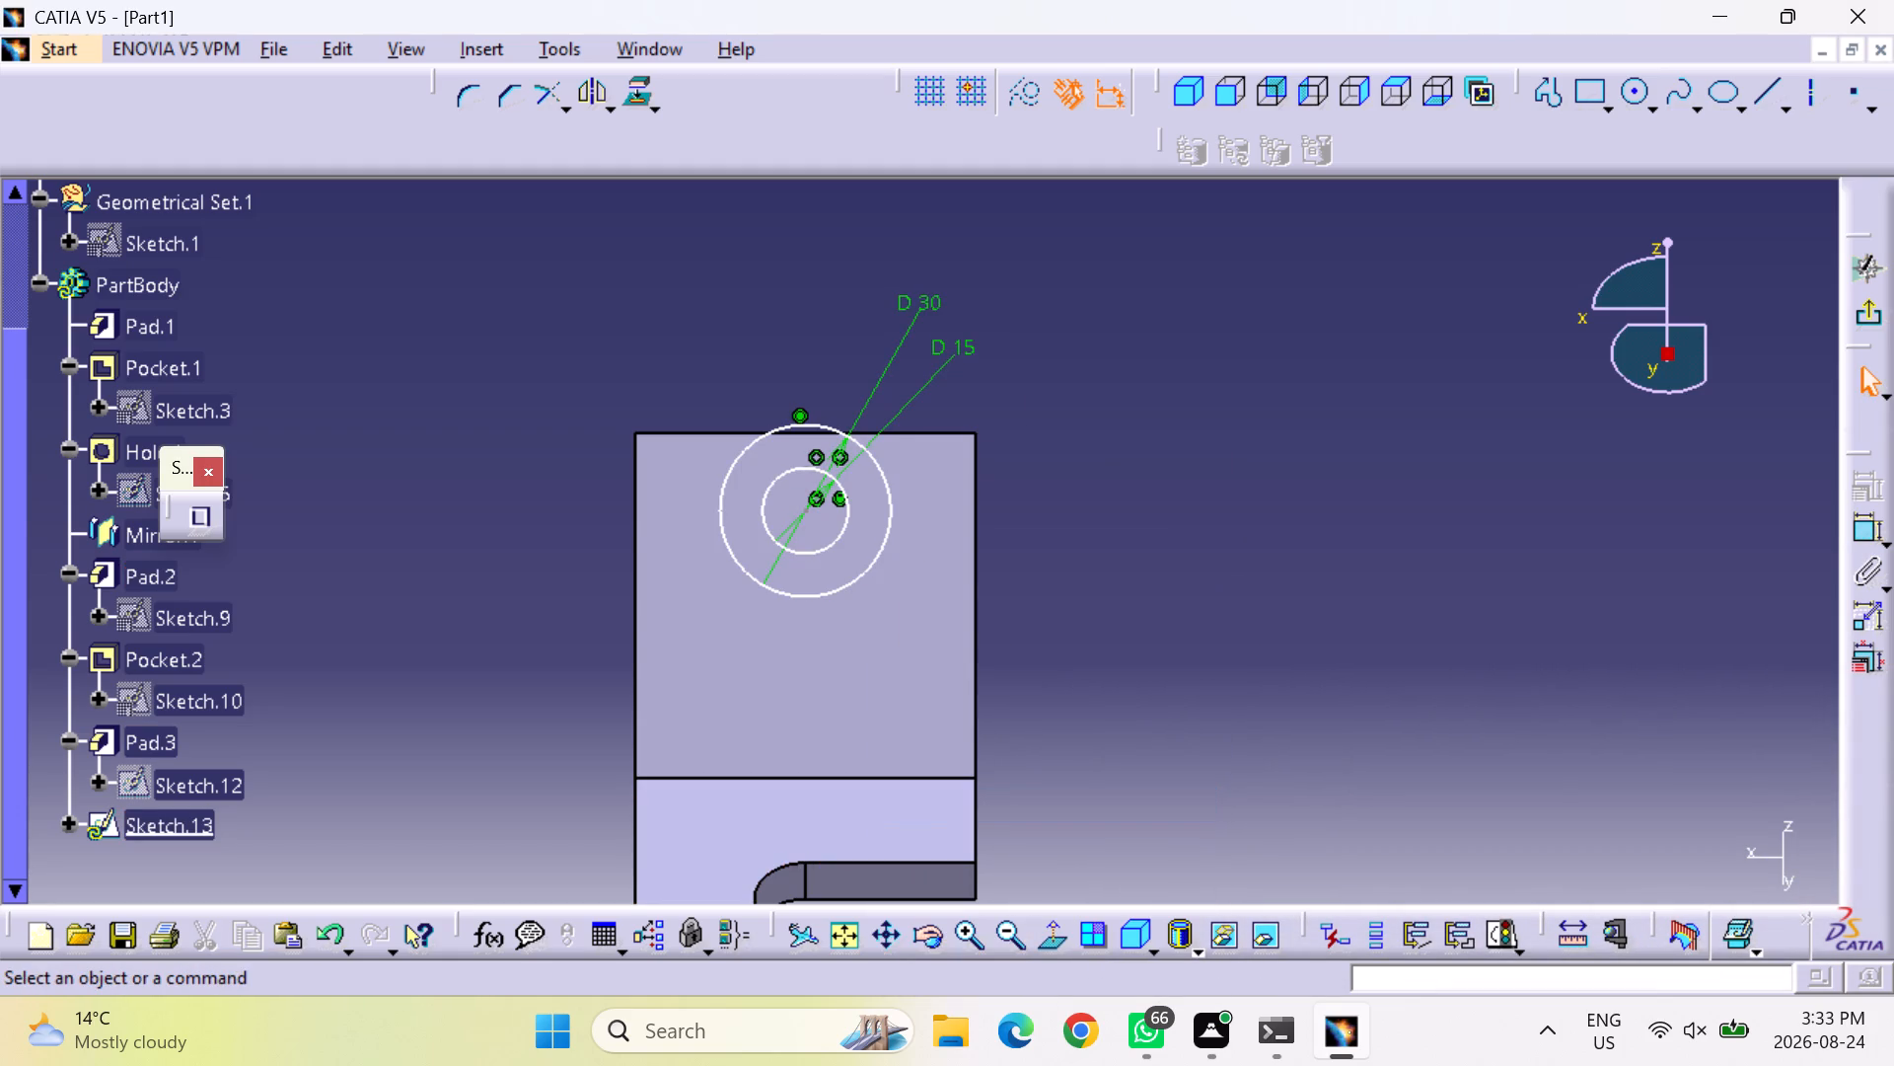
Constrain the 30 mm circle tangent to the edge at the arm's free end.
{"action": "left_click", "coordinate": [1872, 531]}
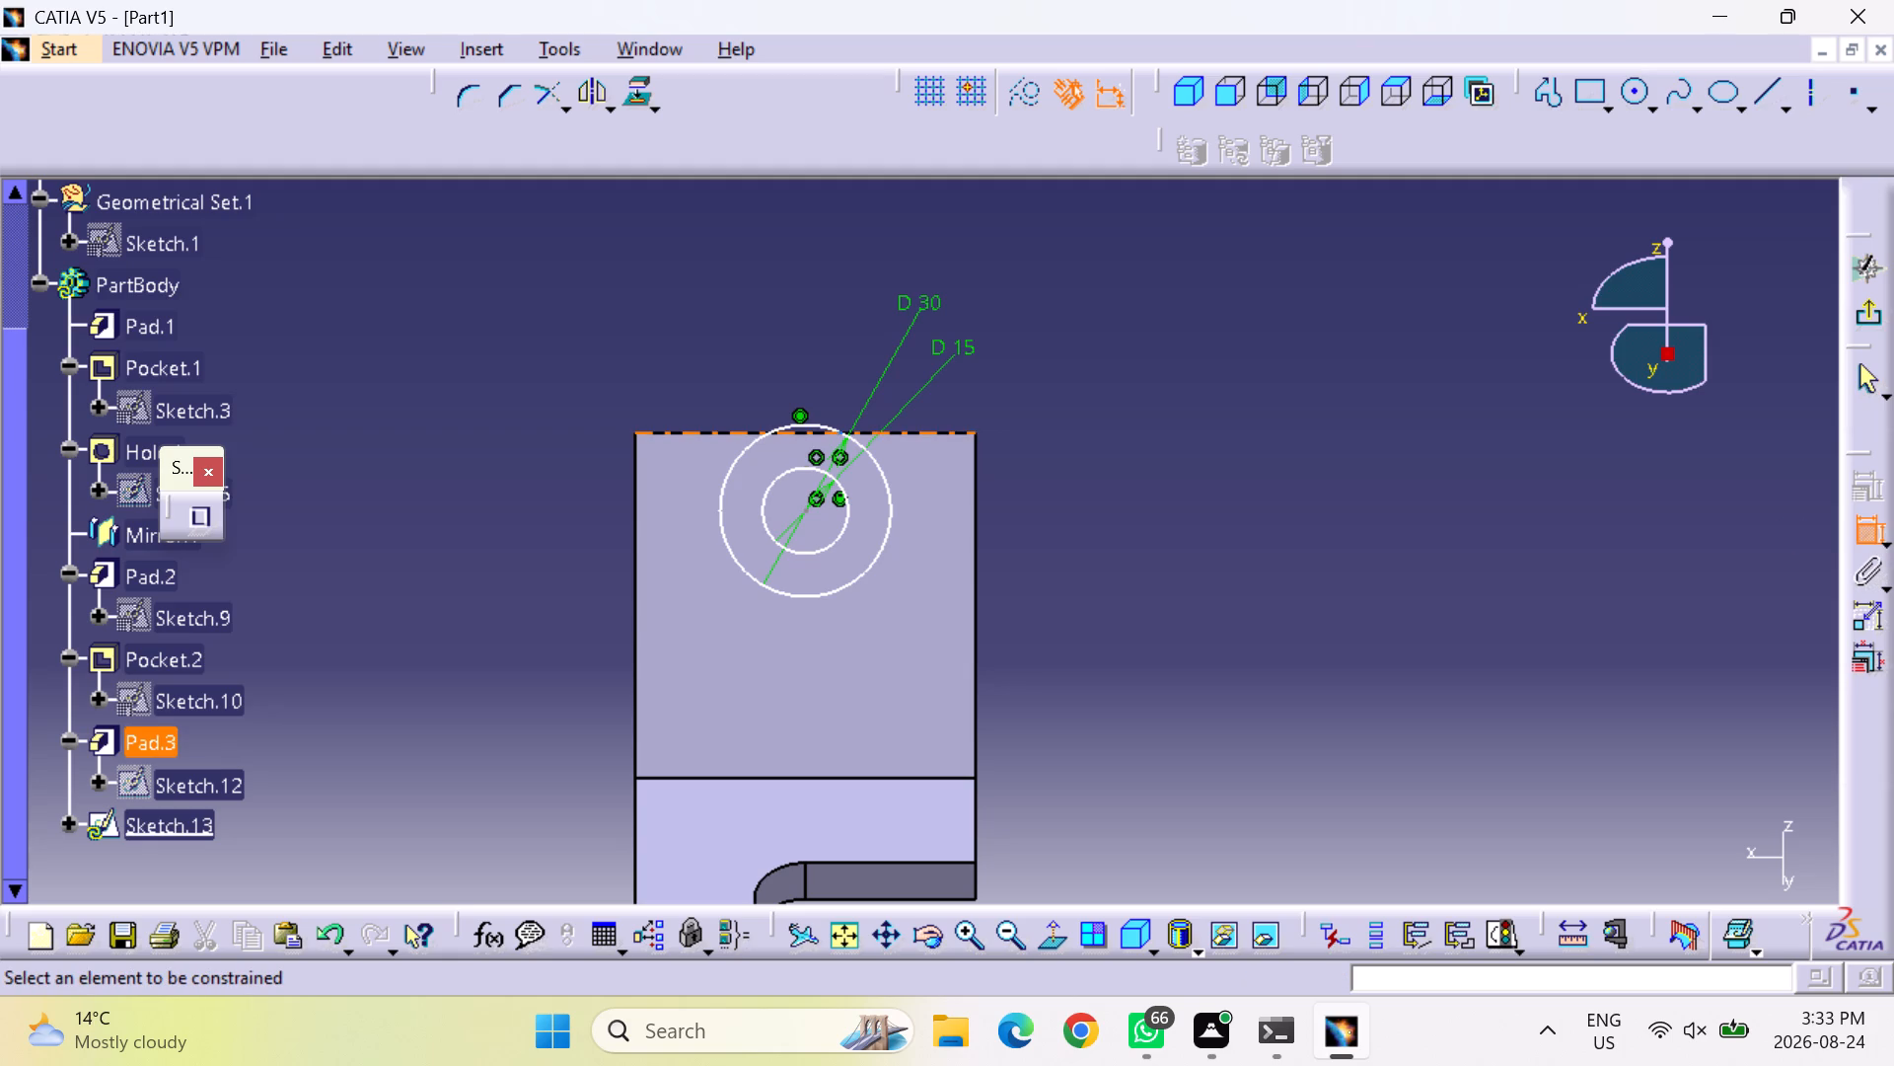
{"action": "left_click", "coordinate": [929, 428]}
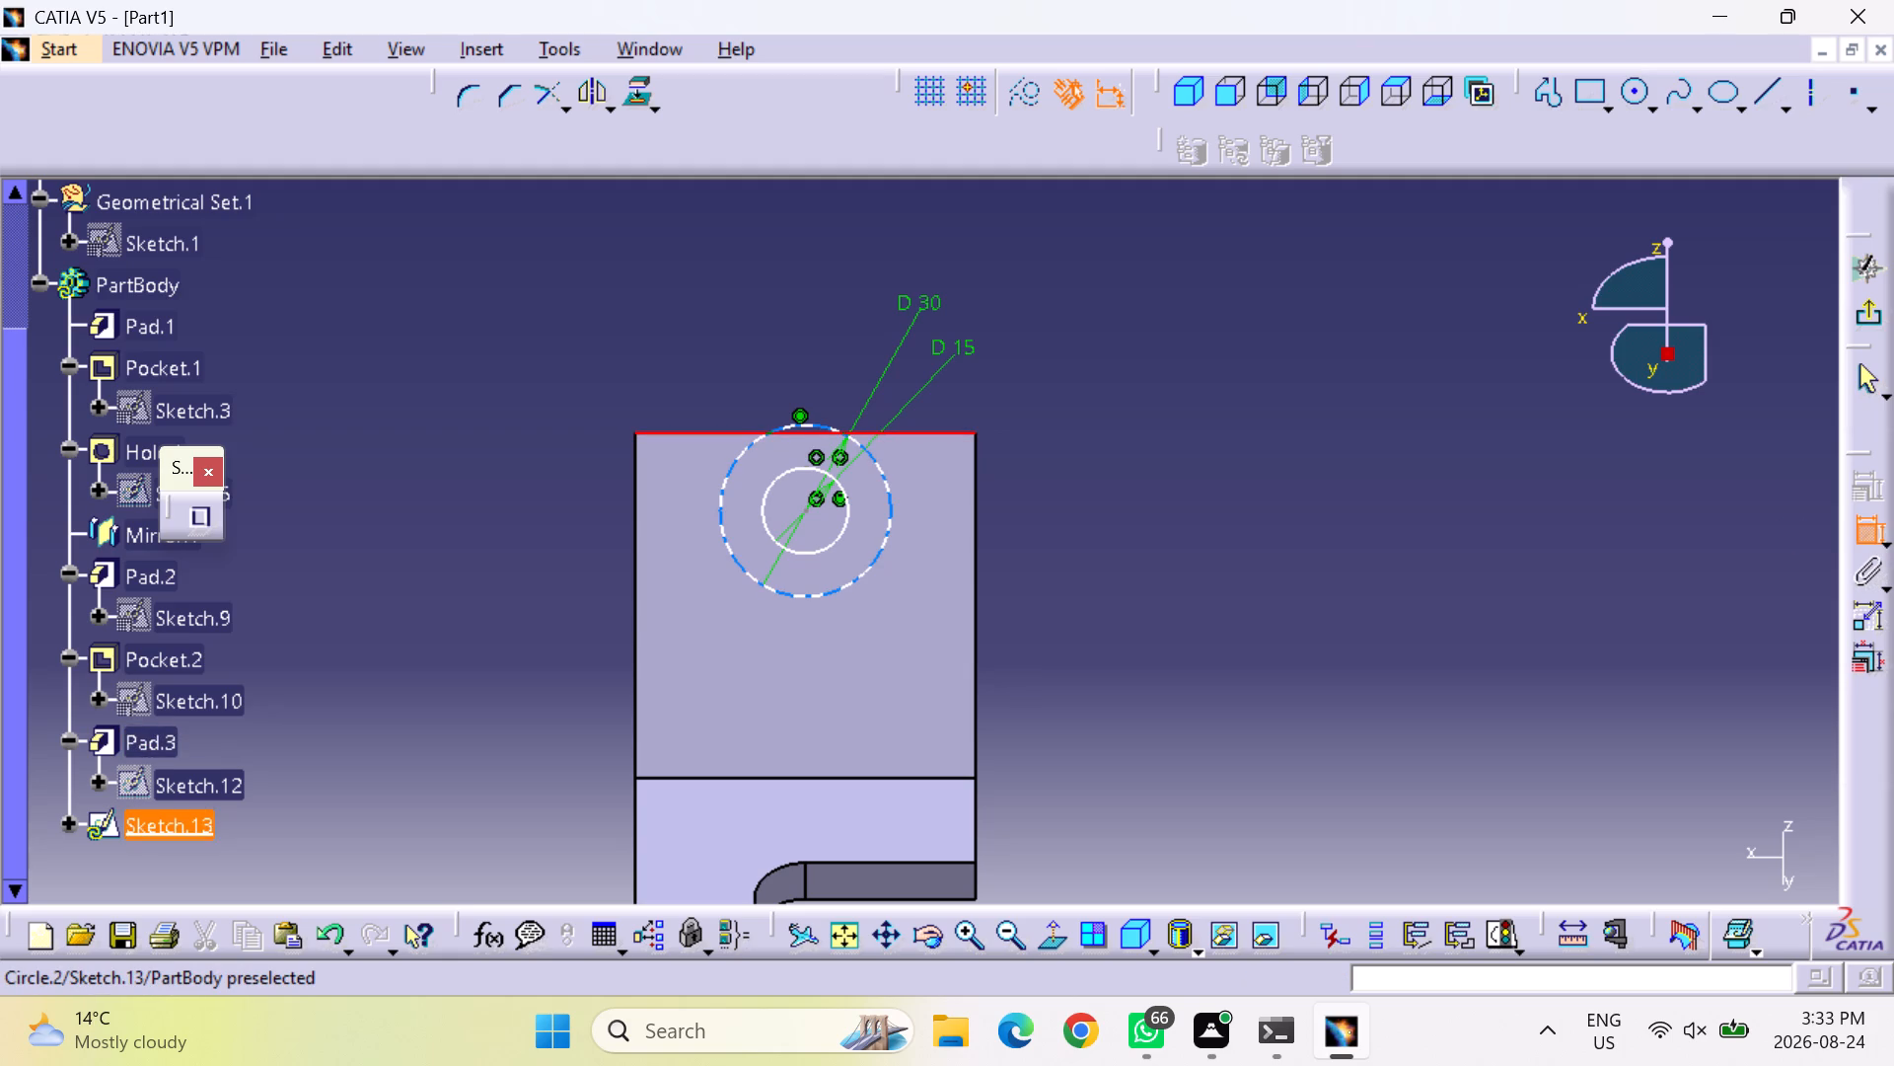
{"action": "left_click", "coordinate": [819, 423]}
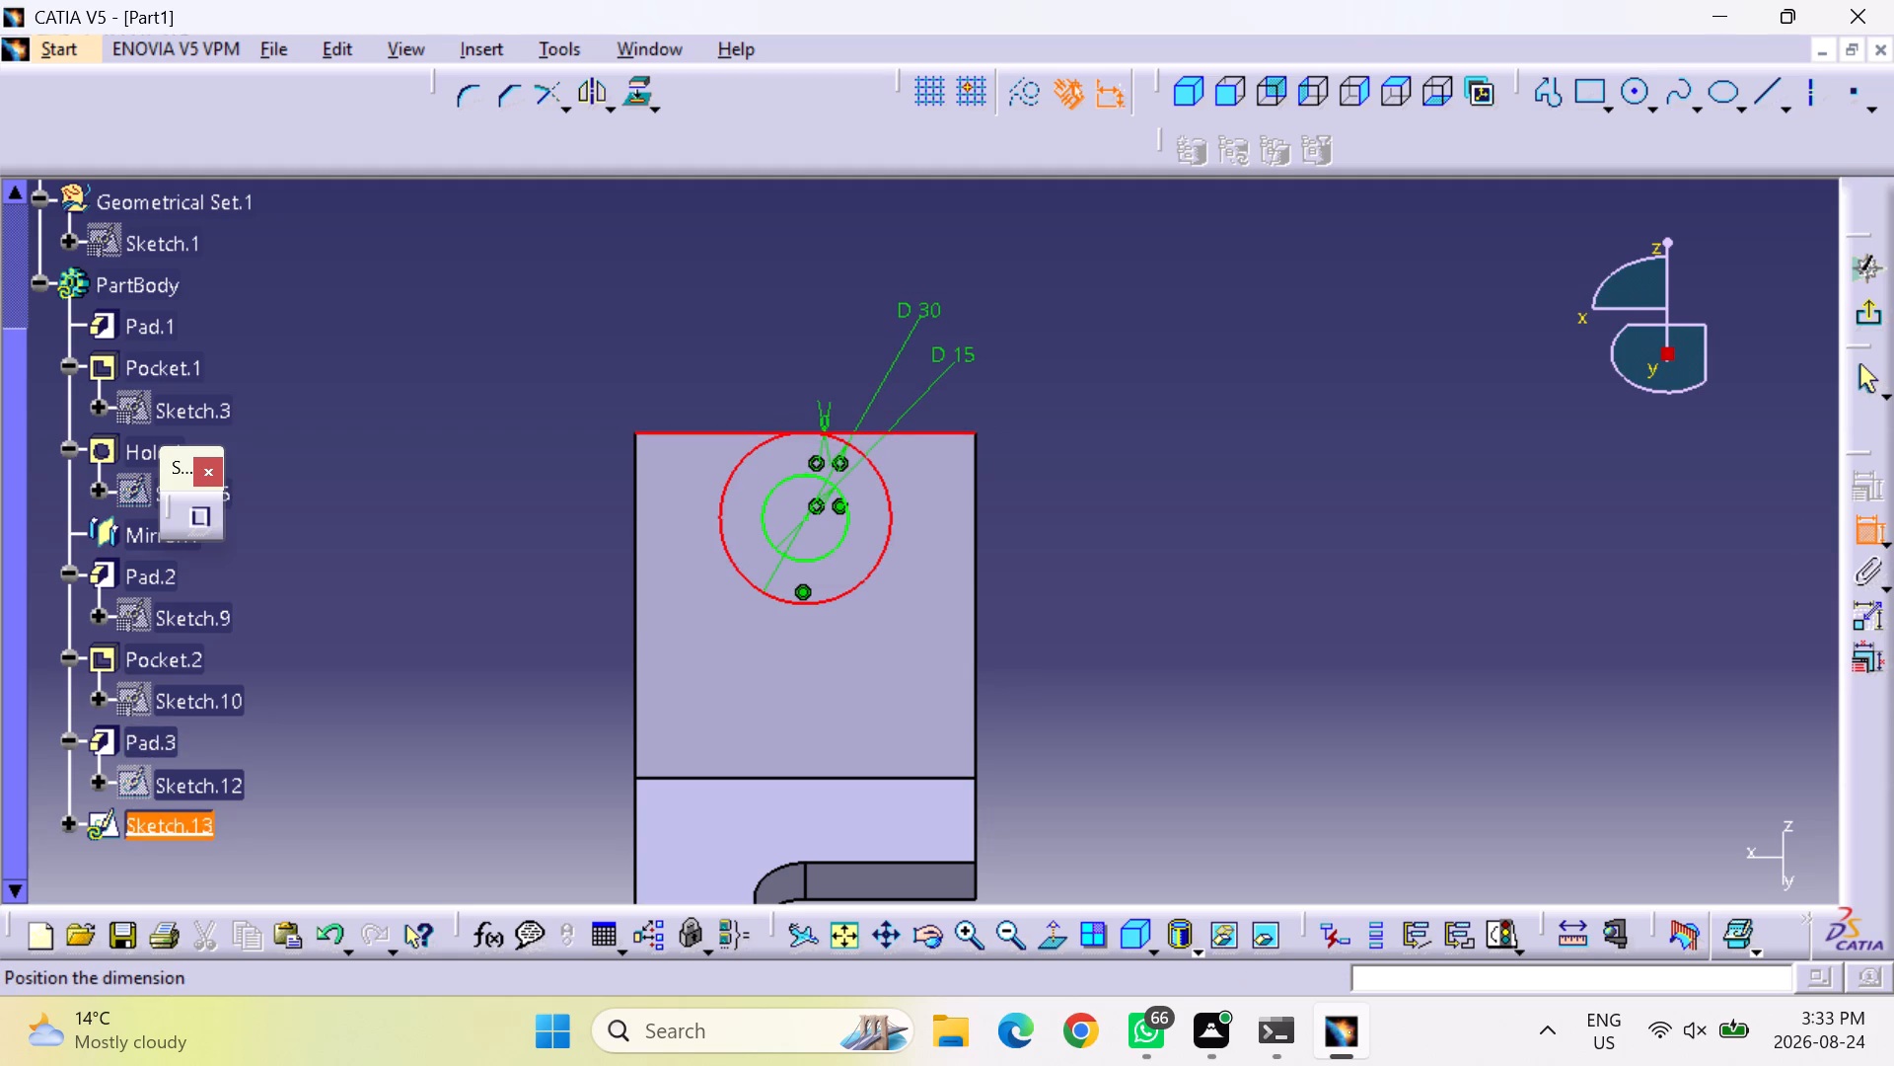
{"action": "right_click", "coordinate": [836, 423]}
{"action": "left_click", "coordinate": [985, 684]}
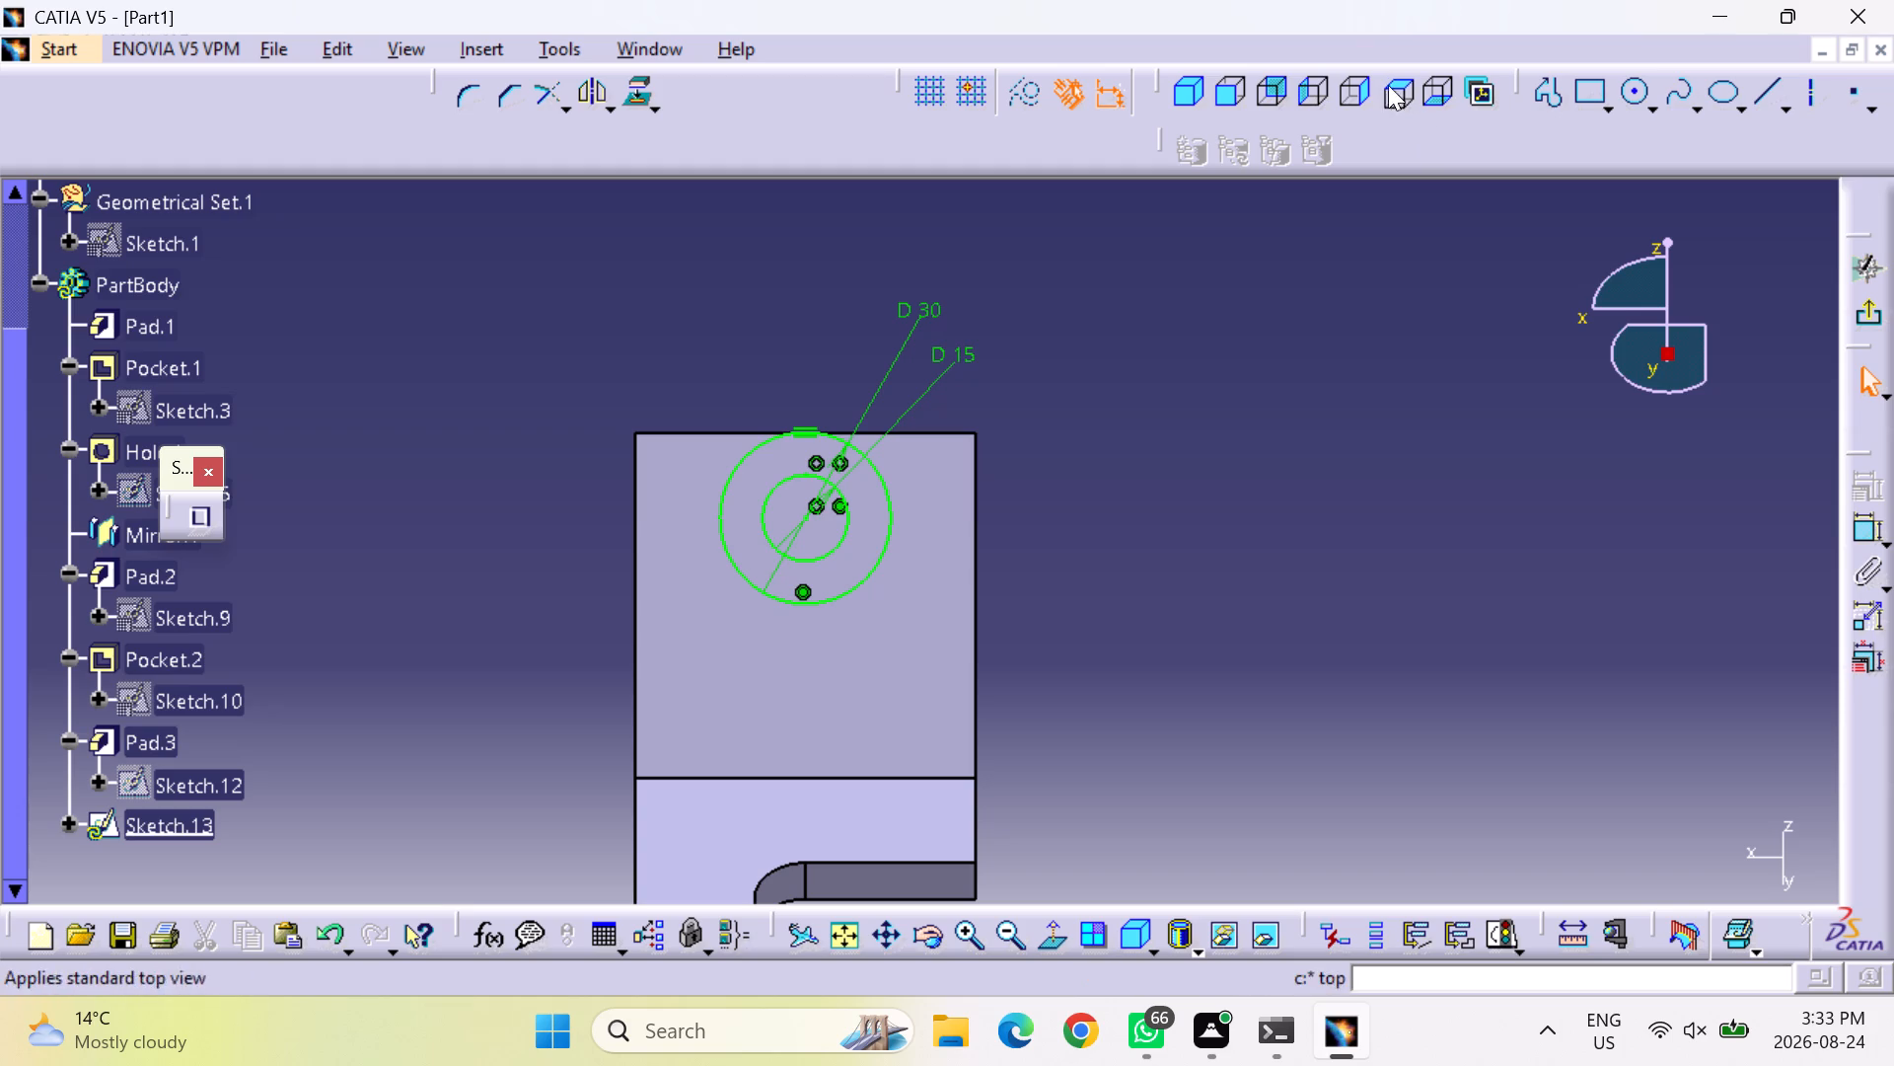
Draw a line about 53 mm long from the arm's base corner, opposite the slot's open side, to the 30 mm circle.
{"action": "left_click", "coordinate": [1546, 100]}
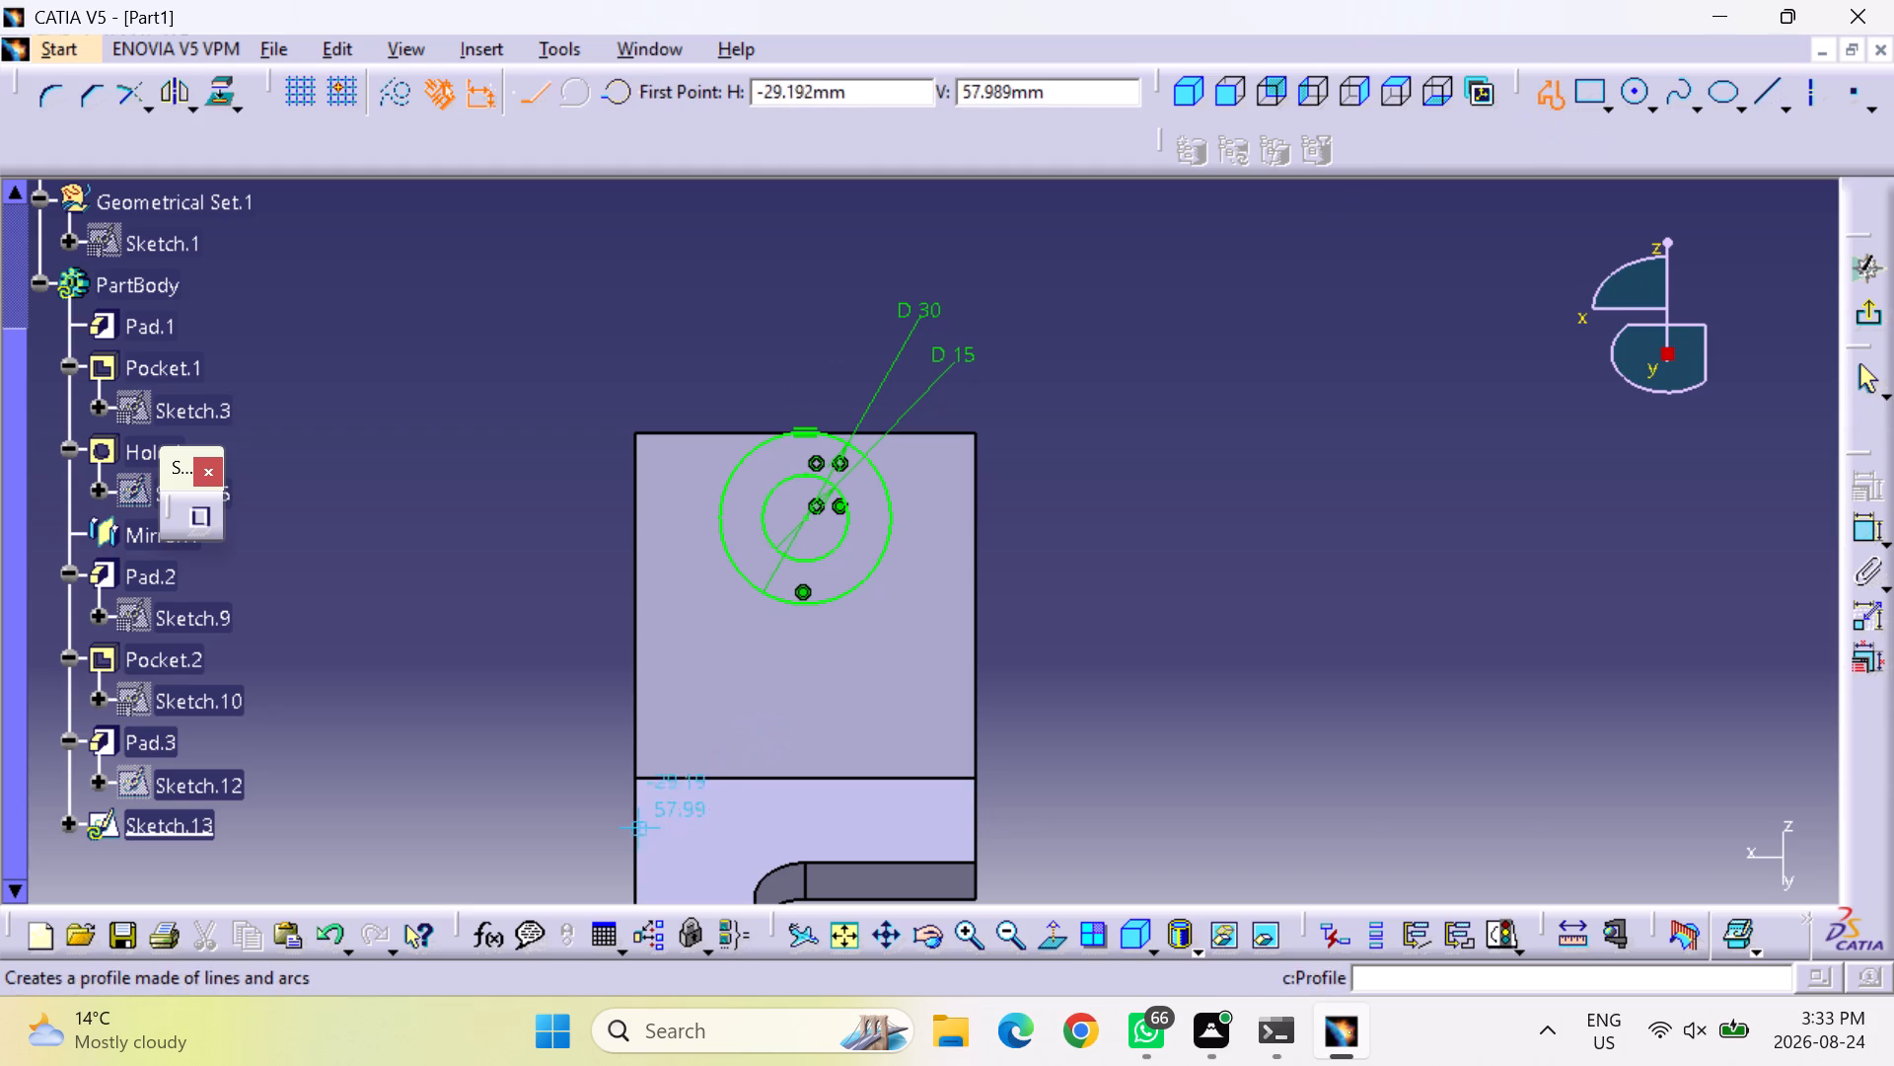
{"action": "left_click", "coordinate": [635, 777]}
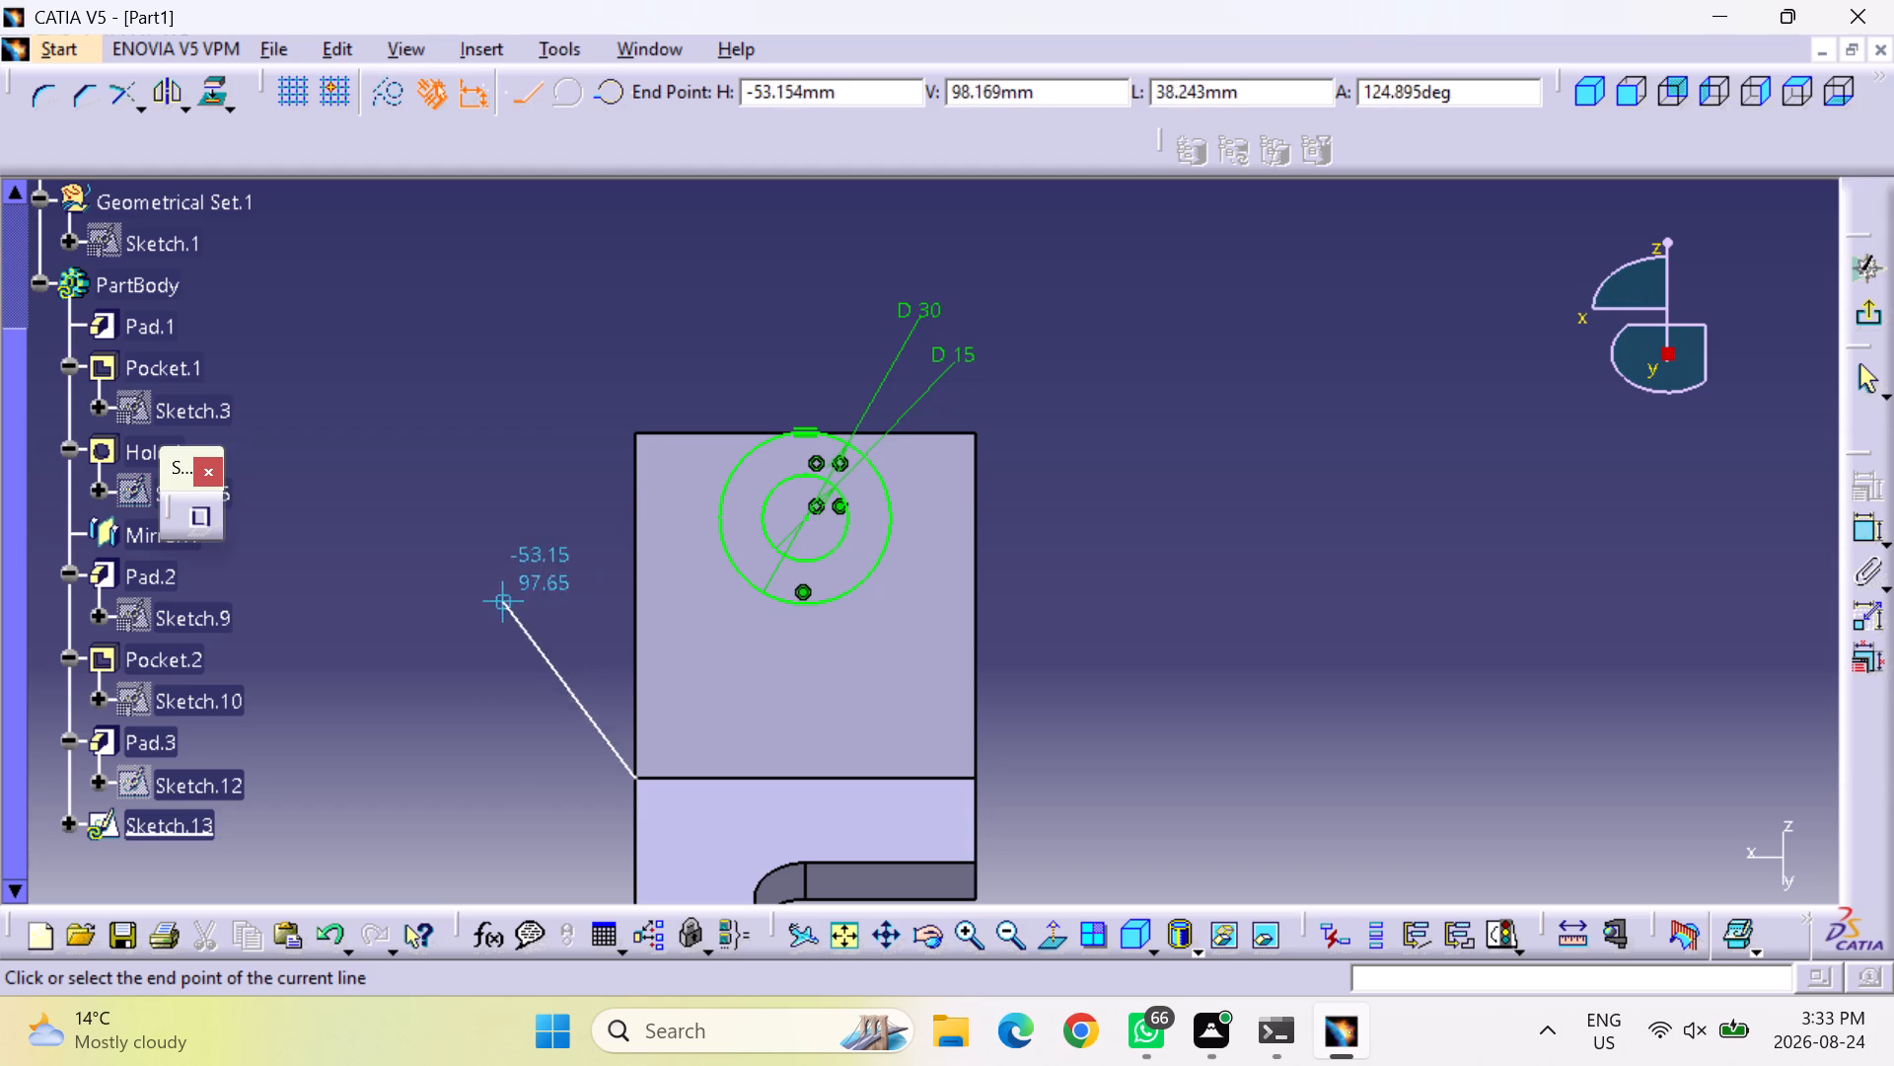
{"action": "left_click", "coordinate": [722, 485]}
{"action": "key", "text": "Escape"}
{"action": "key", "text": "Escape"}
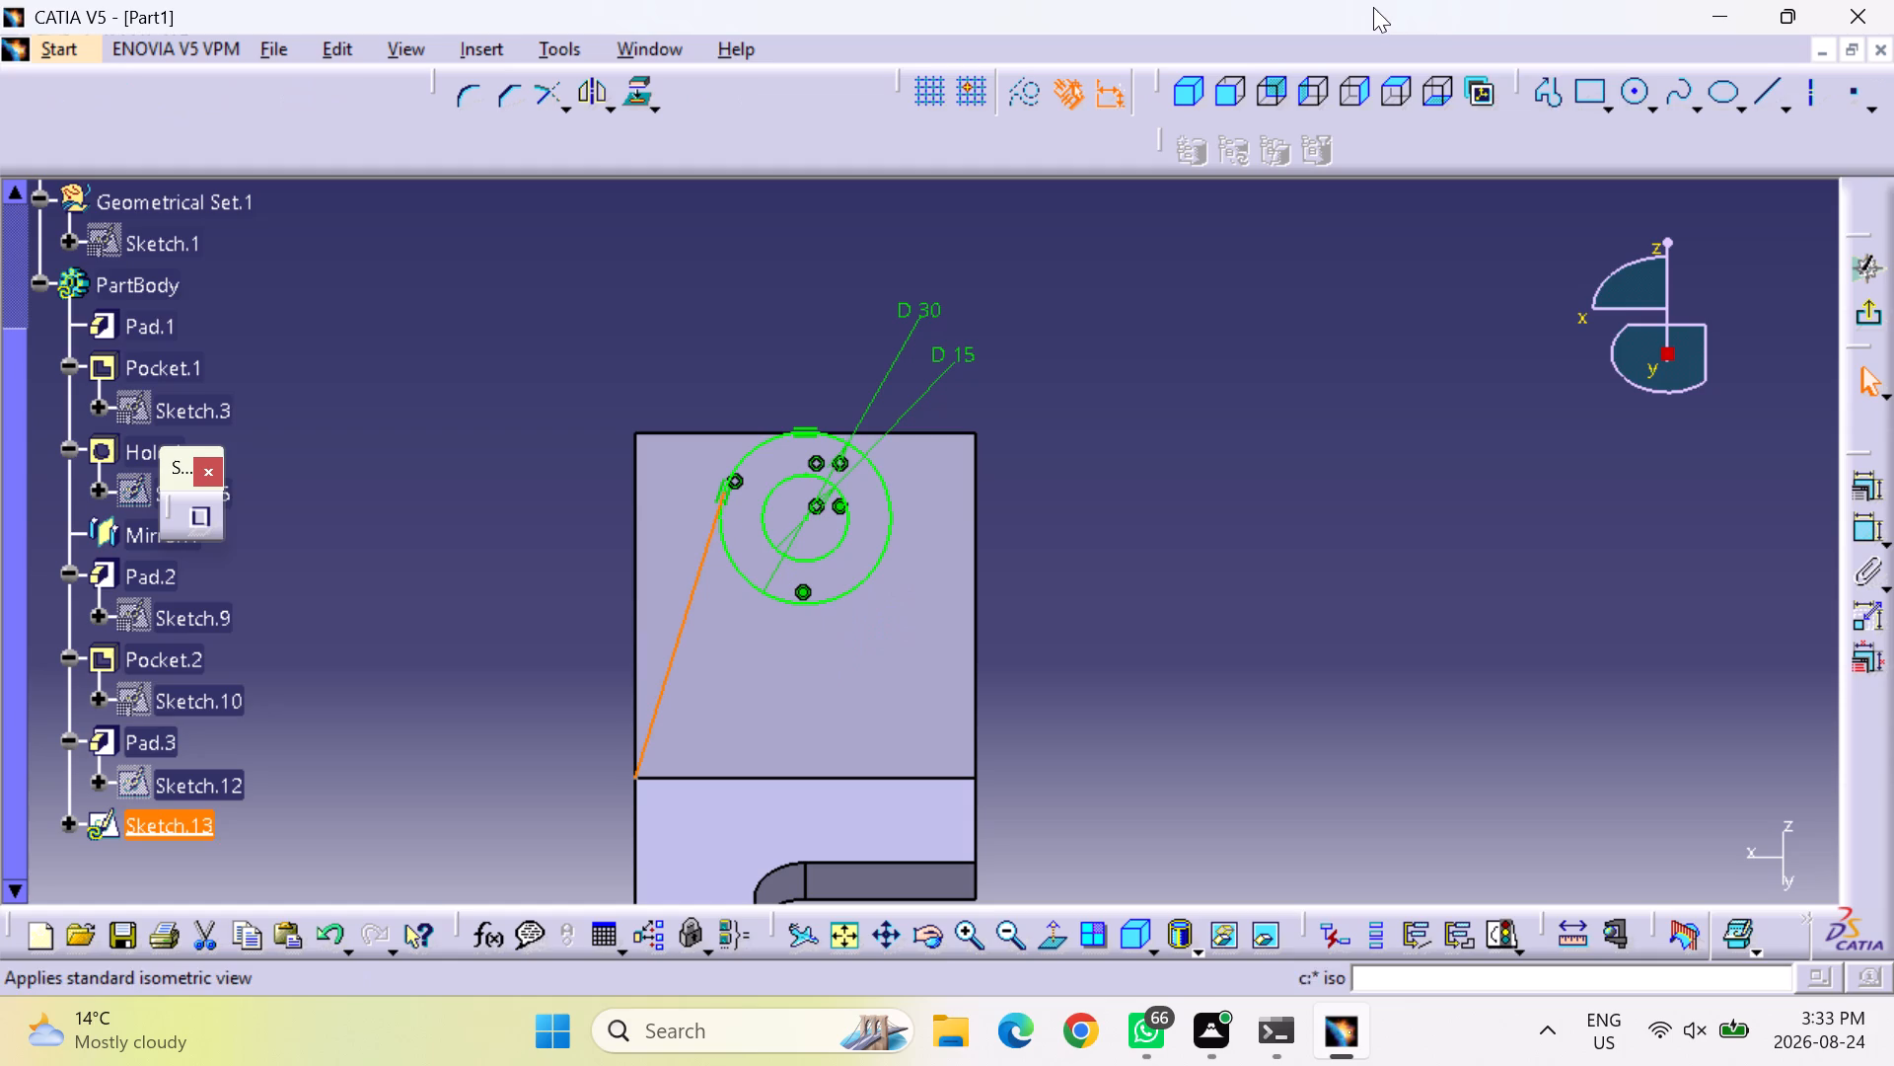
Draw a line about 52 mm long from the arm's base corner on the slot's open side to the 30 mm circle.
{"action": "left_click", "coordinate": [1550, 99]}
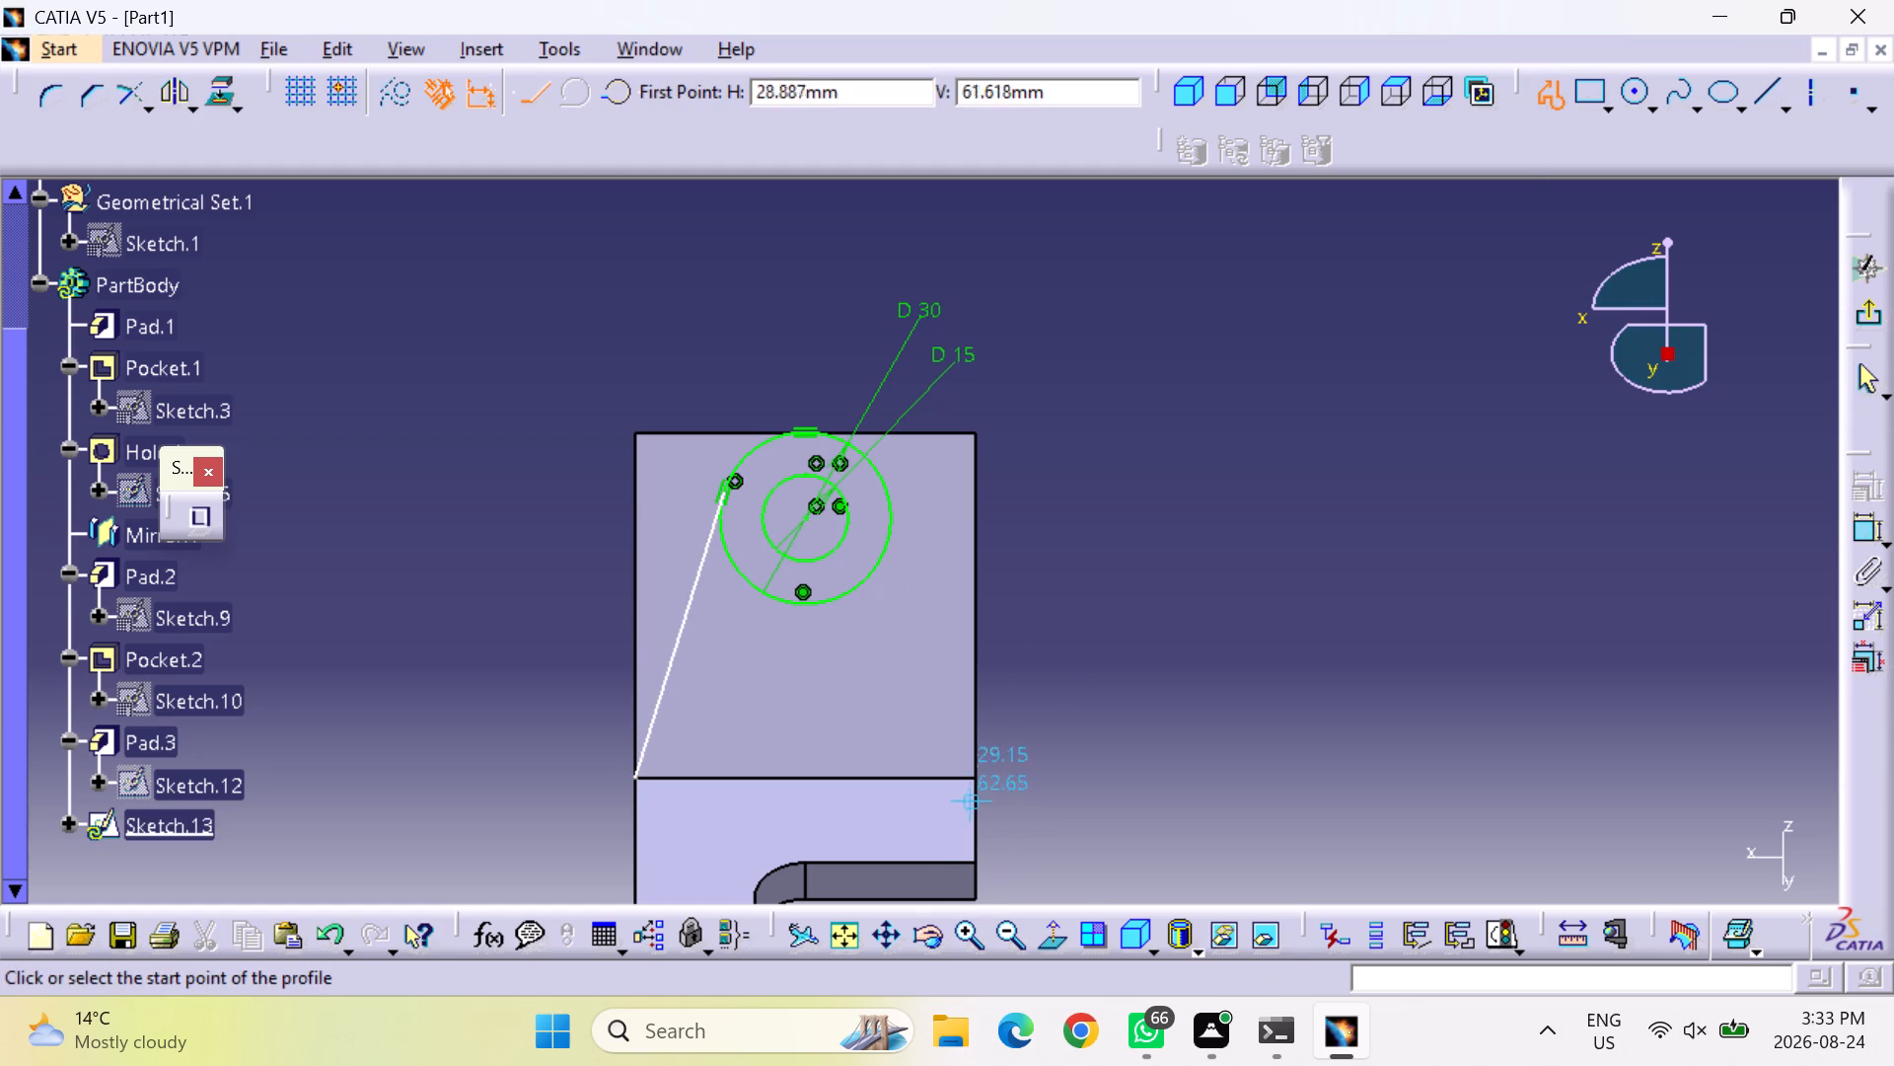
{"action": "left_click", "coordinate": [972, 777]}
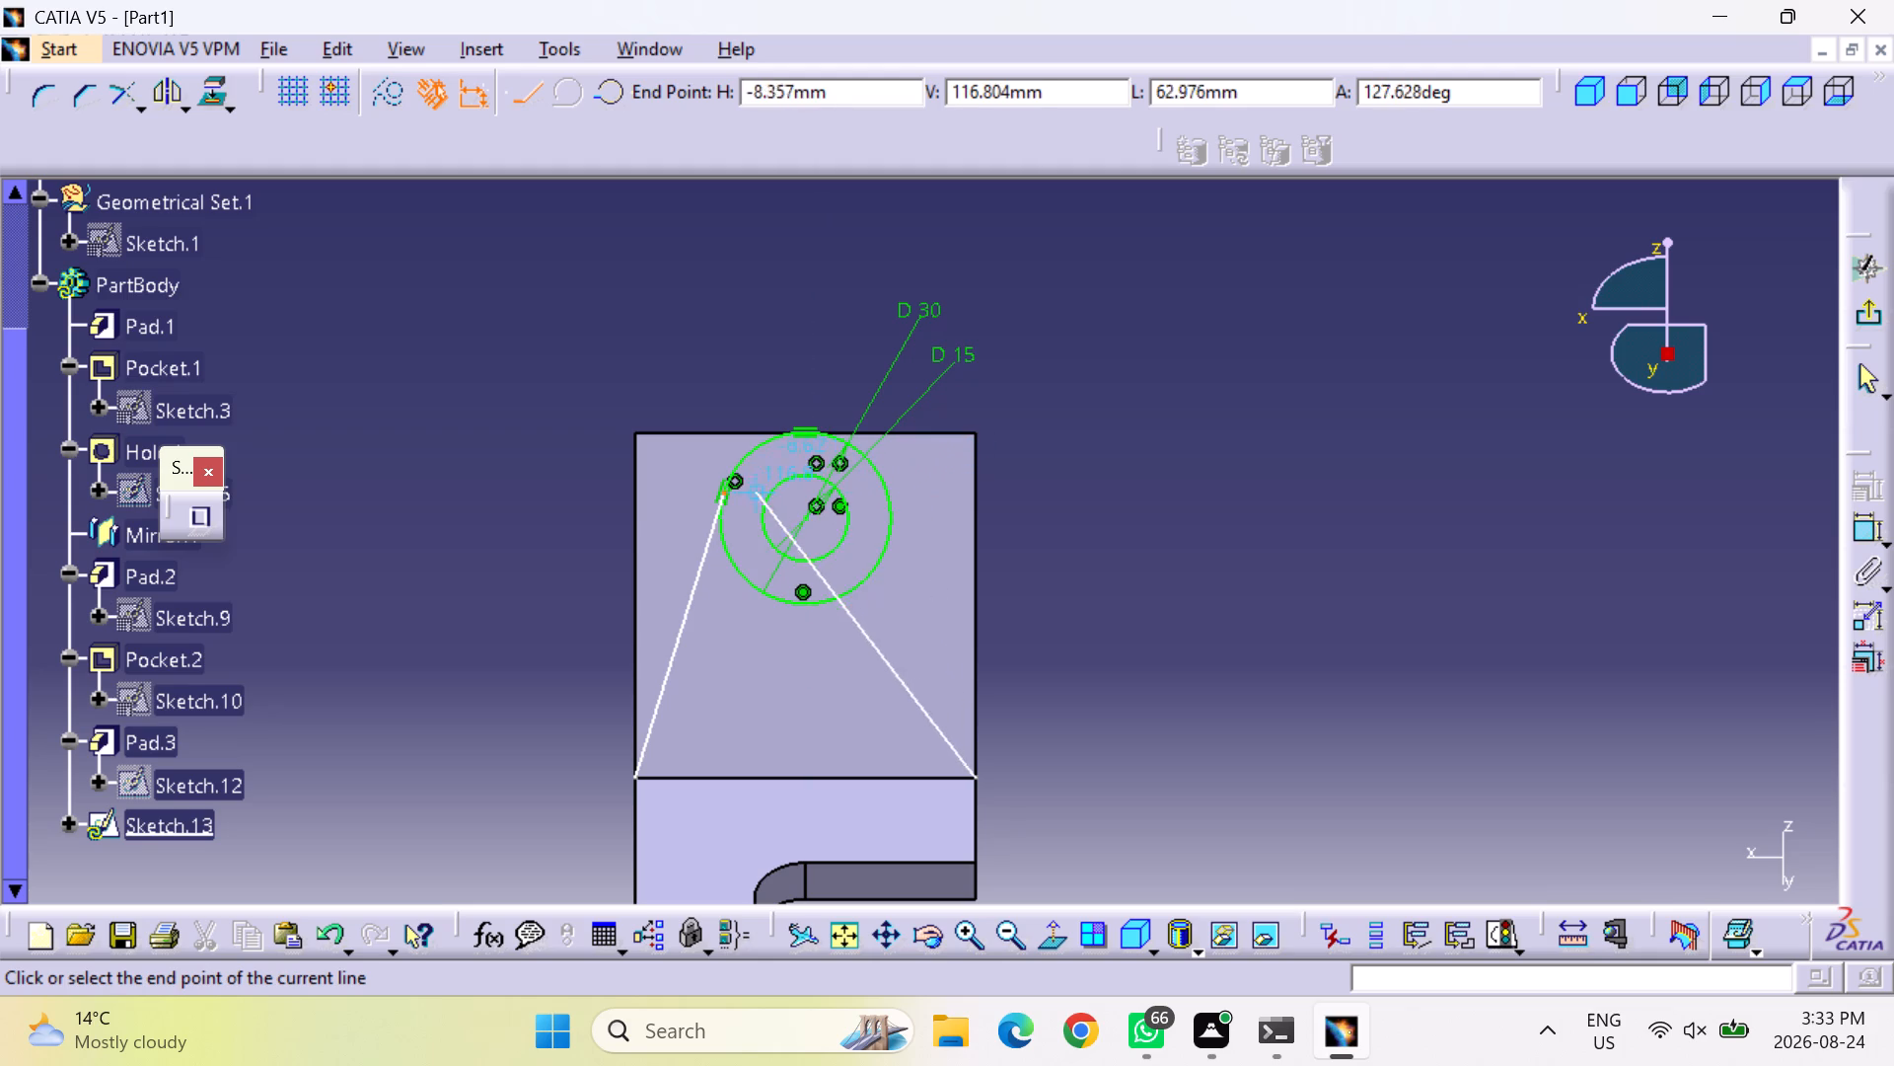
{"action": "left_click", "coordinate": [889, 491]}
{"action": "key", "text": "Escape"}
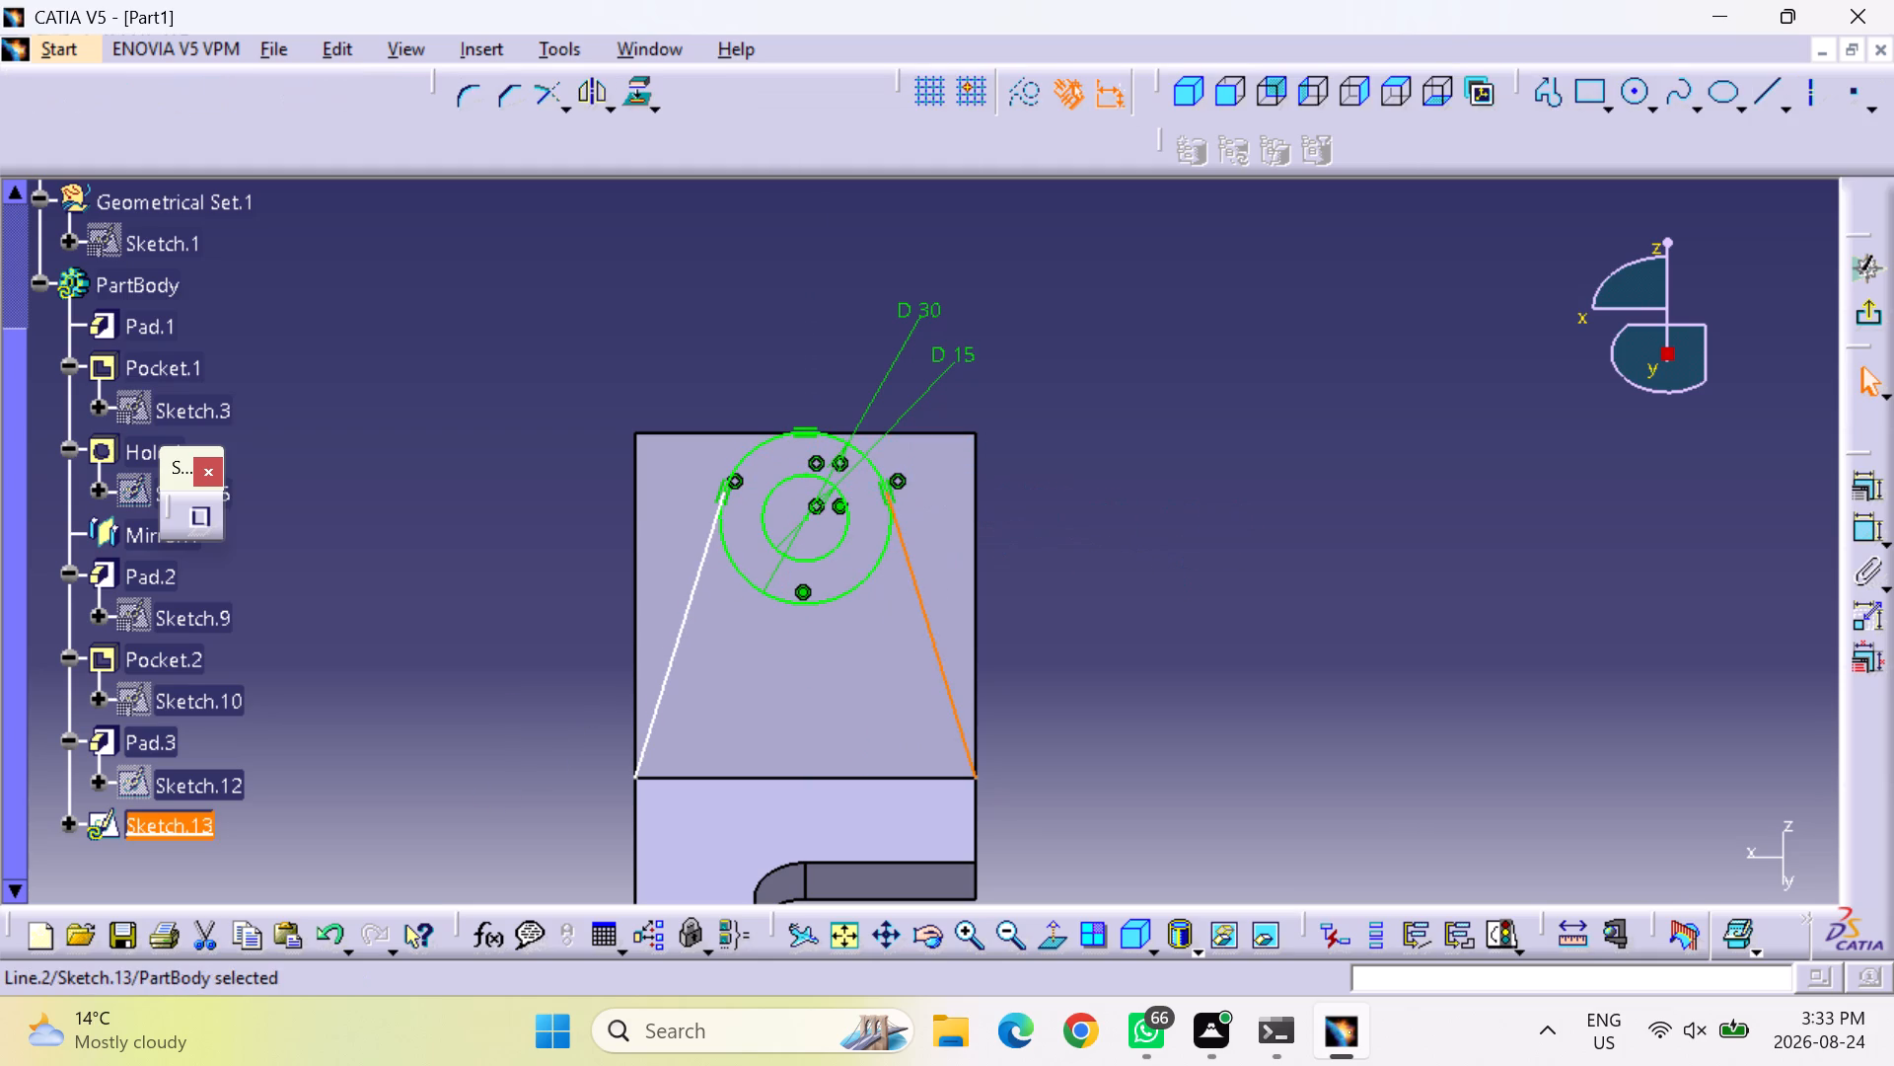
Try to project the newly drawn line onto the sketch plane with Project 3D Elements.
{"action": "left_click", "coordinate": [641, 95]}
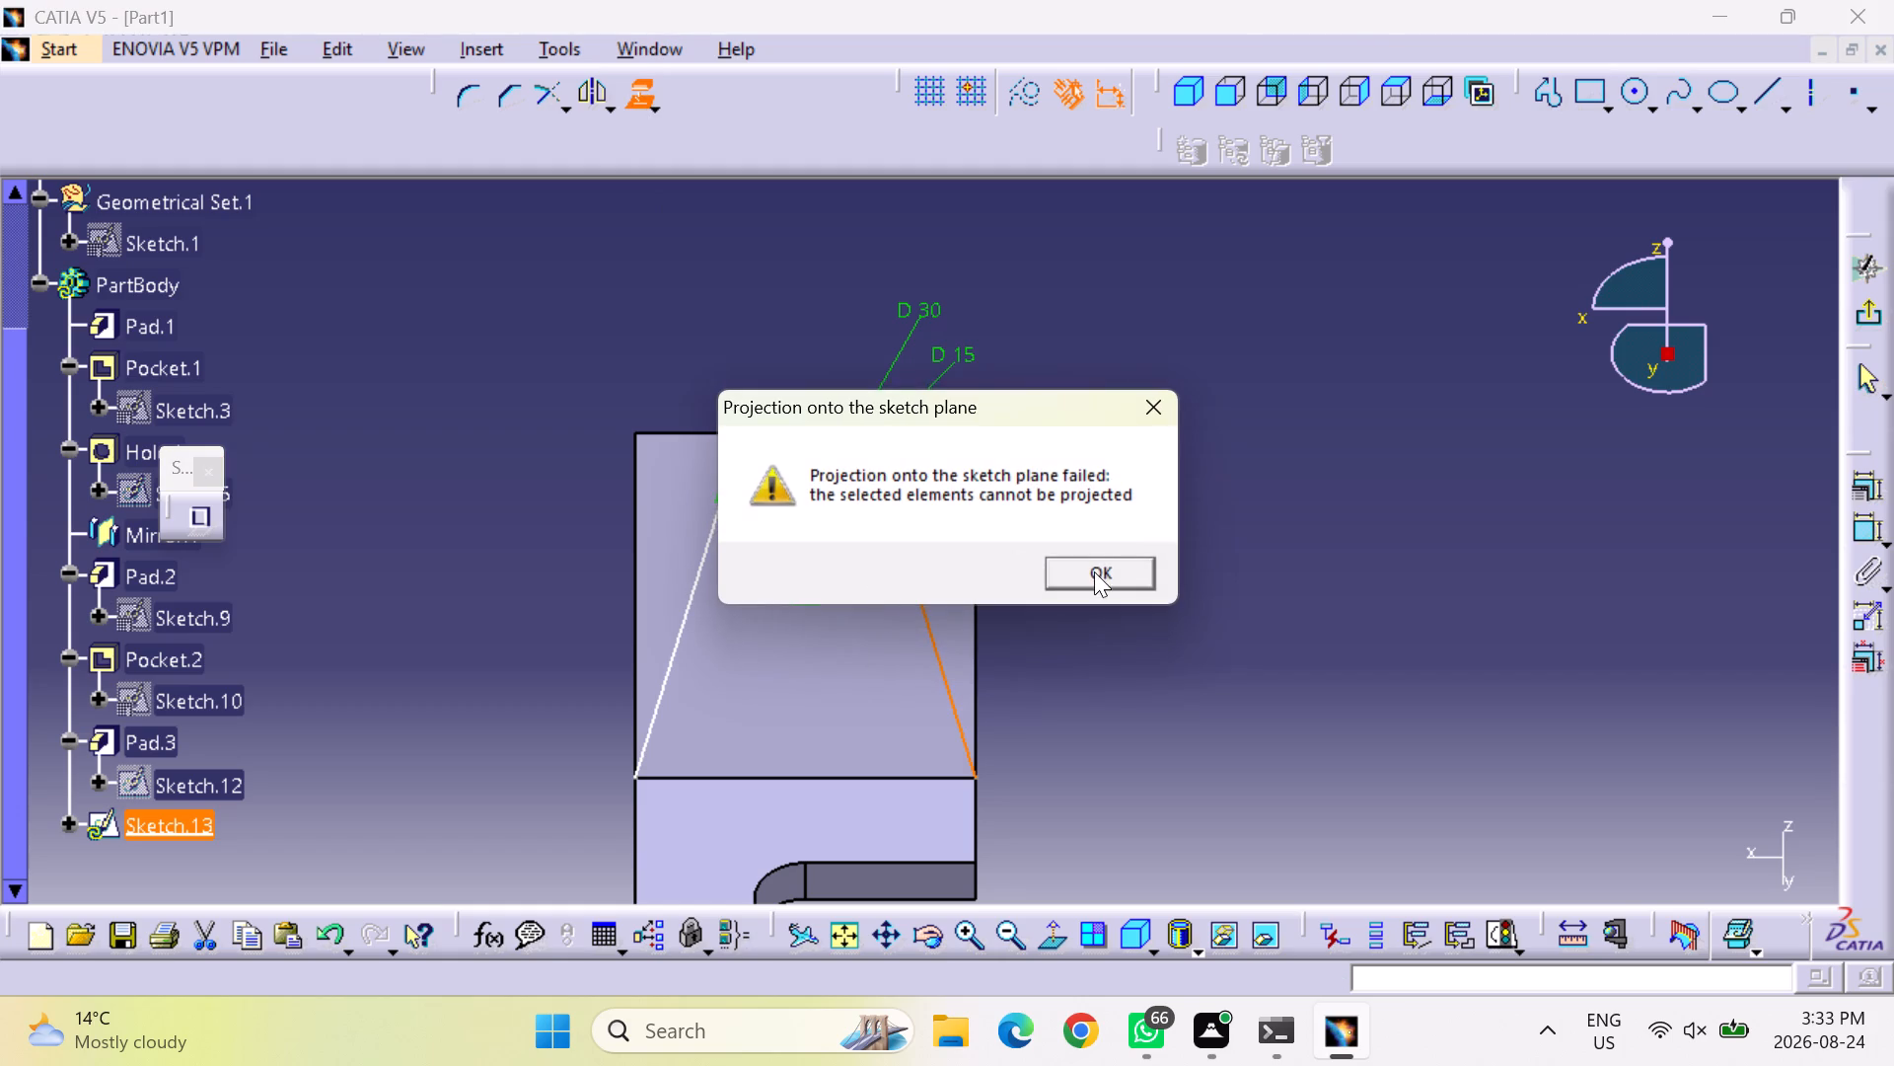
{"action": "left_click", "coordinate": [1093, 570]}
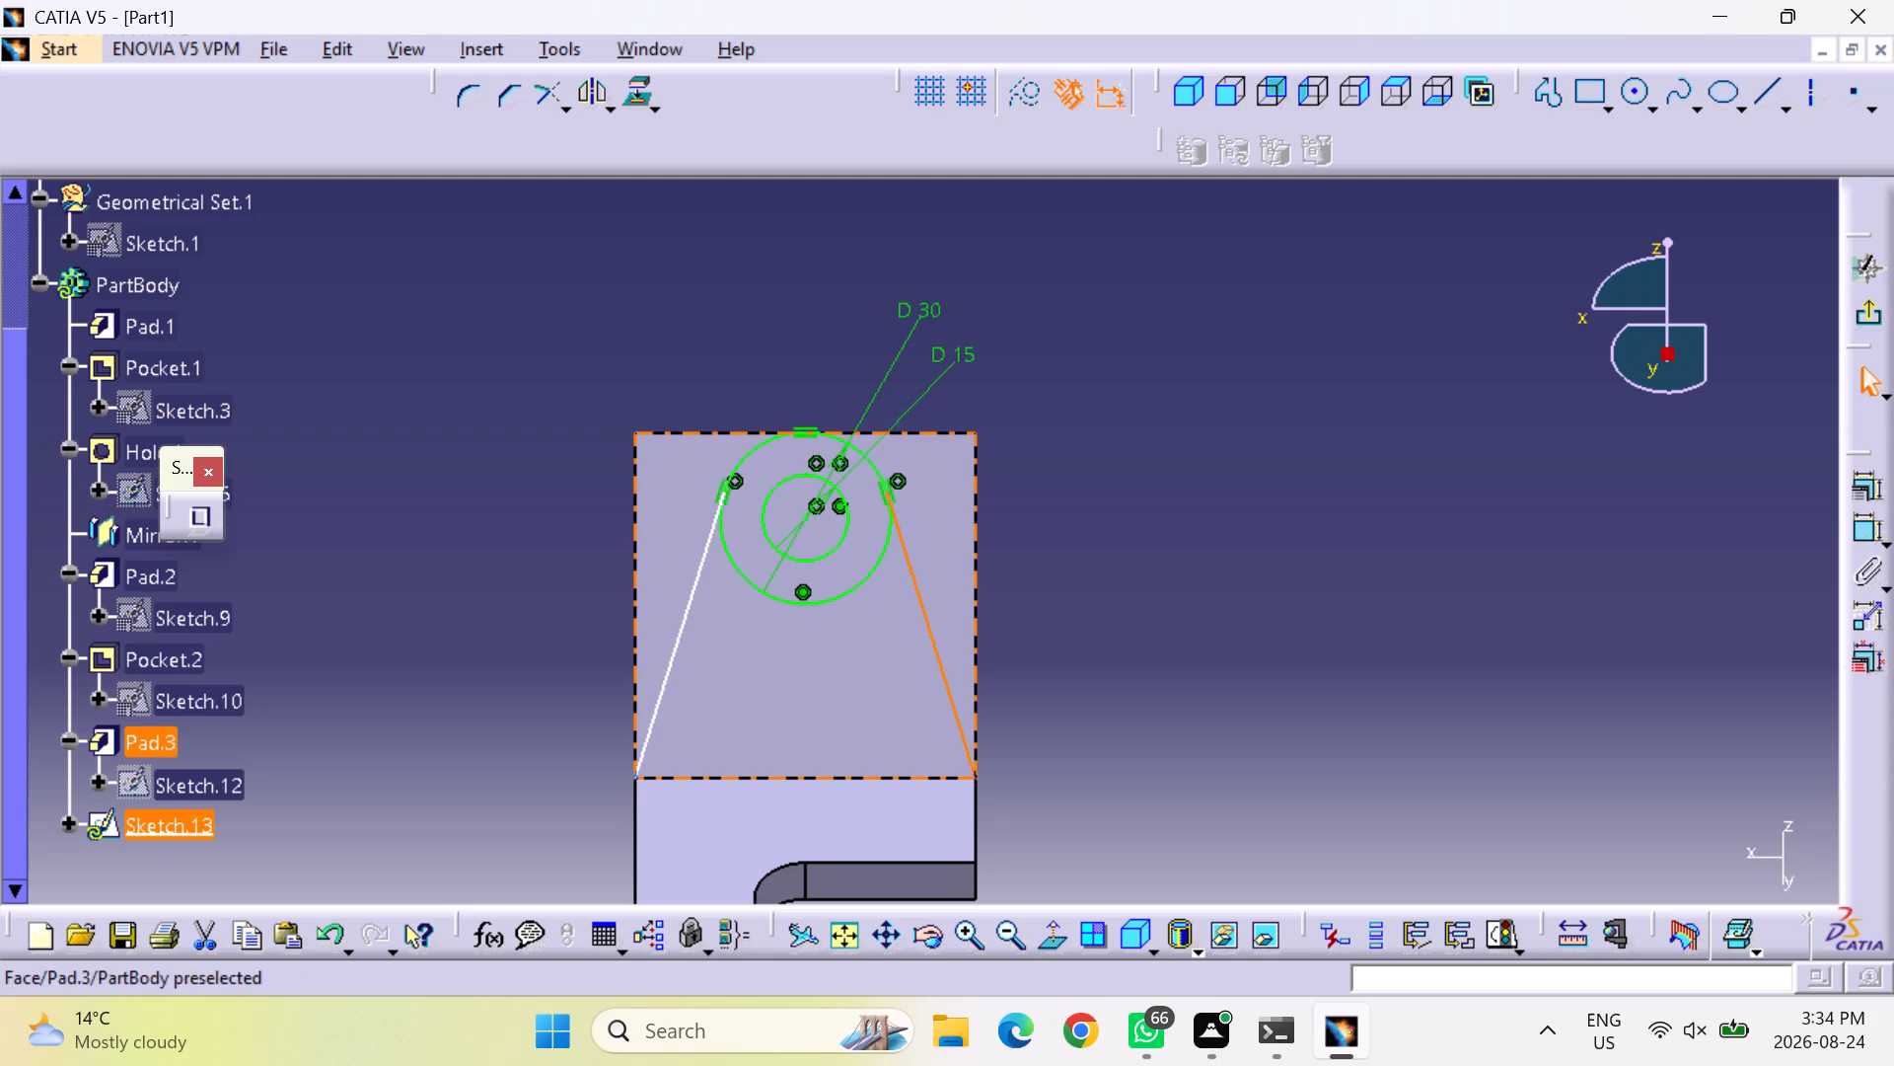
Delete the inner 15 mm circle from the sketch.
{"action": "left_click", "coordinate": [825, 550]}
{"action": "key", "text": "Delete"}
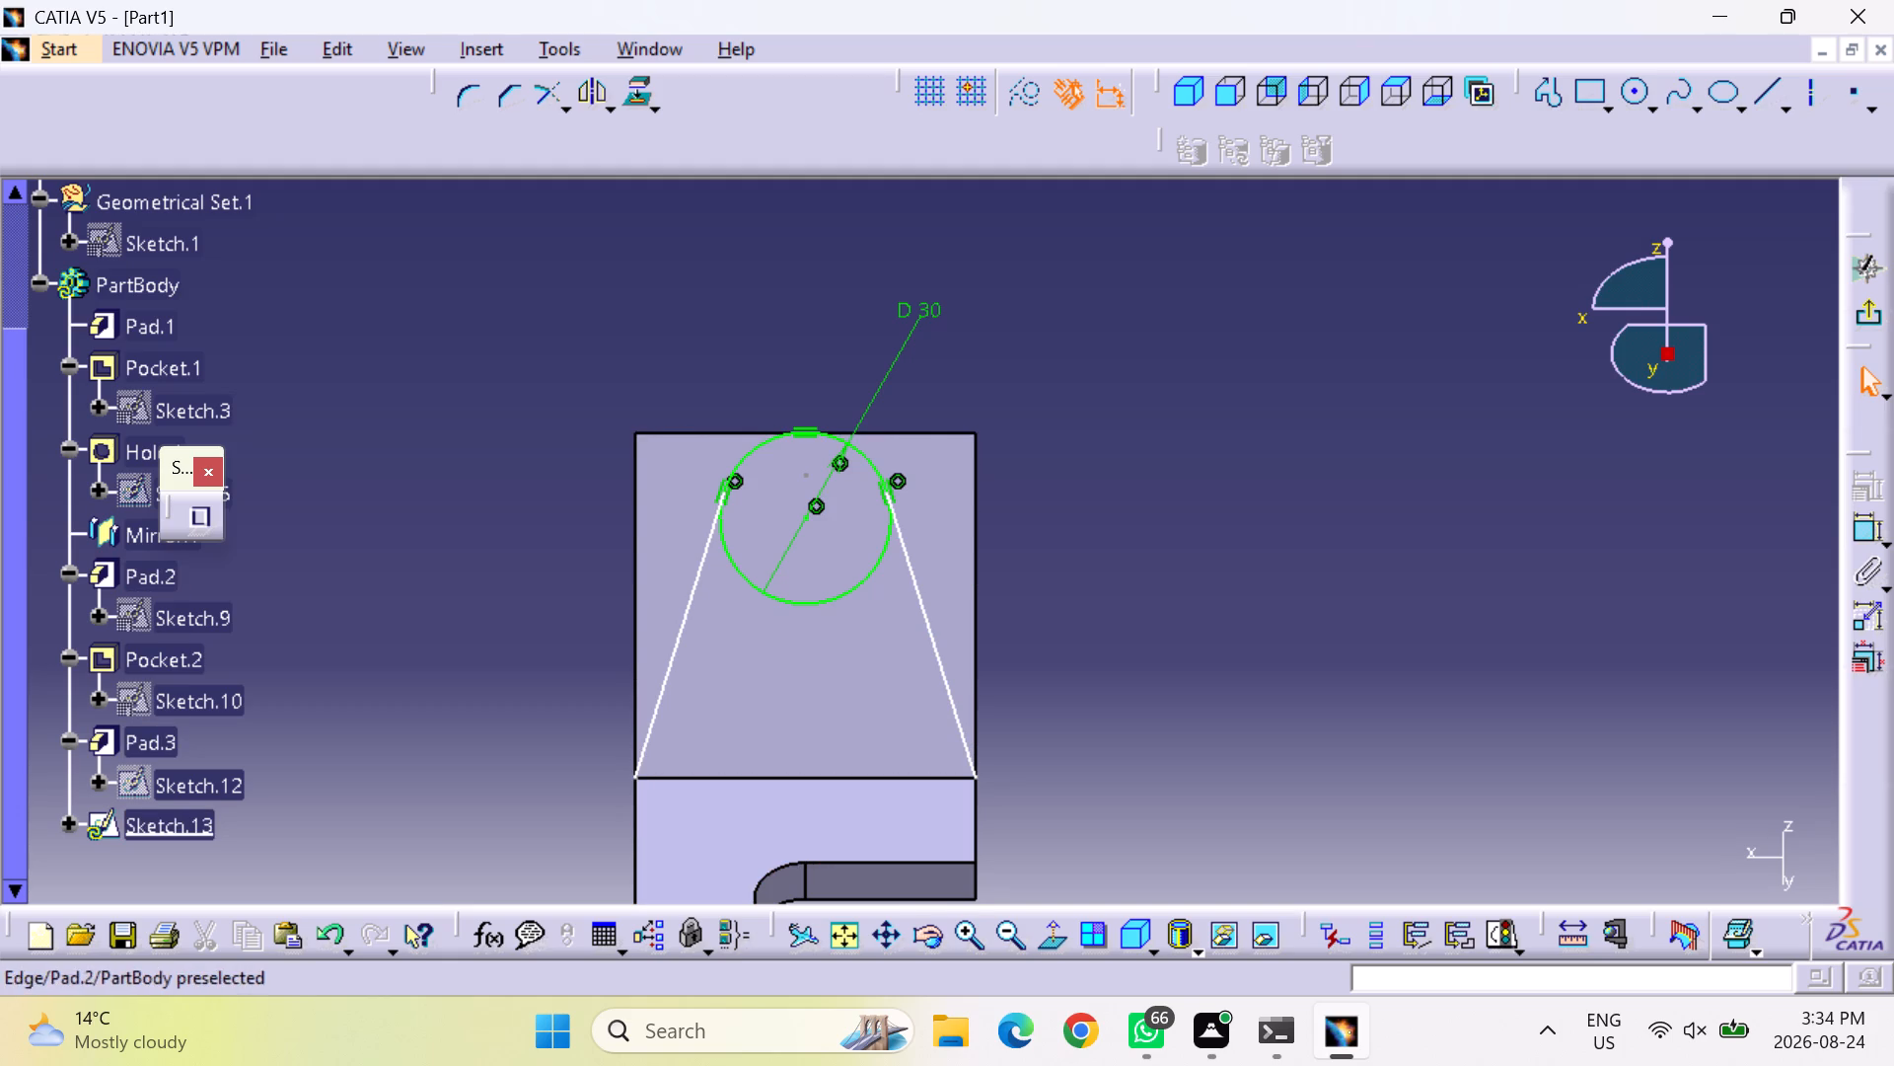
Pull the lower end of the slot-open-side line clear of the arm's base corner and constrain it to that corner with Coincidence.
{"action": "triple_click", "coordinate": [975, 939]}
{"action": "left_click", "coordinate": [973, 931]}
{"action": "middle_click_drag", "start_coordinate": [698, 795], "coordinate": [924, 220]}
{"action": "middle_click_drag", "start_coordinate": [1080, 709], "coordinate": [931, 323]}
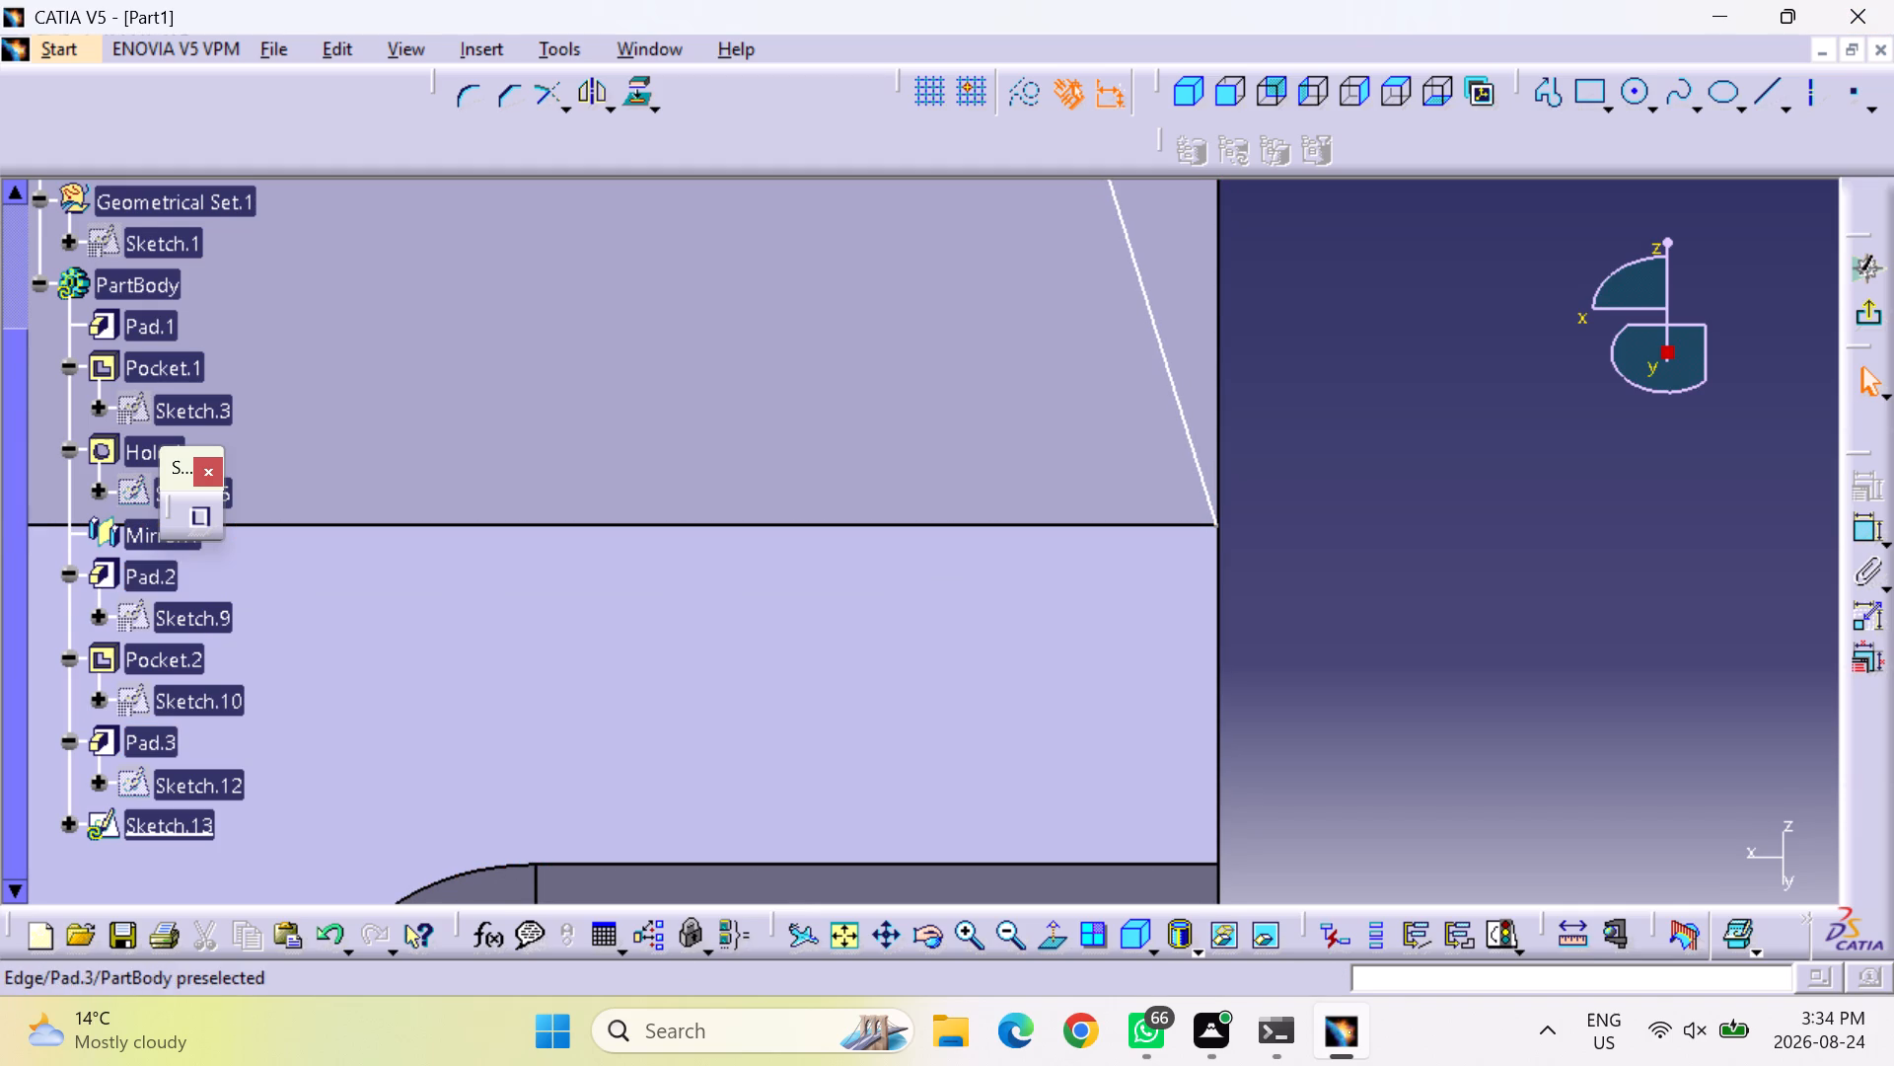
{"action": "left_click_drag", "start_coordinate": [1213, 518], "coordinate": [1201, 456]}
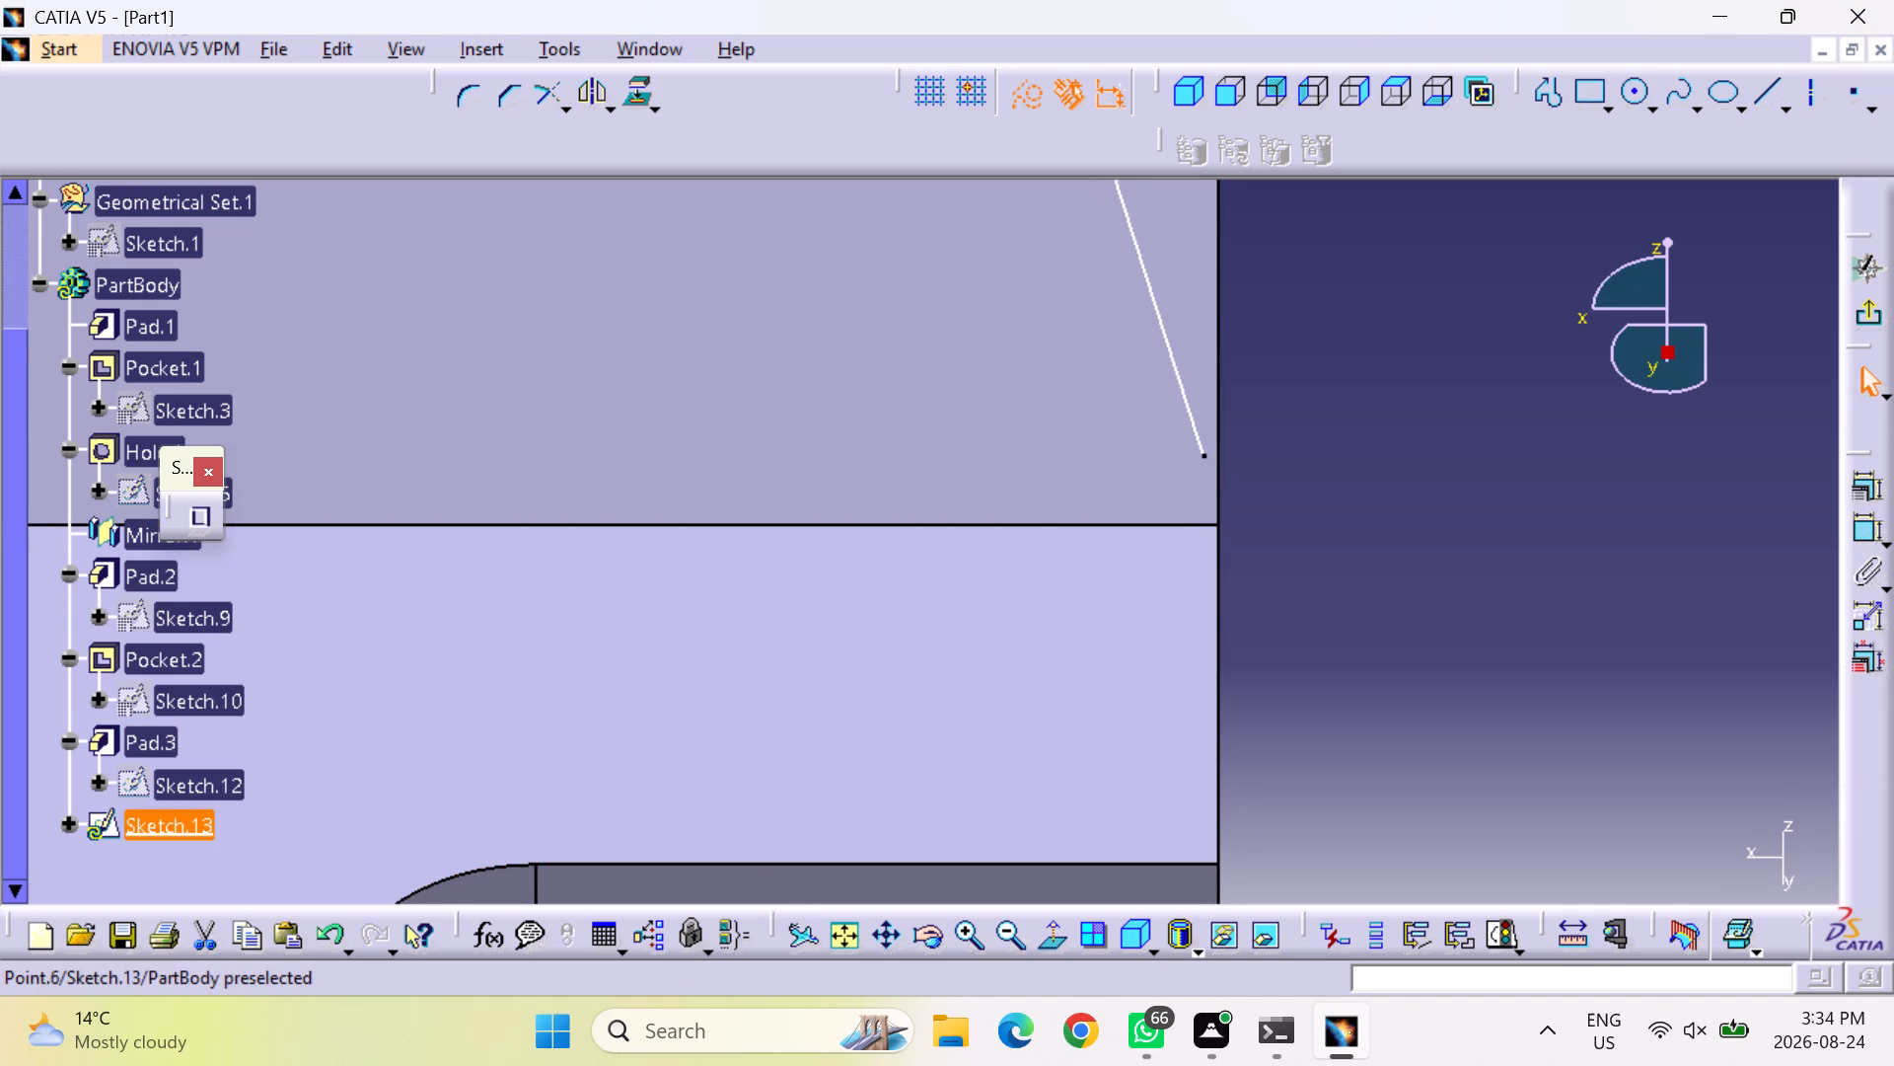
{"action": "left_click_drag", "start_coordinate": [1201, 456], "coordinate": [1199, 457]}
{"action": "left_click", "coordinate": [1401, 522]}
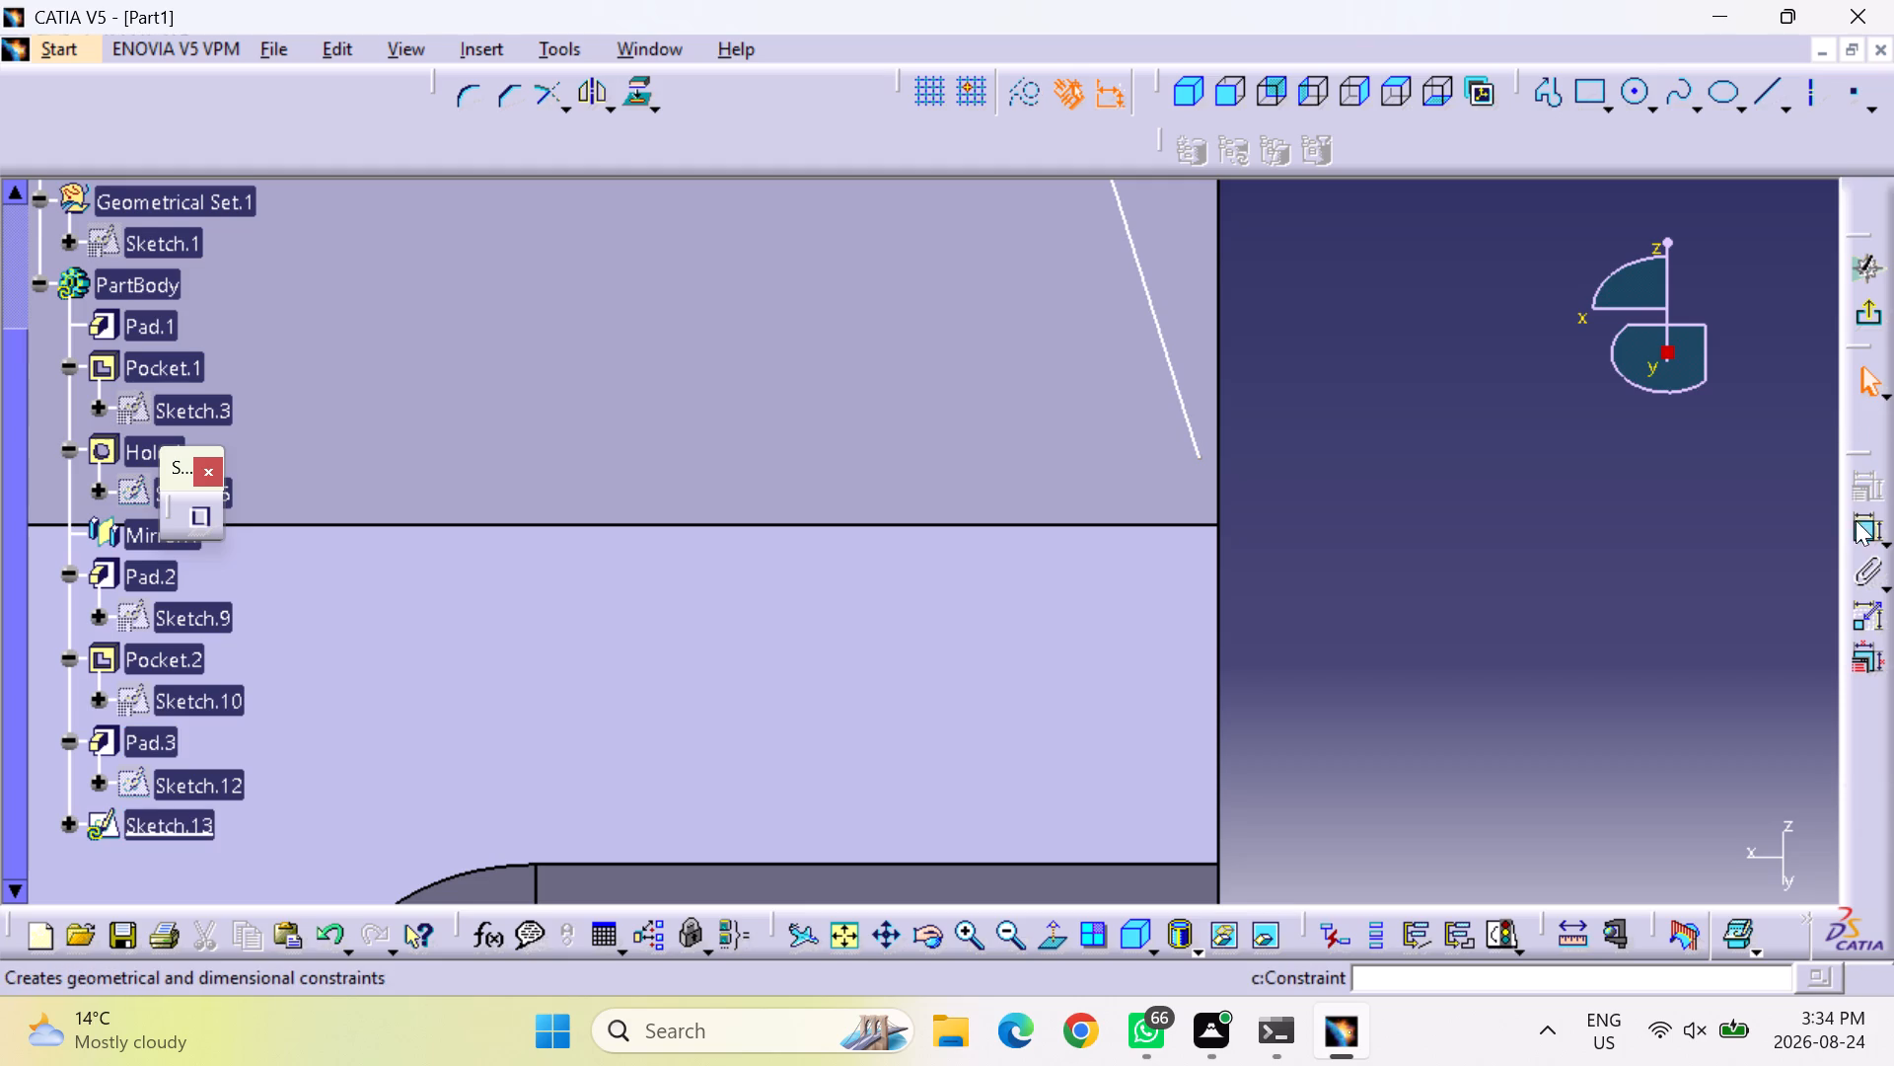
{"action": "double_click", "coordinate": [1856, 520]}
{"action": "left_click", "coordinate": [1219, 520]}
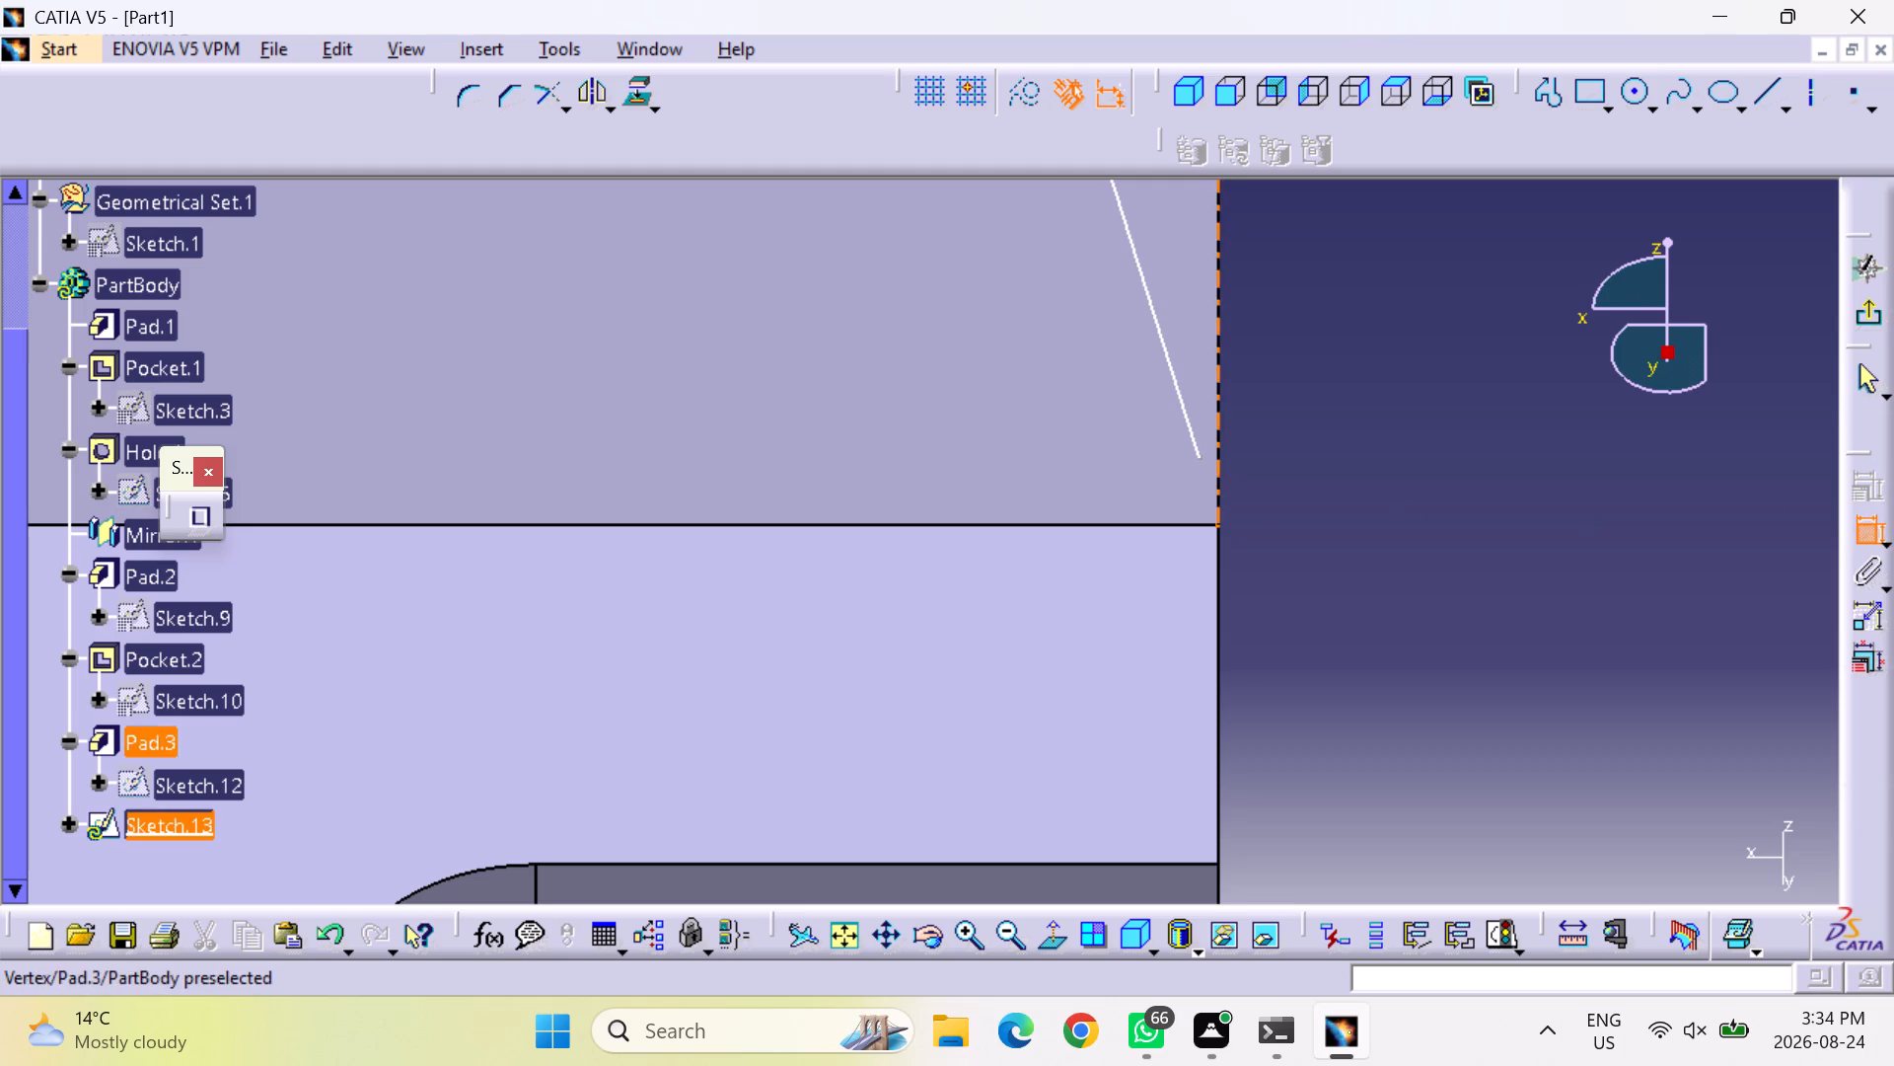
{"action": "left_click", "coordinate": [1198, 463]}
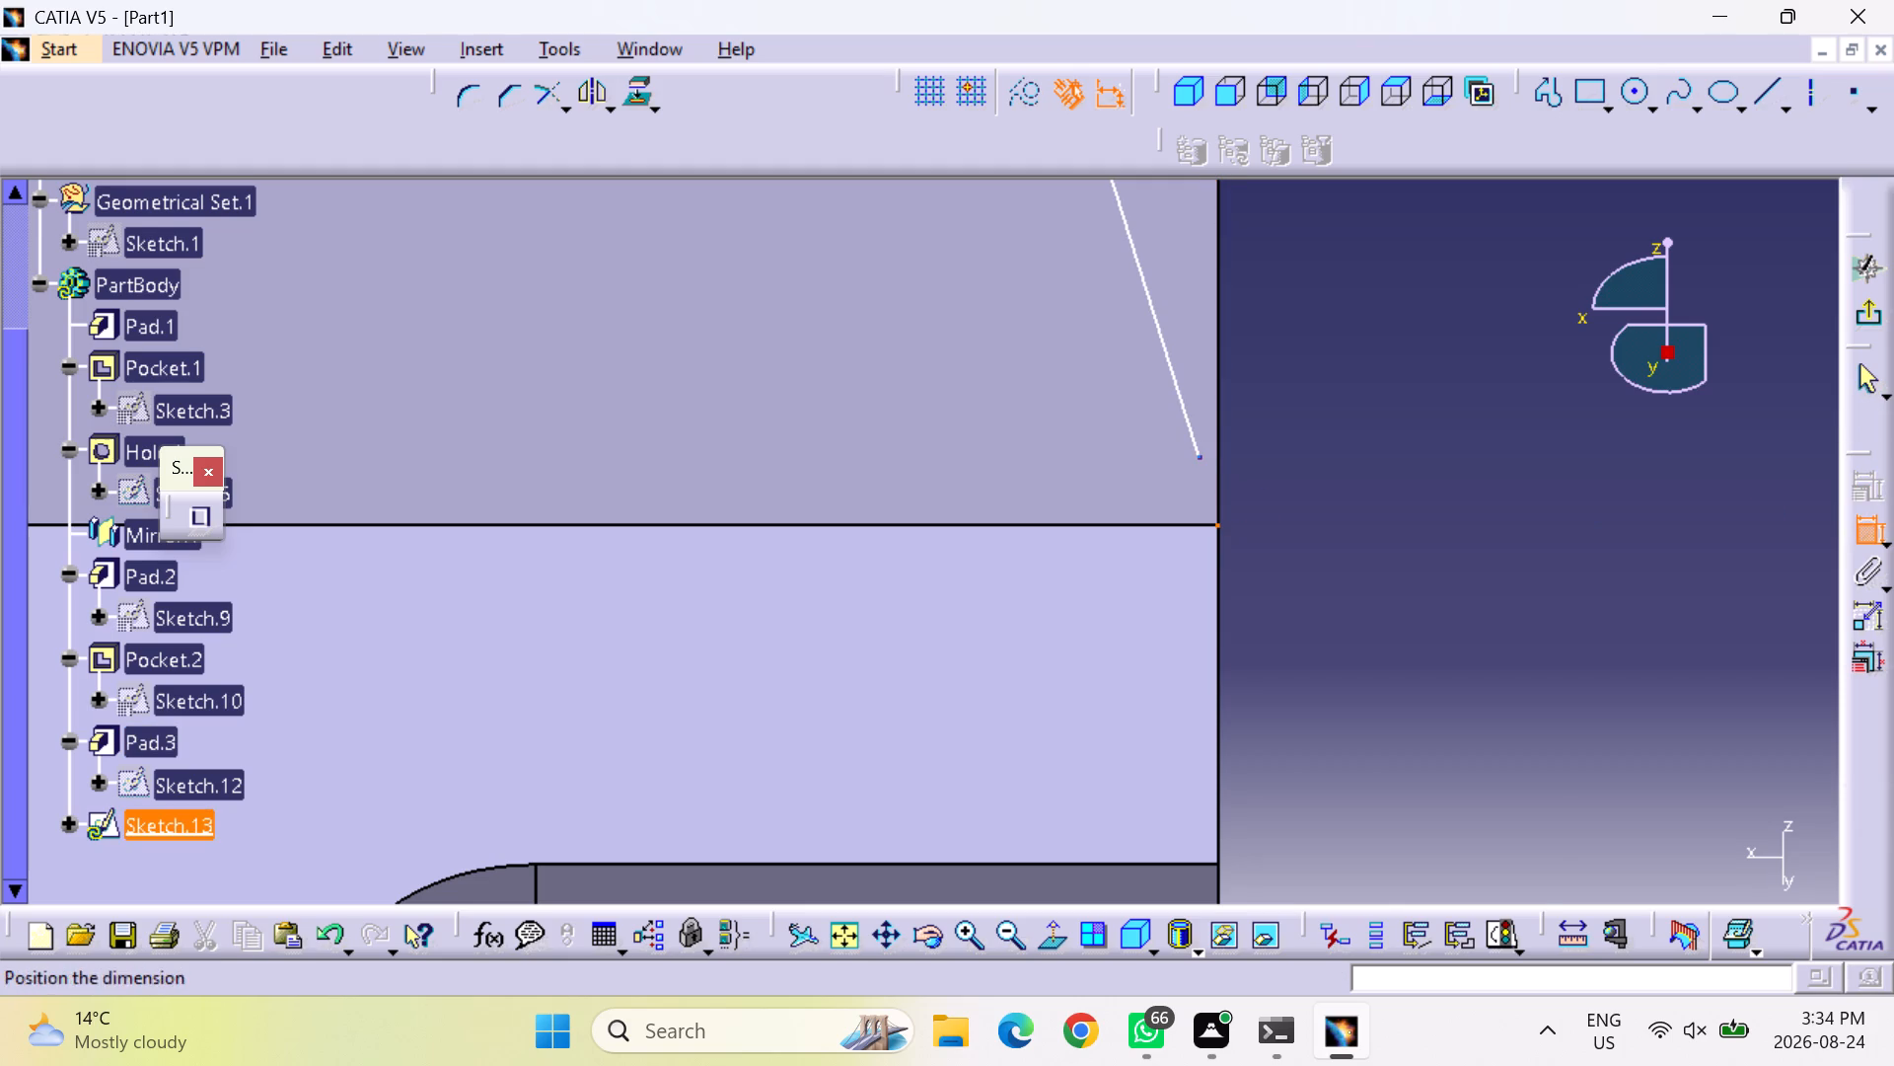
{"action": "right_click", "coordinate": [1198, 459]}
{"action": "left_click", "coordinate": [1284, 819]}
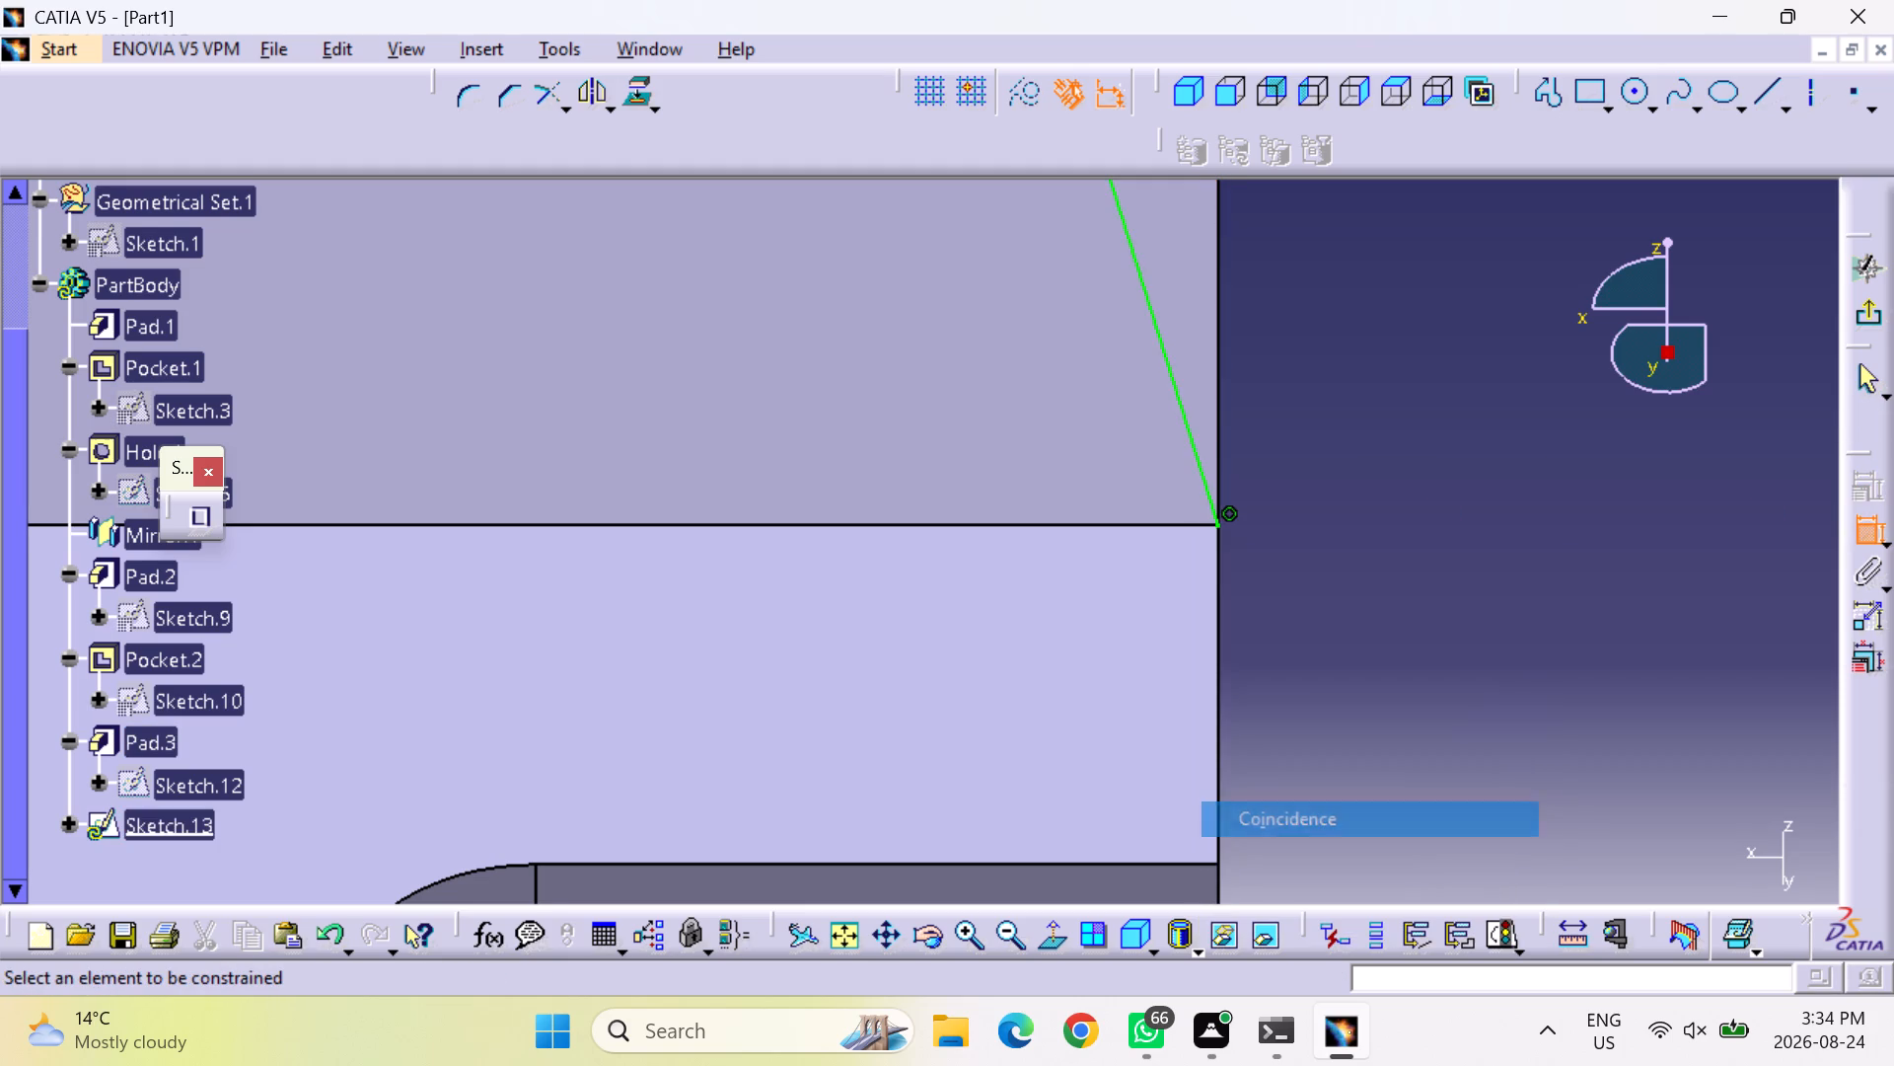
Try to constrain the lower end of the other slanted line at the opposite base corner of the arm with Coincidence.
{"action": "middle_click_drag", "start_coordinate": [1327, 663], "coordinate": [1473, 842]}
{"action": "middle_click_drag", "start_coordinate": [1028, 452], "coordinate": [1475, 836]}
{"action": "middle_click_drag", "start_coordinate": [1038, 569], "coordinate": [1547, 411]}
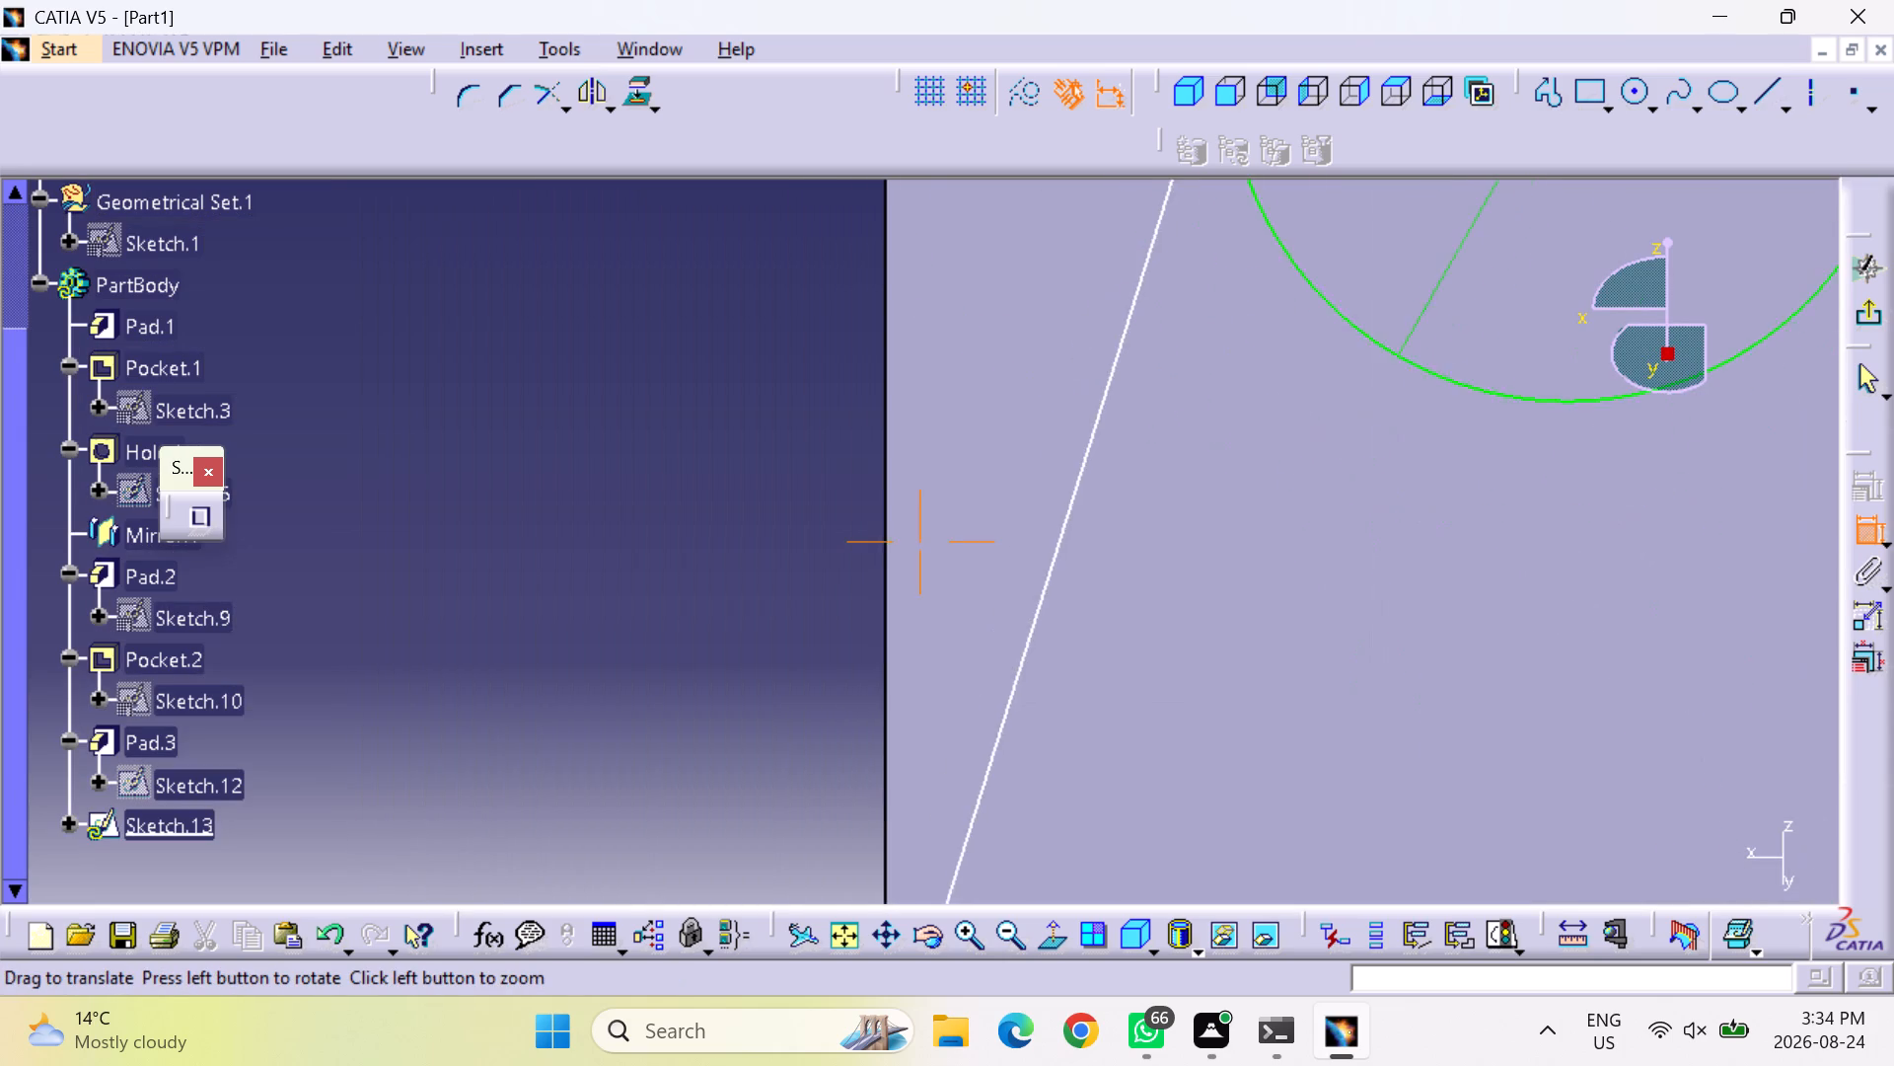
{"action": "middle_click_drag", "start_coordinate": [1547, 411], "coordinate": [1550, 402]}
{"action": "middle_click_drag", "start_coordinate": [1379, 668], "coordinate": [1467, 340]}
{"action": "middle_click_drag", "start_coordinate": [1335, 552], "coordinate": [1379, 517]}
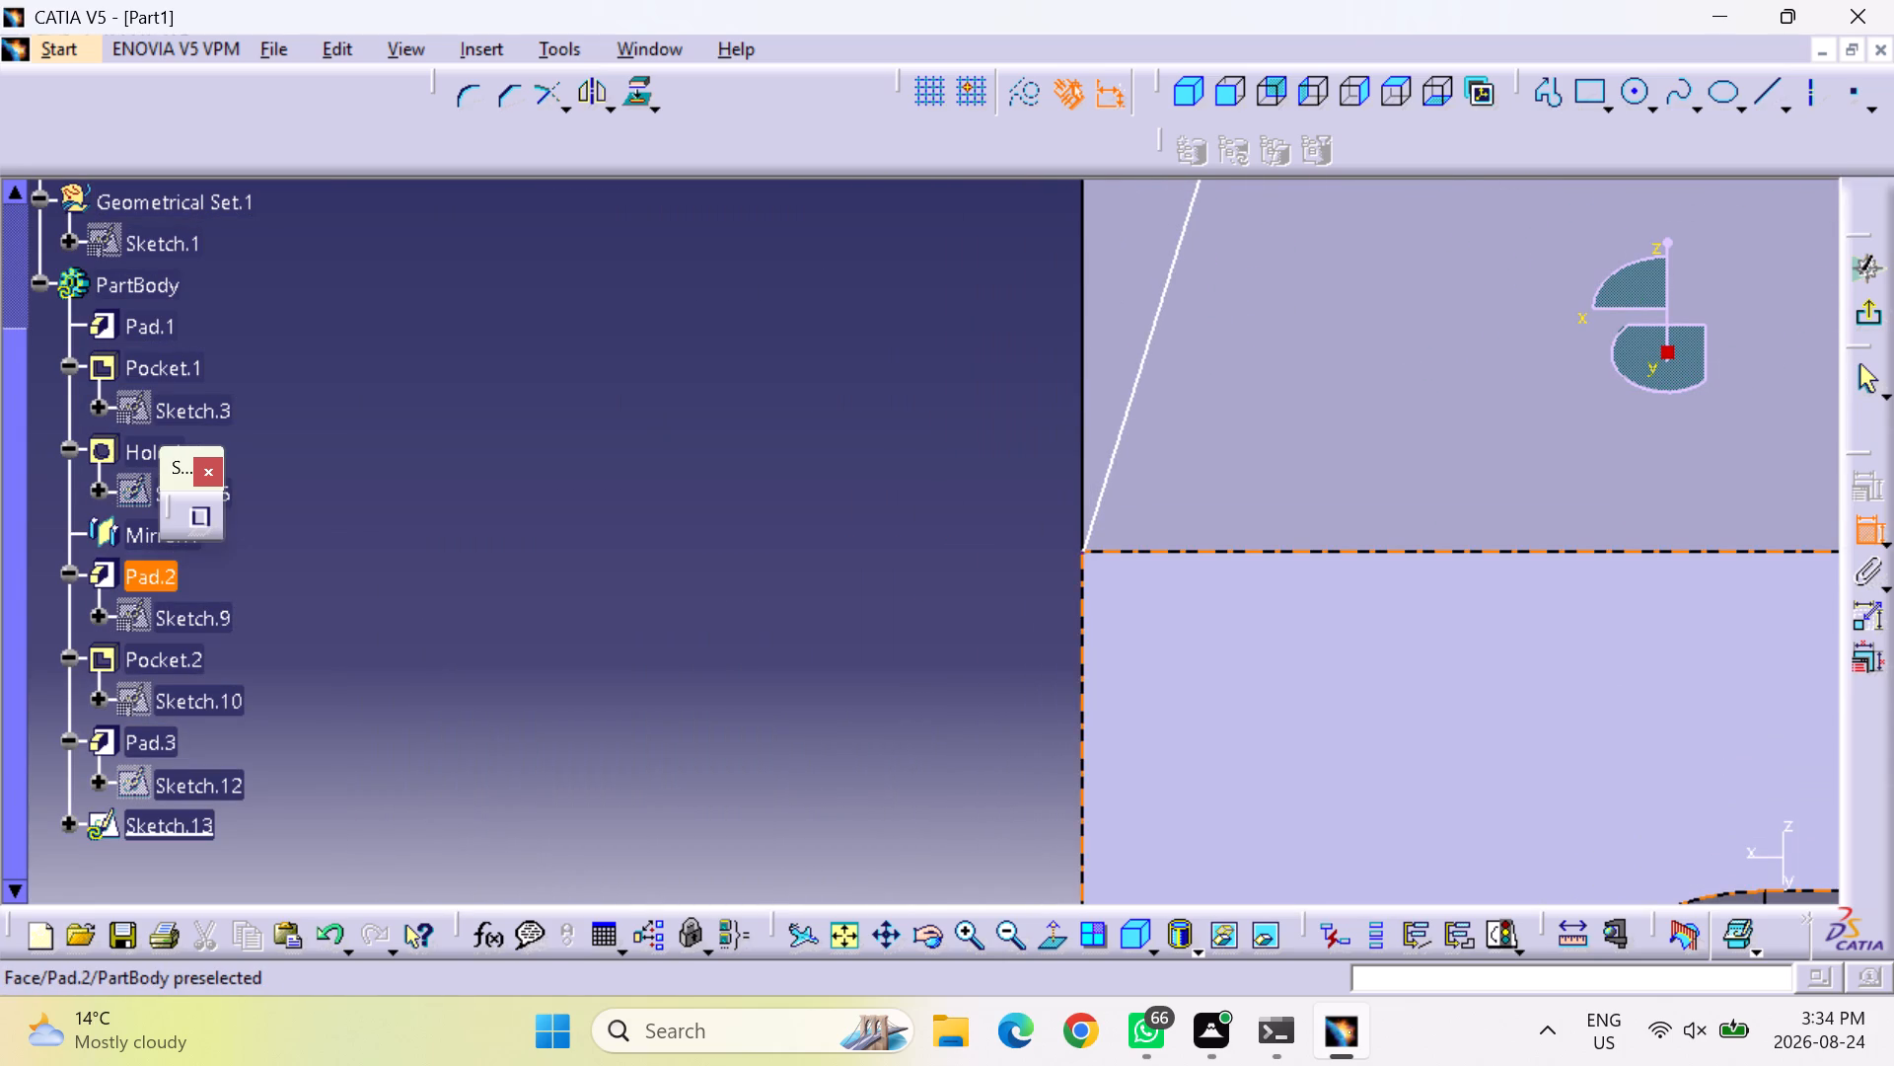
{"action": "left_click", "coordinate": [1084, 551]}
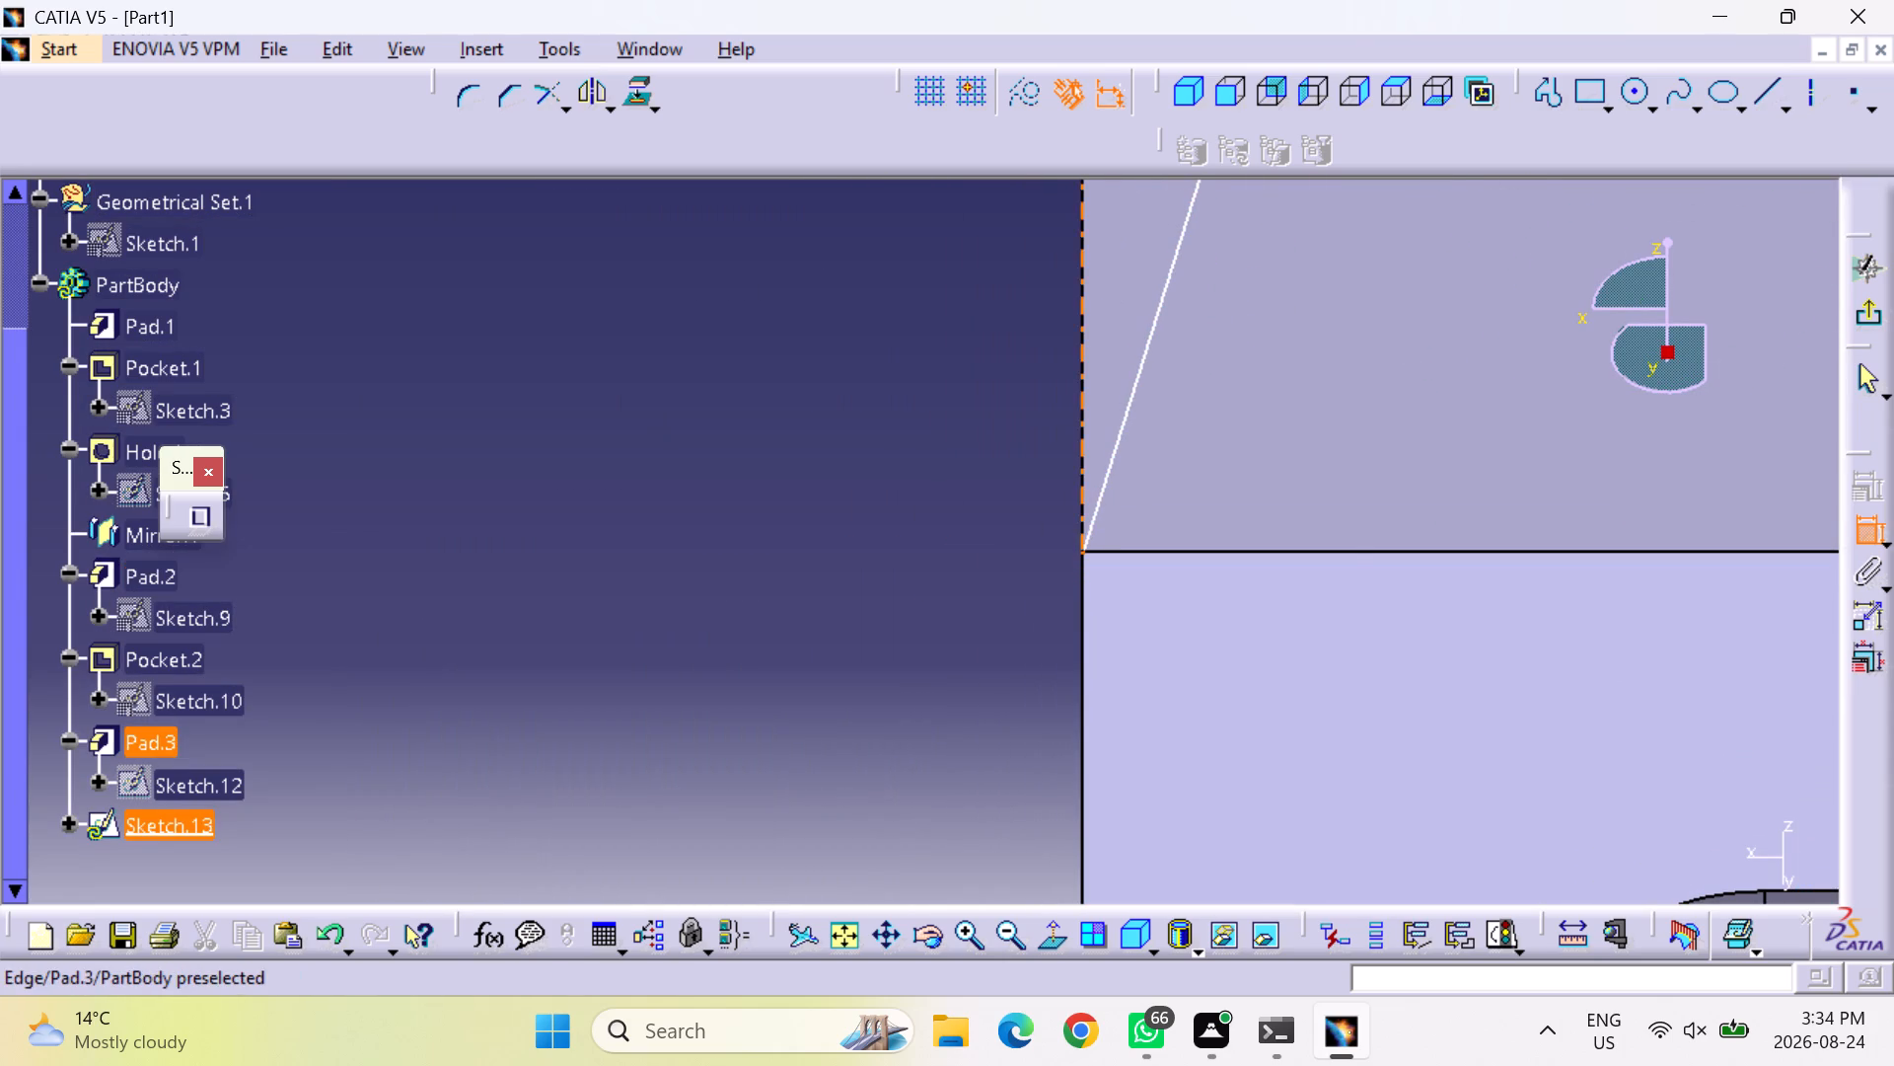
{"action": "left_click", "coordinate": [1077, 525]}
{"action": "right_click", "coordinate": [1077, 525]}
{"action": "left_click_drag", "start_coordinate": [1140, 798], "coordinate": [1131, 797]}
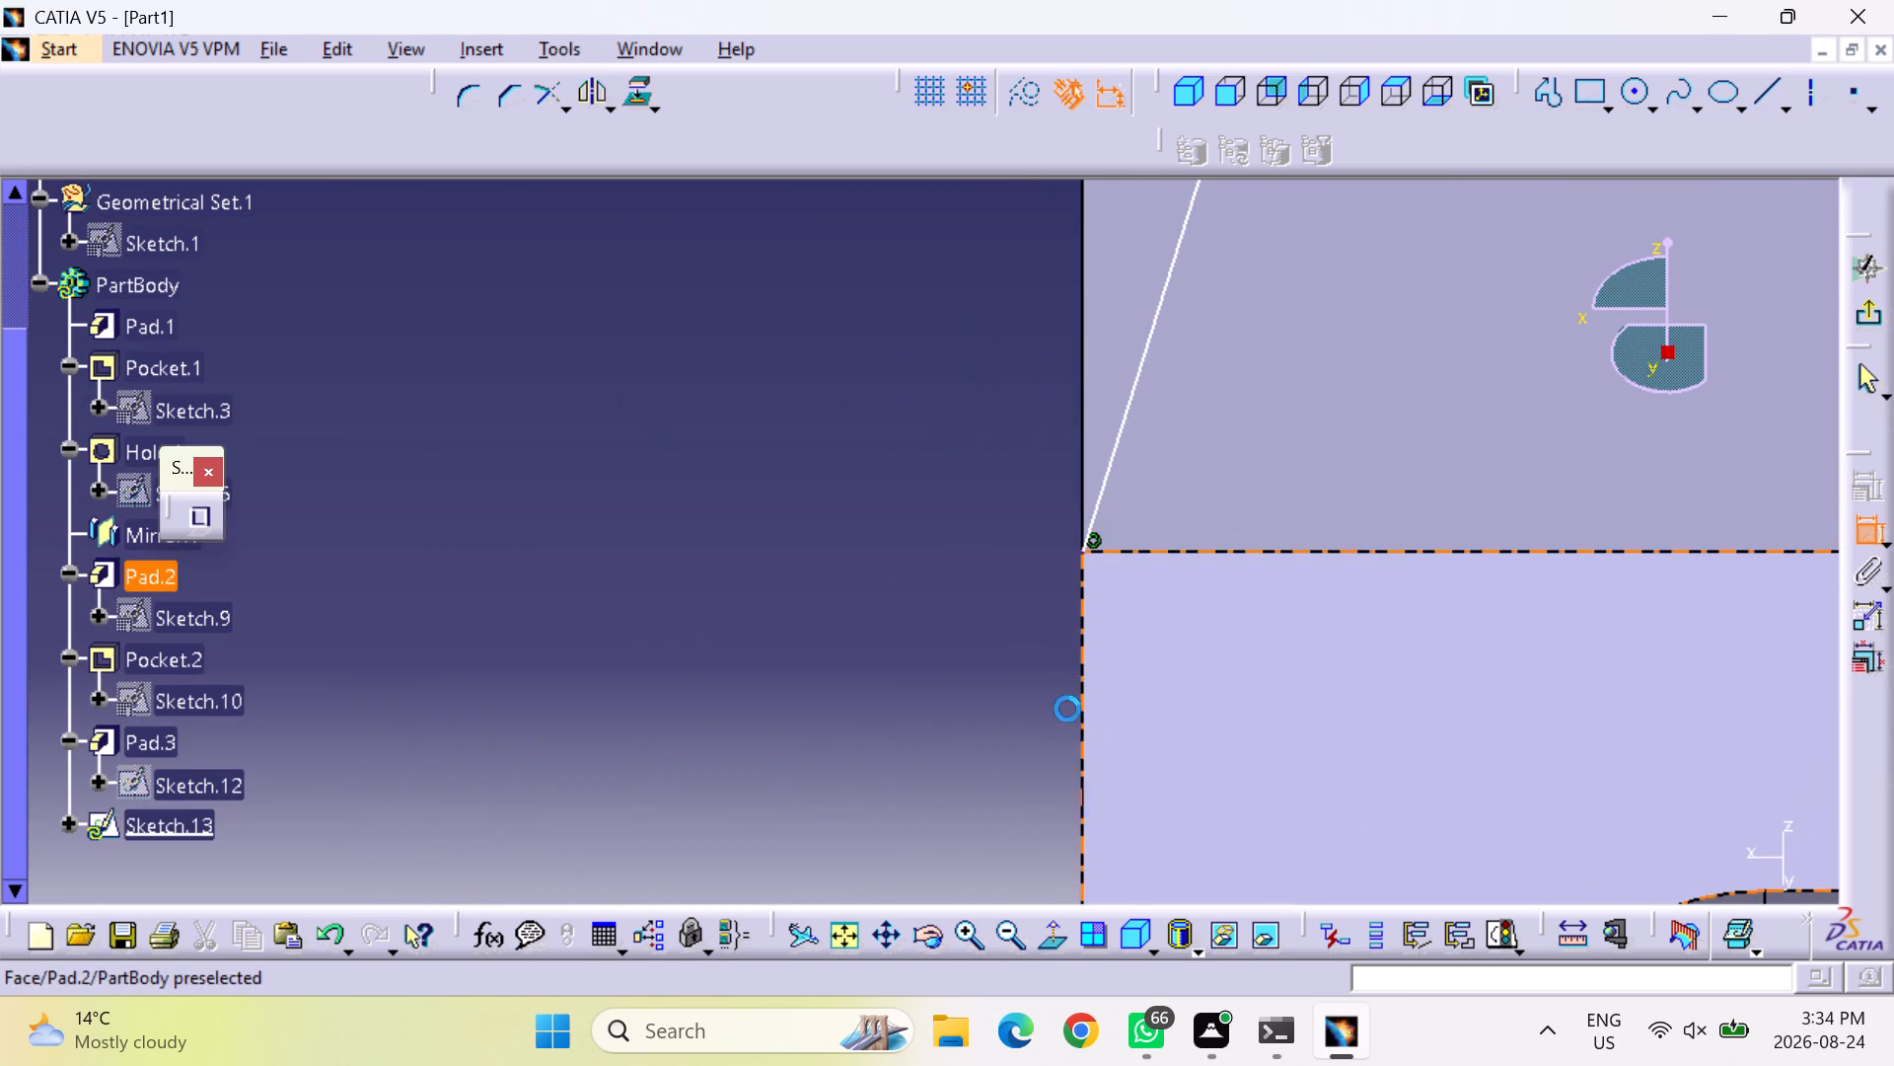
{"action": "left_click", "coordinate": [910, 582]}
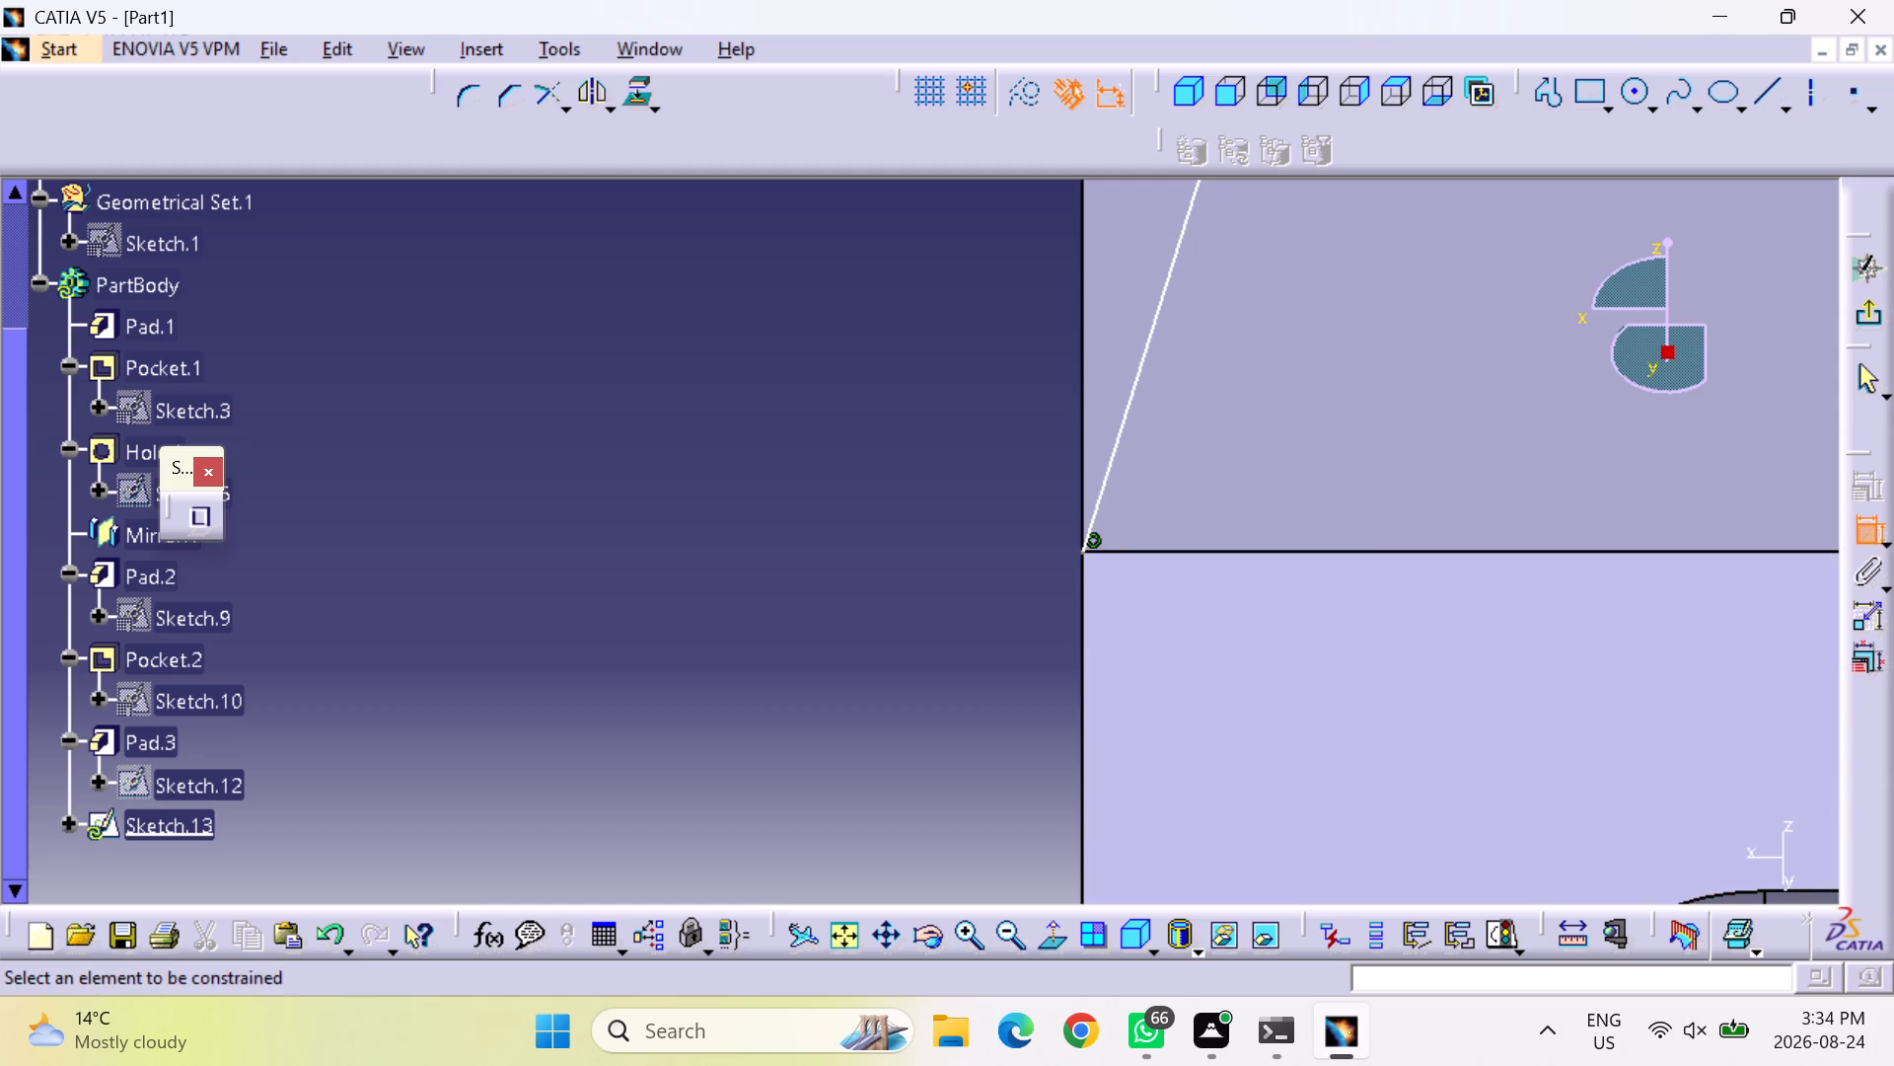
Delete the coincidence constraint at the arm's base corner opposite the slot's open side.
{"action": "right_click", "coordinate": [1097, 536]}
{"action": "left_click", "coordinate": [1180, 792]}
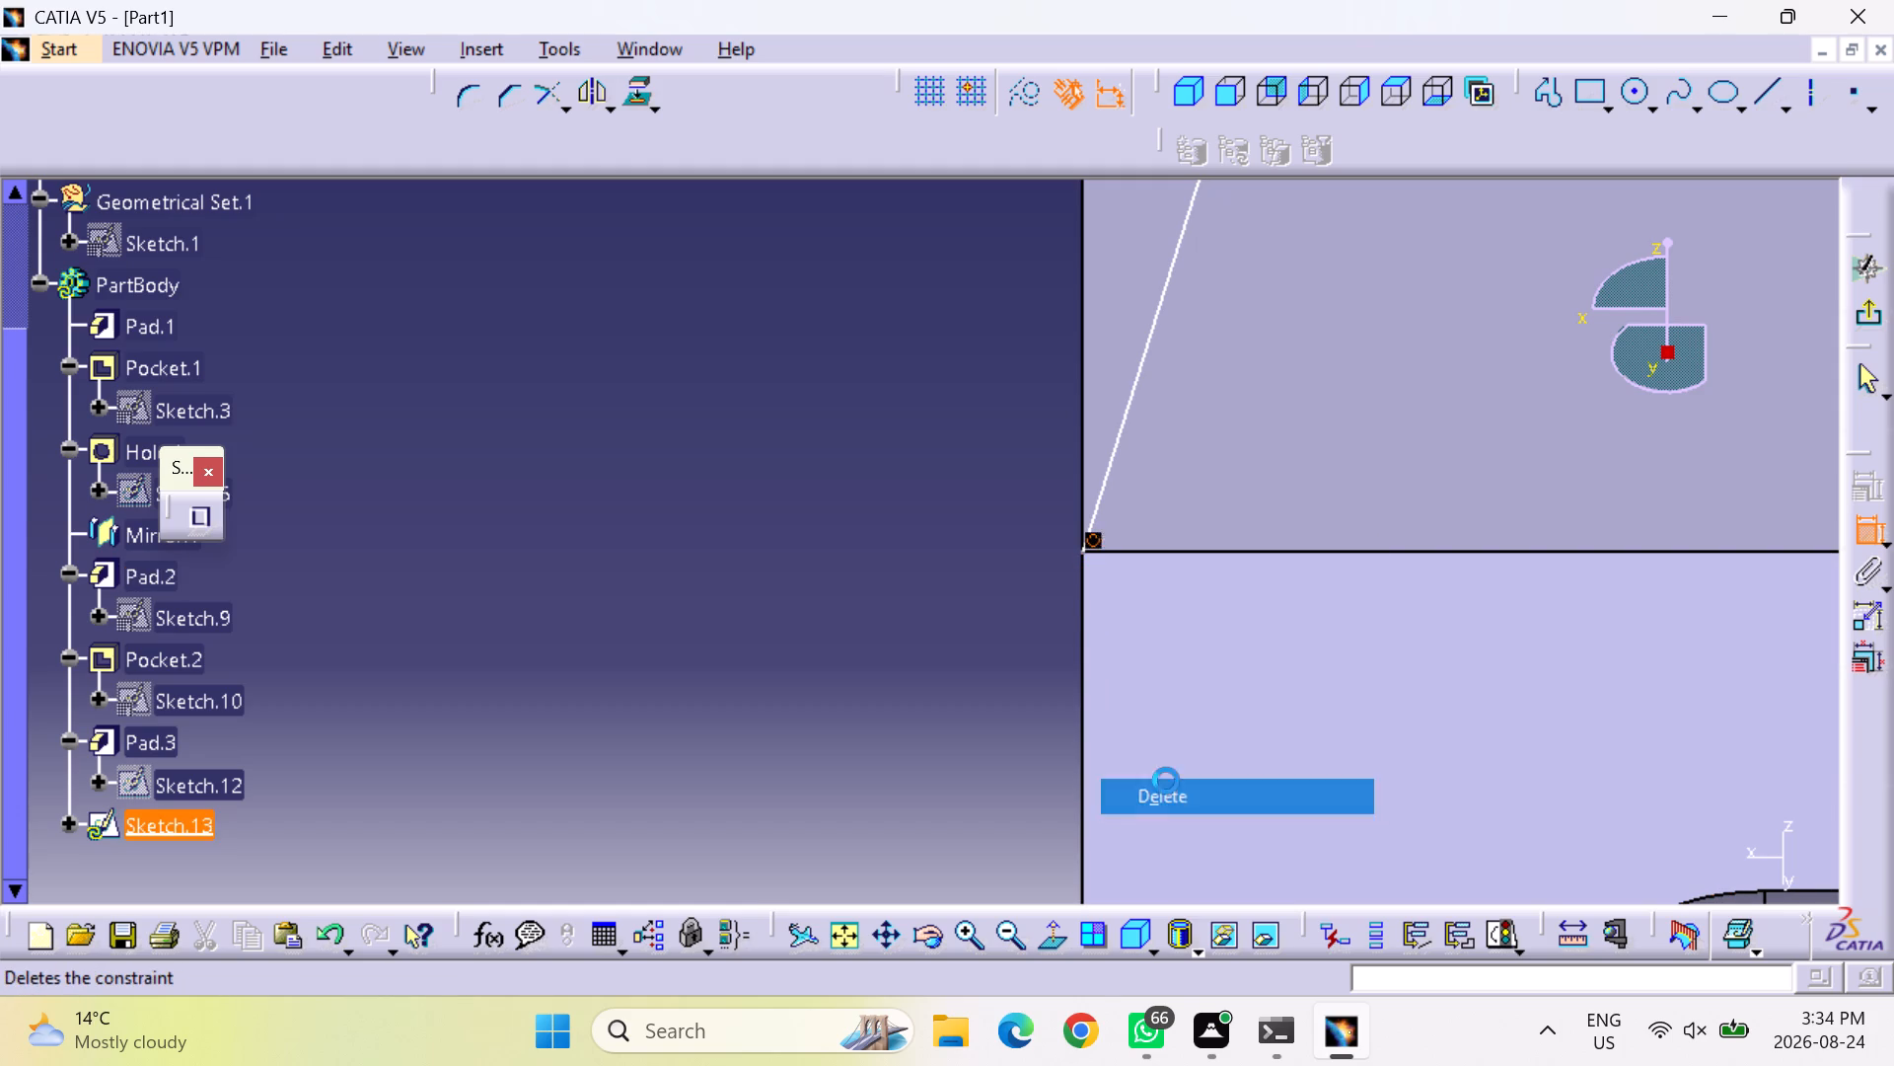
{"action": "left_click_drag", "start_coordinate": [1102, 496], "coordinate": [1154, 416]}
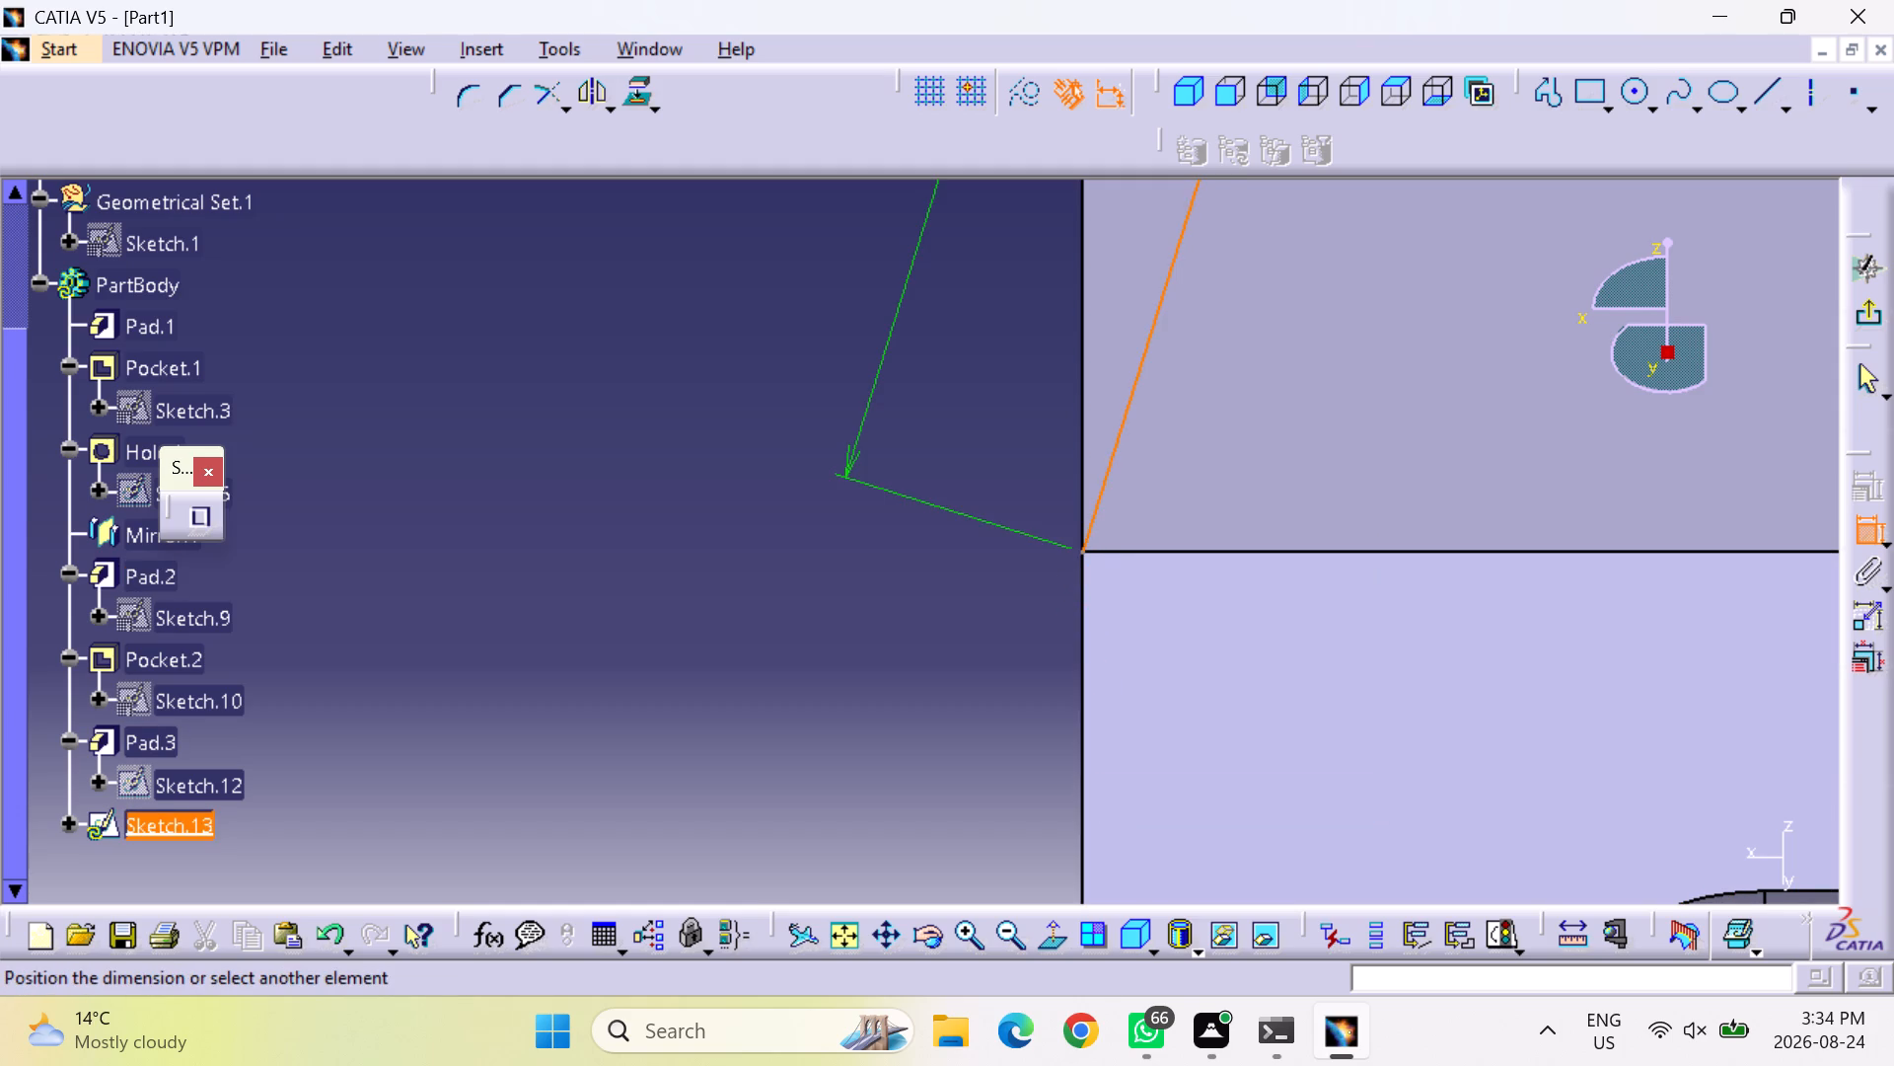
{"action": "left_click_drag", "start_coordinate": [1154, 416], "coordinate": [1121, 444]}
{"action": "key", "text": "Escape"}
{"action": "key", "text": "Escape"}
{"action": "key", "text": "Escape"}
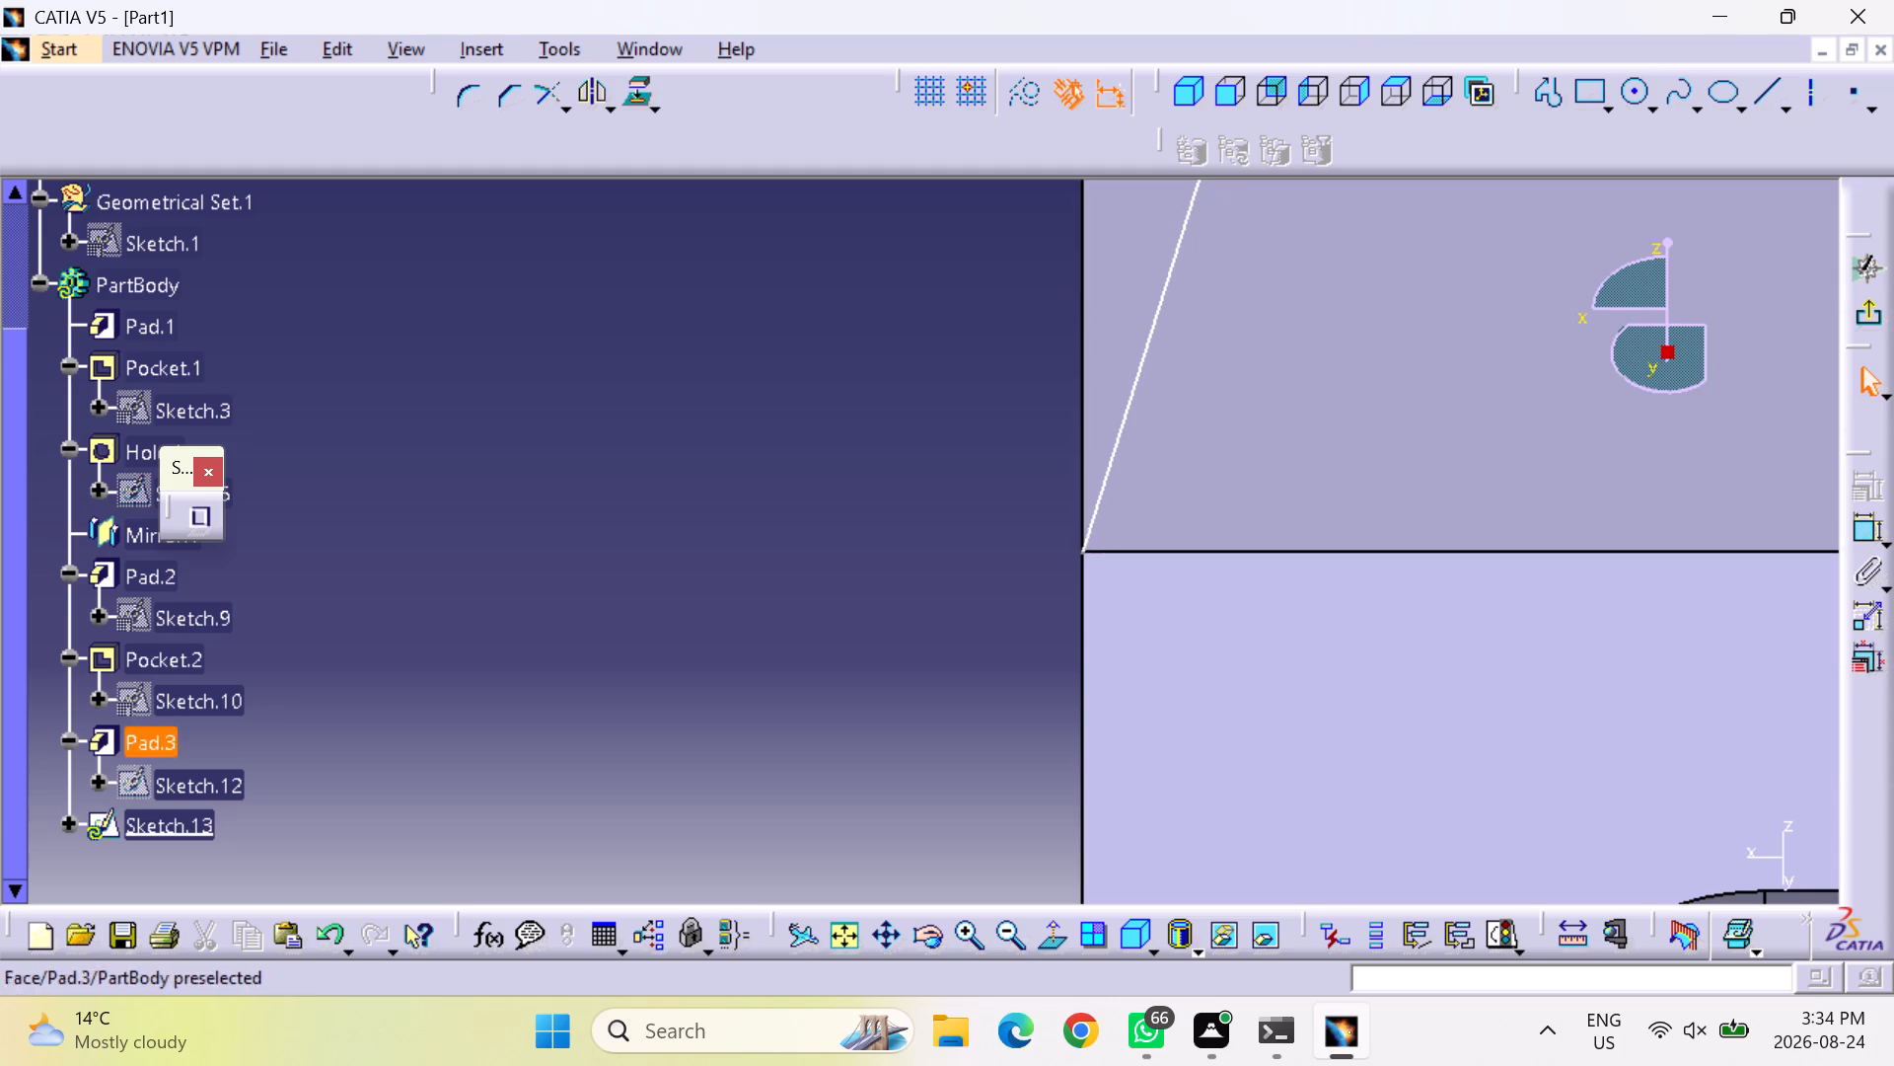
Move the lower end of the line opposite the slot's open side slightly away from the arm's base corner.
{"action": "left_click_drag", "start_coordinate": [1102, 488], "coordinate": [1131, 445]}
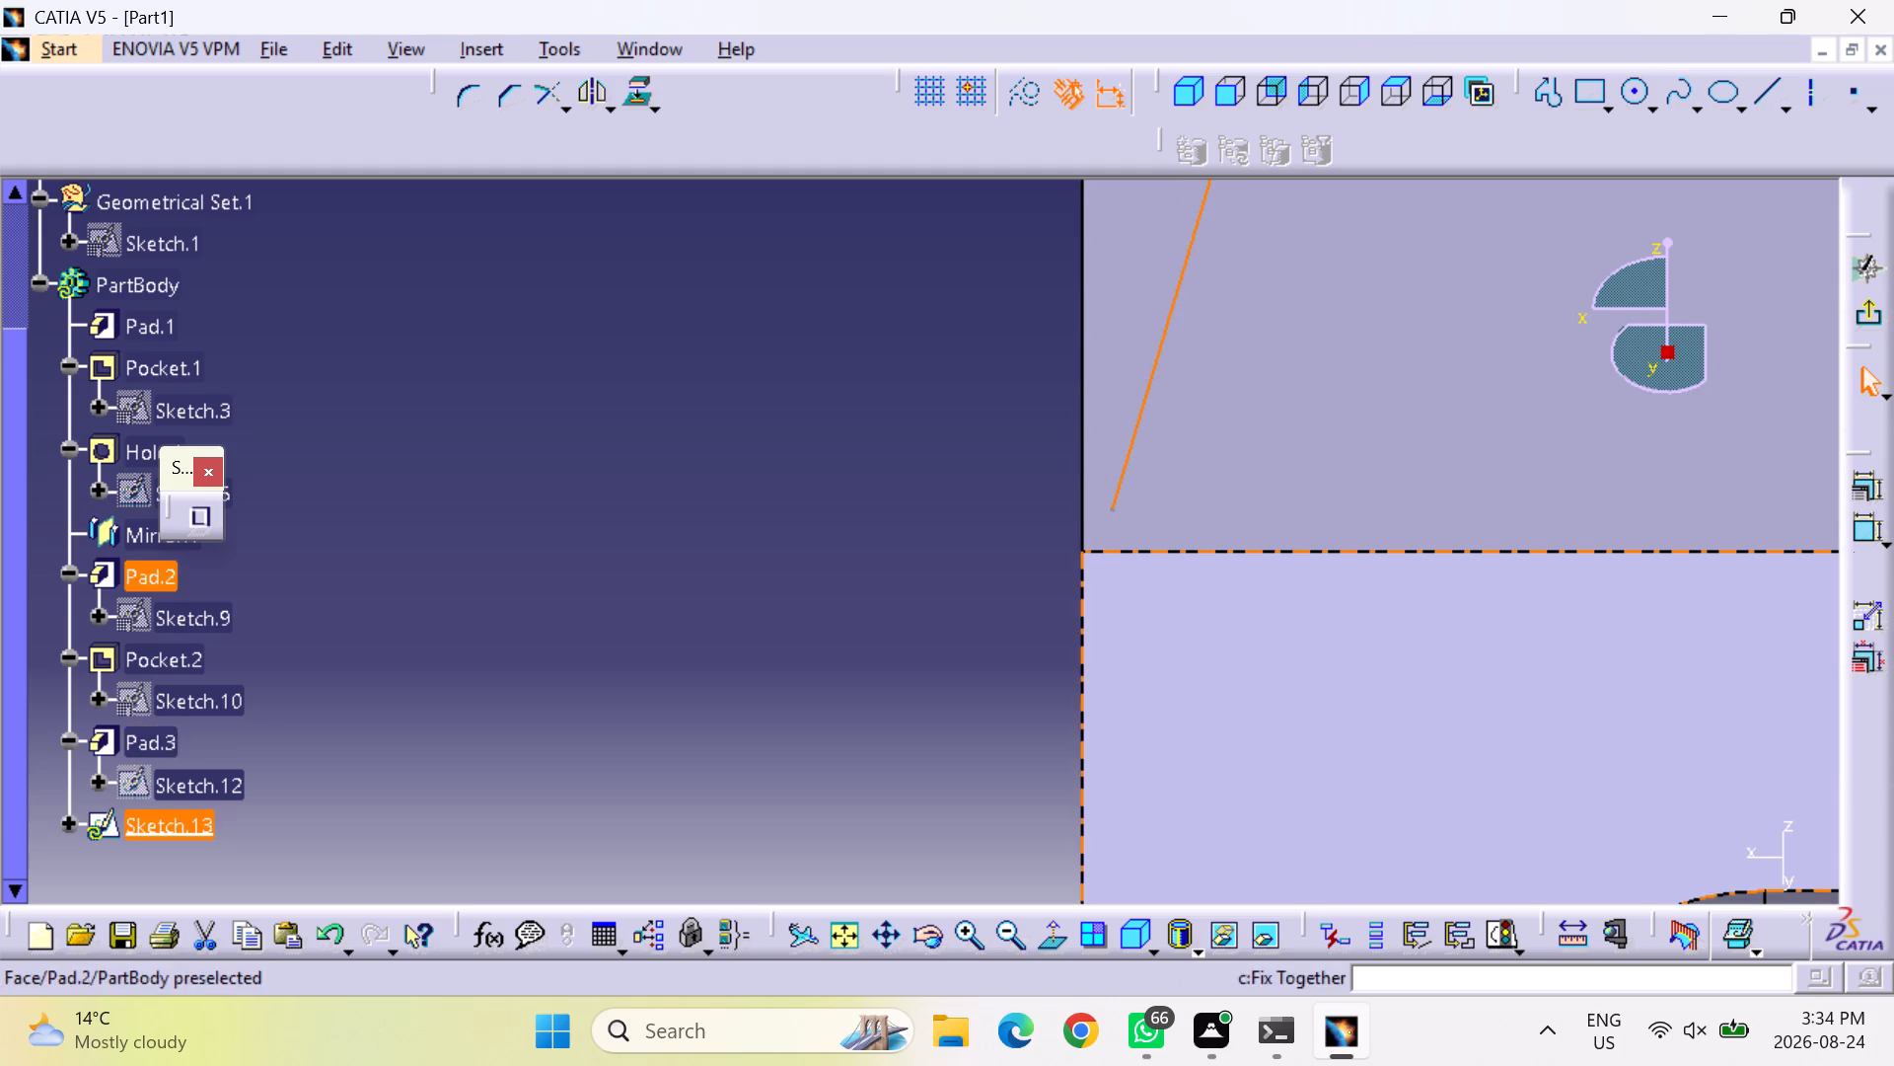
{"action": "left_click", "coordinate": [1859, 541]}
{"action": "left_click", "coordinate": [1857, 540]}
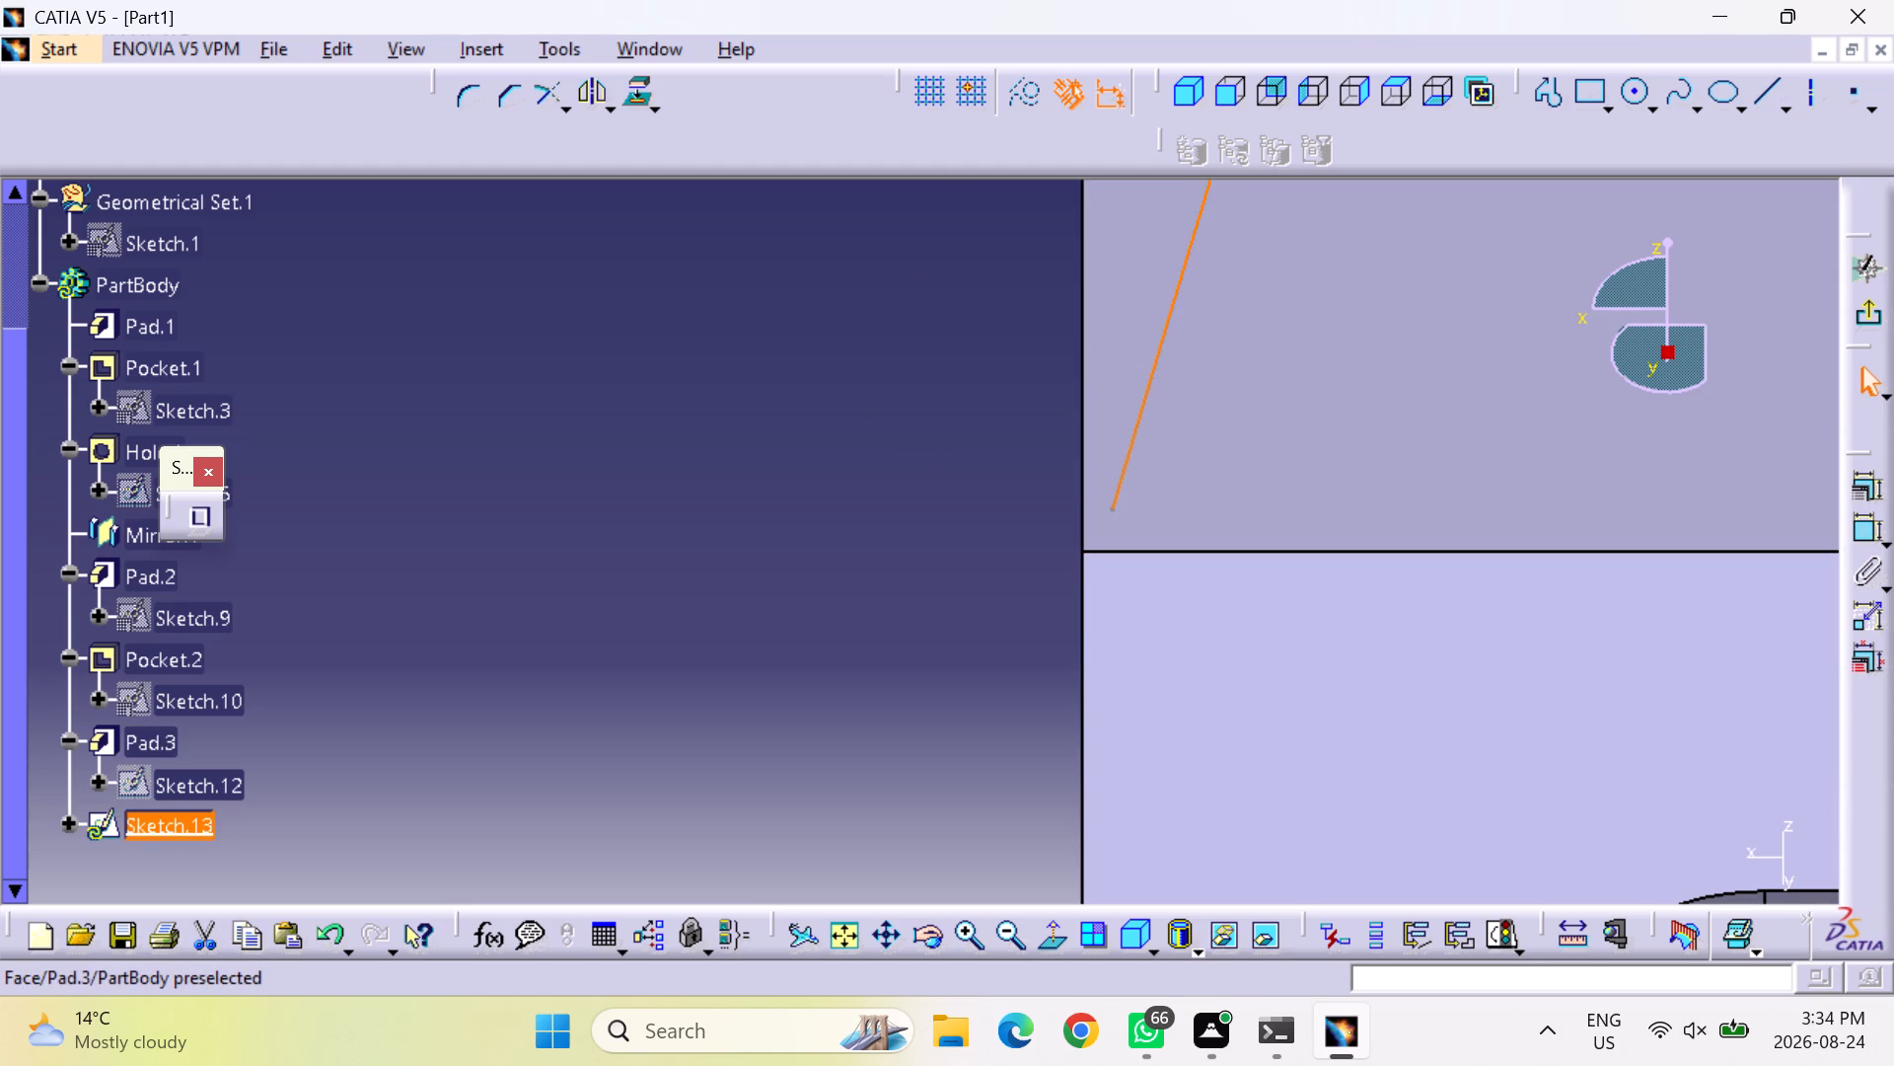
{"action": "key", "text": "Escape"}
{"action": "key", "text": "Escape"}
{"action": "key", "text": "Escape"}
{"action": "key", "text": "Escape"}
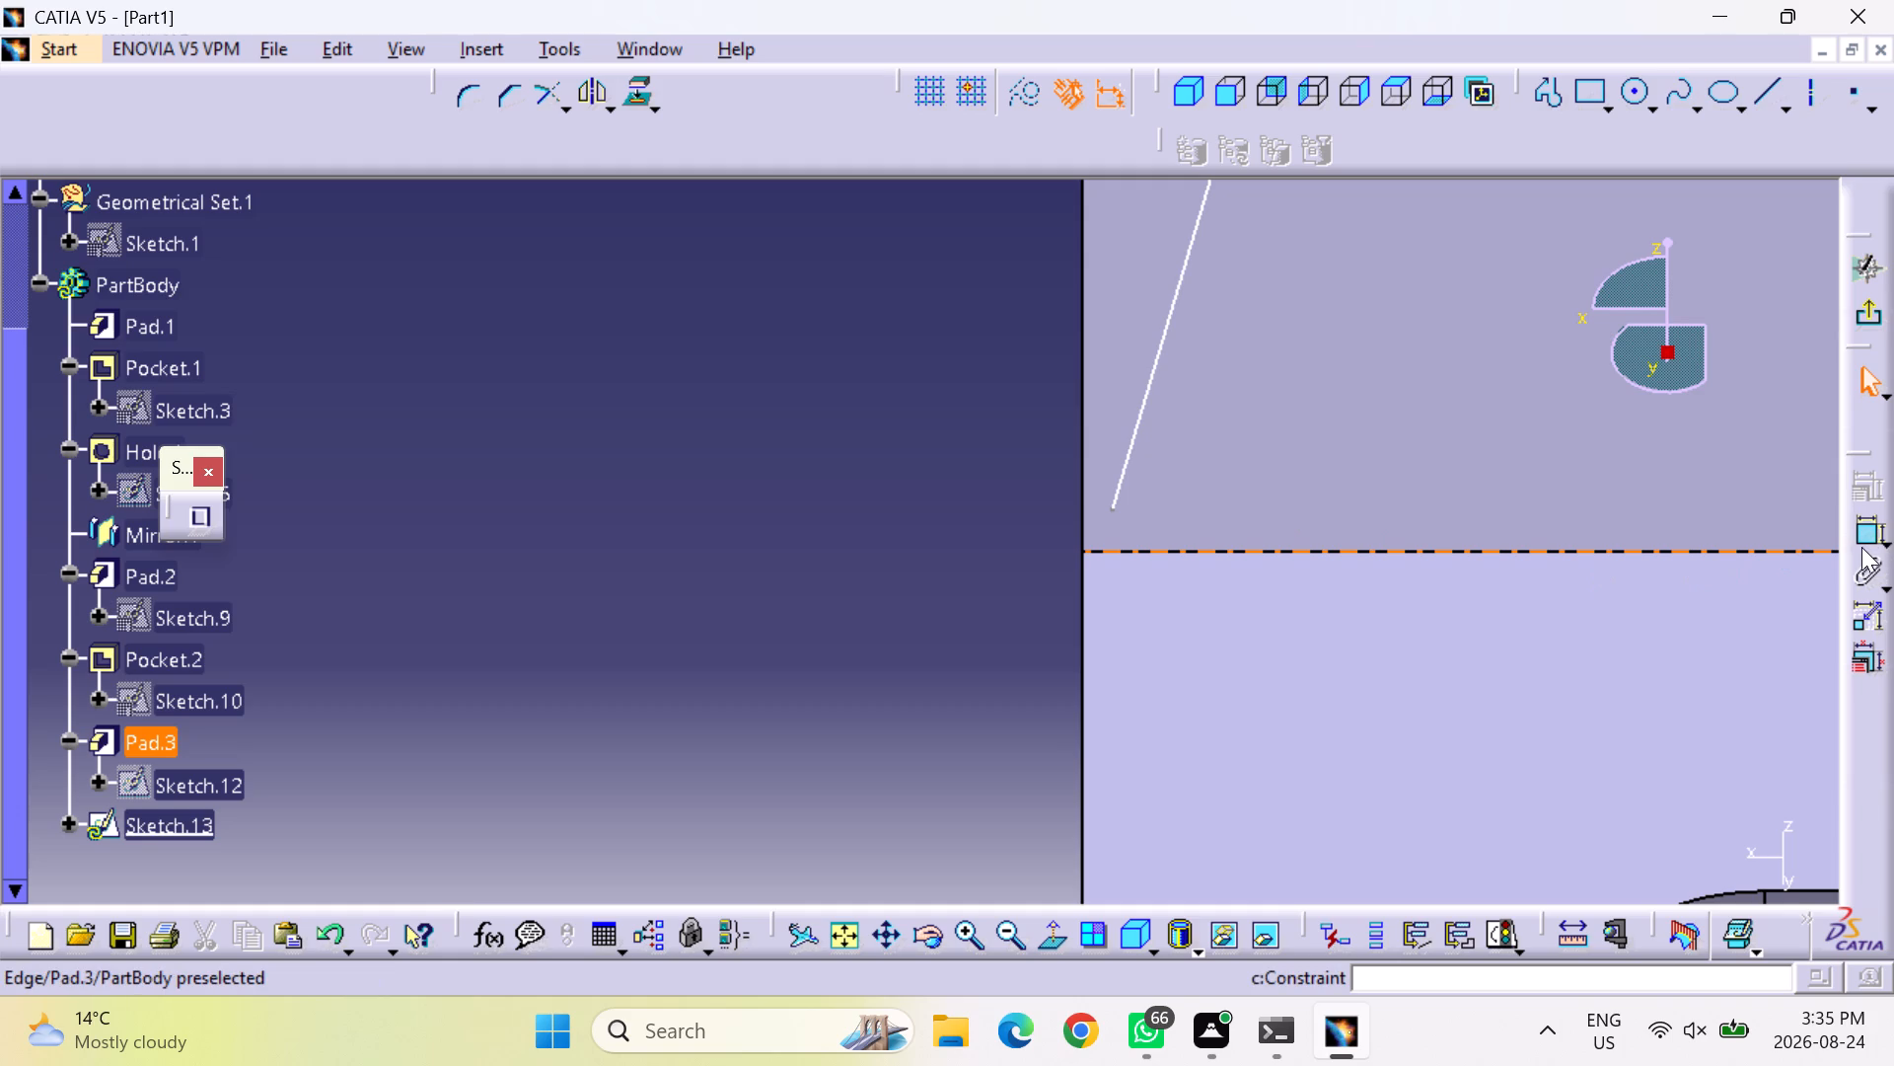
Constrain the detached lower end of the line to the arm's base corner opposite the slot's open side with Coincidence.
{"action": "double_click", "coordinate": [1858, 532]}
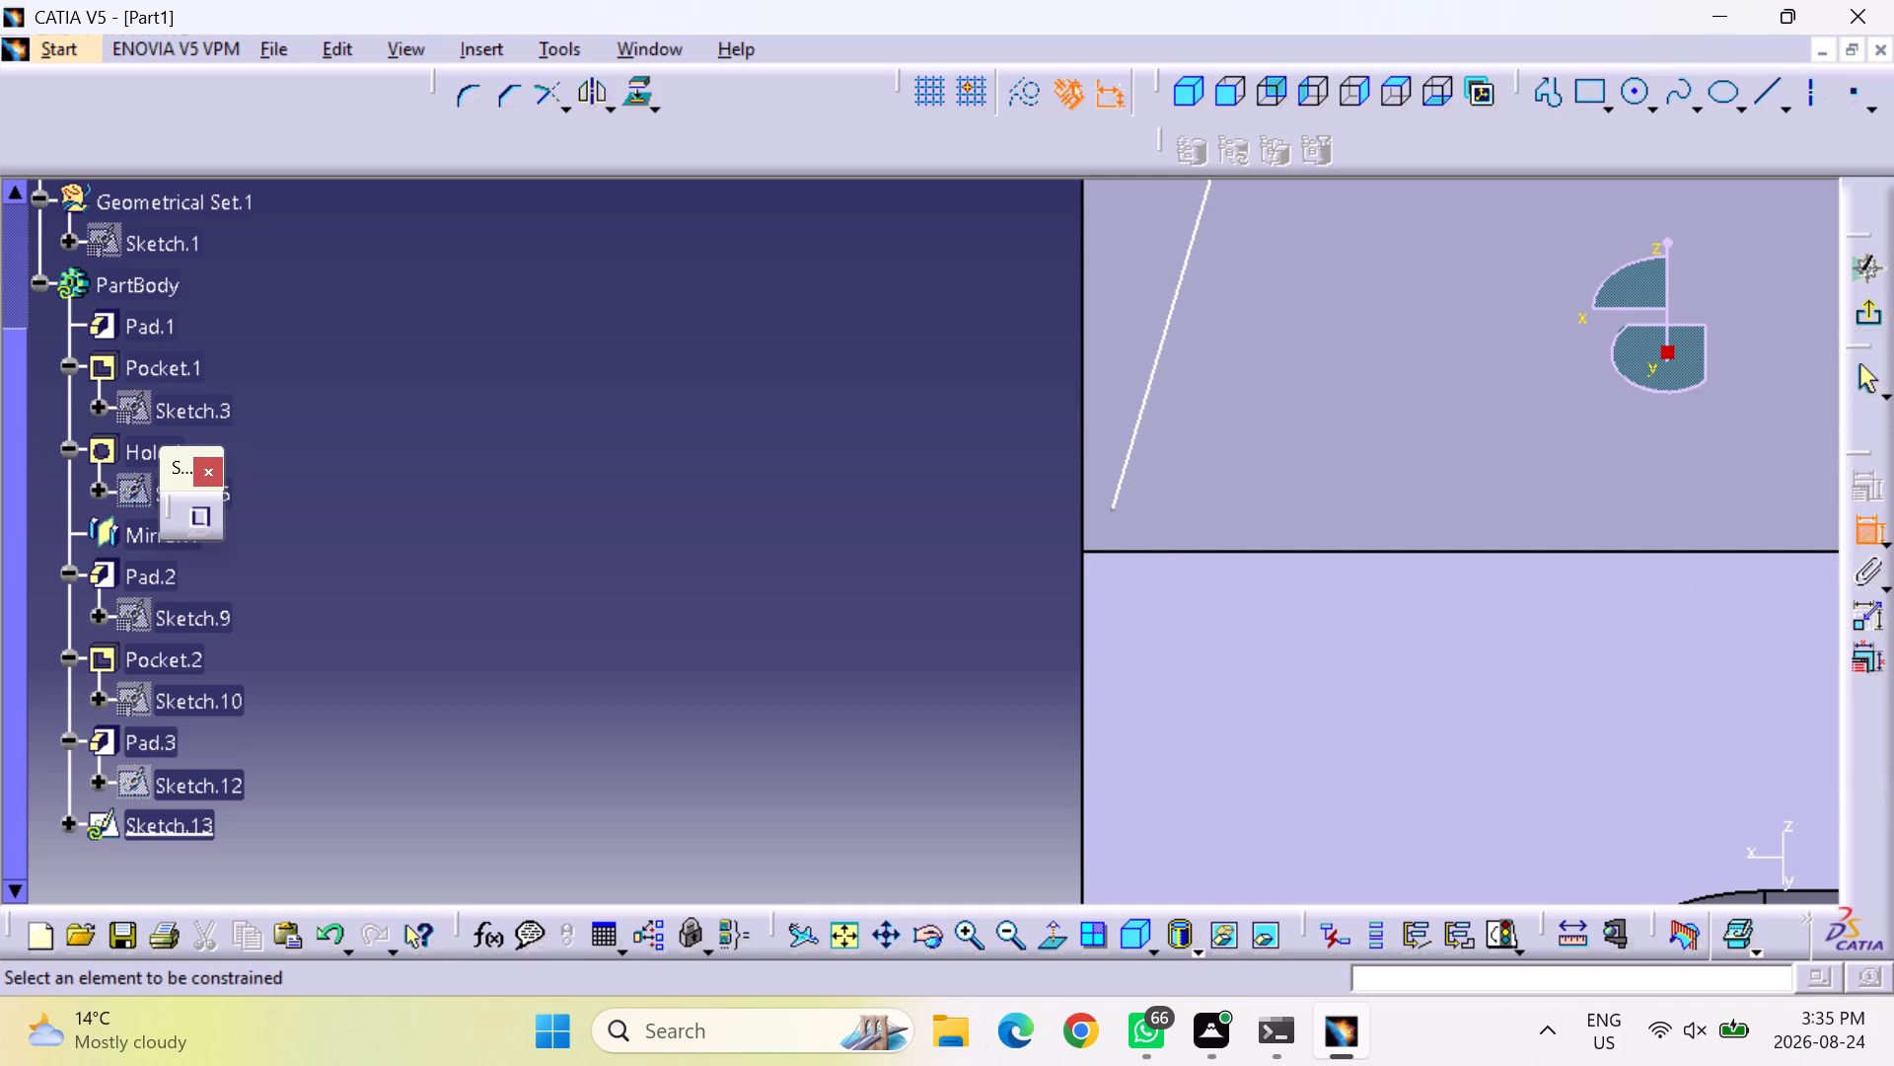
{"action": "left_click", "coordinate": [1083, 553]}
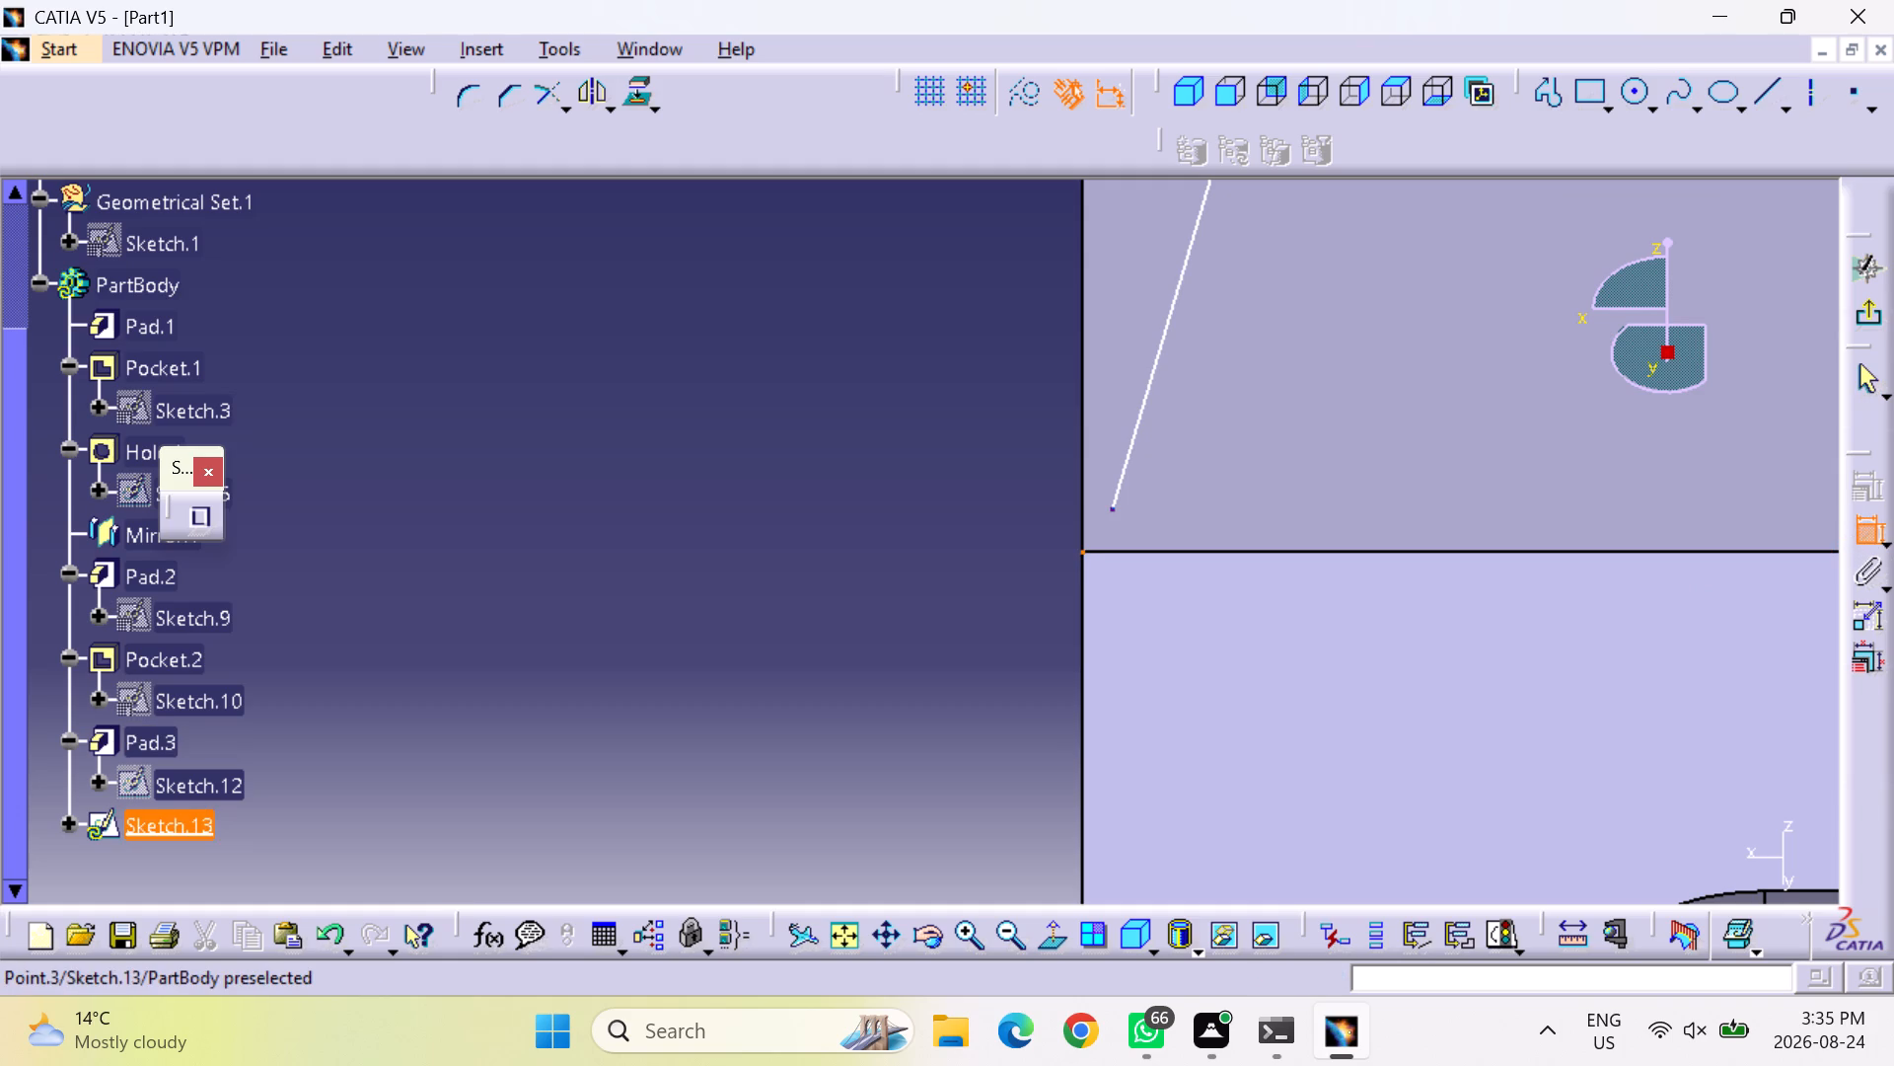
{"action": "left_click", "coordinate": [1108, 509]}
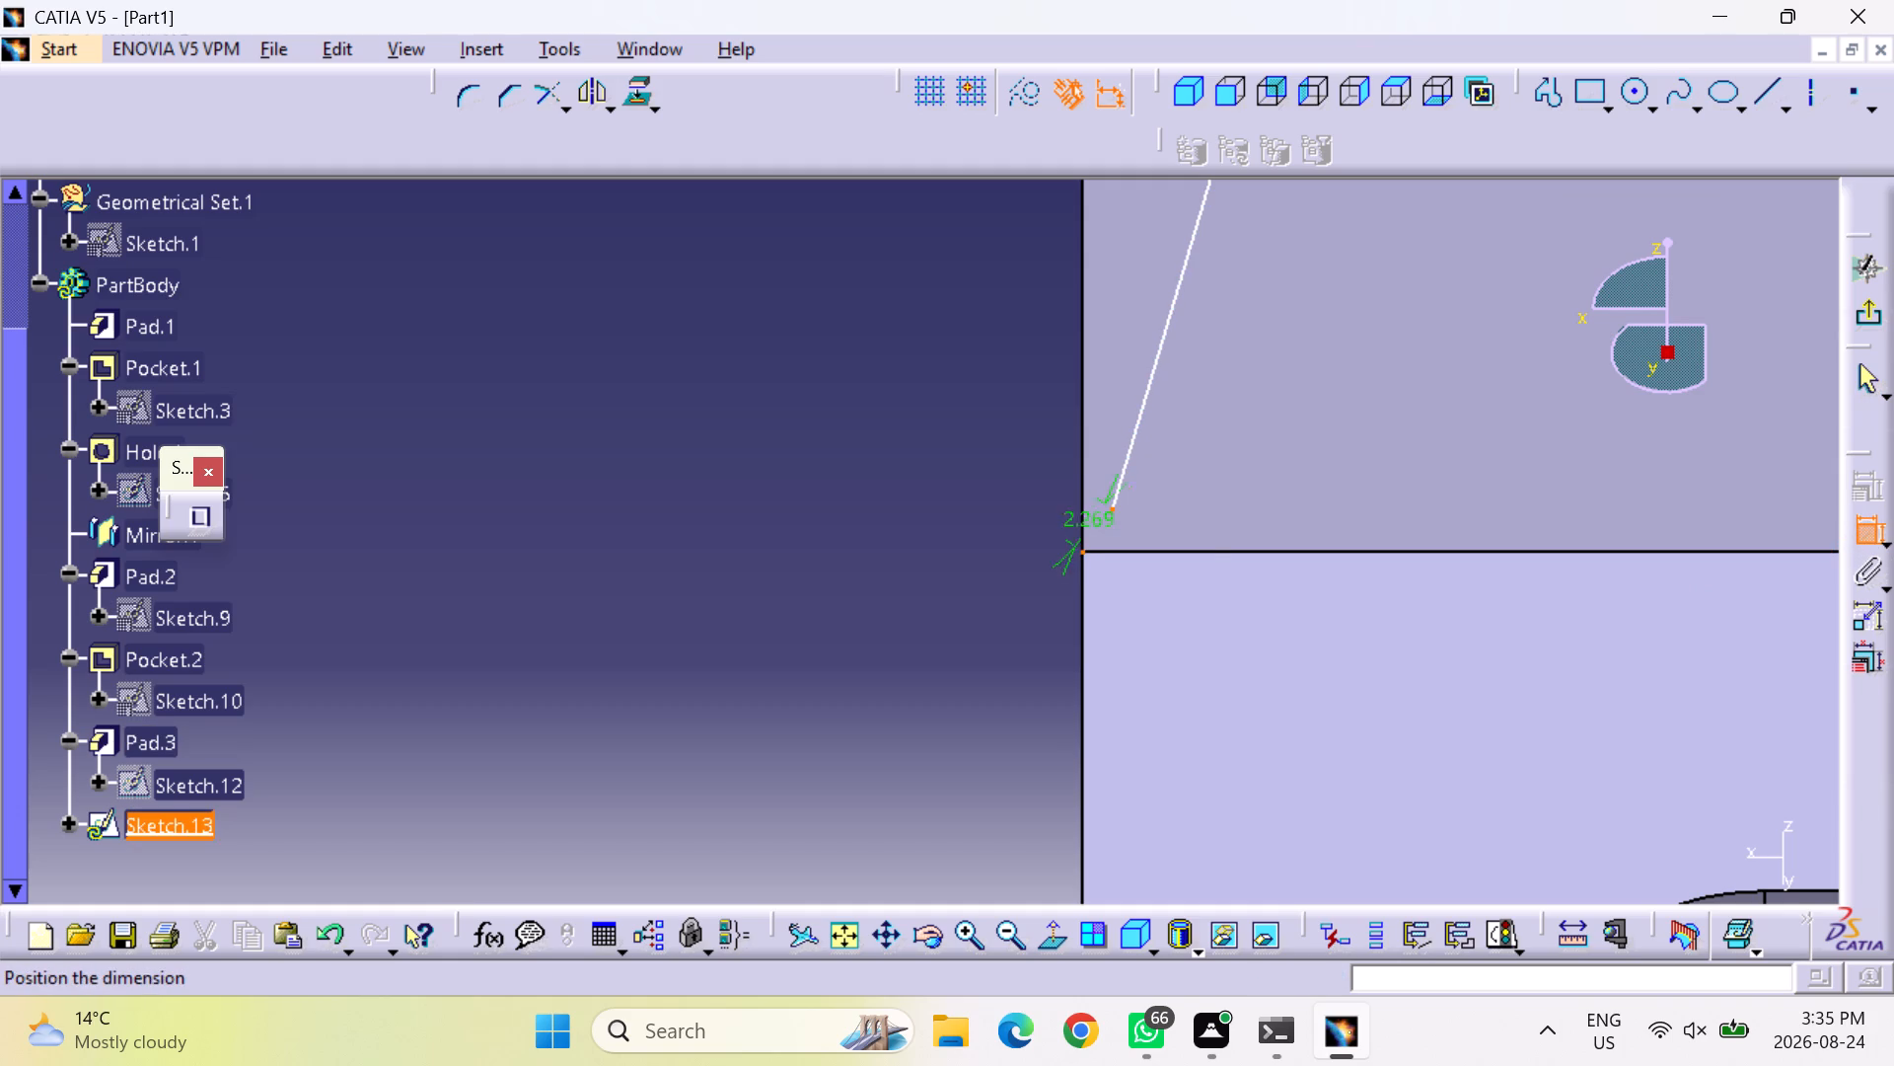
{"action": "right_click", "coordinate": [864, 528]}
{"action": "left_click", "coordinate": [1000, 734]}
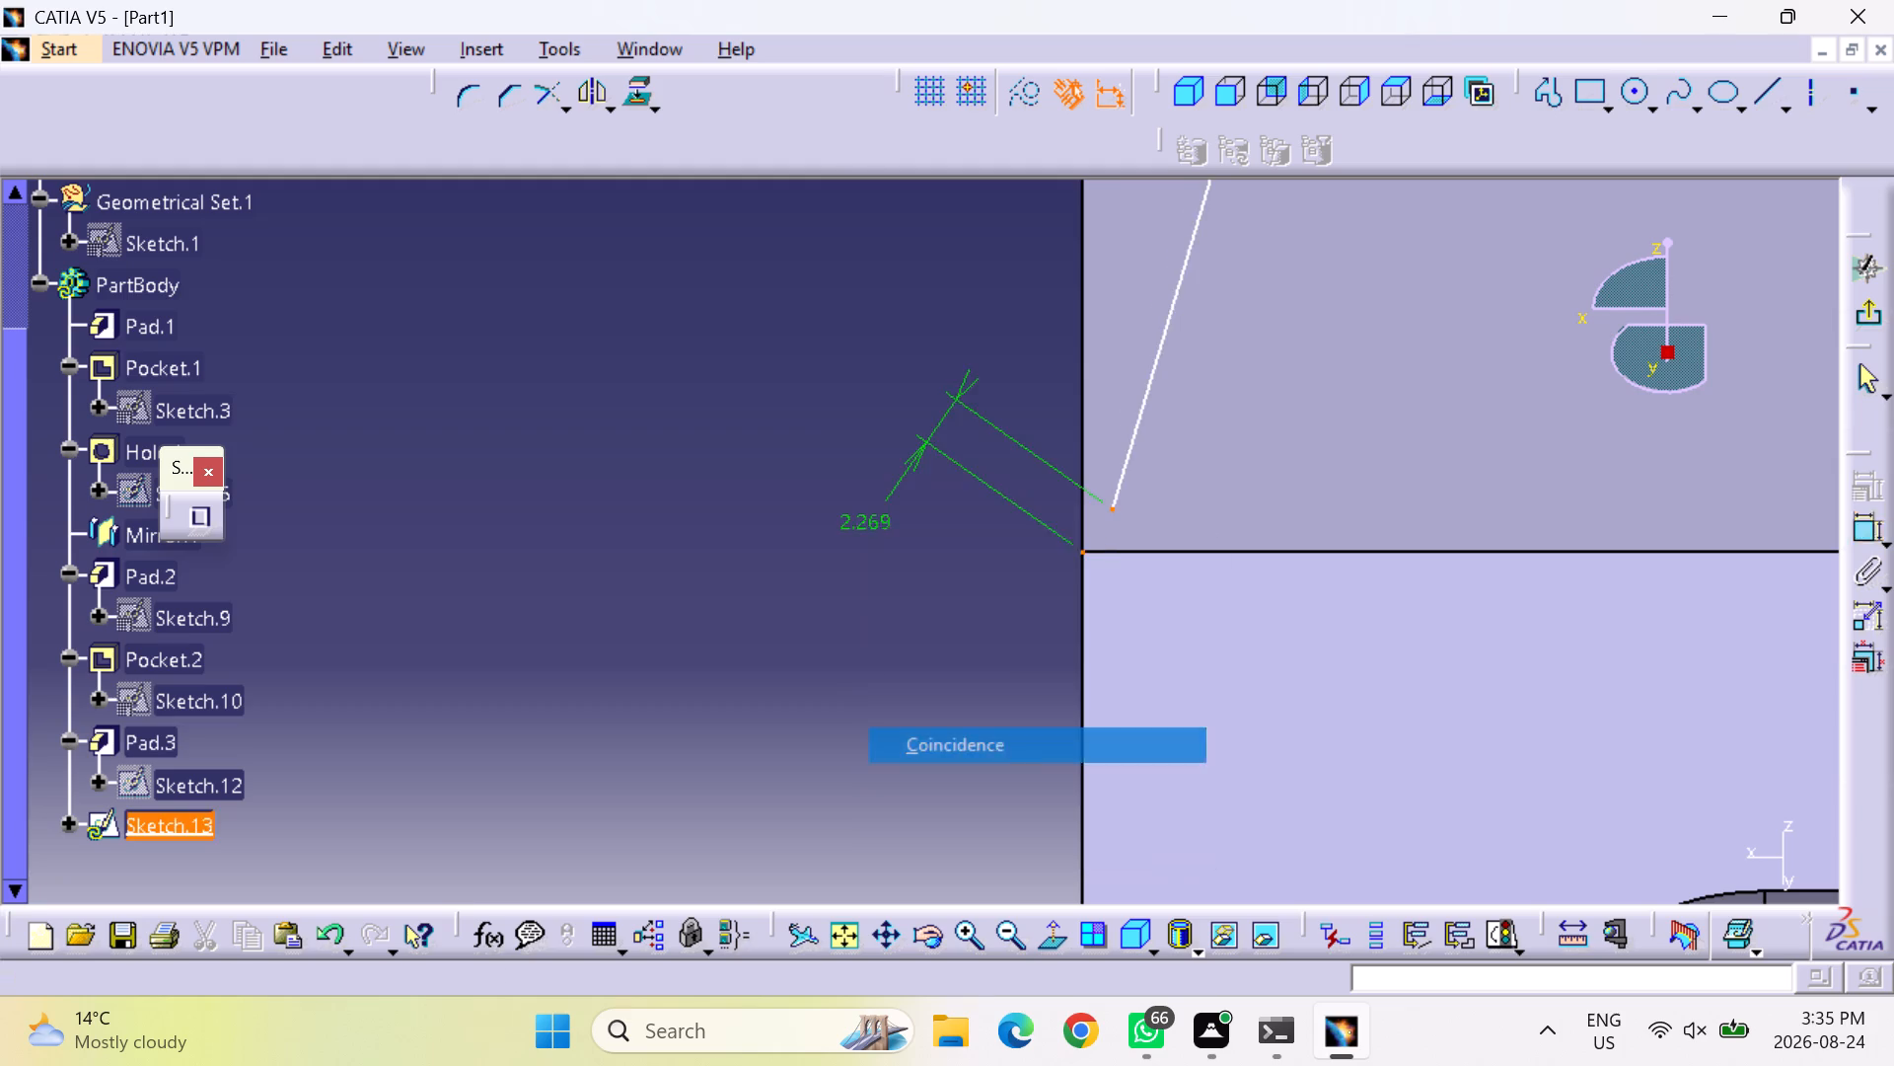
Quick Trim the lower part of the 30 mm circle between the two slanted lines, keeping the arc at the arm's free end.
{"action": "middle_click", "coordinate": [980, 716]}
{"action": "middle_click_drag", "start_coordinate": [1001, 631], "coordinate": [544, 924]}
{"action": "middle_click_drag", "start_coordinate": [805, 692], "coordinate": [473, 1065]}
{"action": "middle_click_drag", "start_coordinate": [910, 490], "coordinate": [1077, 938]}
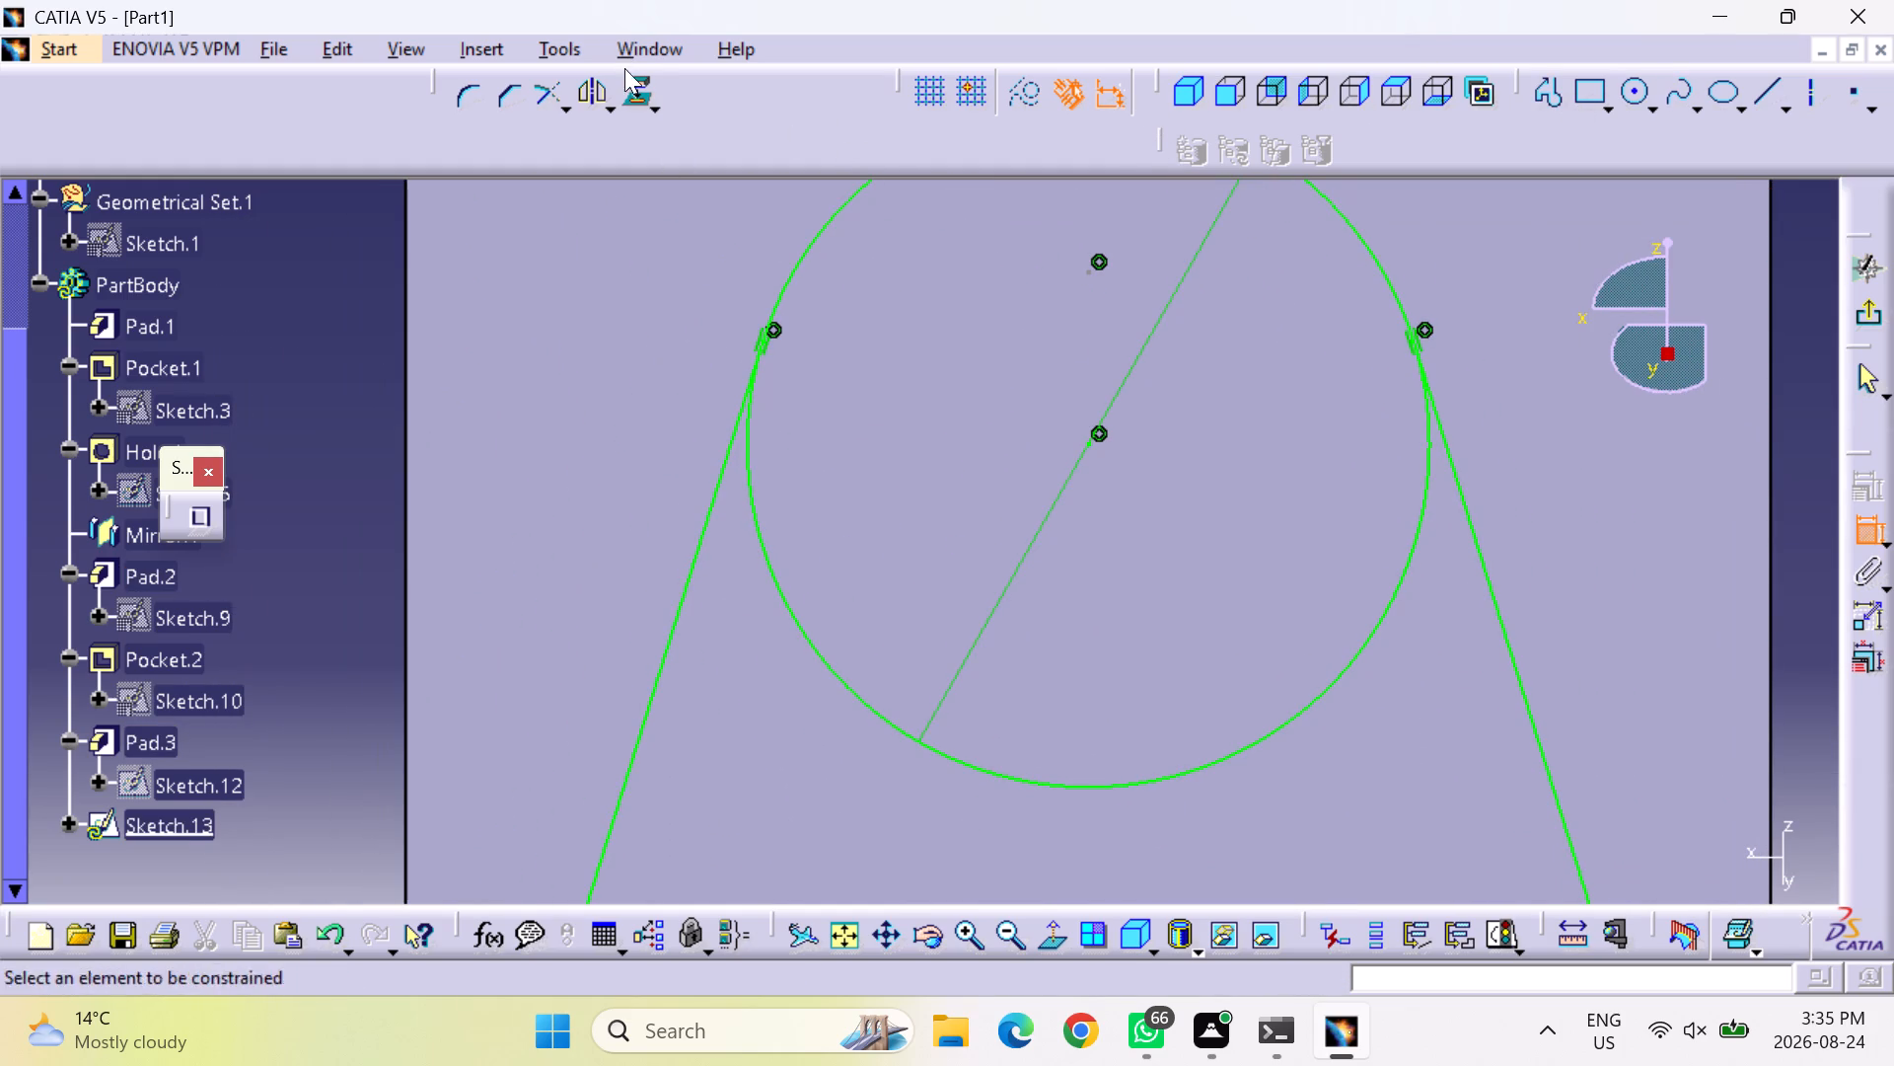
{"action": "left_click", "coordinate": [558, 101]}
{"action": "left_click", "coordinate": [570, 112]}
{"action": "left_click", "coordinate": [604, 239]}
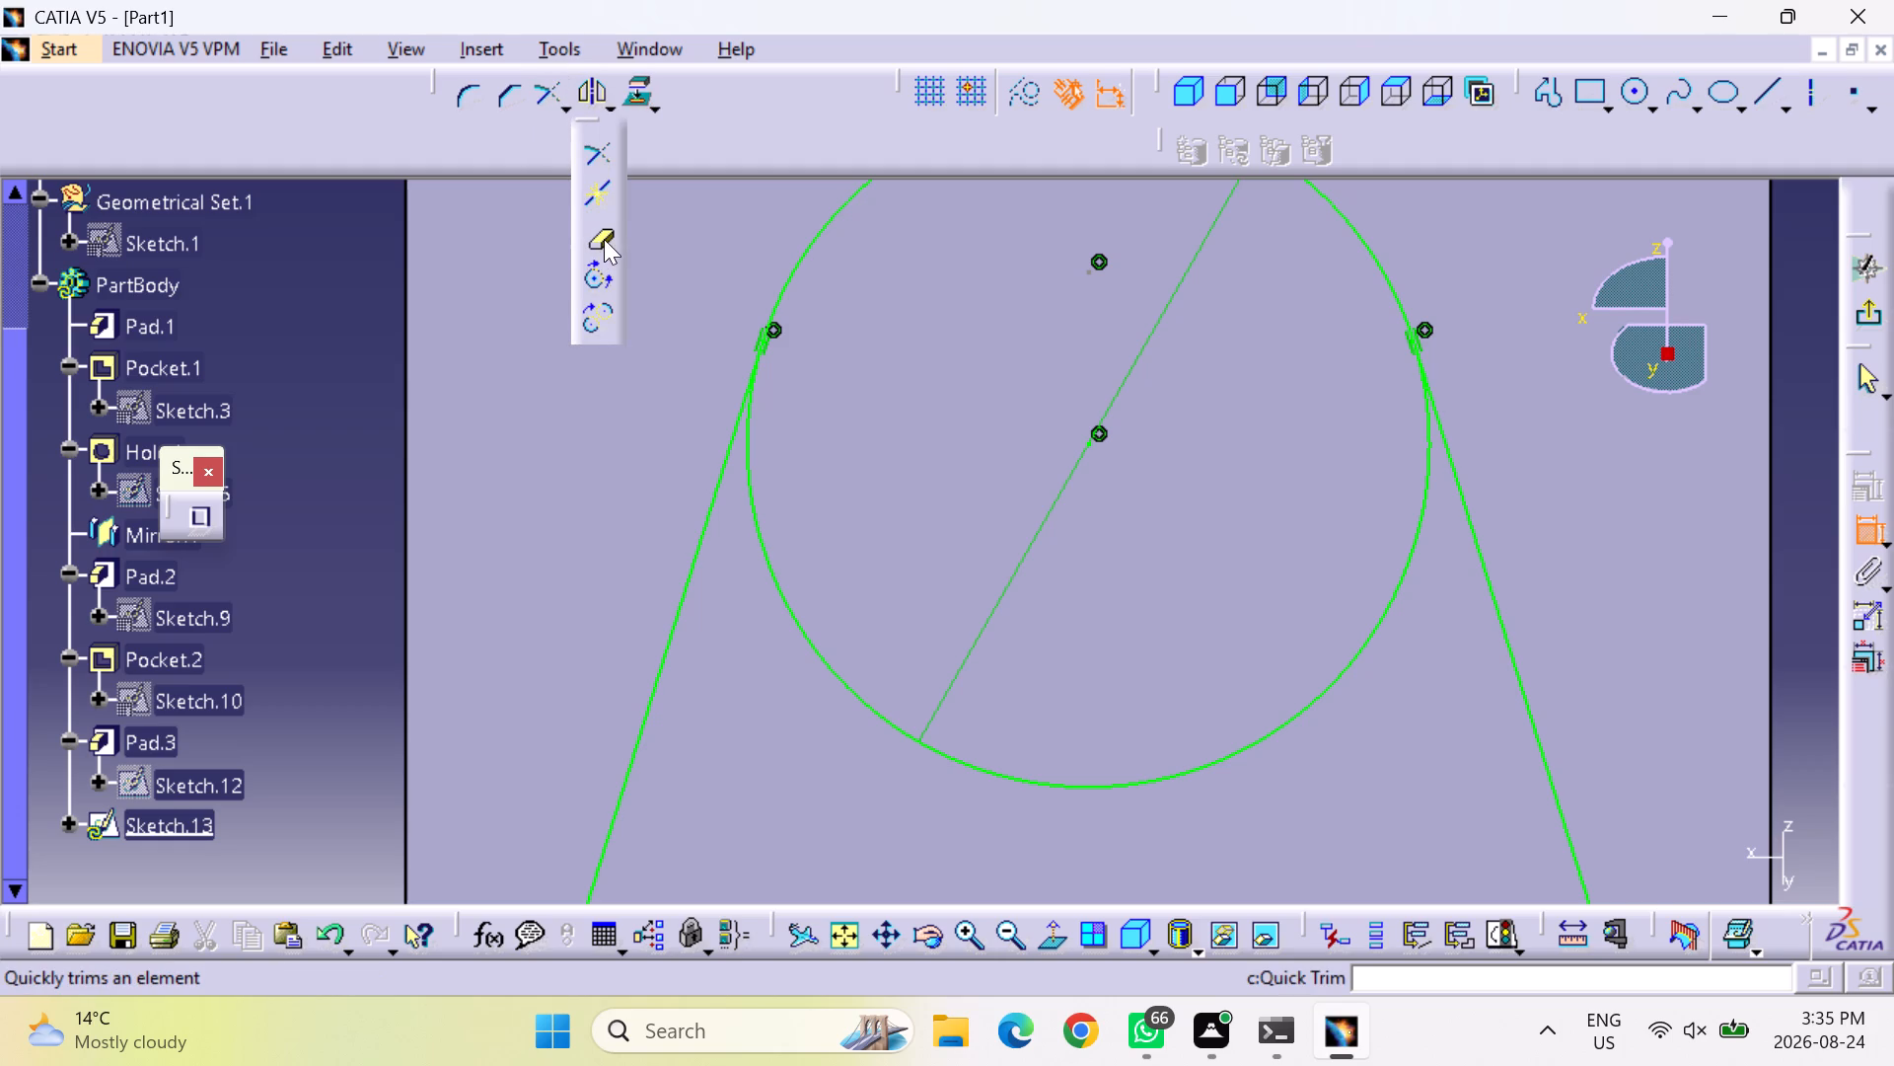
{"action": "left_click", "coordinate": [775, 593]}
Draw a vertical profile line along the arm edge opposite the slot's open side, from the base corner to near the free-end corner.
{"action": "middle_click_drag", "start_coordinate": [494, 414], "coordinate": [636, 456]}
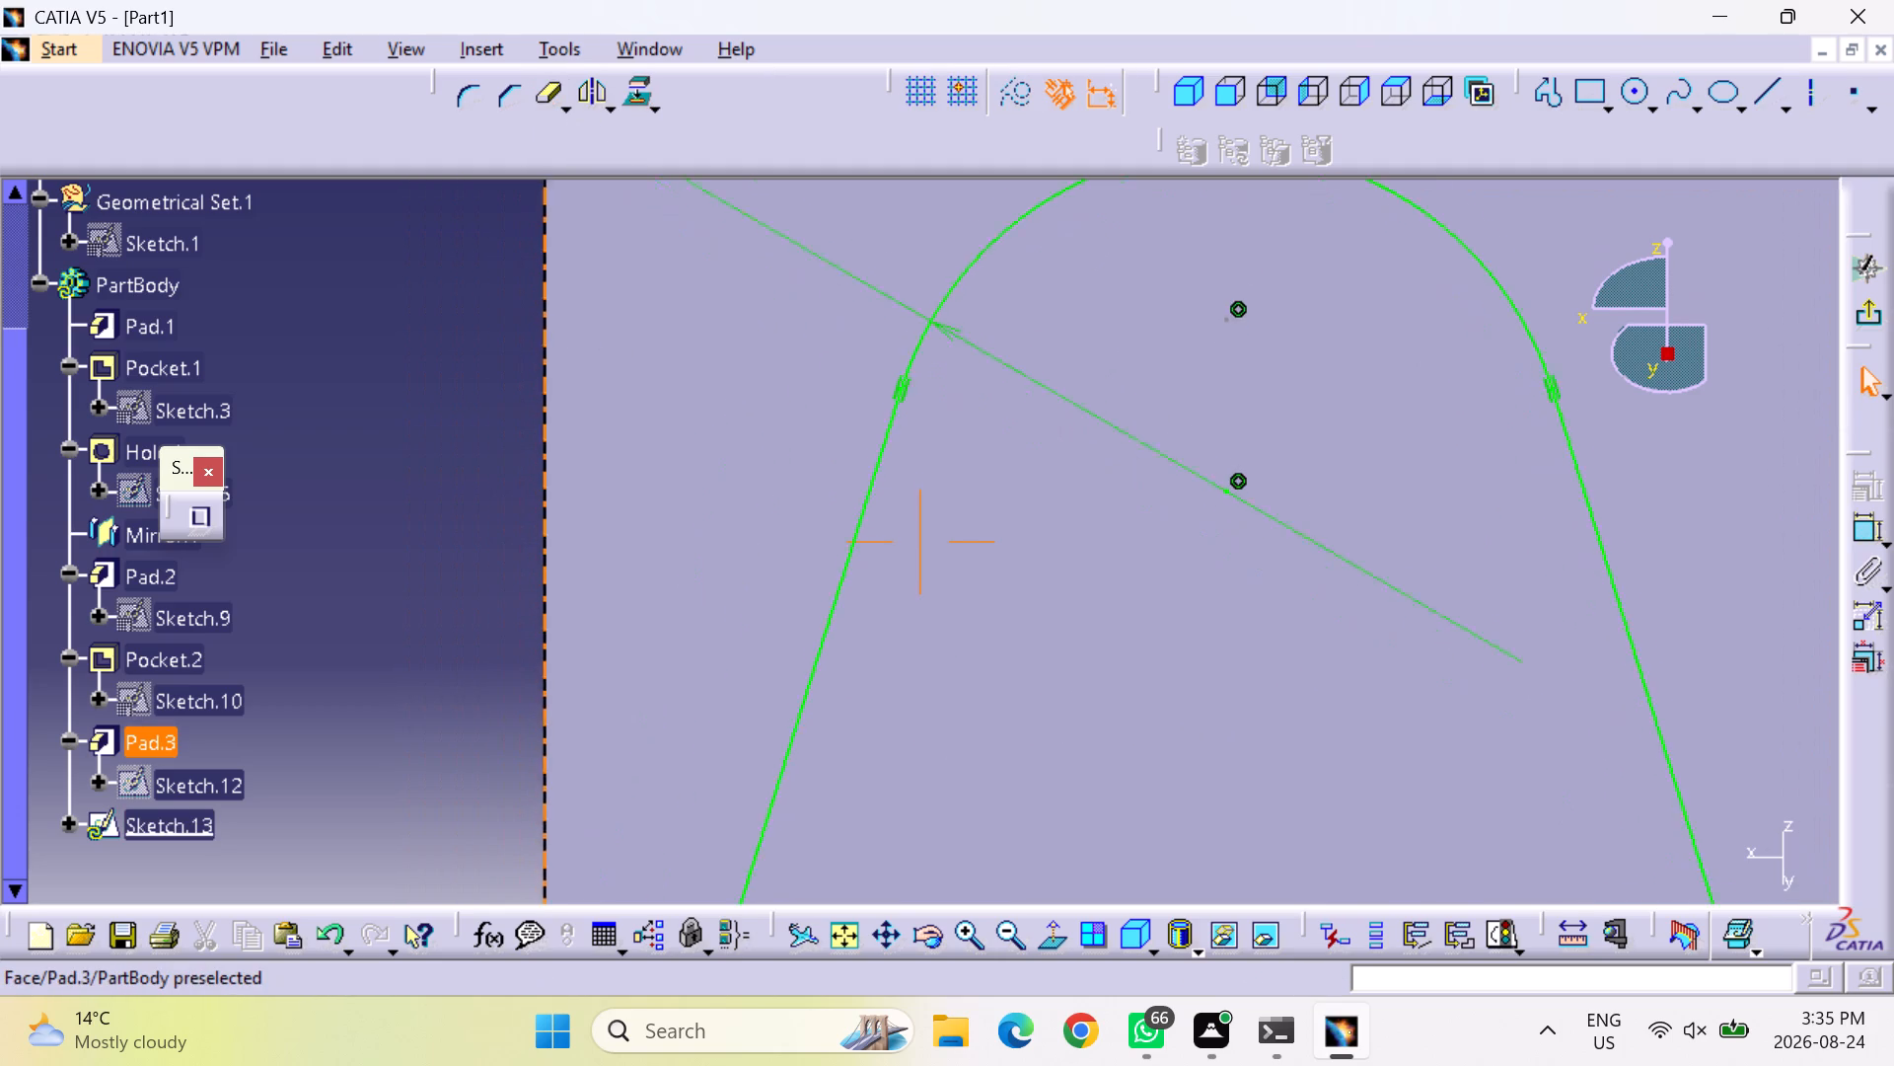
{"action": "middle_click_drag", "start_coordinate": [636, 456], "coordinate": [640, 362]}
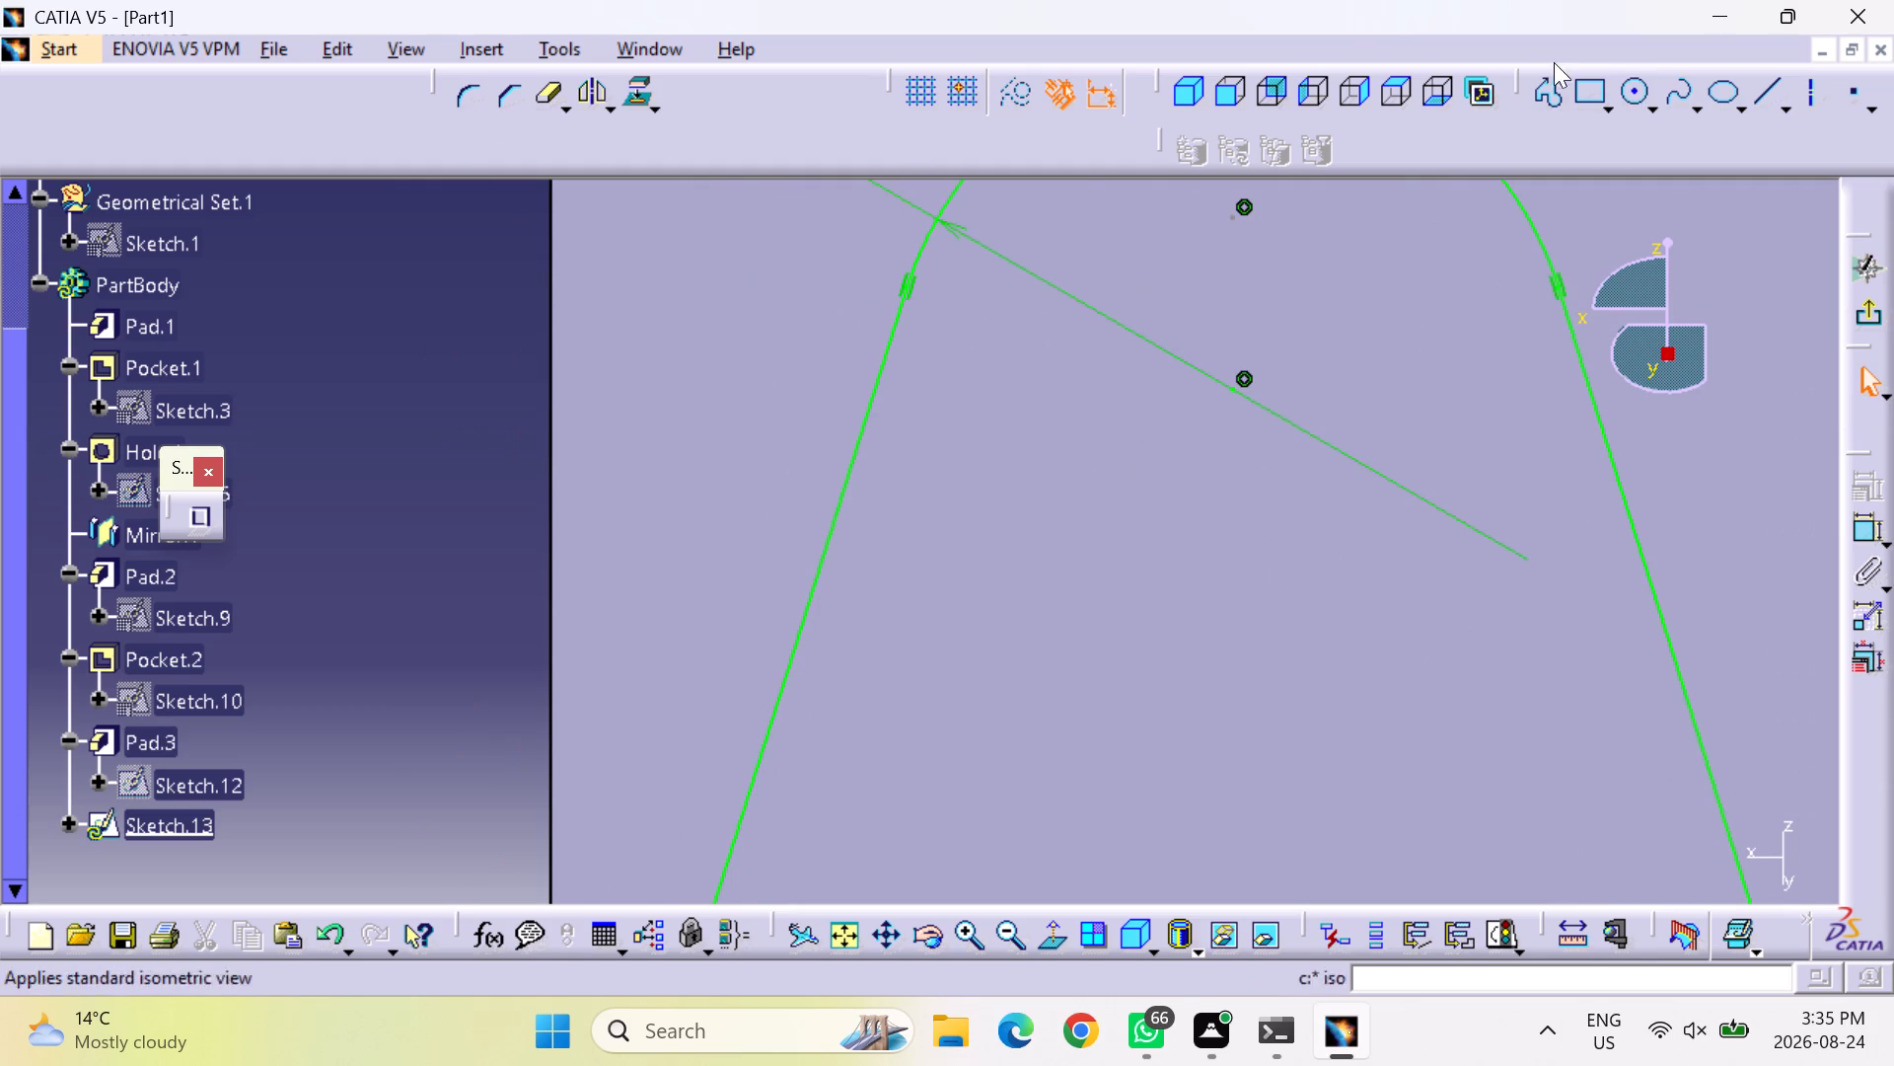
{"action": "left_click", "coordinate": [1544, 96]}
{"action": "middle_click_drag", "start_coordinate": [1332, 281], "coordinate": [1490, 0]}
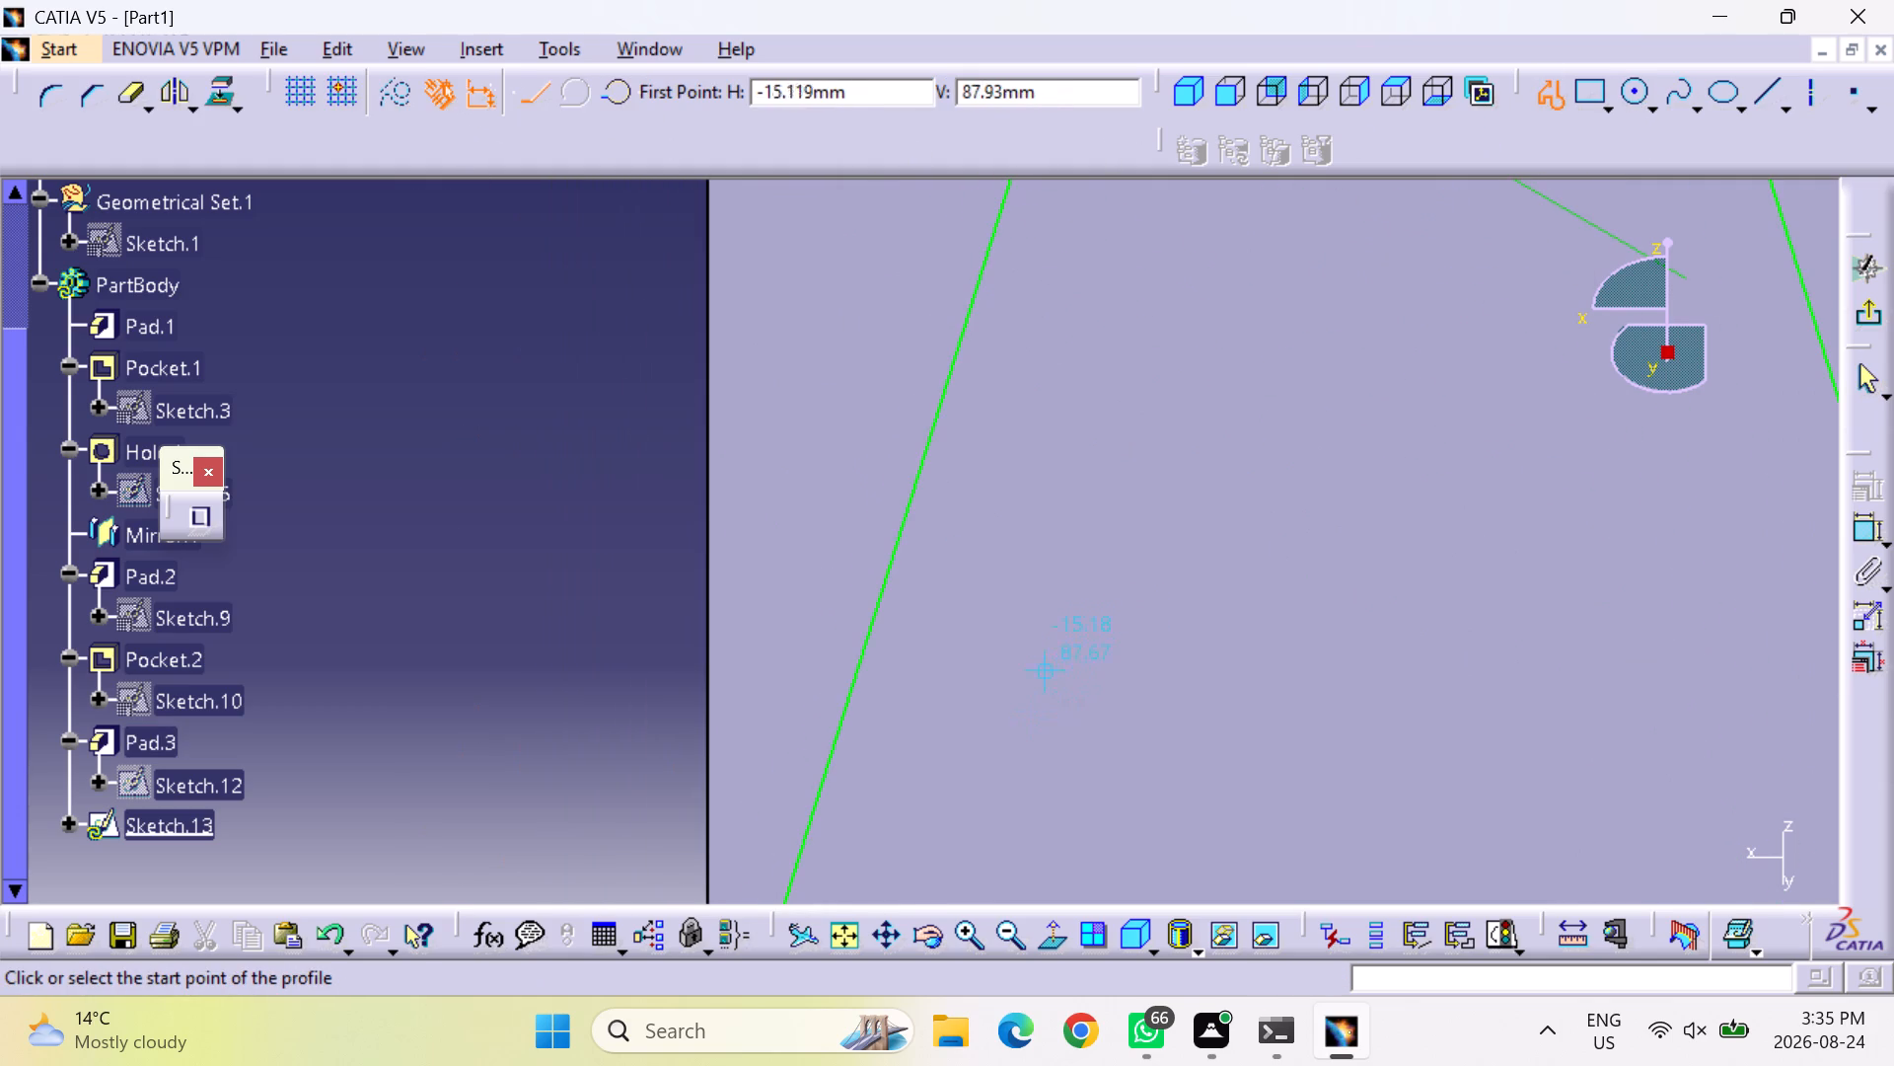
{"action": "left_click", "coordinate": [851, 924]}
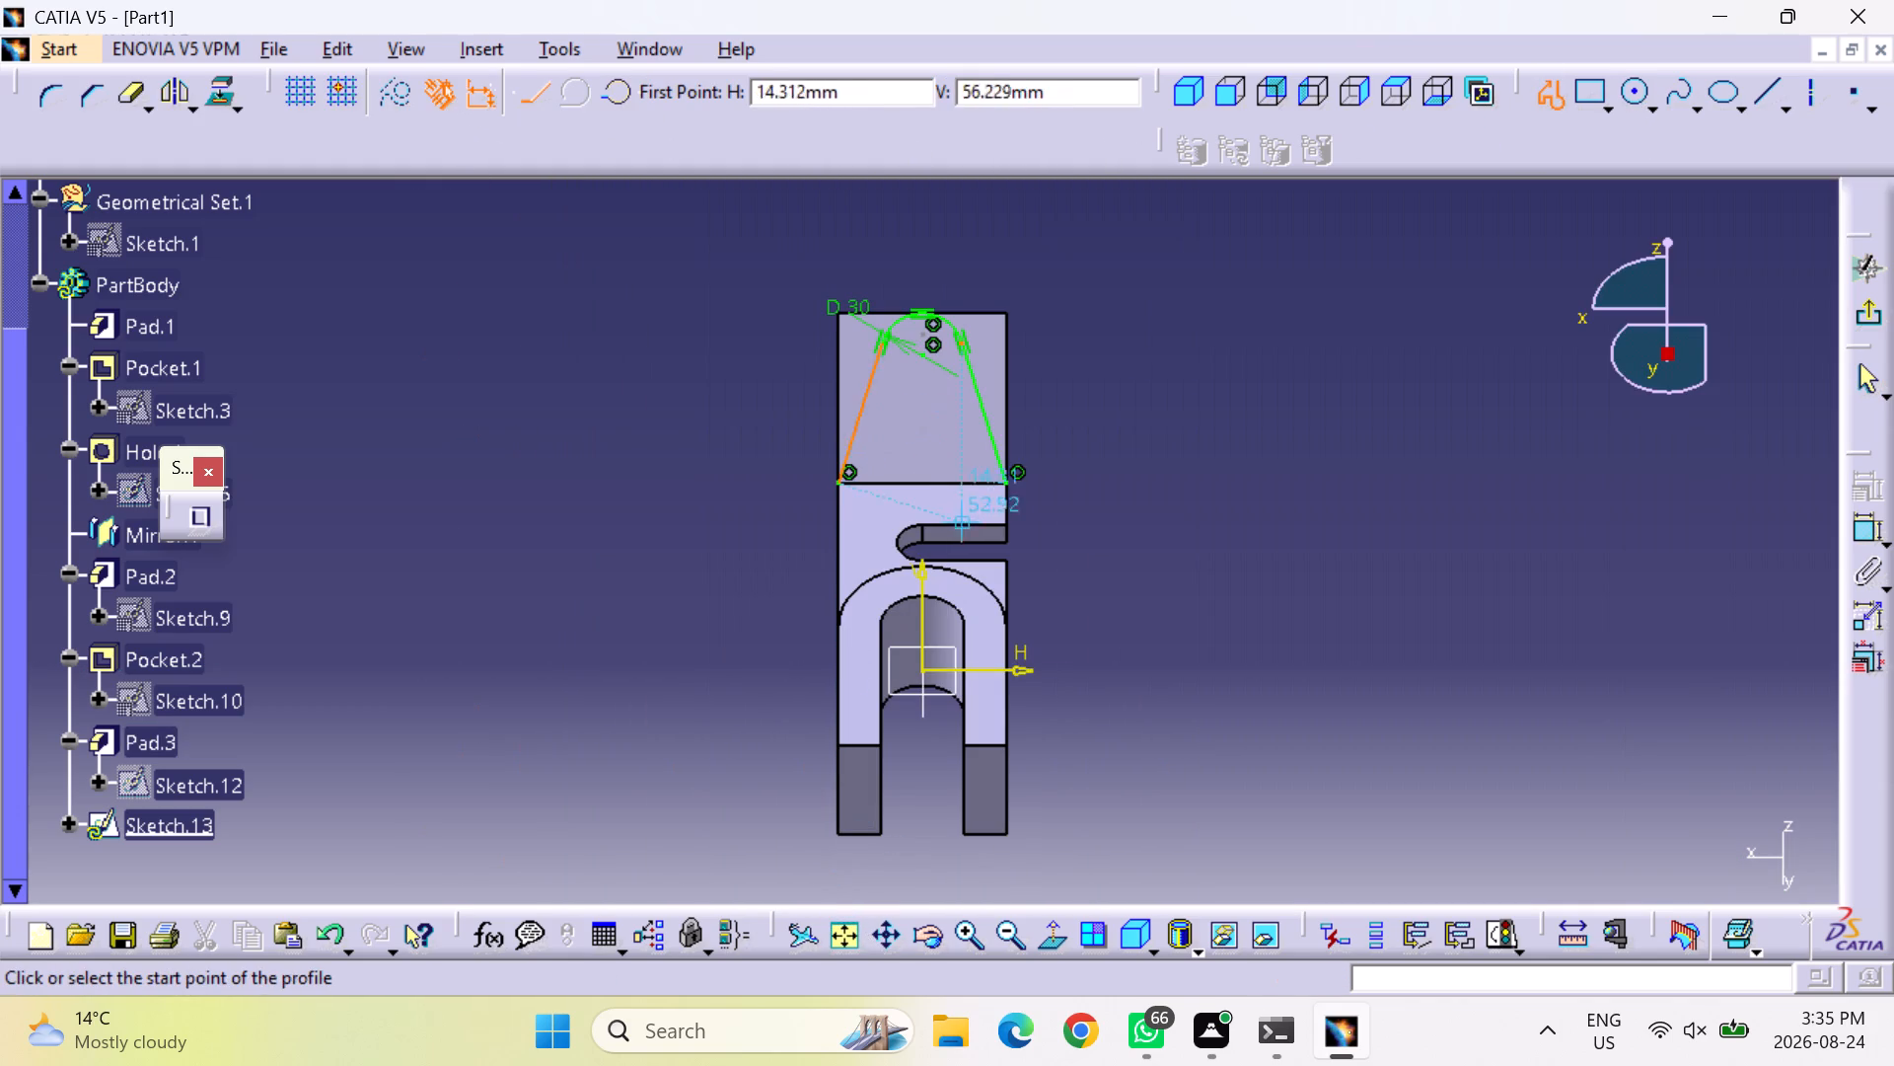
{"action": "left_click", "coordinate": [833, 486]}
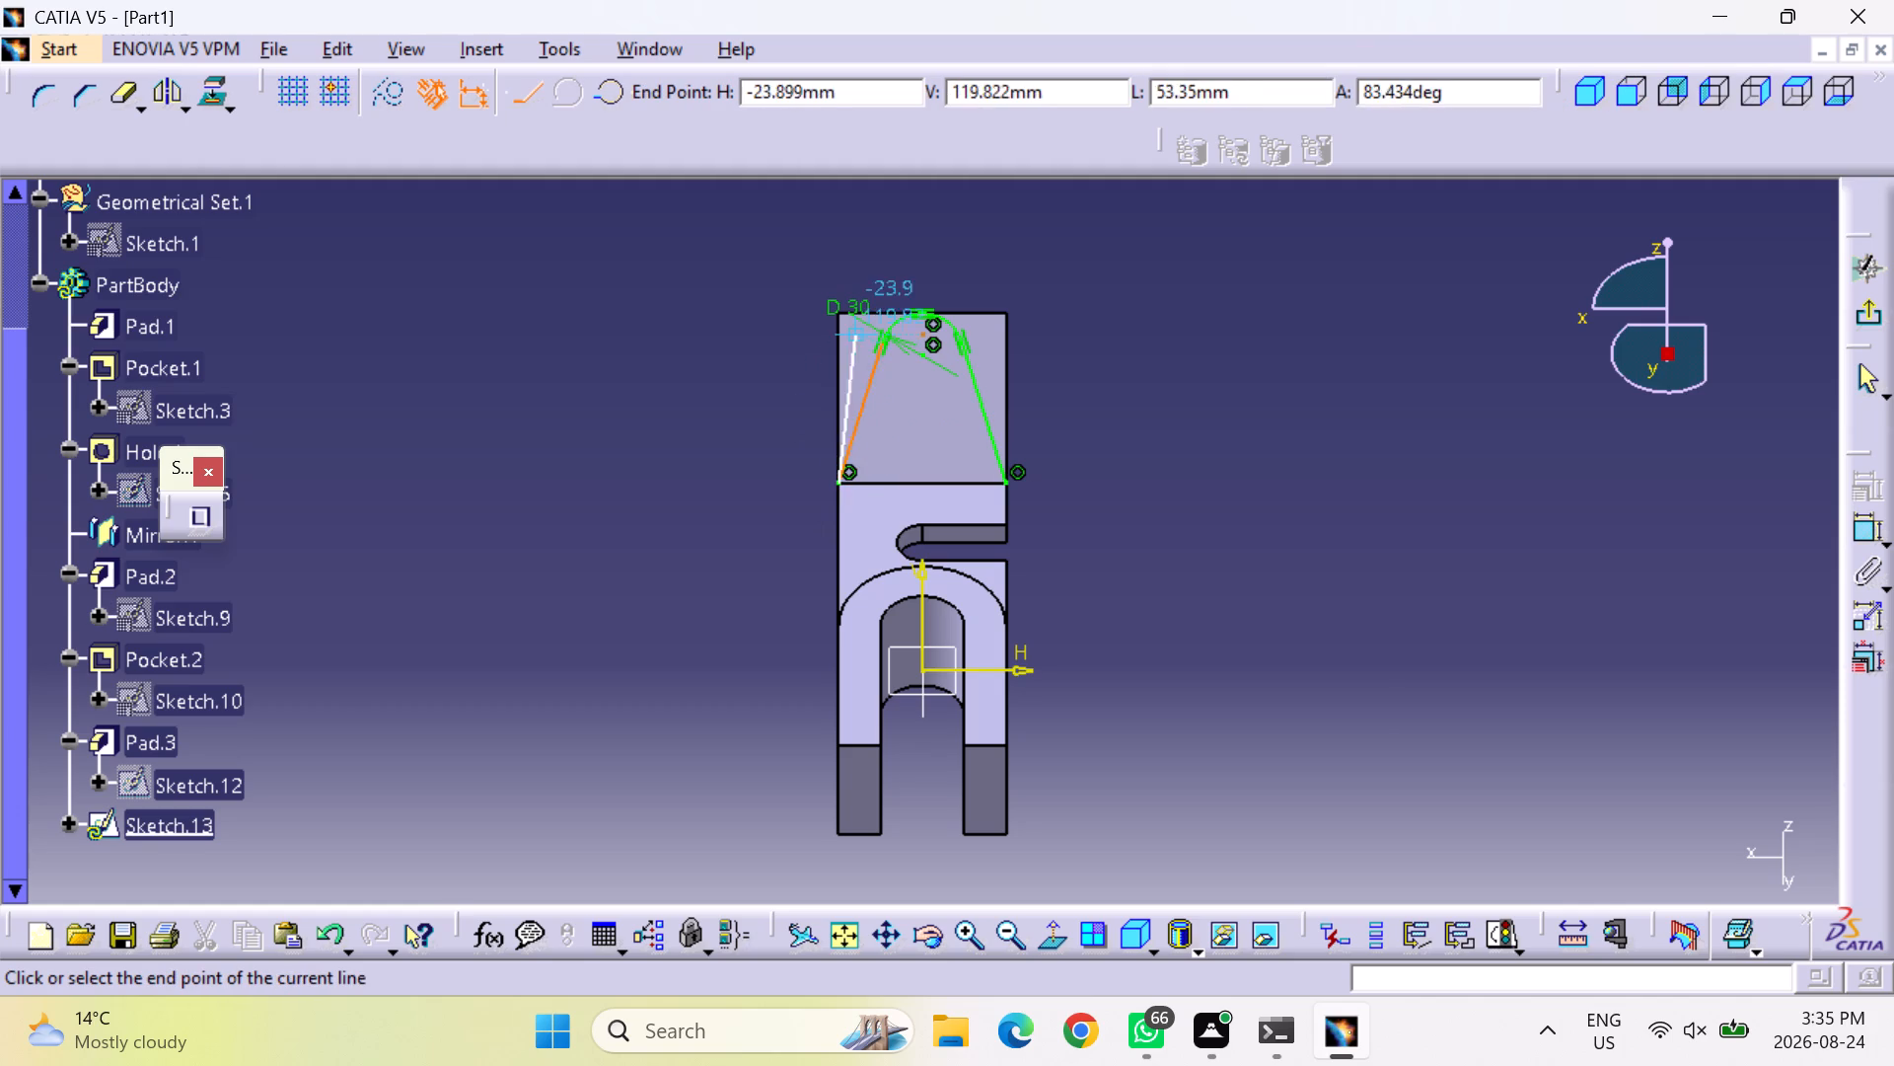
{"action": "left_click", "coordinate": [839, 316]}
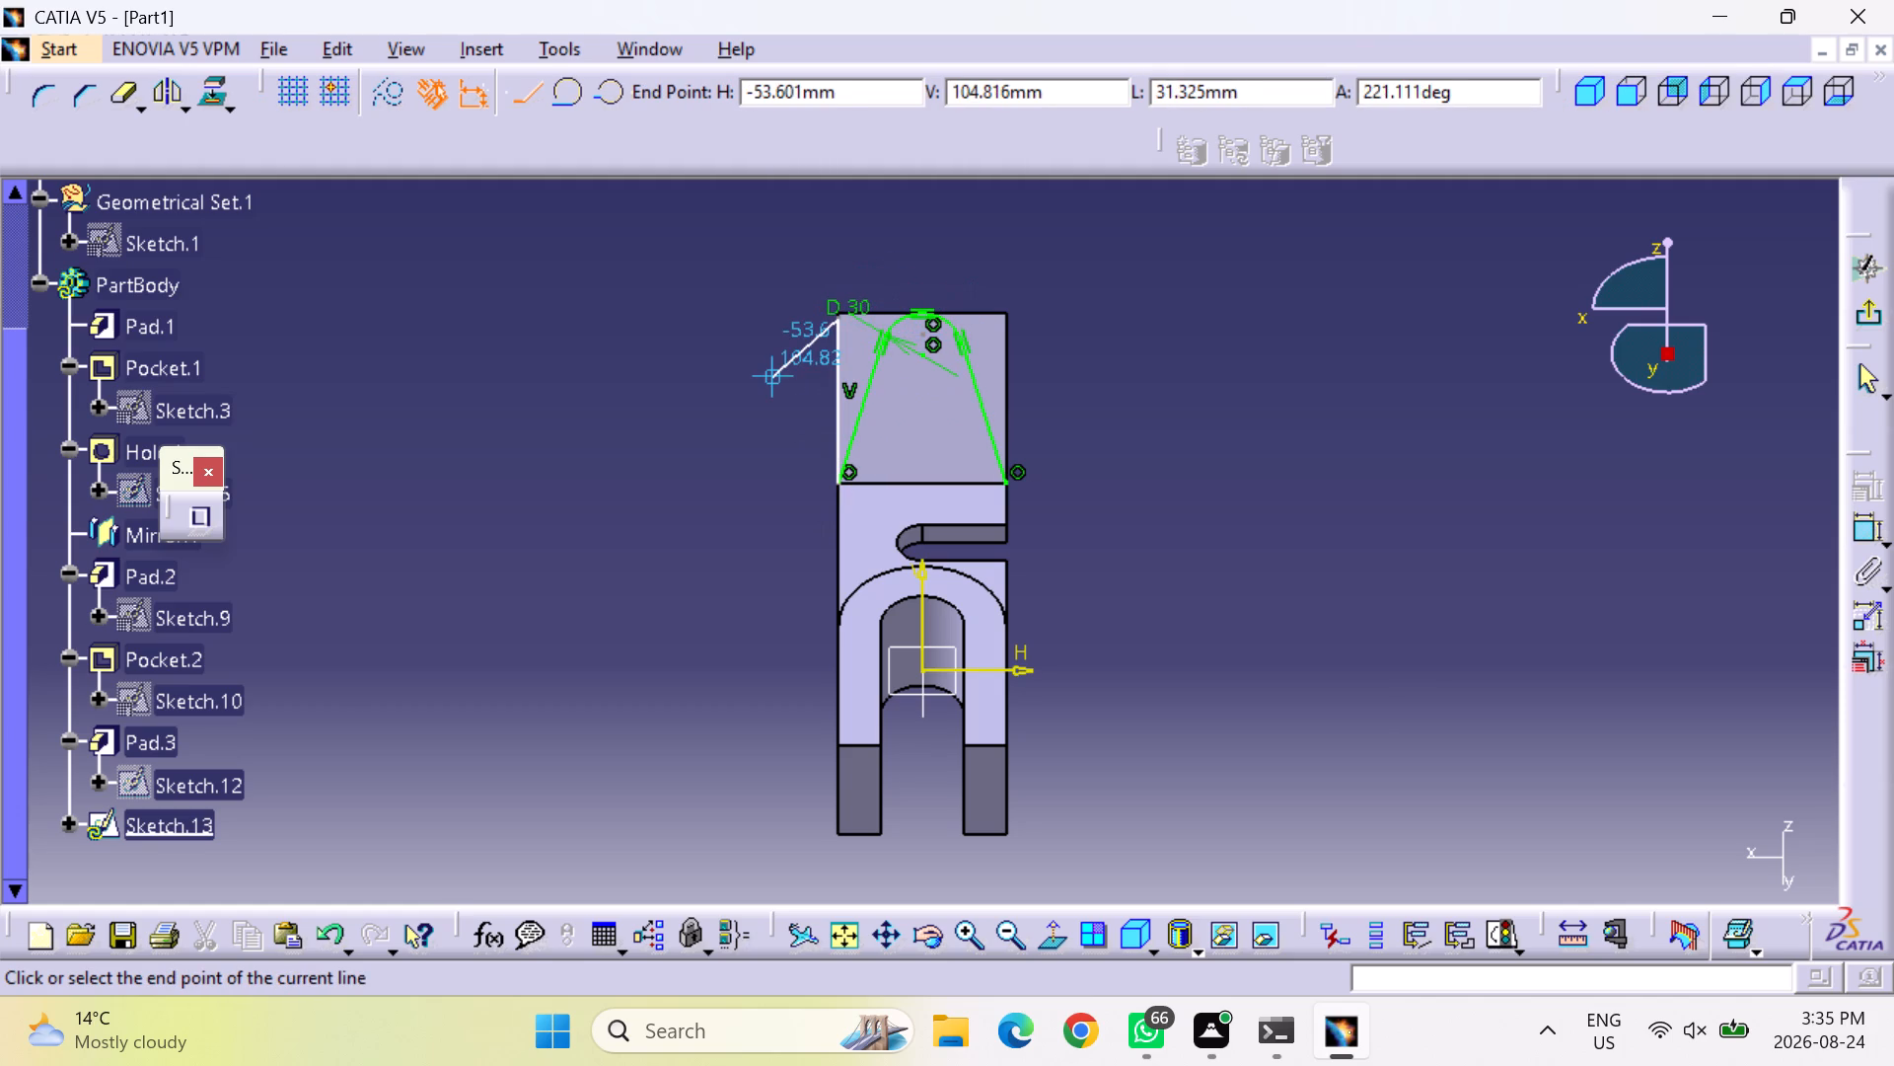
{"action": "key", "text": "Escape"}
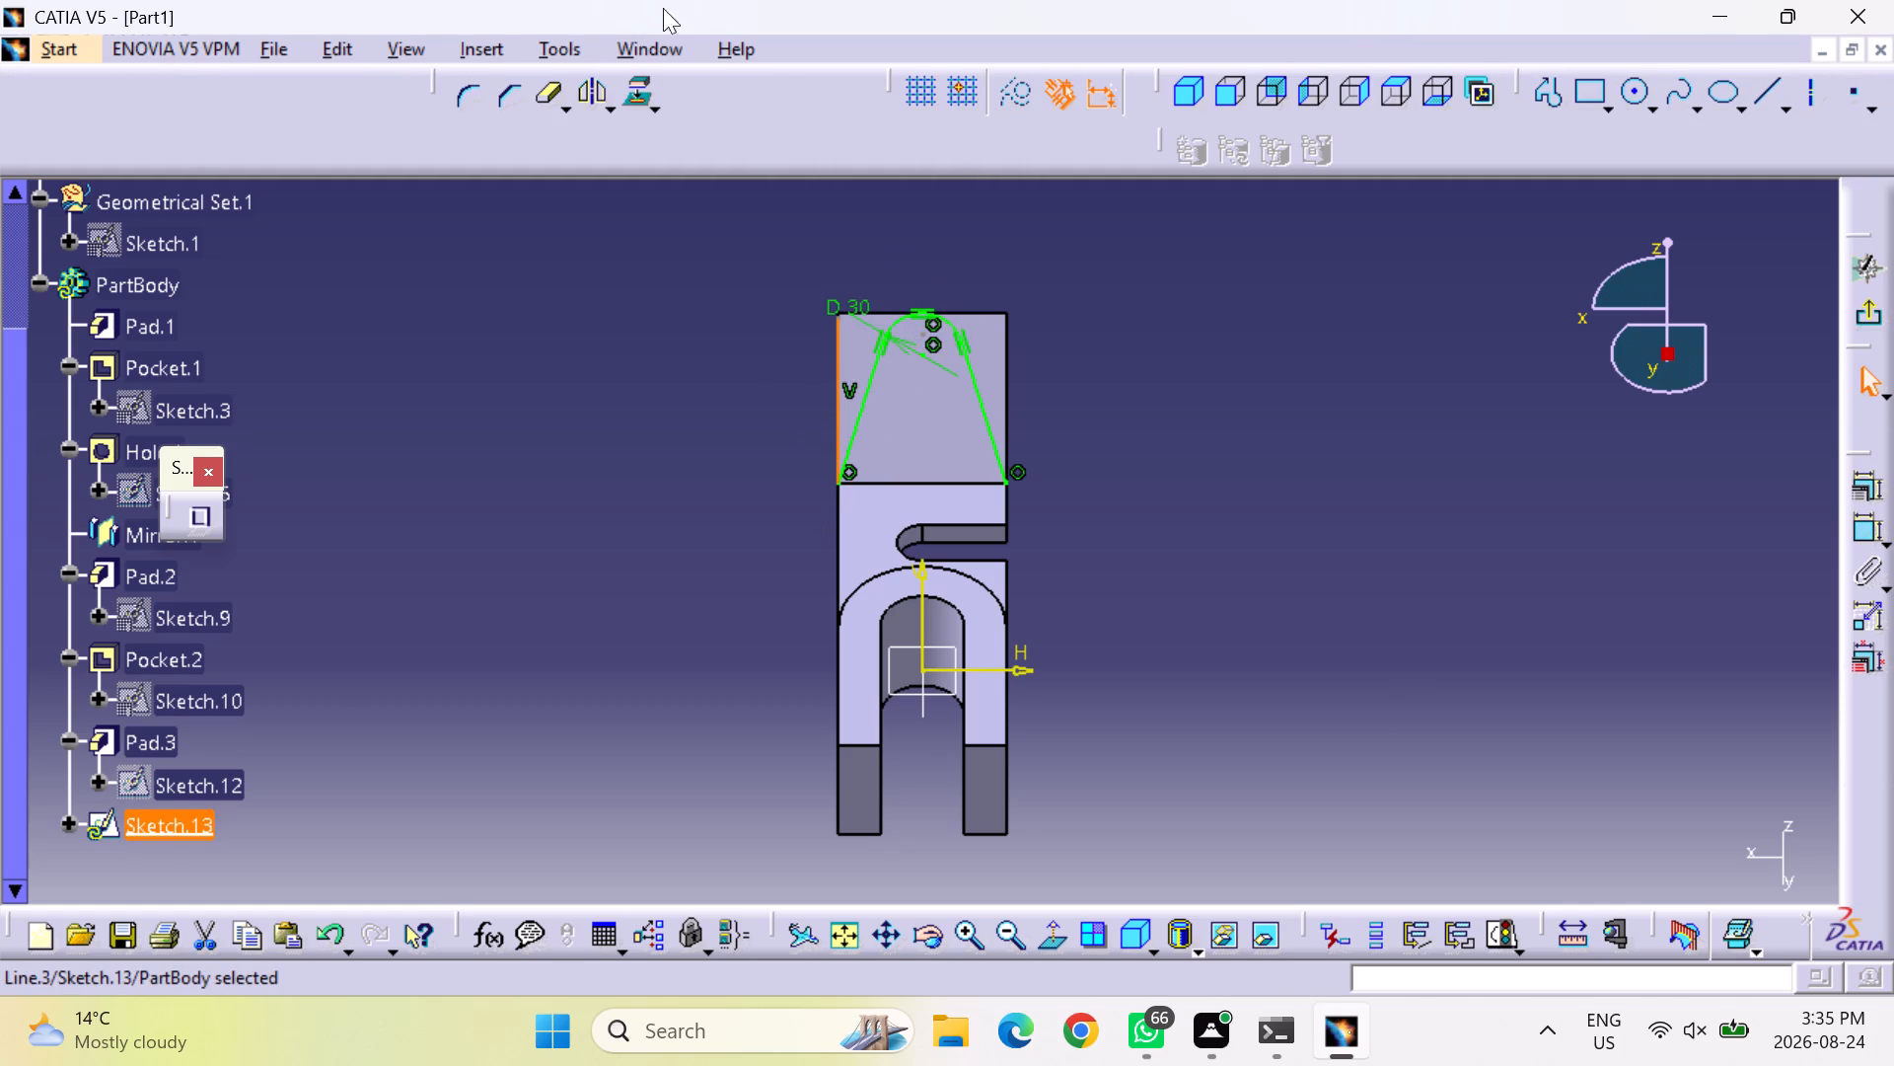
Draw a vertical profile line along the arm edge on the slot's open side, from the base corner to near the free-end corner.
{"action": "left_click", "coordinate": [1540, 102]}
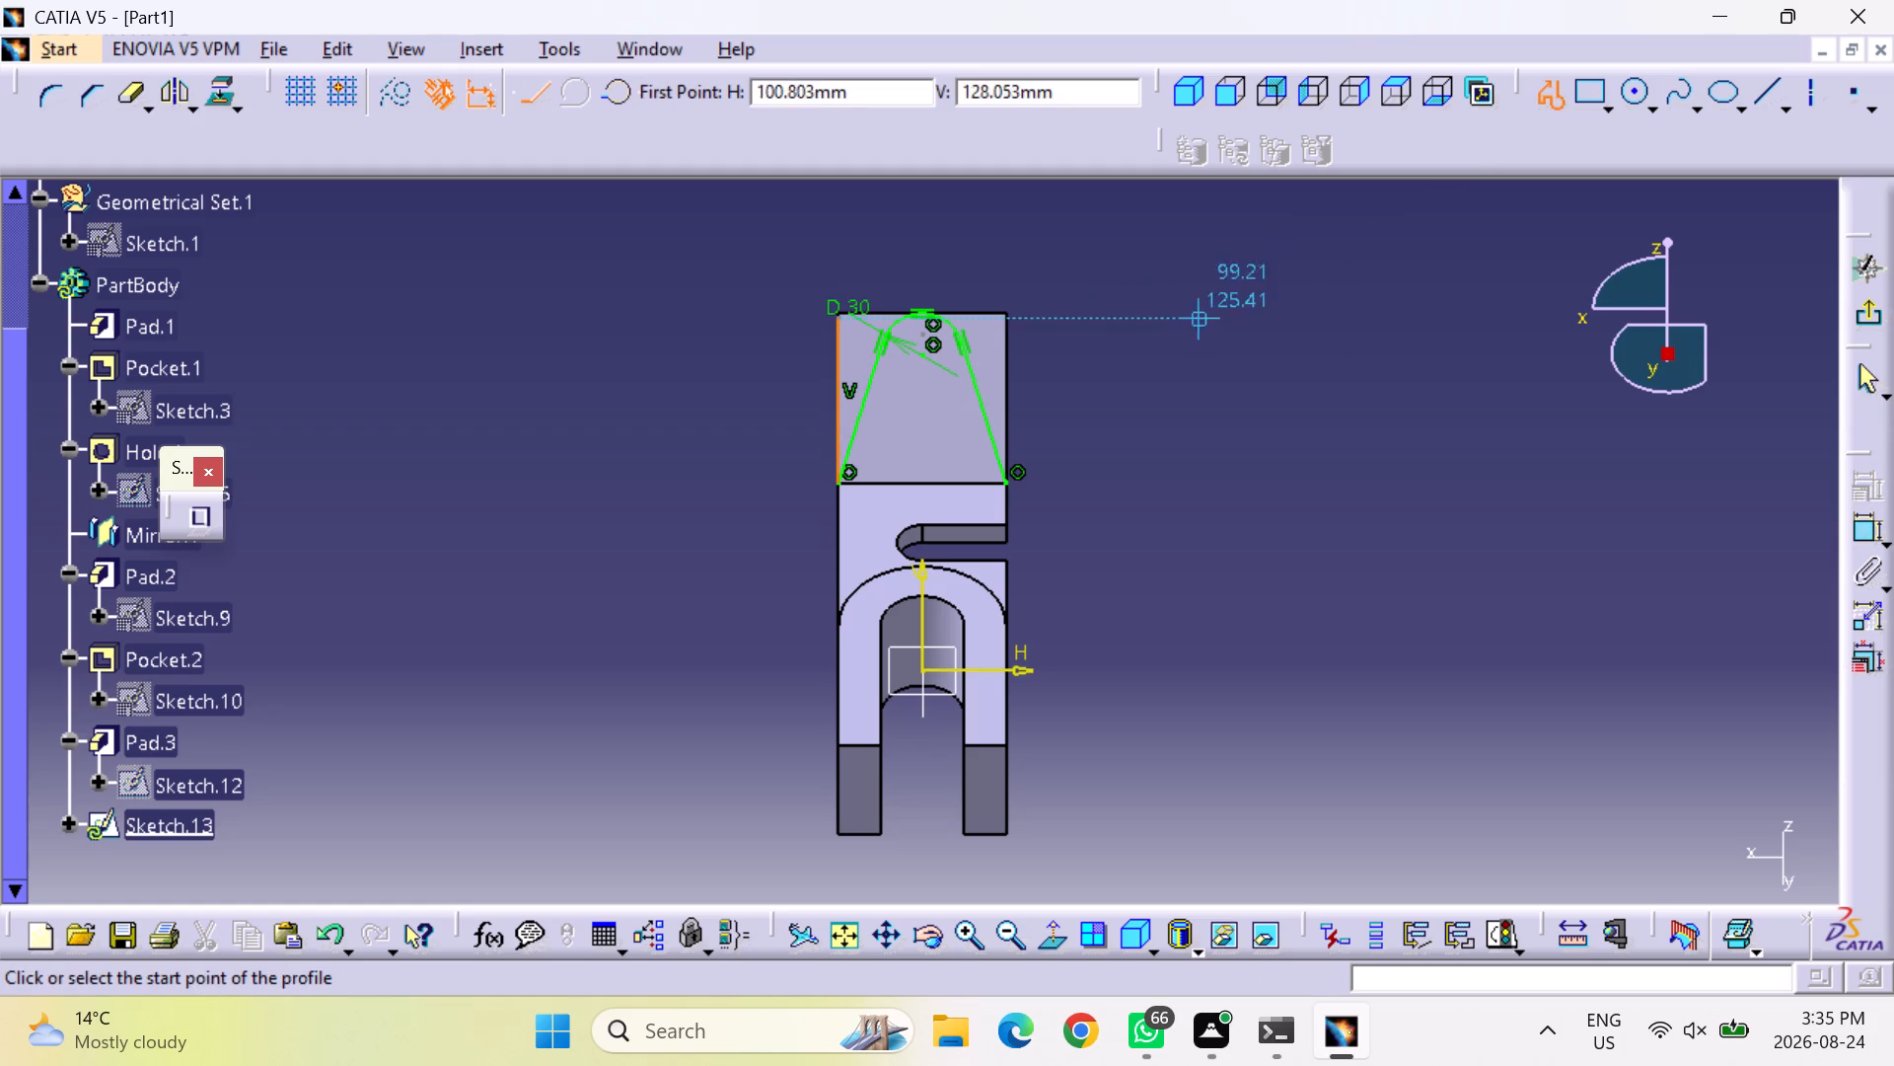
{"action": "left_click", "coordinate": [1003, 478]}
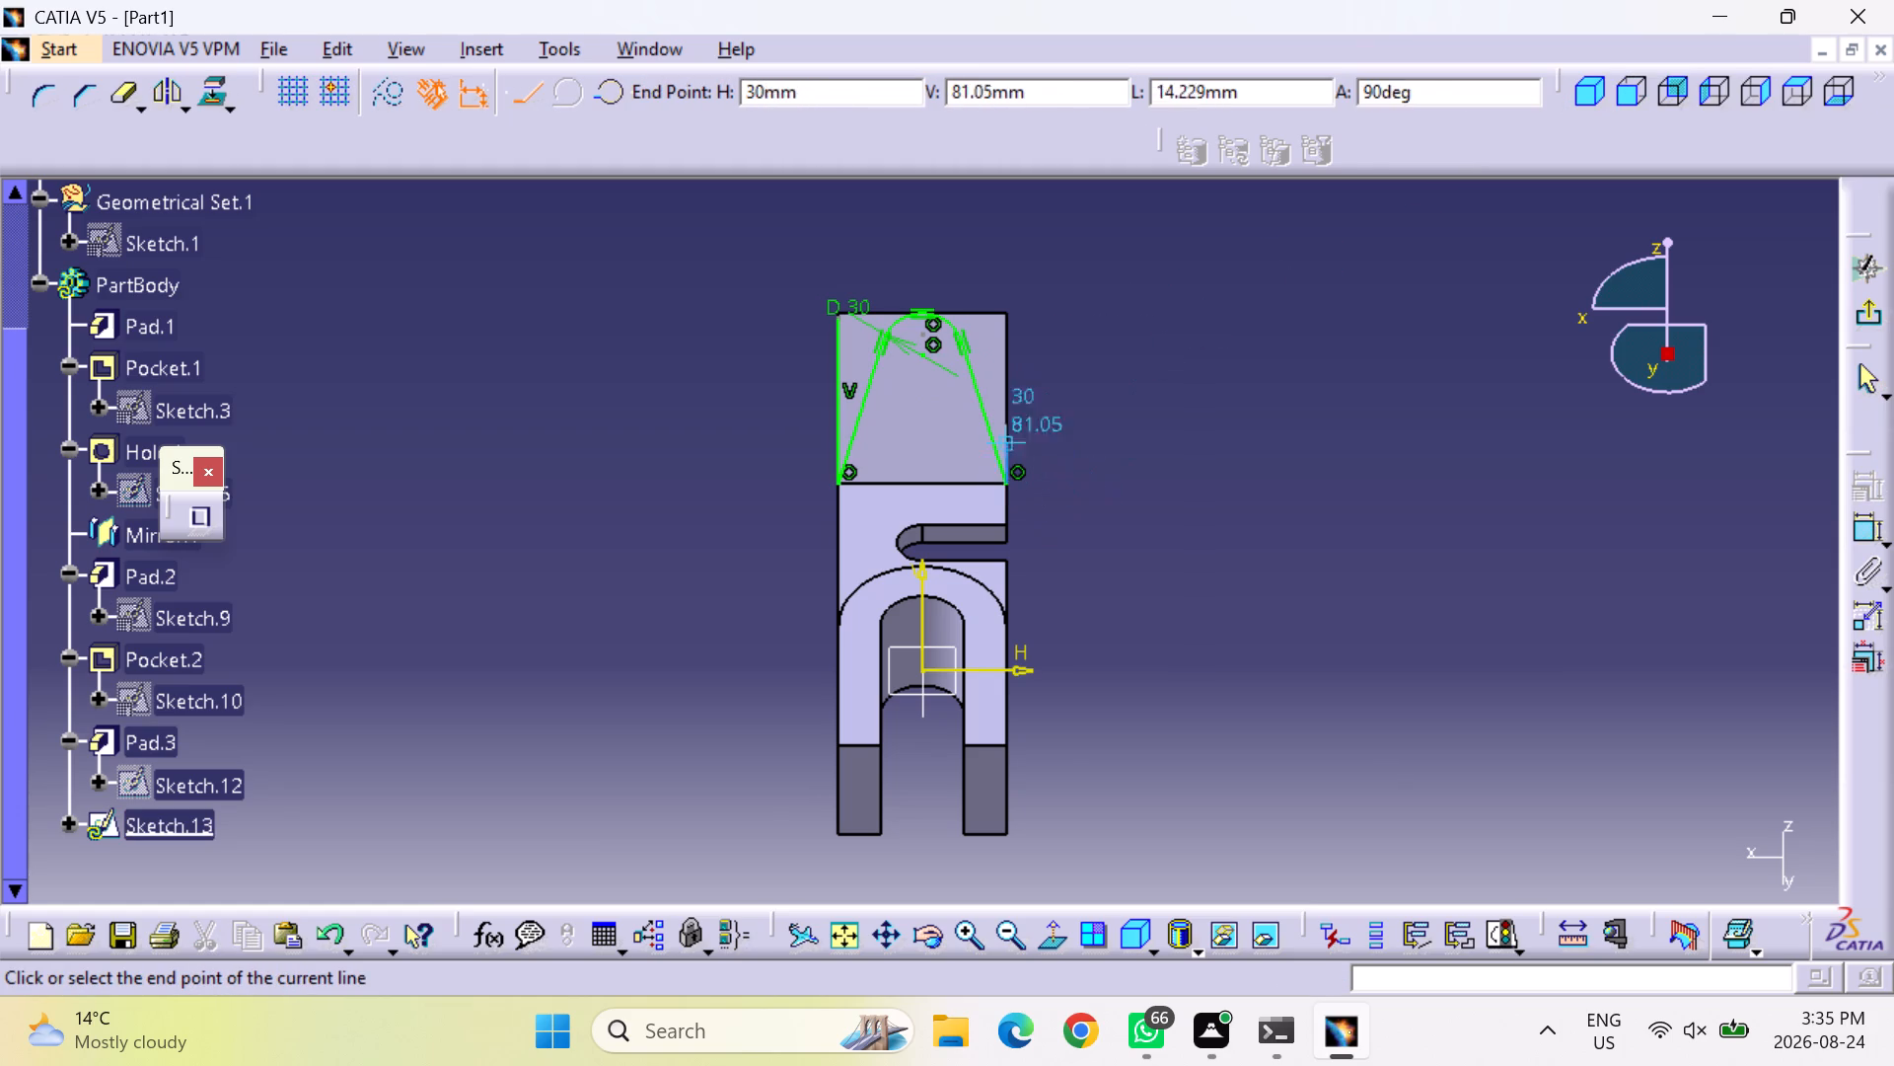
{"action": "left_click", "coordinate": [1003, 312]}
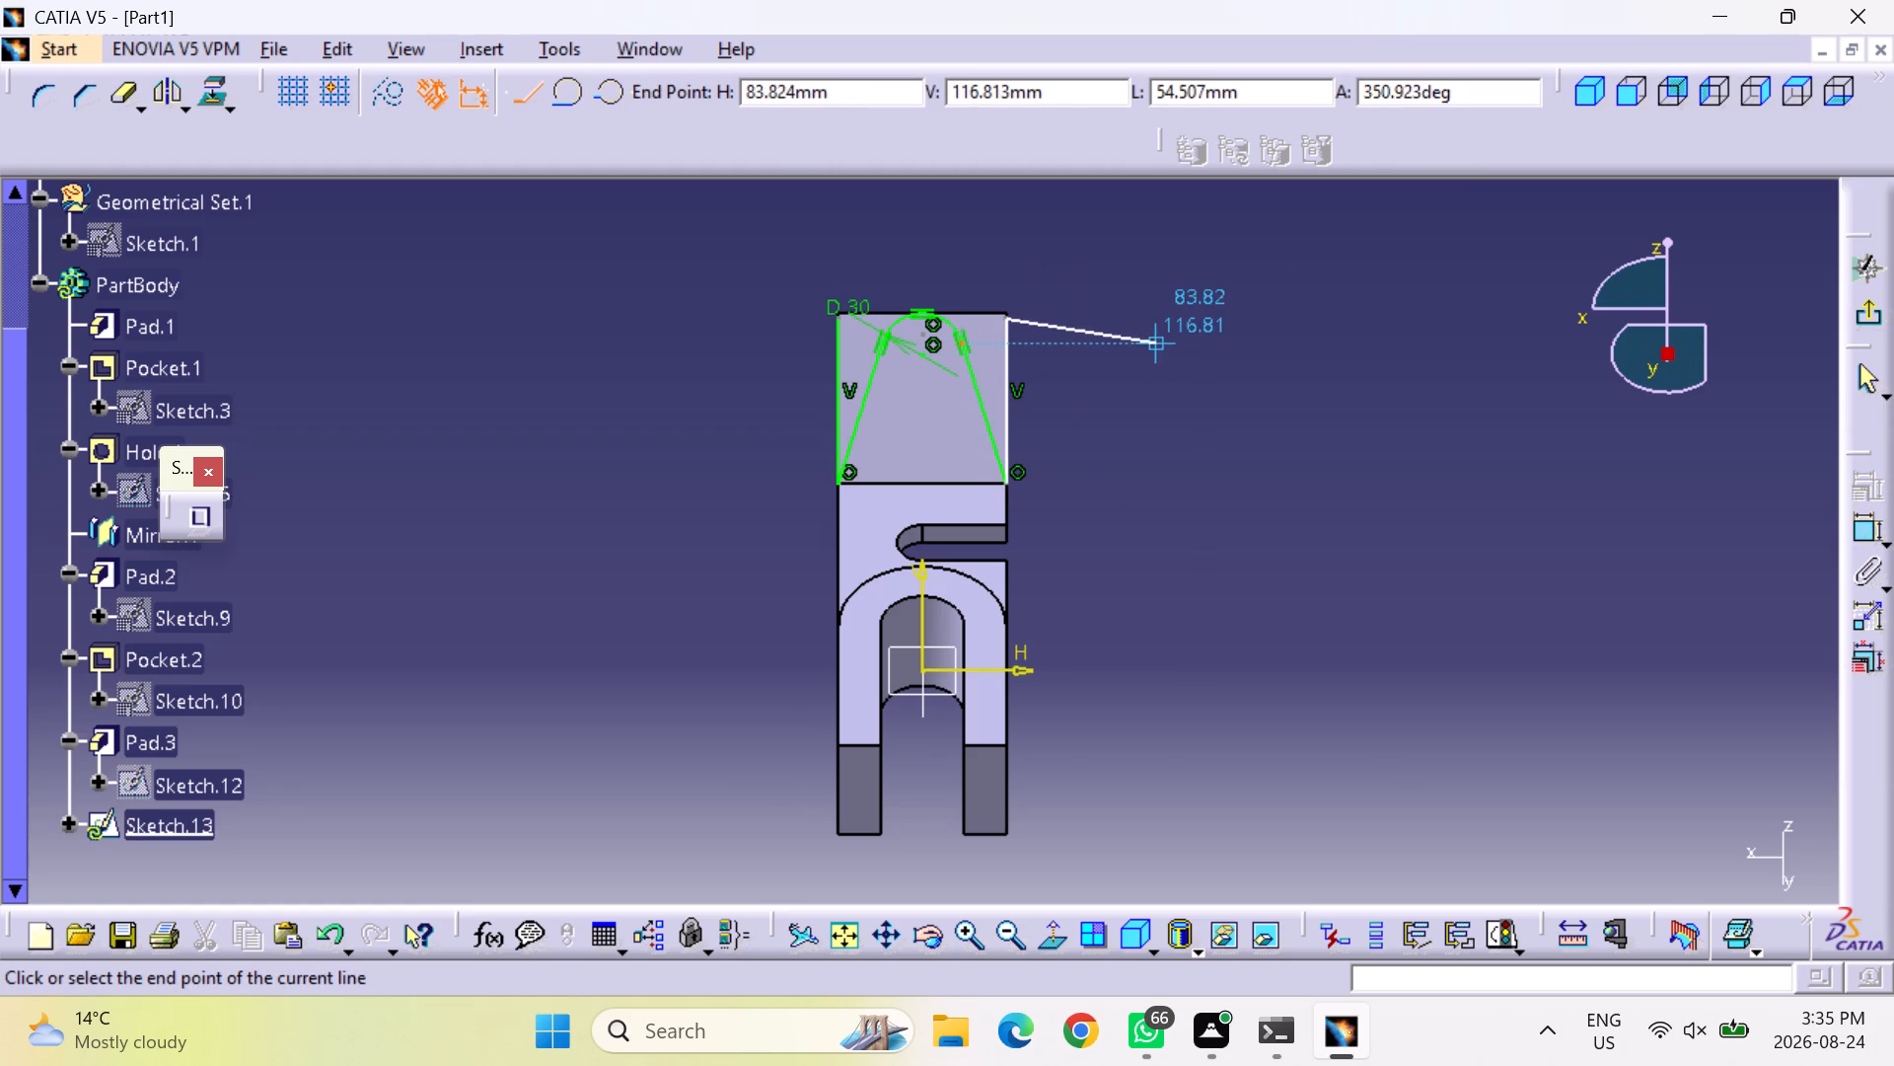
{"action": "key", "text": "Escape"}
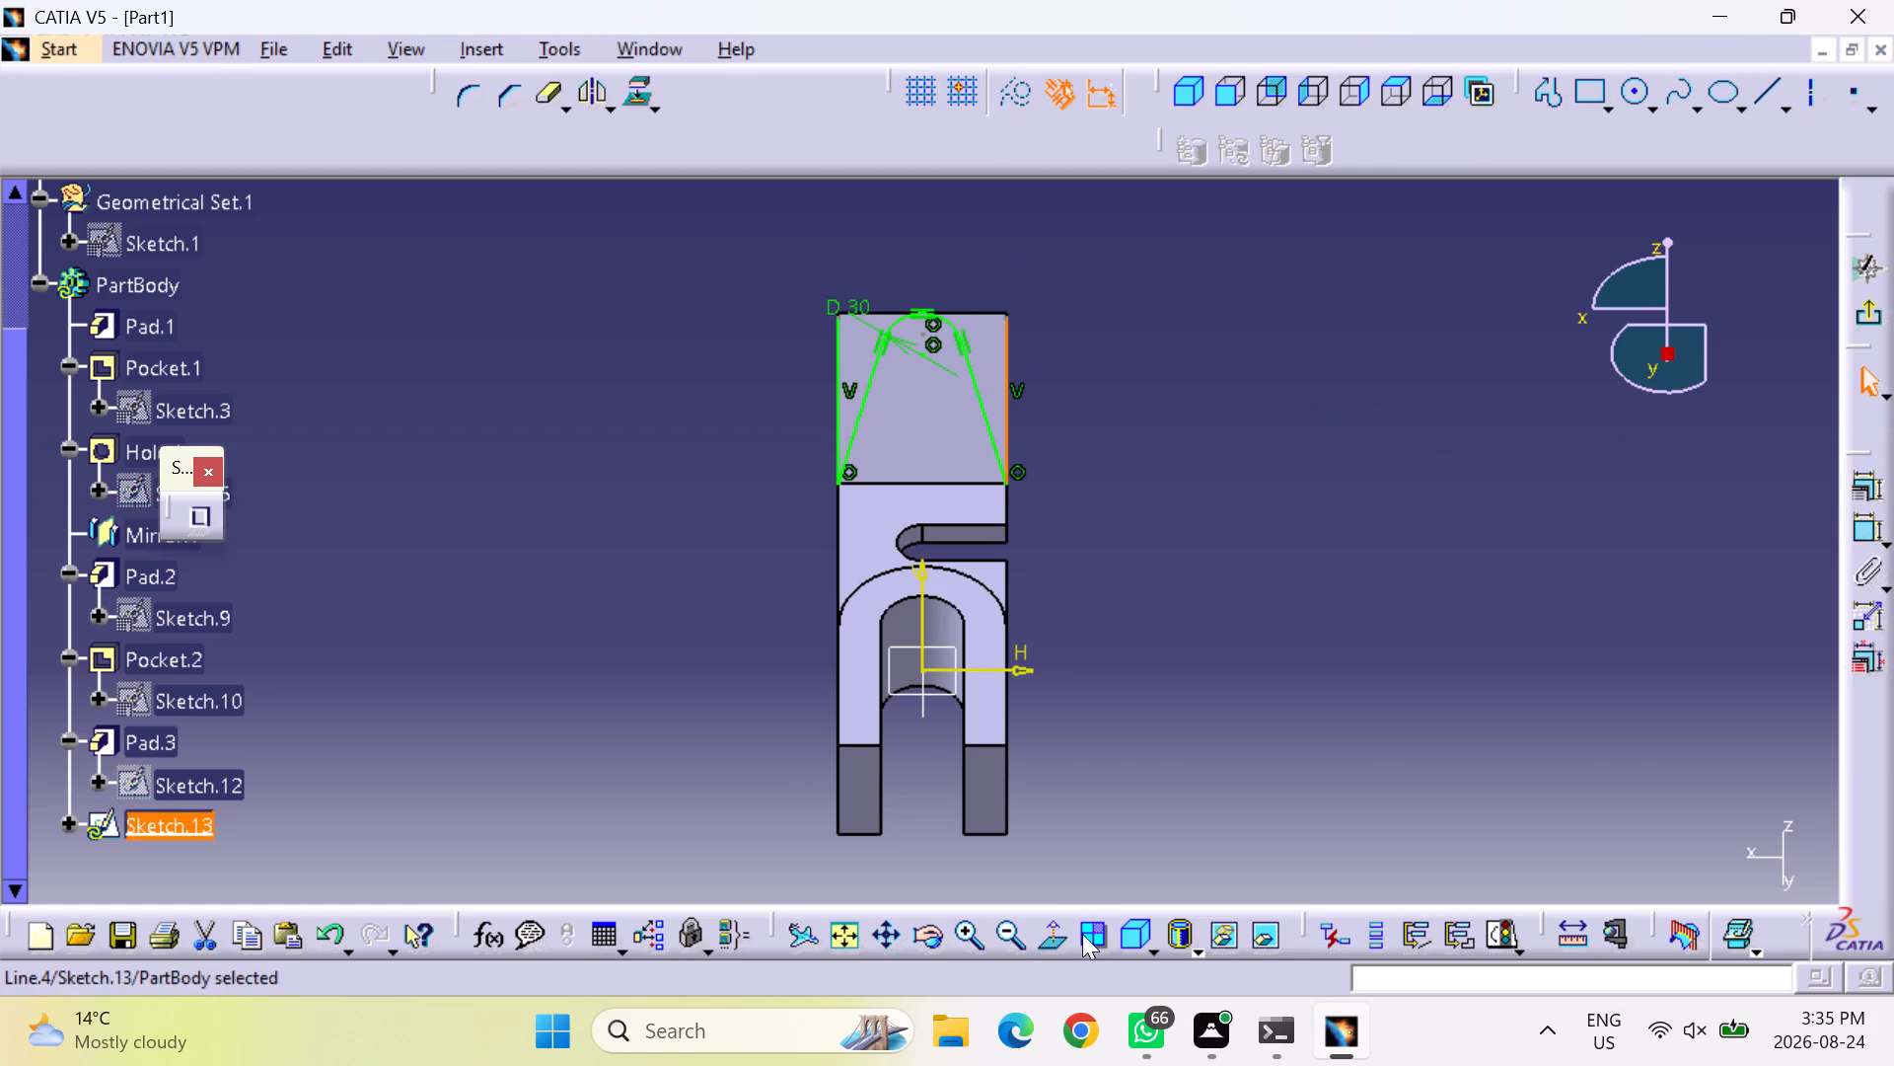
Constrain the vertical line on the slot's open side to the arm's free-end corner with Coincidence.
{"action": "triple_click", "coordinate": [967, 925]}
{"action": "middle_click_drag", "start_coordinate": [970, 698], "coordinate": [910, 1005]}
{"action": "middle_click_drag", "start_coordinate": [855, 715], "coordinate": [861, 1001]}
{"action": "middle_click_drag", "start_coordinate": [829, 769], "coordinate": [834, 884]}
{"action": "left_click", "coordinate": [1389, 667]}
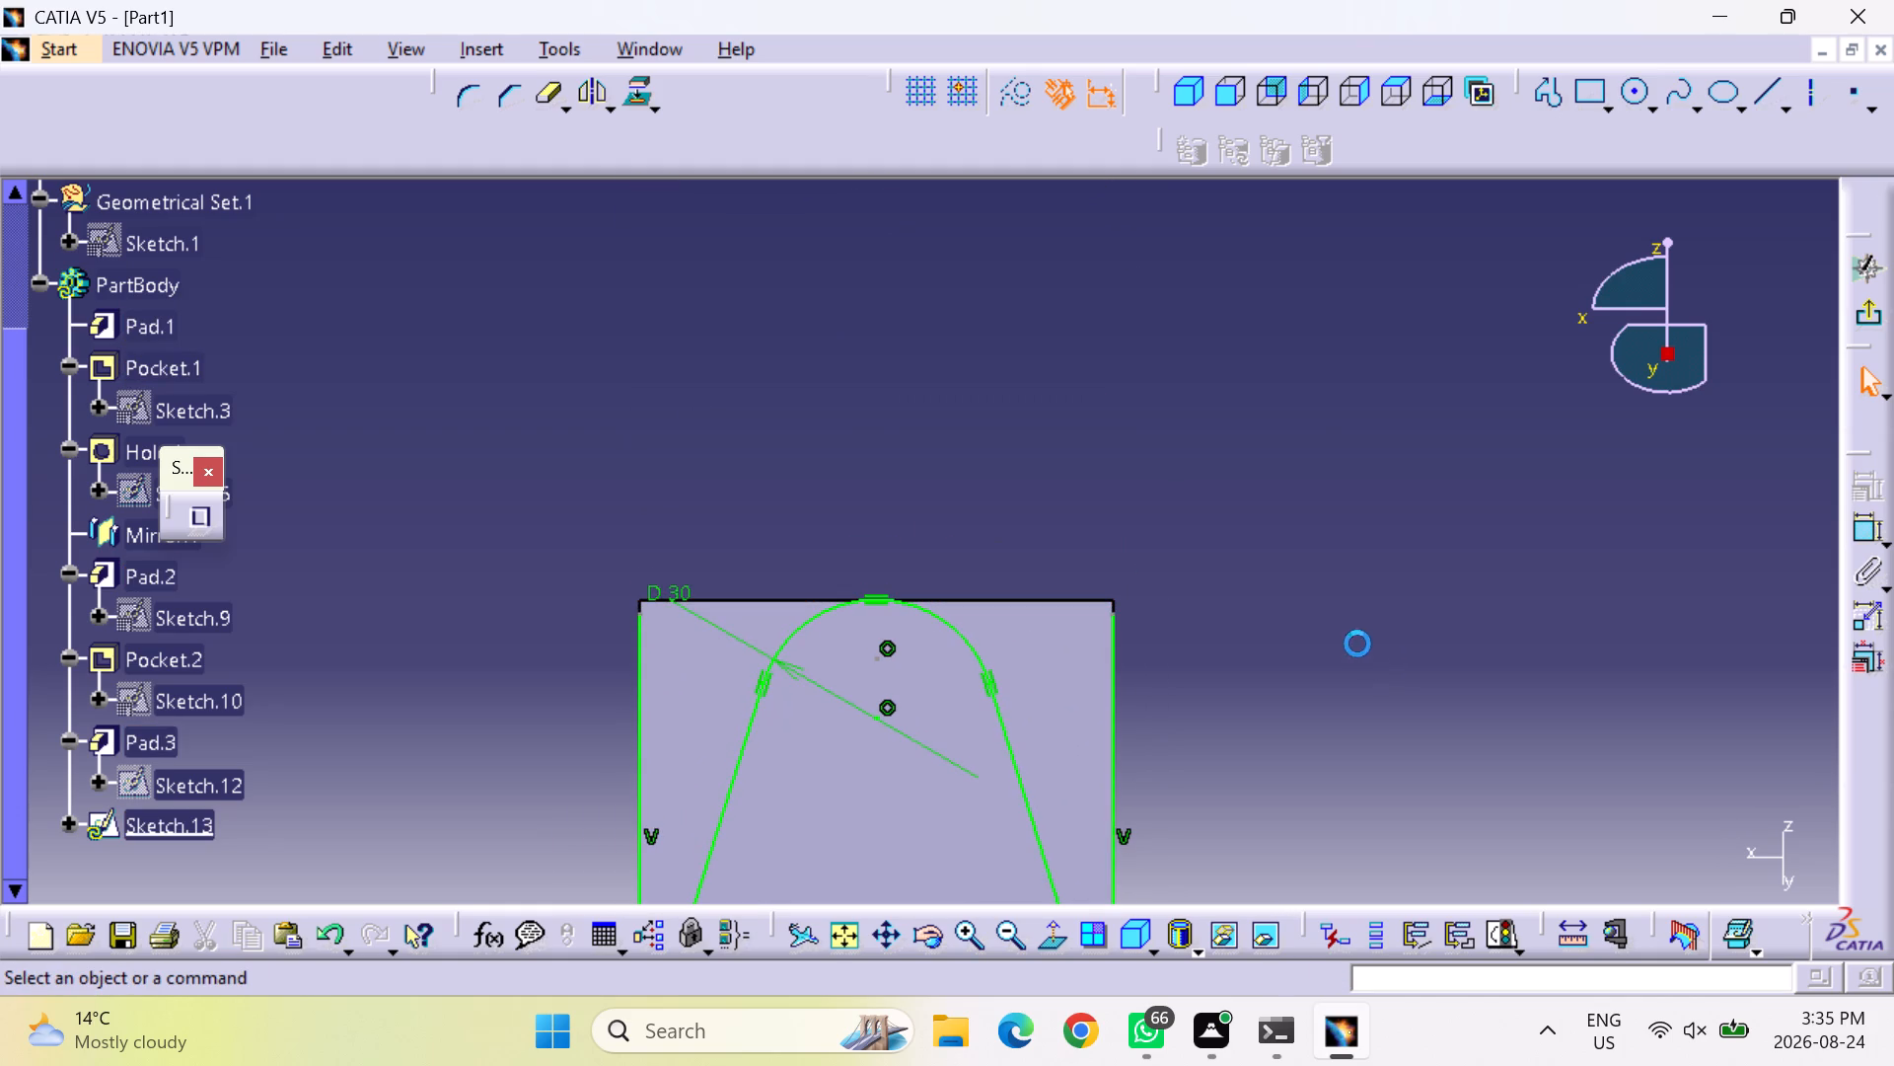
{"action": "double_click", "coordinate": [1858, 535]}
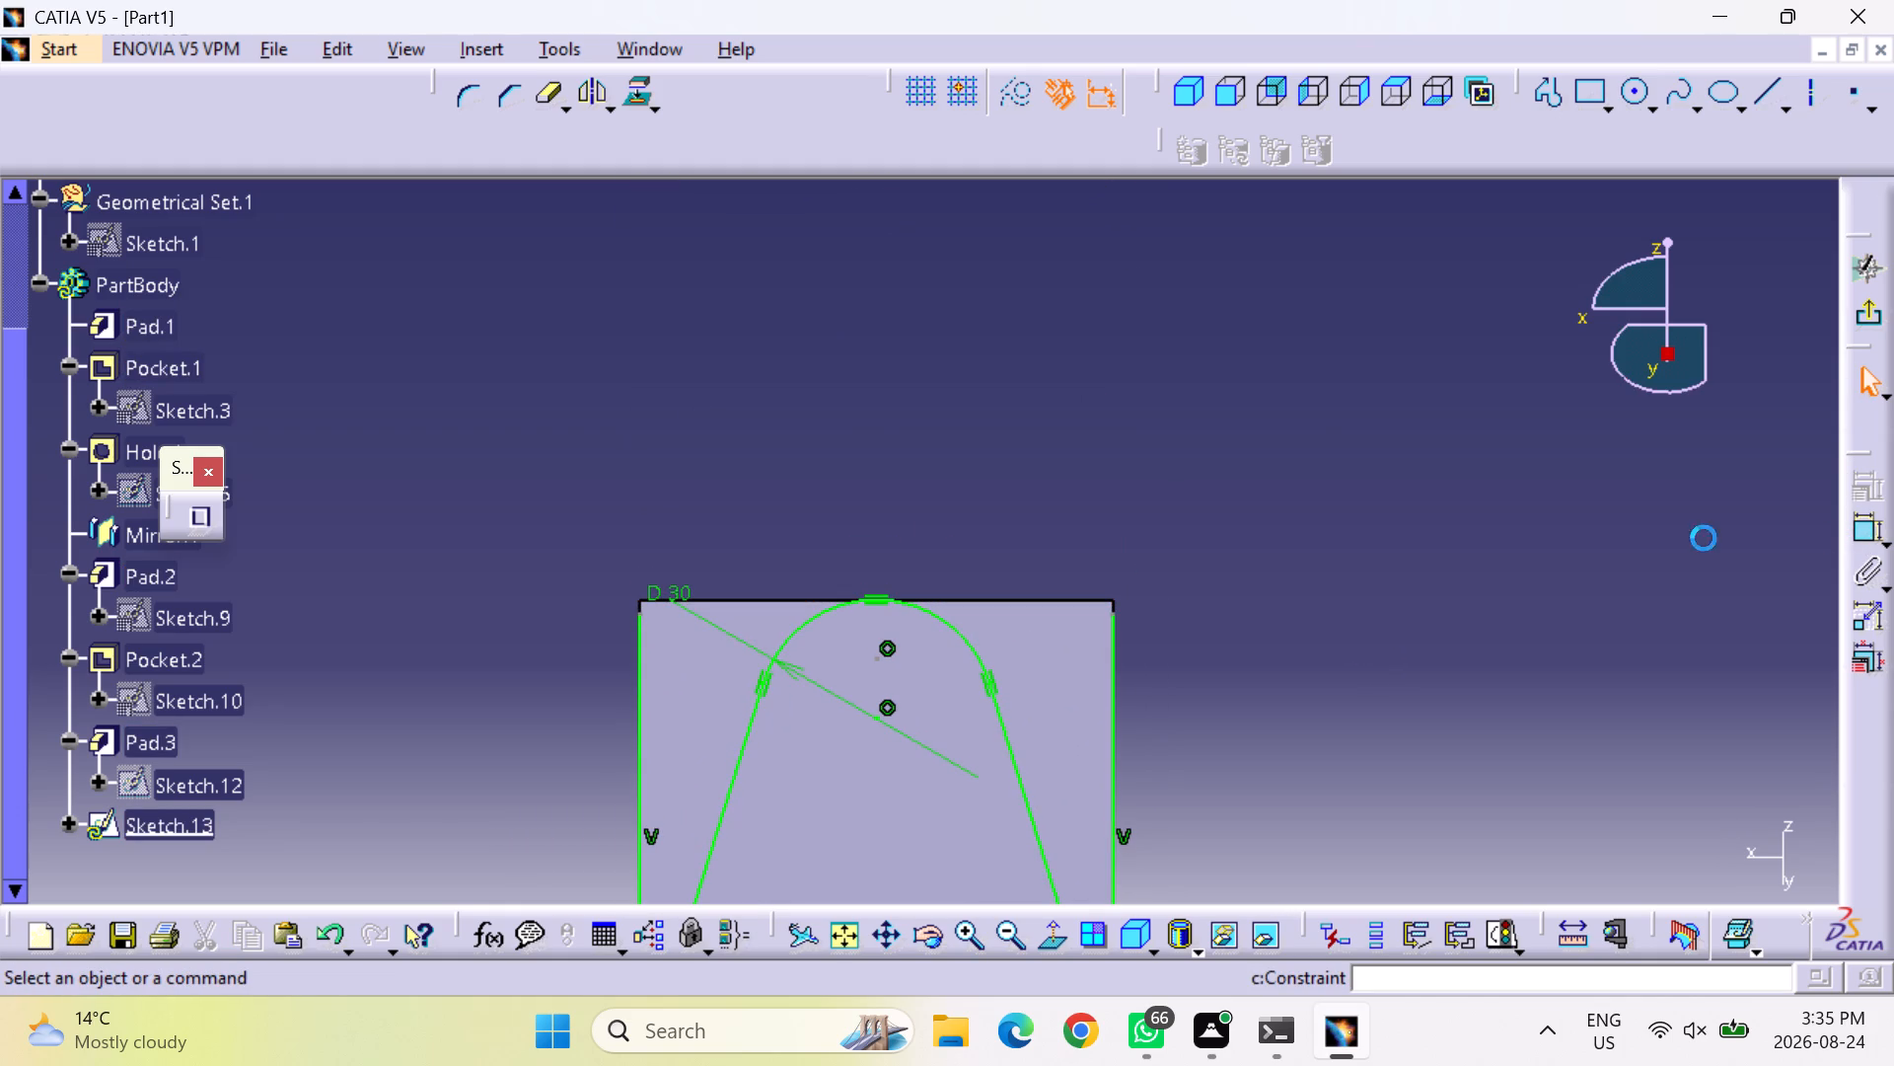
{"action": "left_click", "coordinate": [1113, 615]}
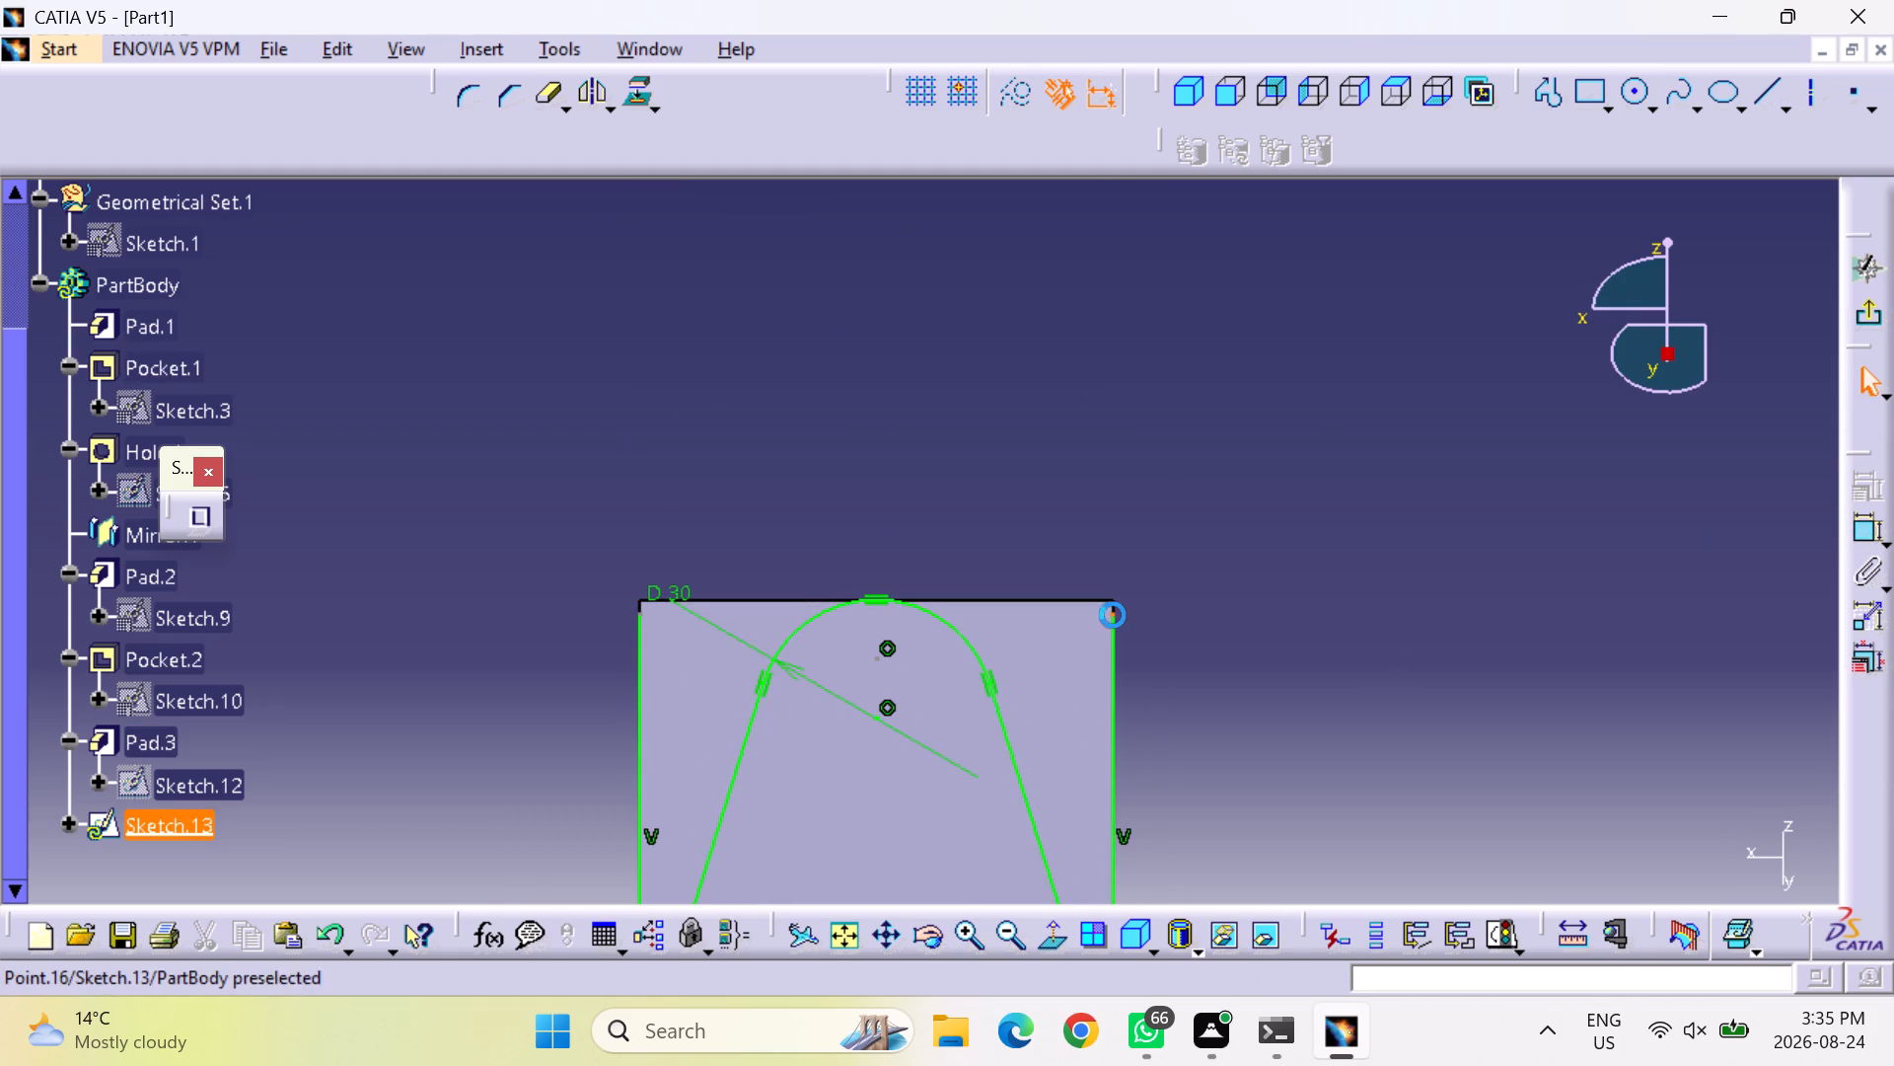
{"action": "left_click", "coordinate": [1108, 605]}
{"action": "right_click", "coordinate": [1159, 596]}
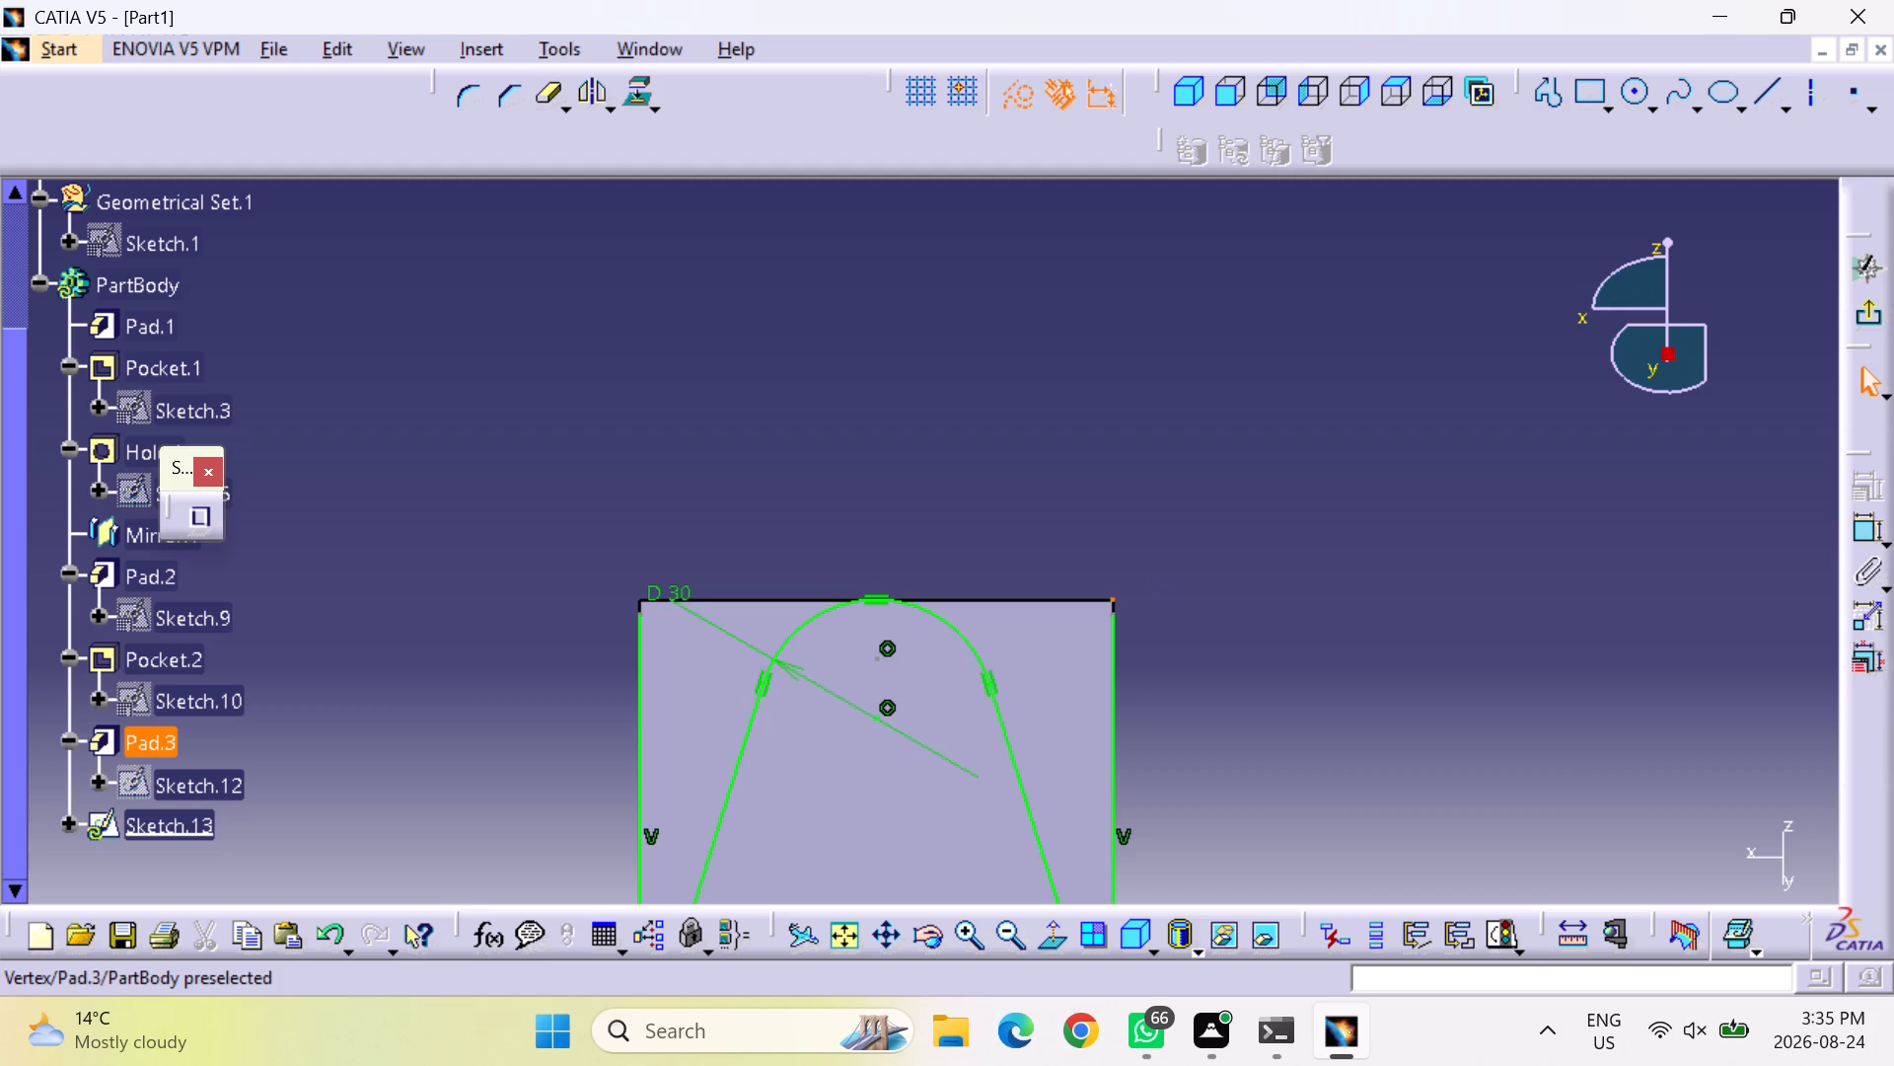
{"action": "left_click", "coordinate": [1862, 533]}
{"action": "left_click", "coordinate": [1854, 533]}
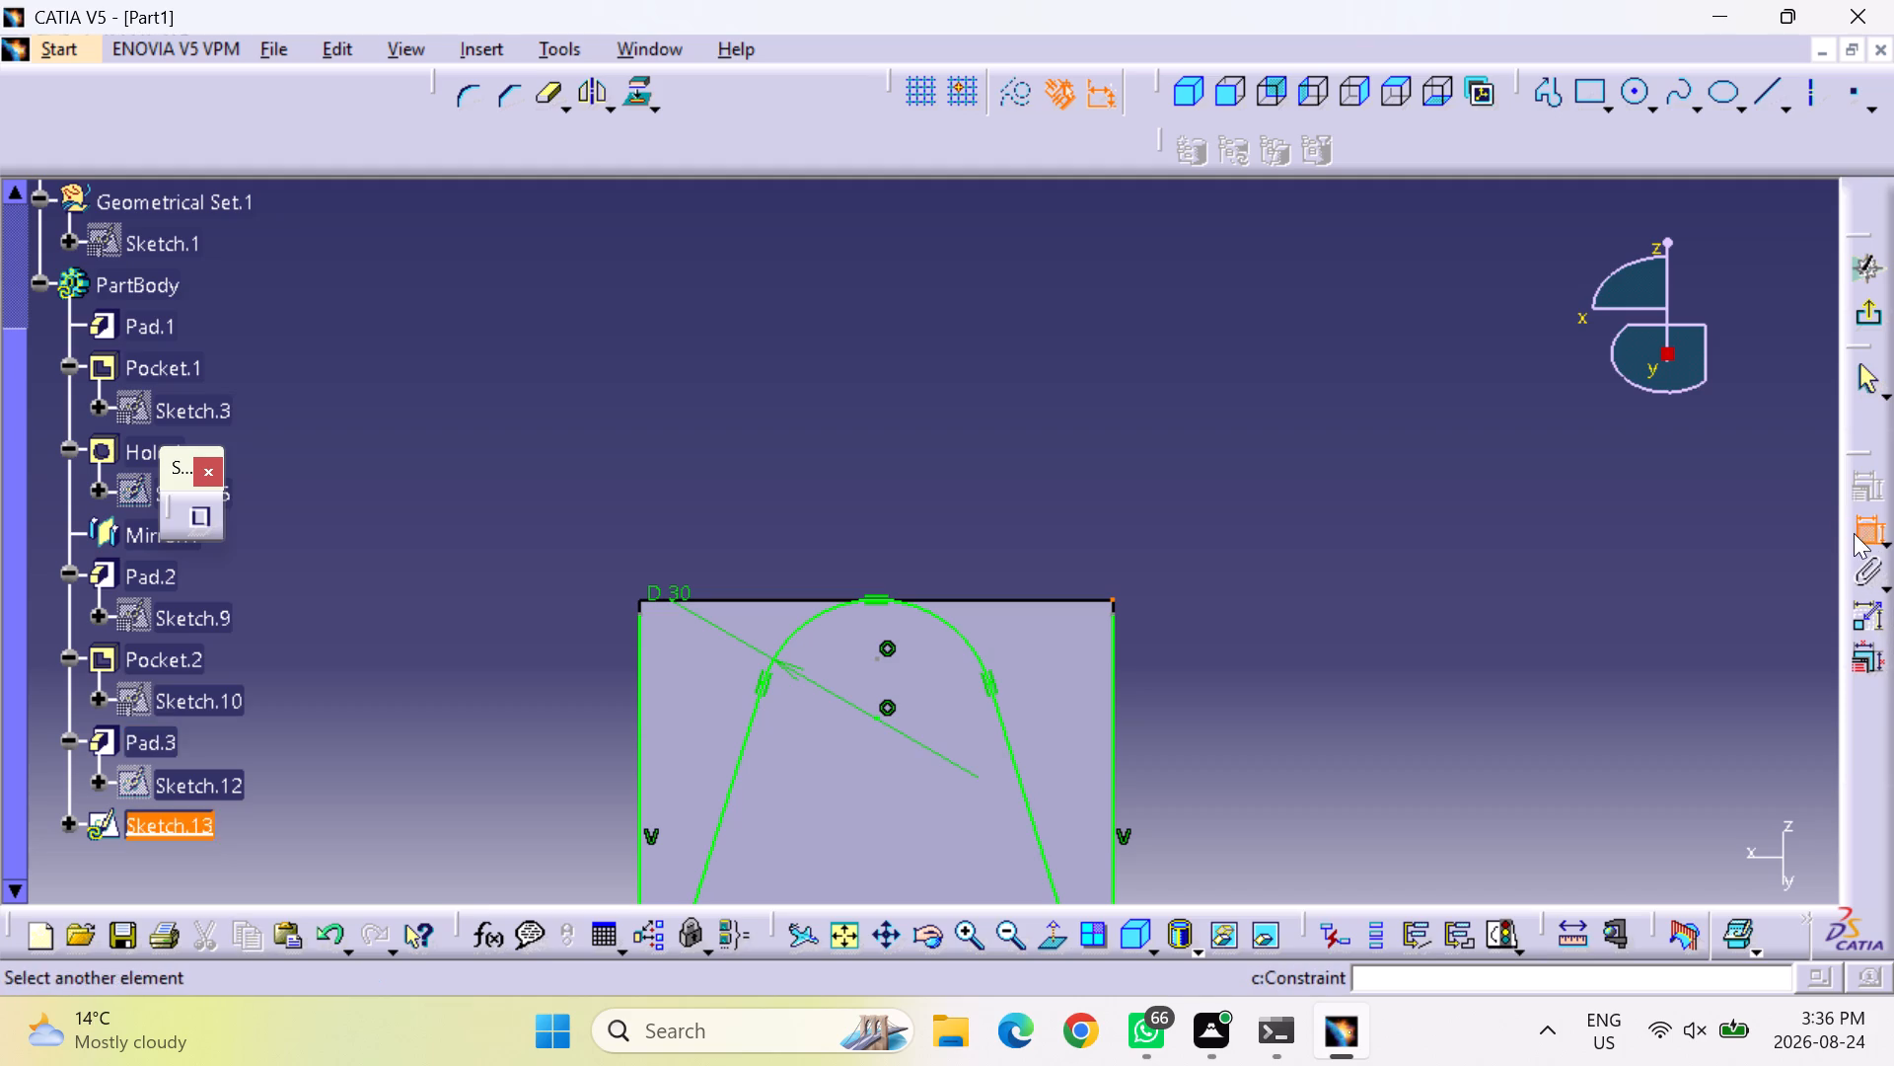
{"action": "left_click", "coordinate": [1872, 534]}
{"action": "left_click", "coordinate": [1868, 534]}
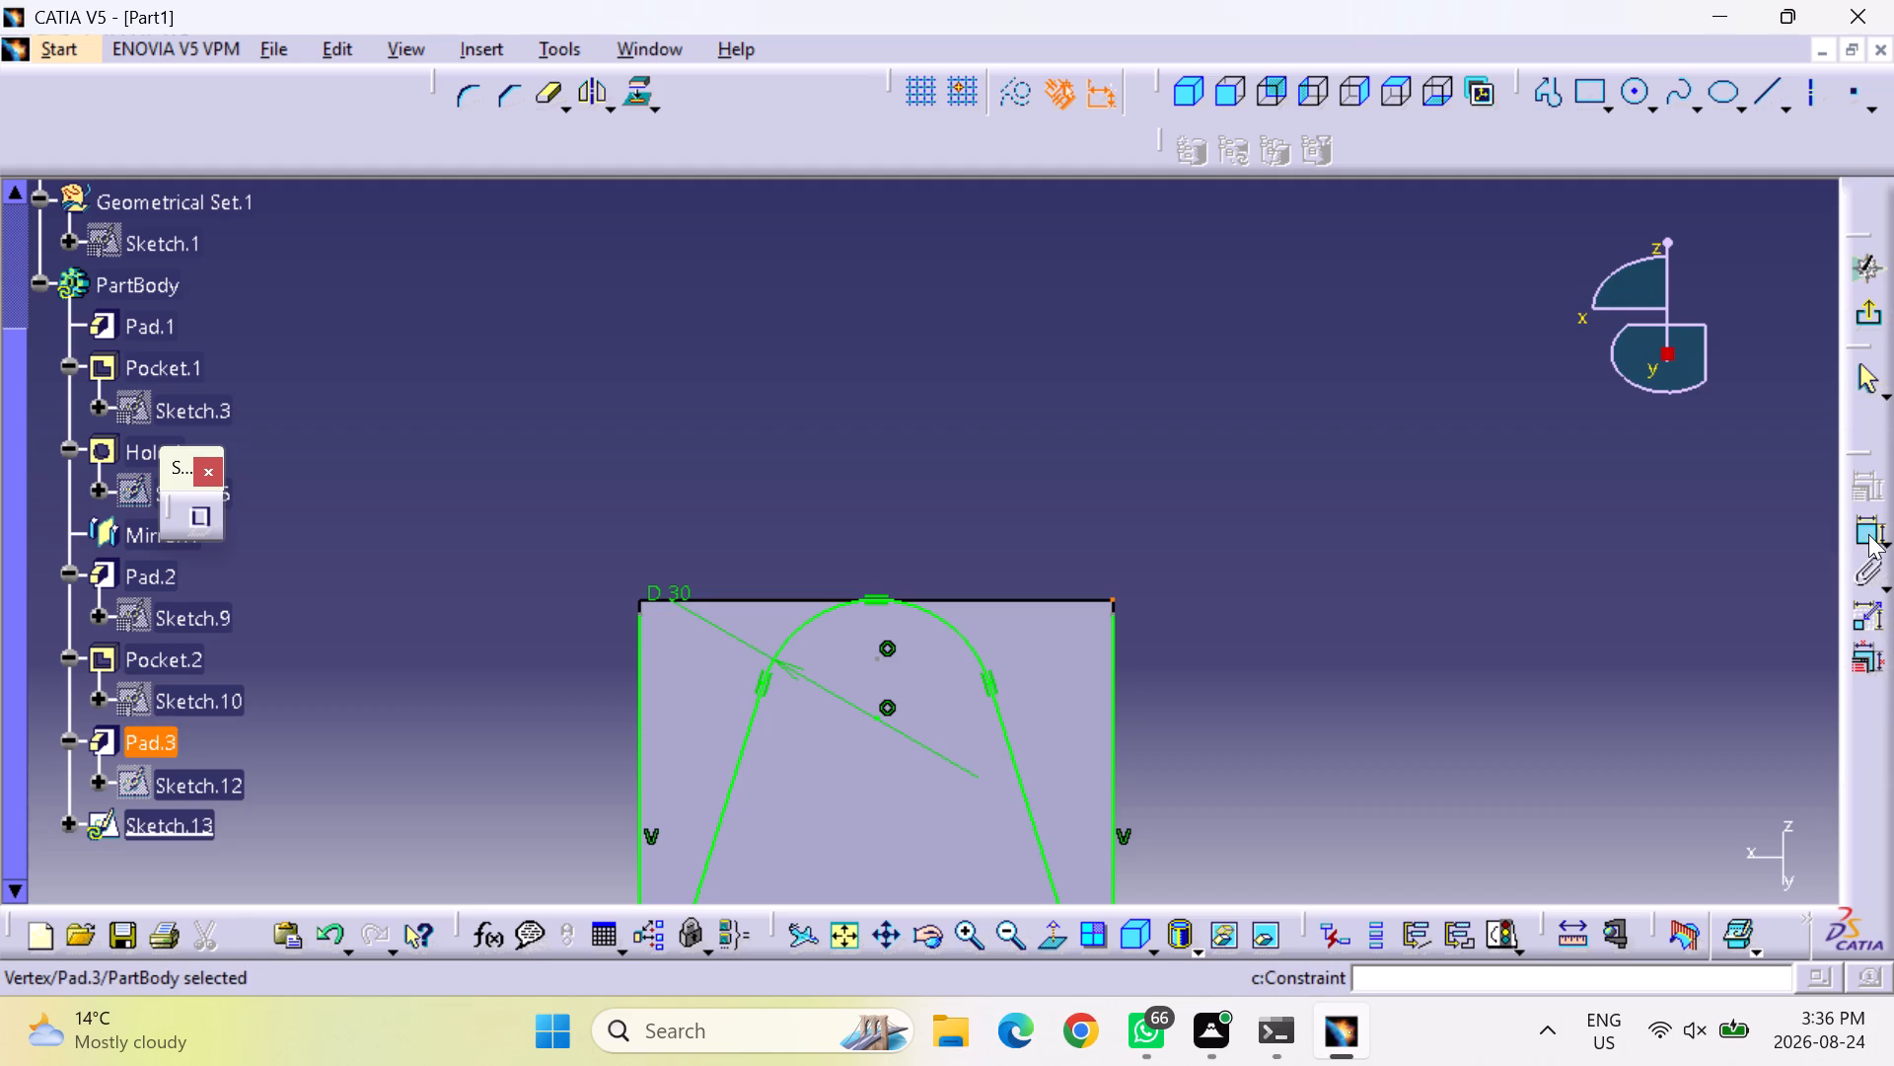
{"action": "double_click", "coordinate": [1868, 534]}
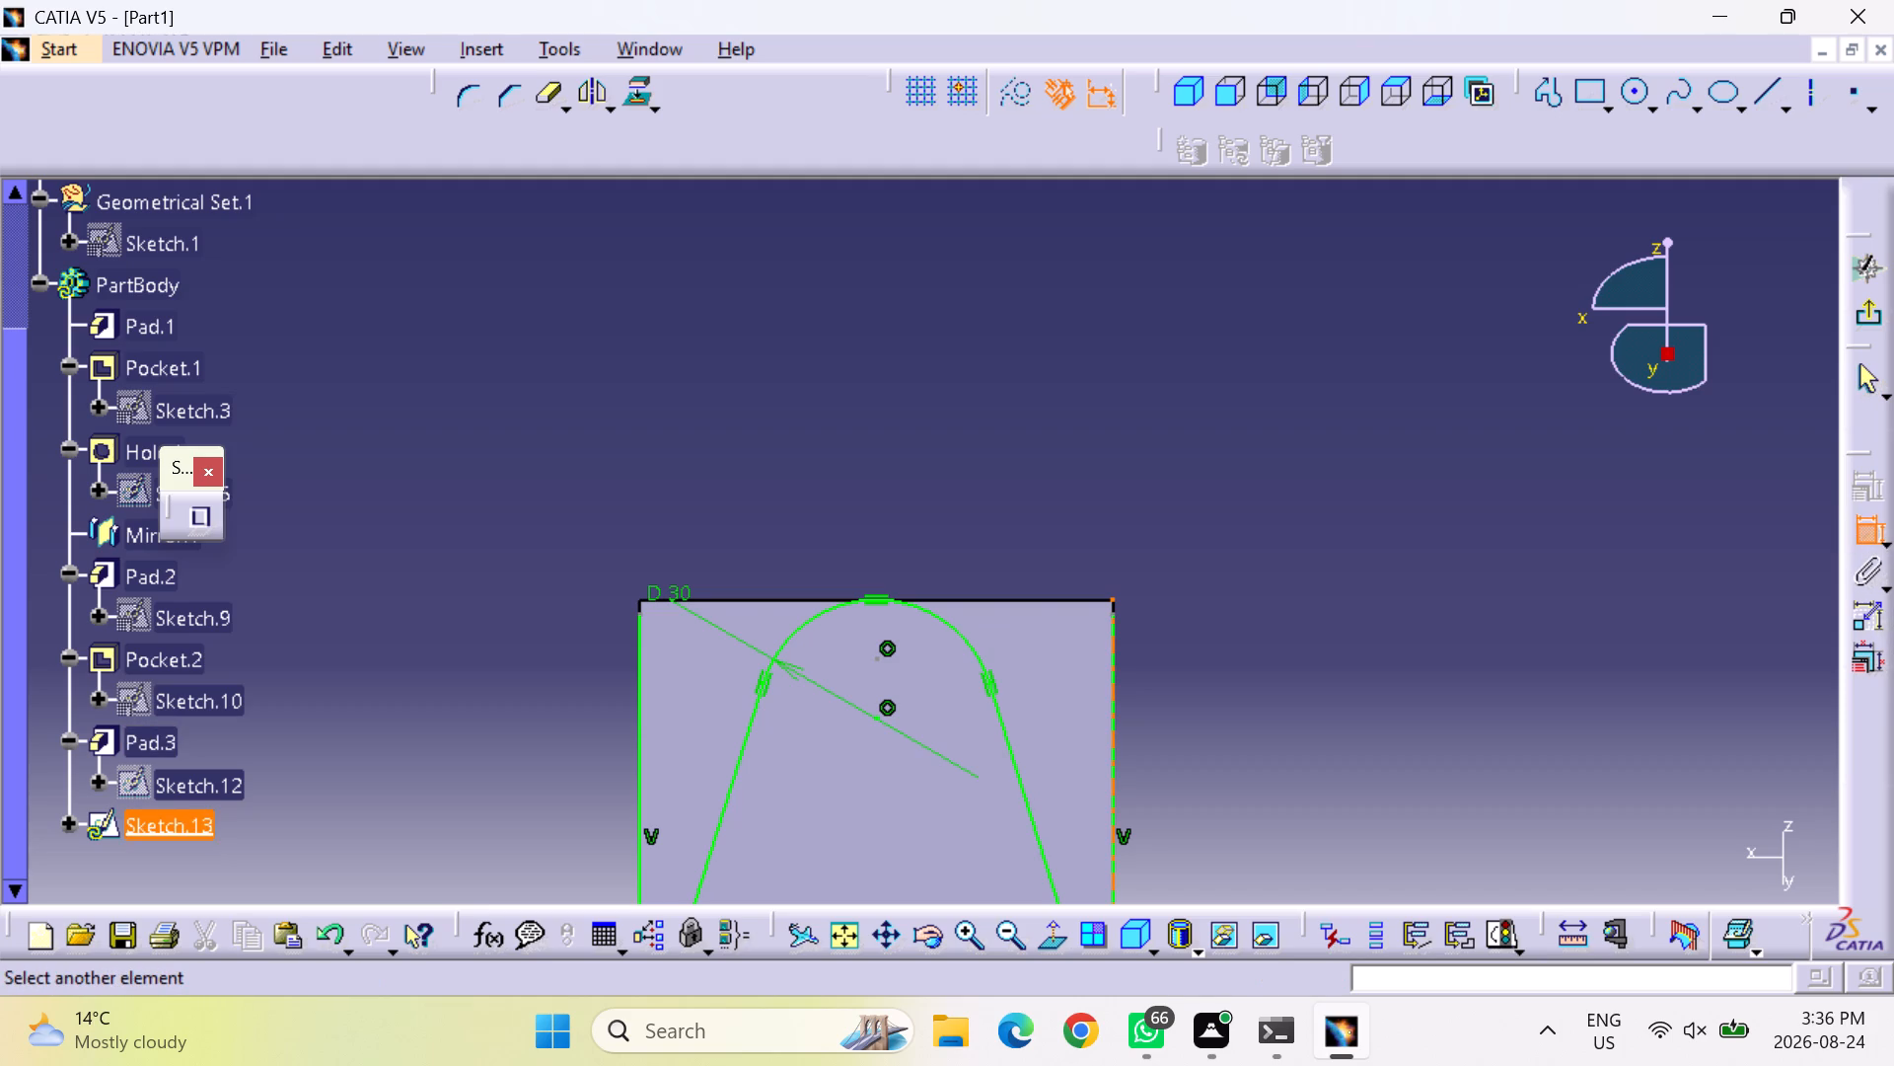
{"action": "left_click", "coordinate": [1112, 617]}
{"action": "right_click", "coordinate": [1173, 611]}
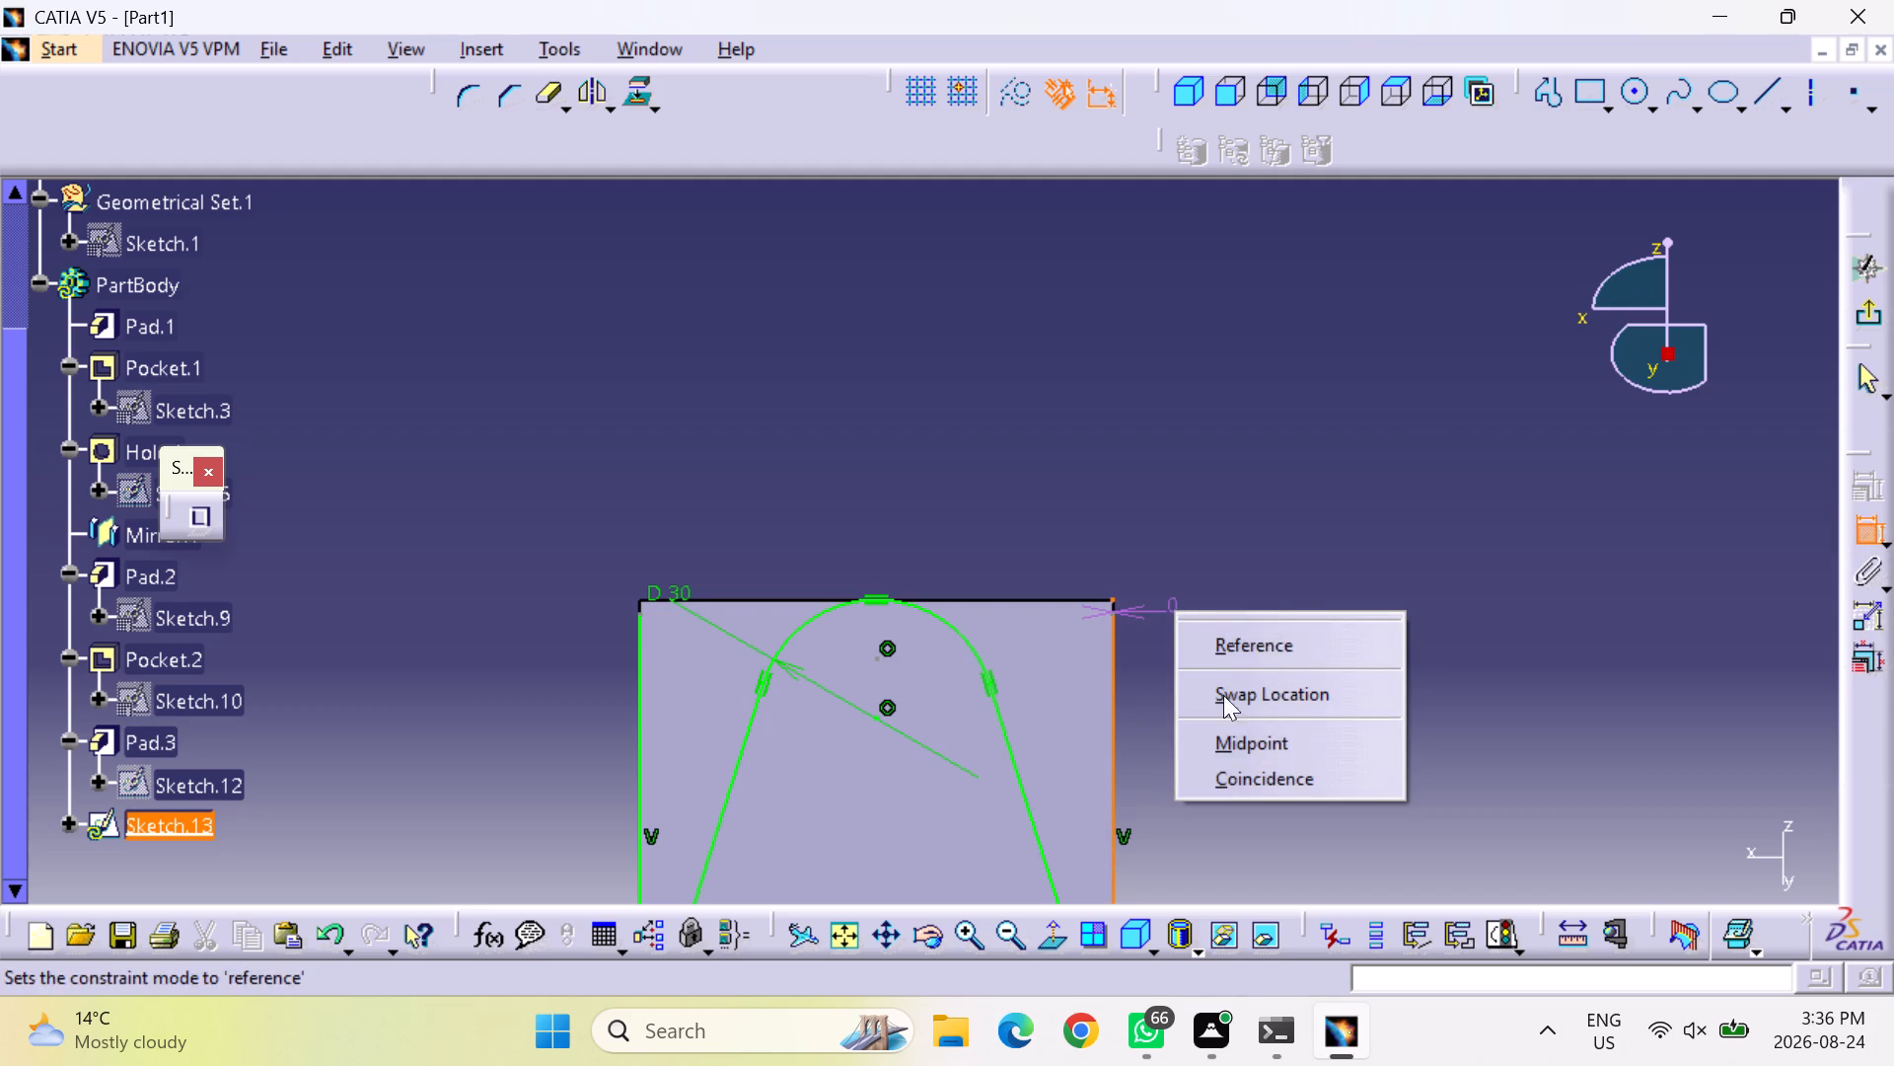
{"action": "left_click", "coordinate": [1244, 773]}
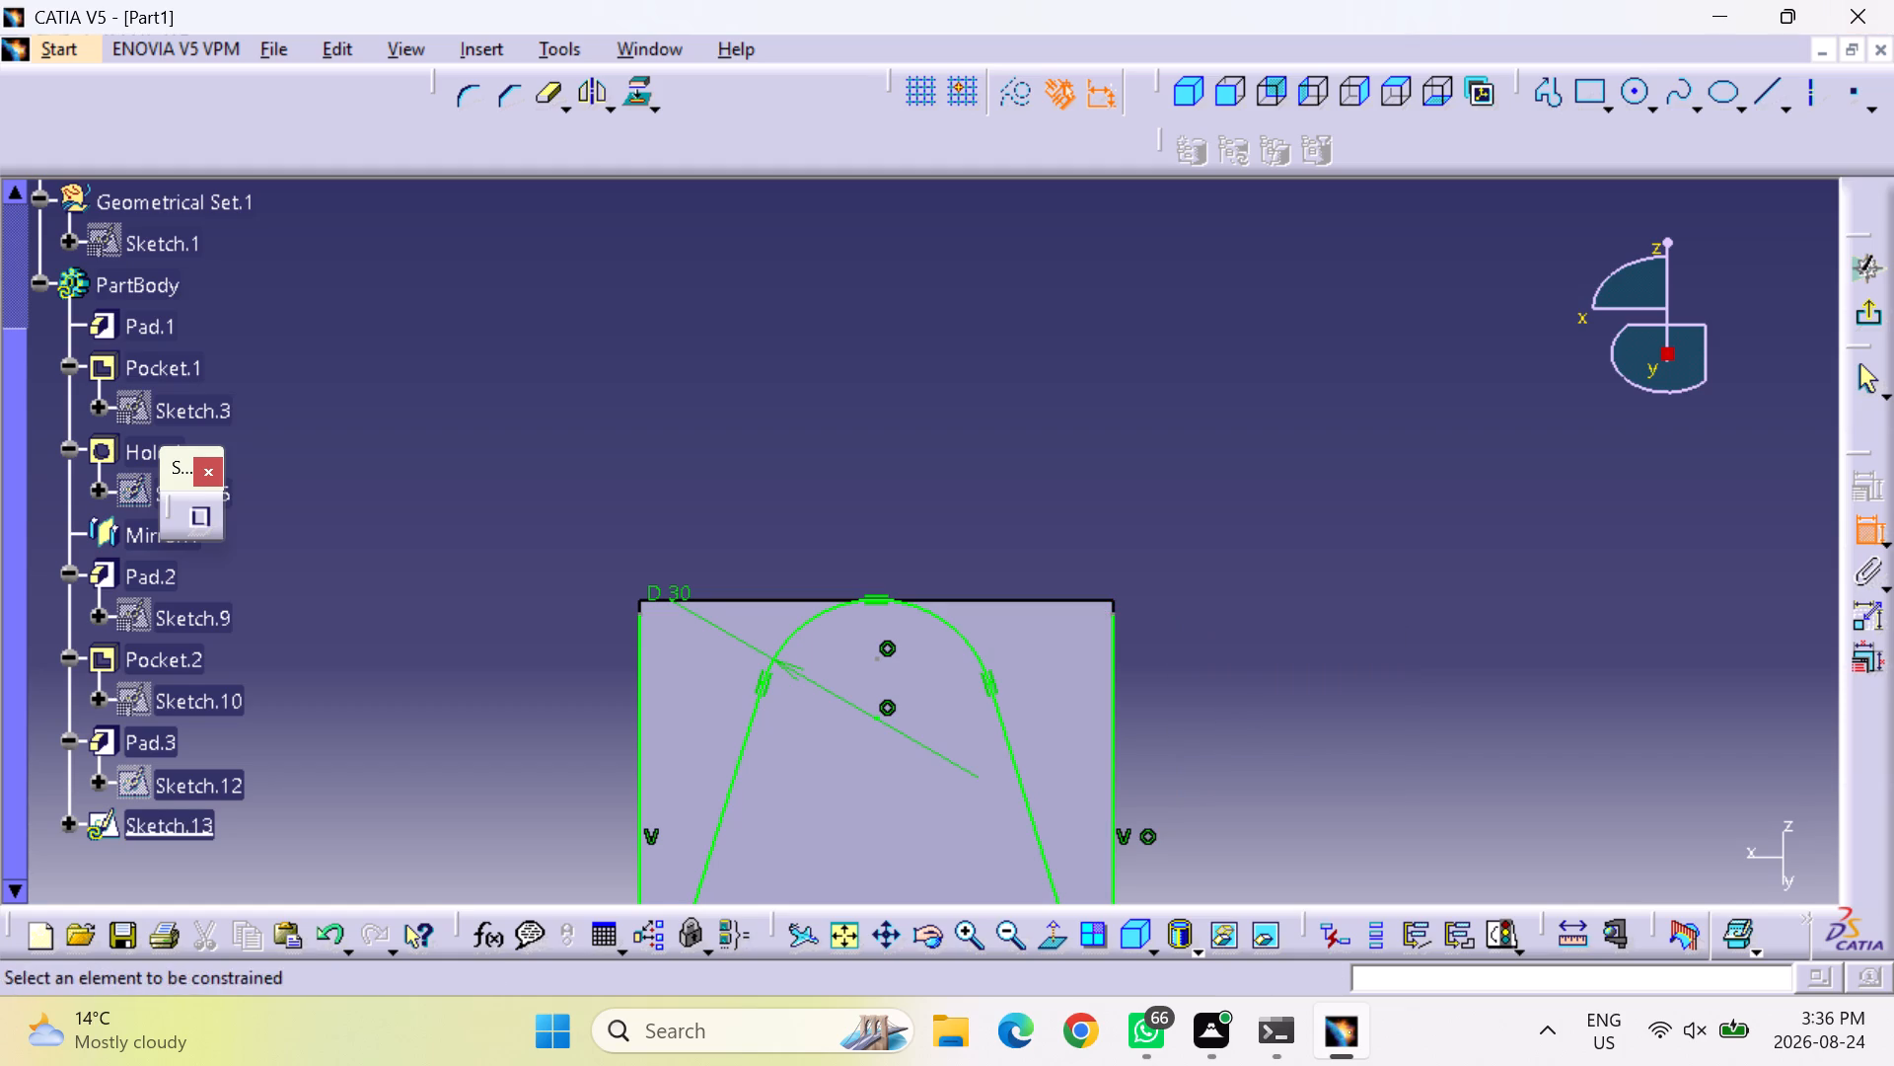
Constrain the upper endpoint of the vertical line on the slot's open side to the arm's free-end corner with Coincidence.
{"action": "left_click", "coordinate": [1110, 617]}
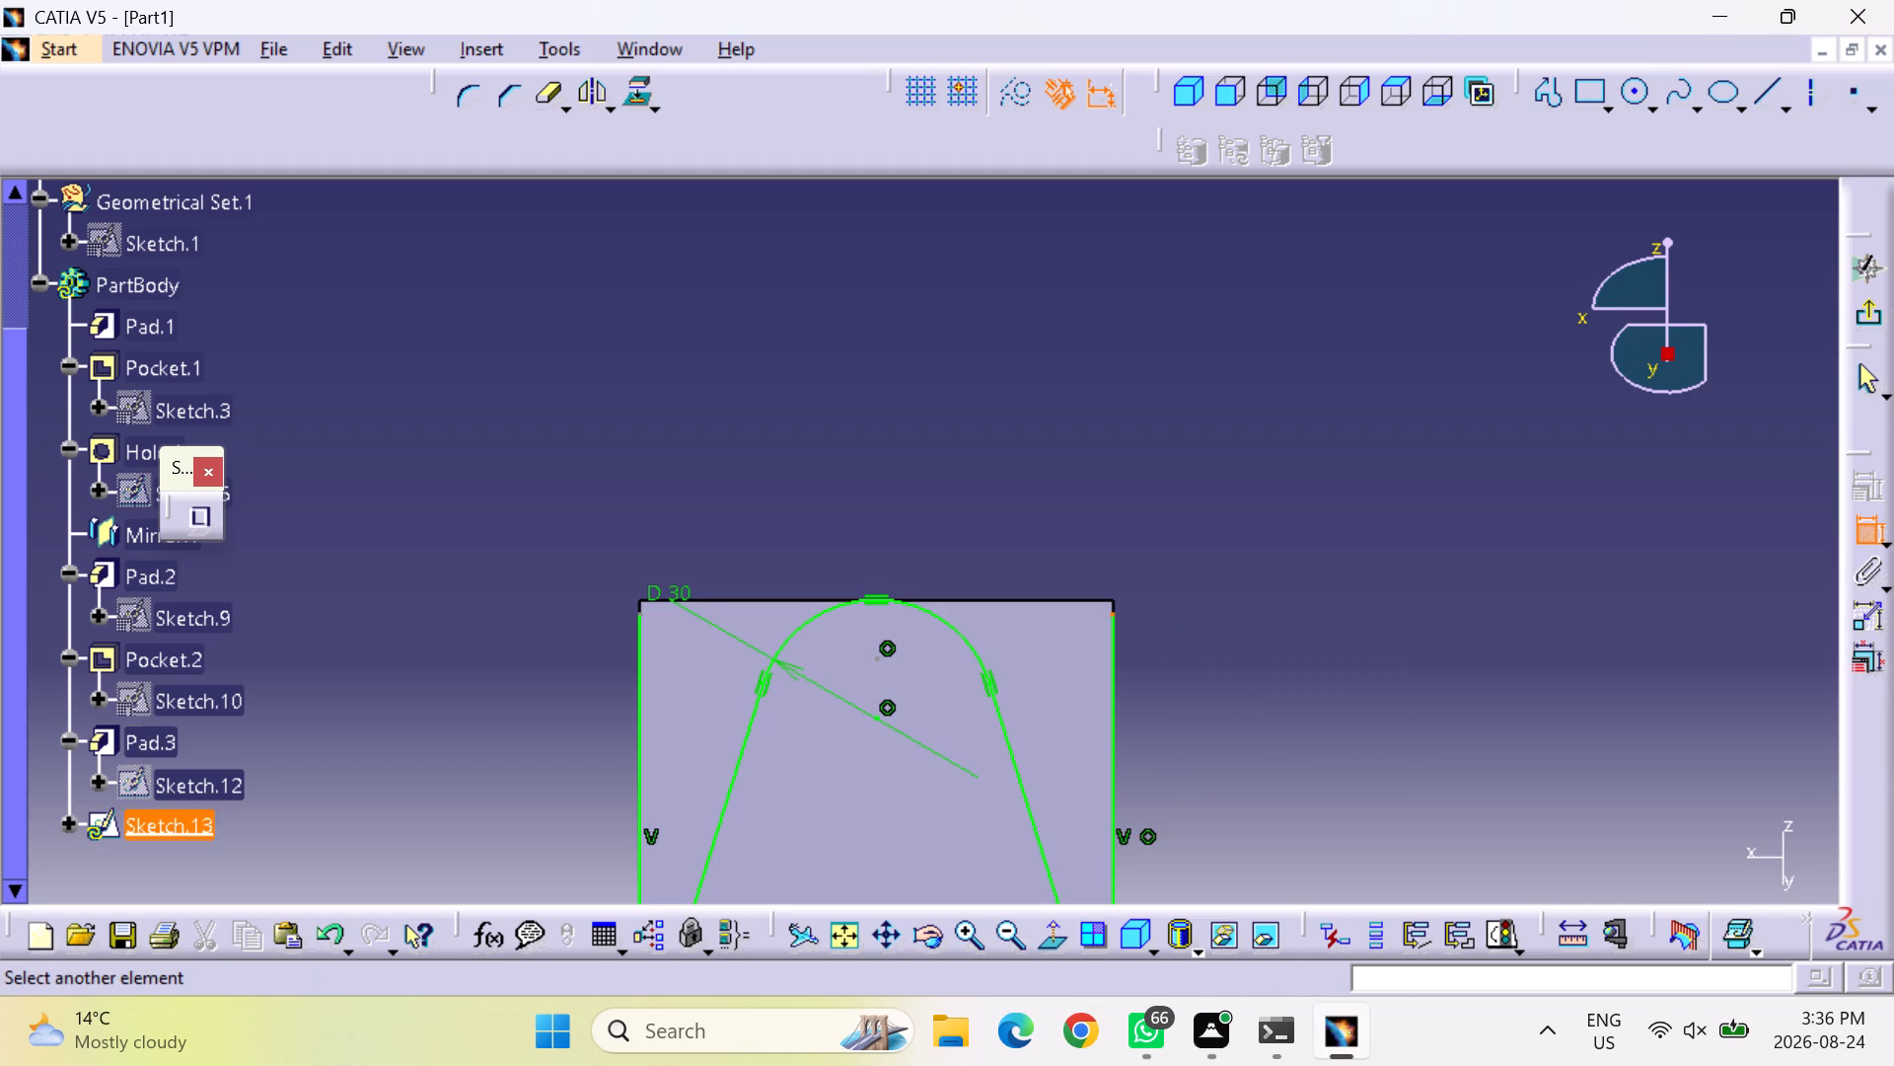
{"action": "left_click", "coordinate": [1116, 602]}
{"action": "right_click", "coordinate": [1116, 602]}
{"action": "left_click", "coordinate": [1229, 491]}
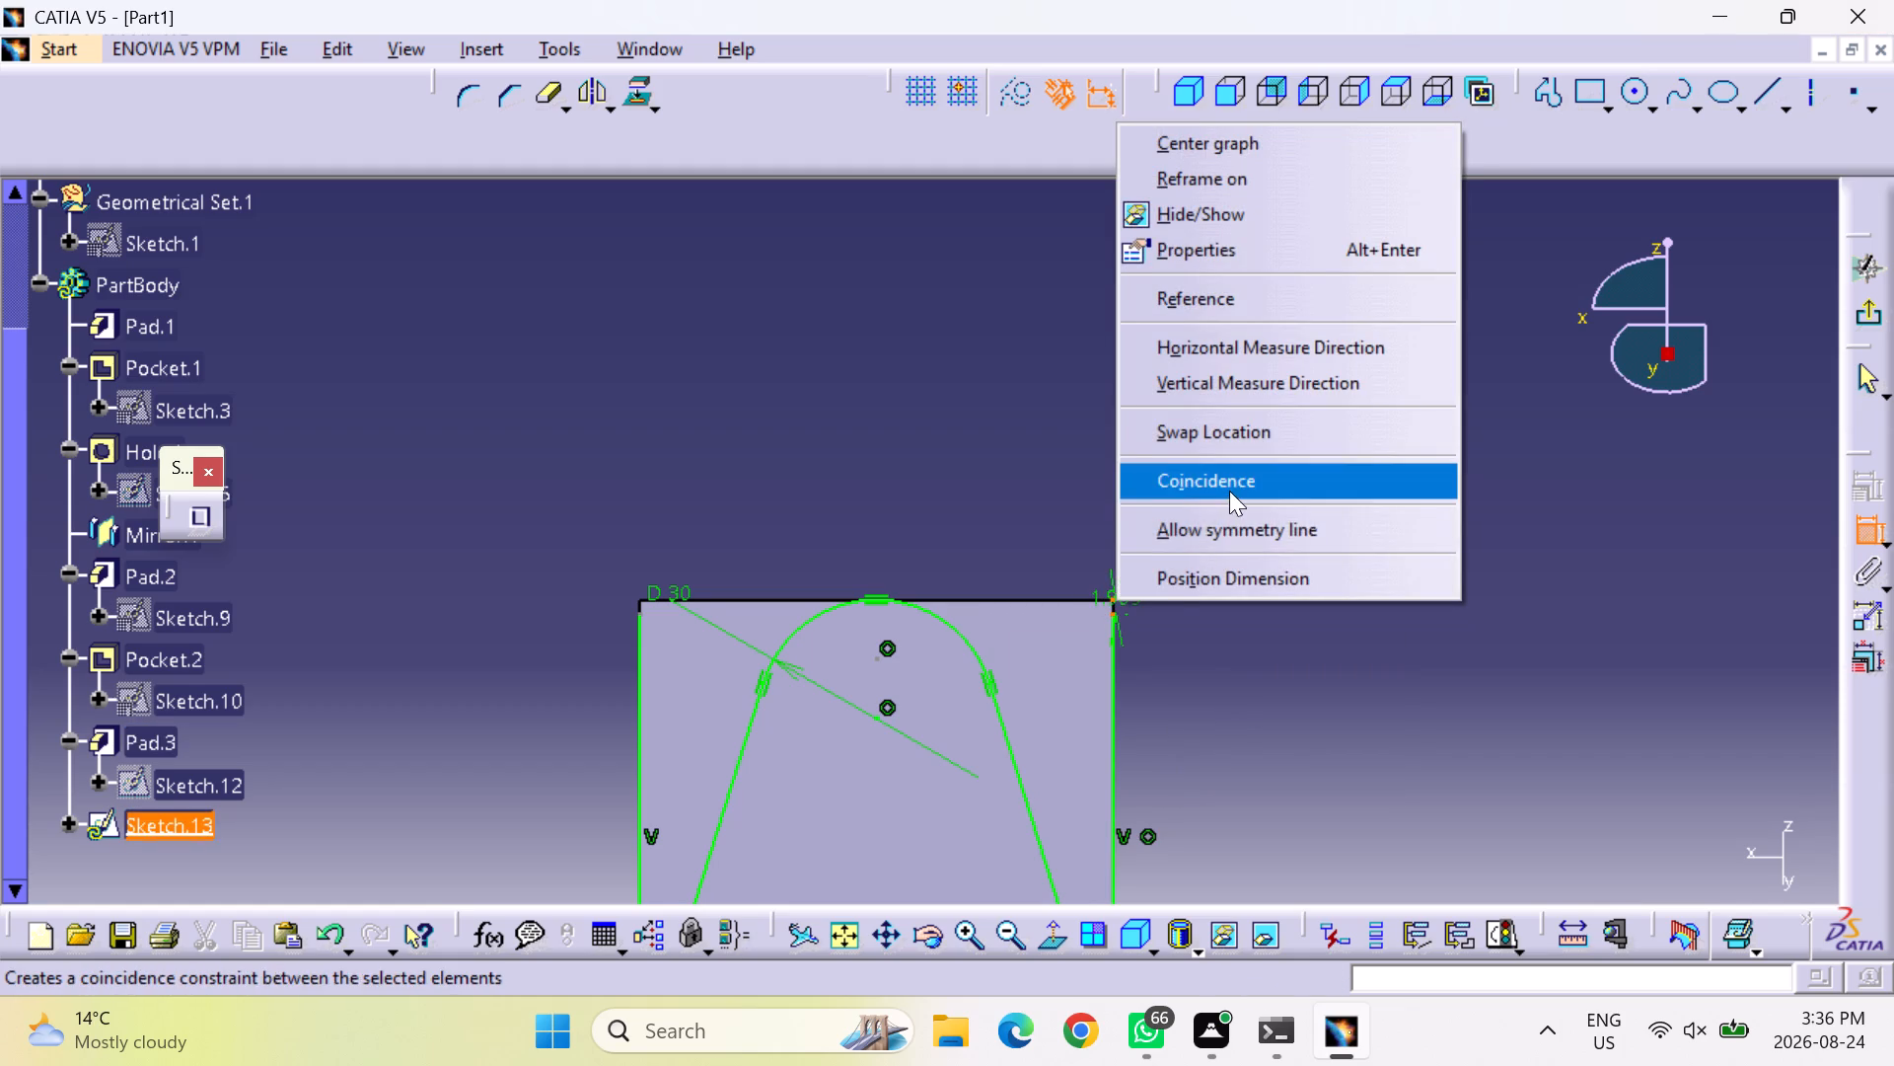
Constrain the upper endpoint of the vertical line opposite the slot's open side to its free-end corner with Coincidence.
{"action": "left_click", "coordinate": [634, 618]}
{"action": "left_click", "coordinate": [636, 603]}
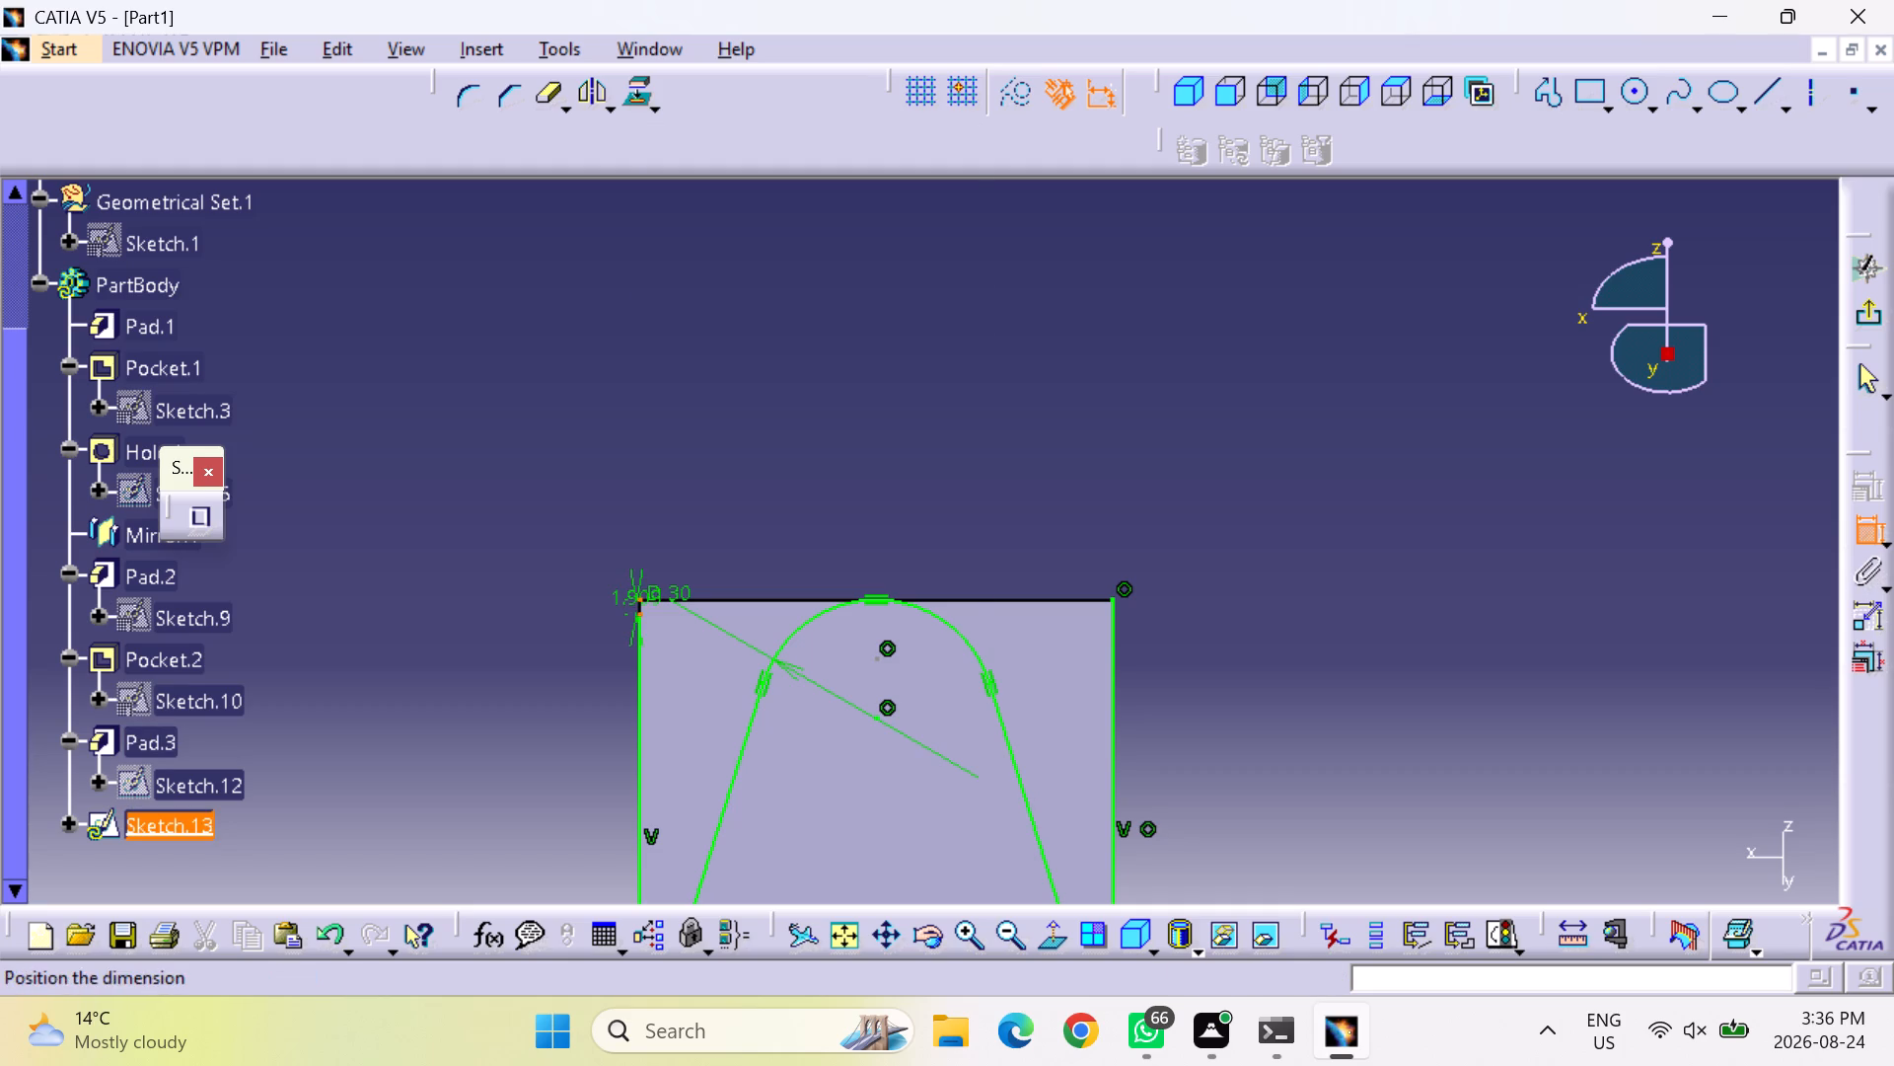
{"action": "right_click", "coordinate": [636, 603]}
{"action": "left_click", "coordinate": [745, 490]}
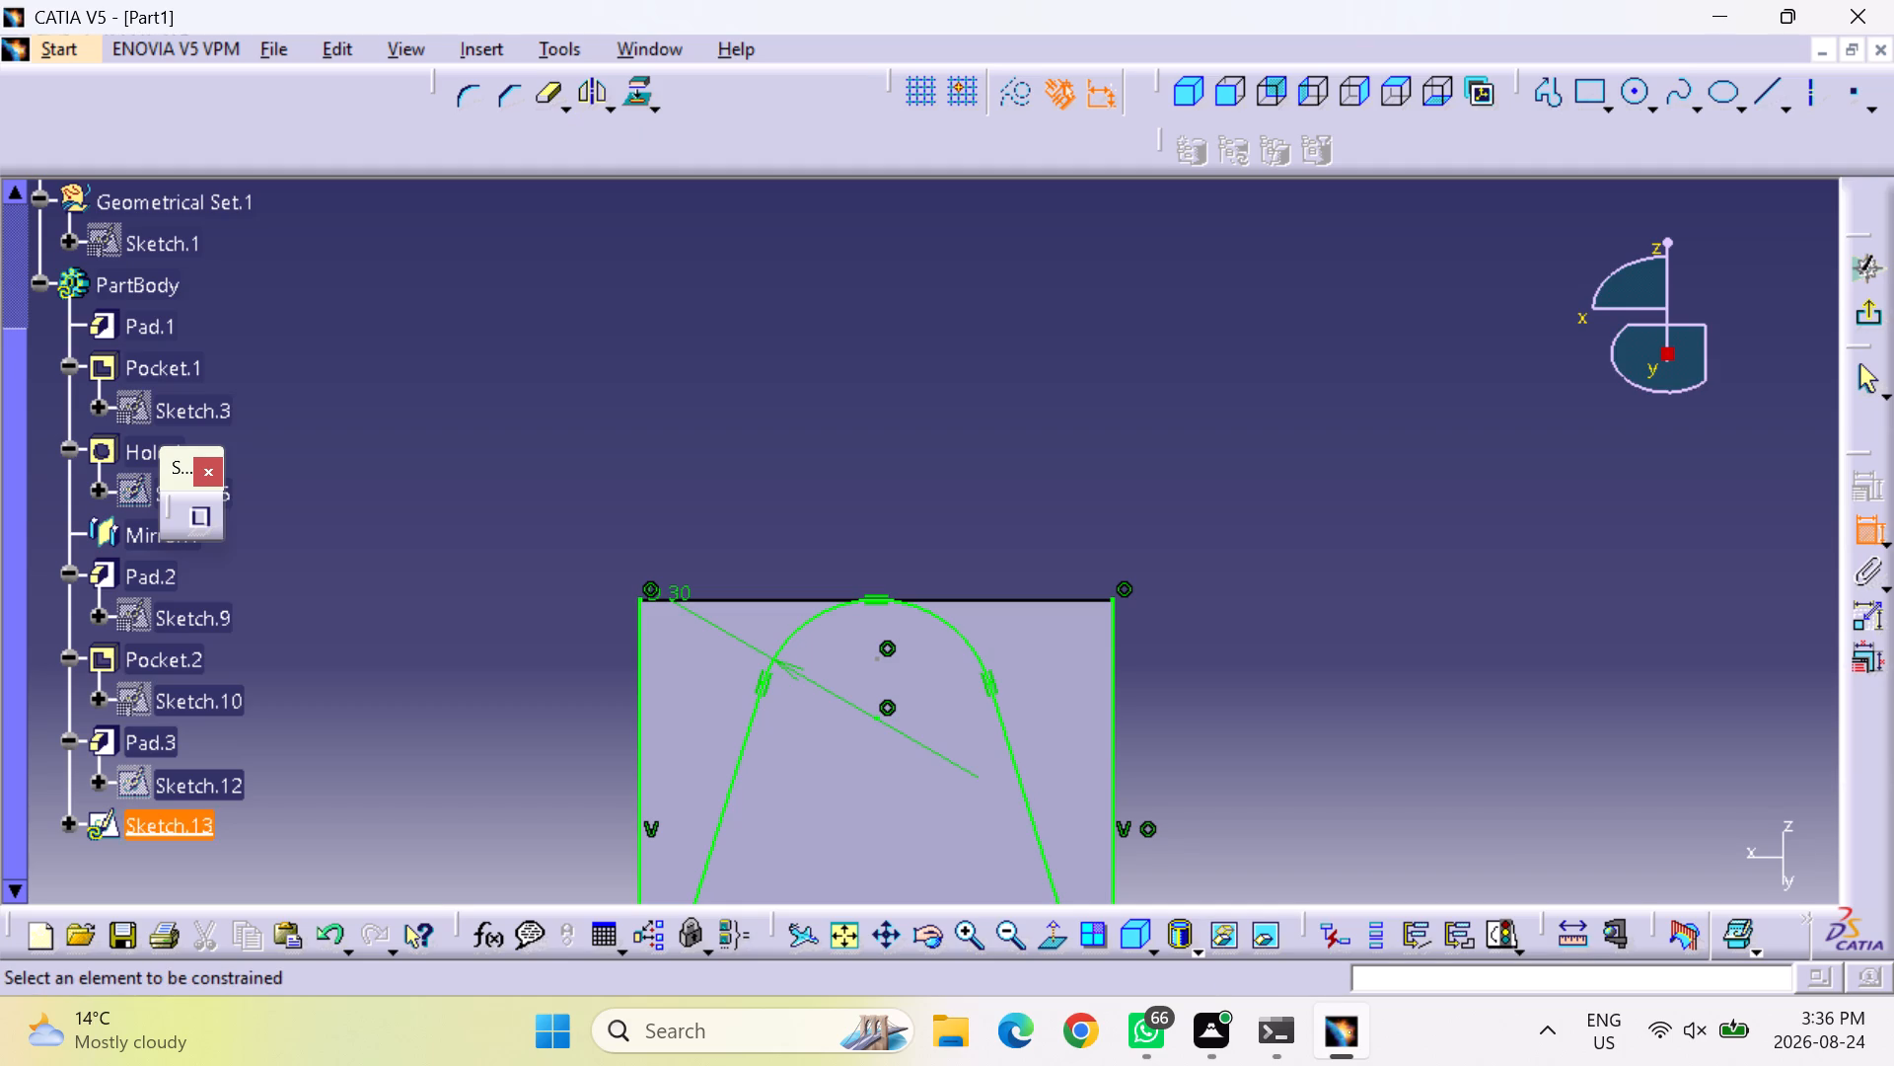
Exit the sketch of the arm's tapered outline and return to the 3D part.
{"action": "left_click", "coordinate": [1872, 315]}
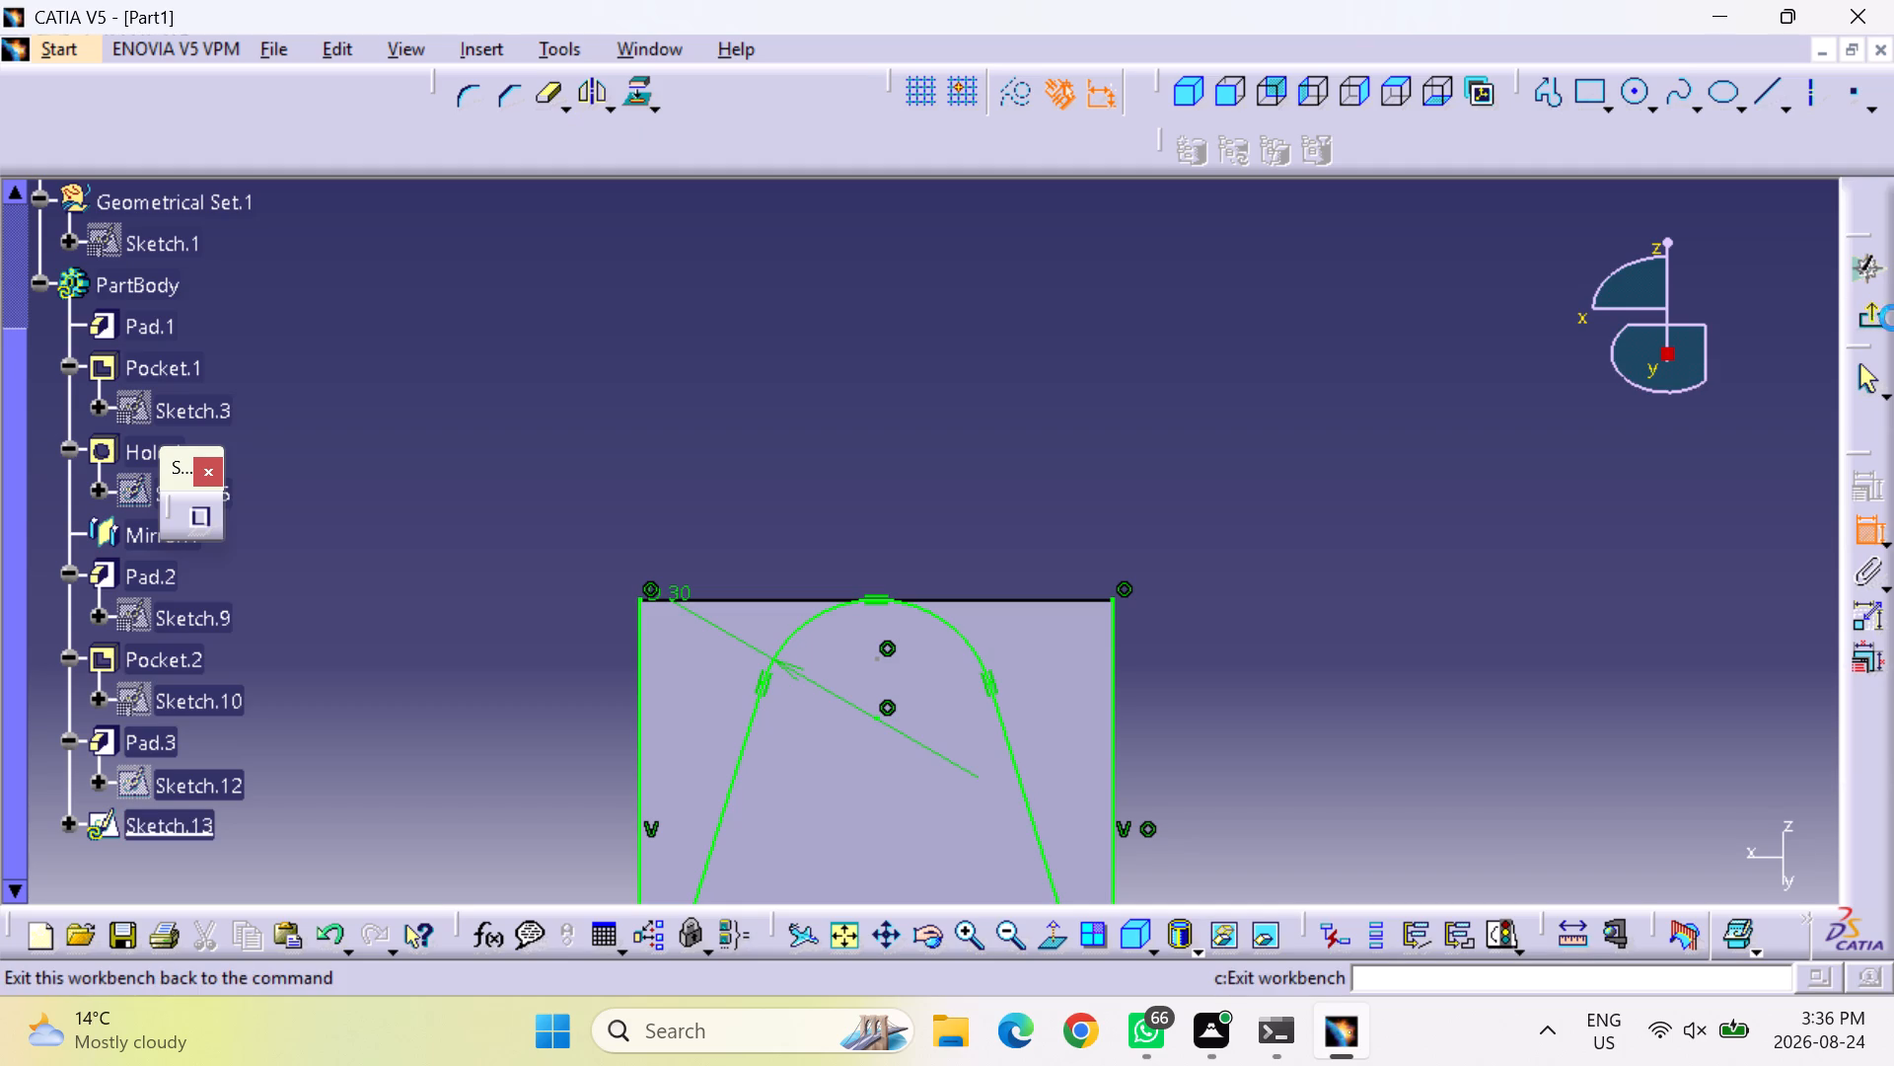
{"action": "middle_click_drag", "start_coordinate": [1230, 563], "coordinate": [1216, 562]}
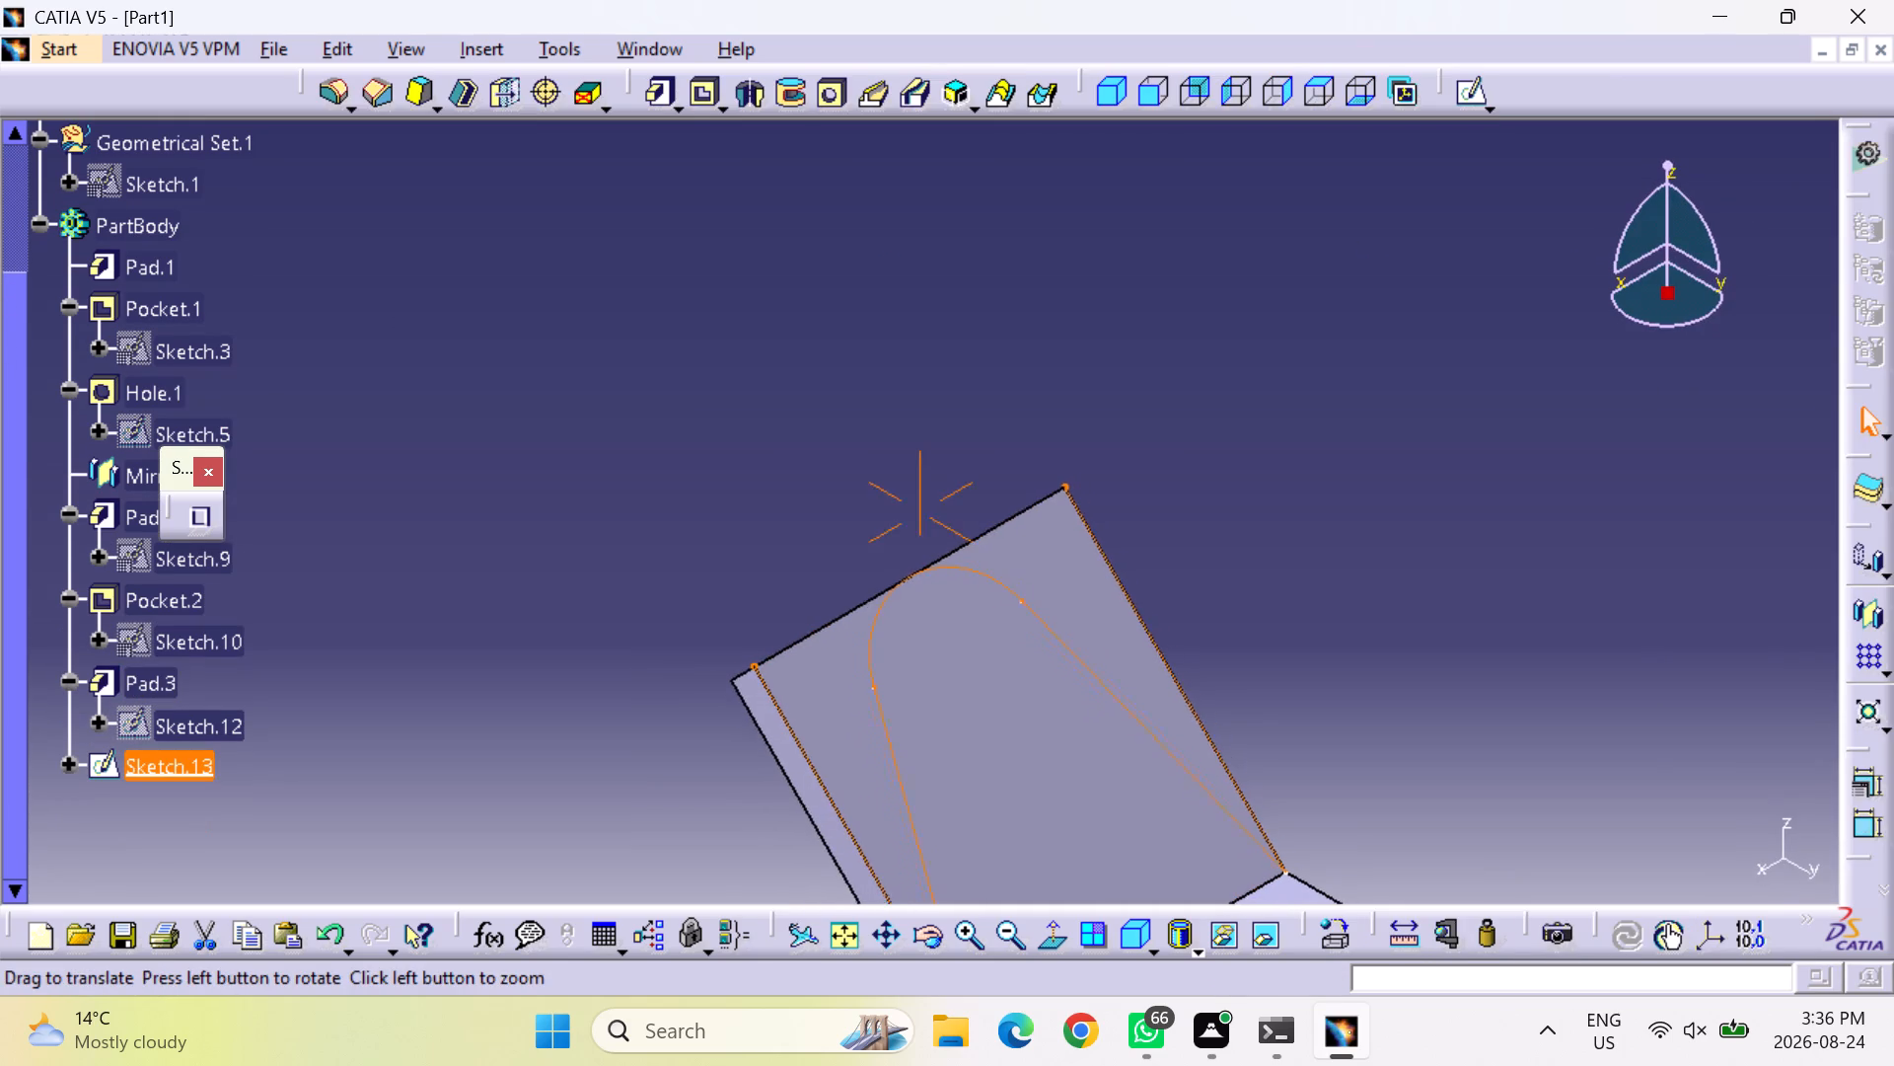
{"action": "middle_click_drag", "start_coordinate": [1216, 562], "coordinate": [1041, 309]}
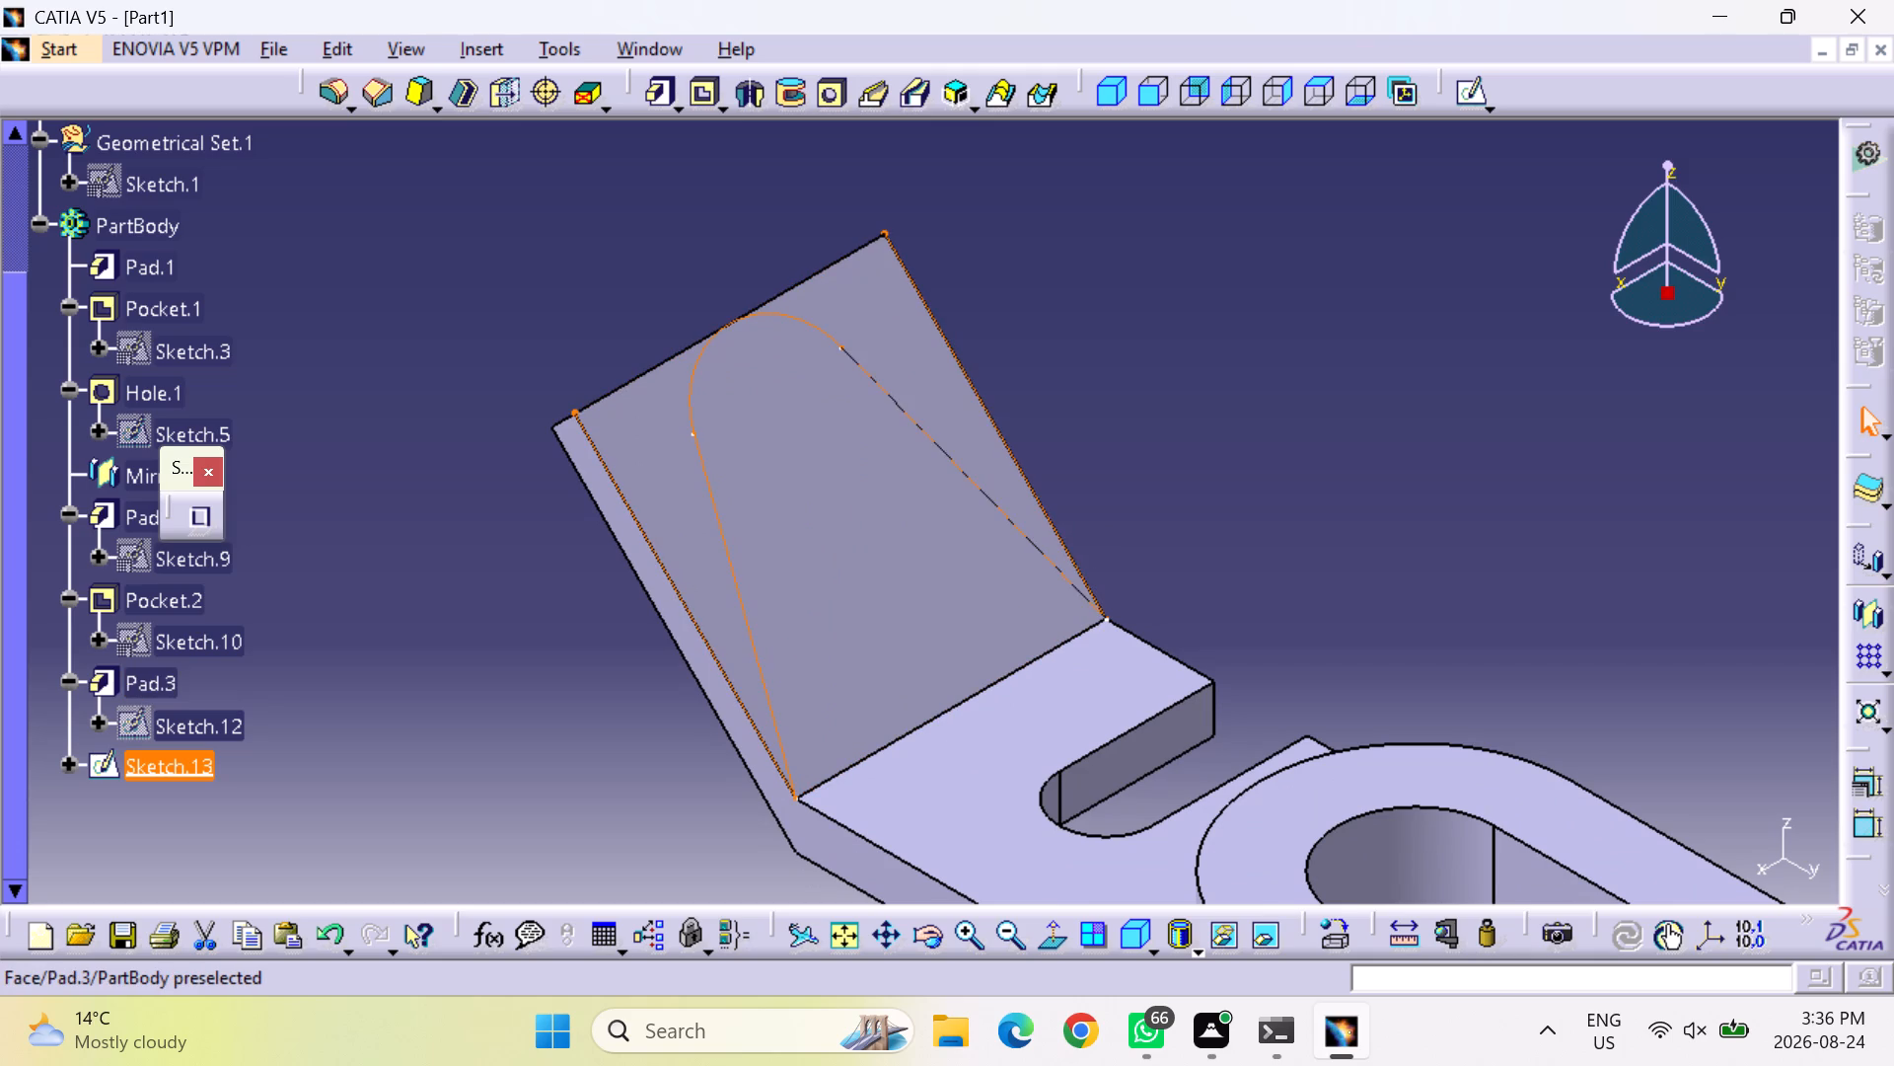
Reopen the arm's tapered outline sketch to check its geometry and constraints, and exit it again.
{"action": "double_click", "coordinate": [871, 385]}
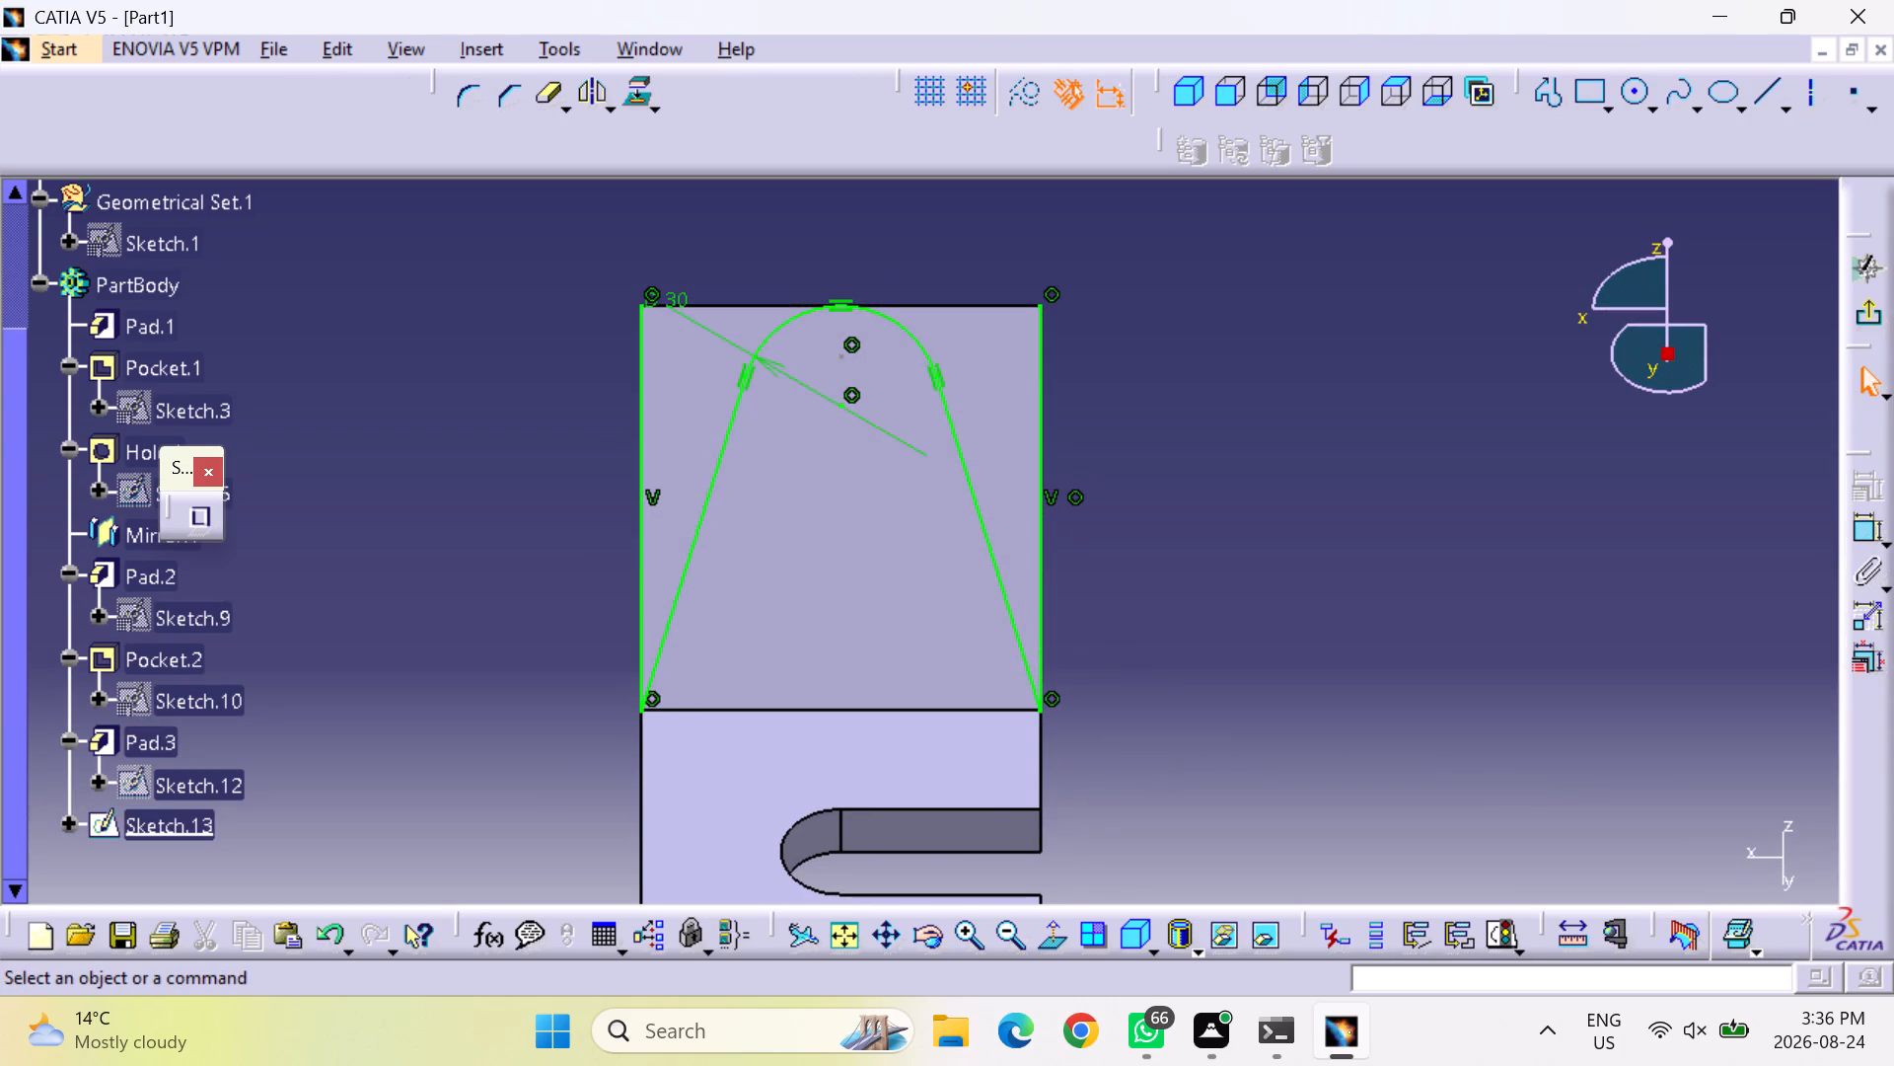
{"action": "left_click", "coordinate": [1861, 317]}
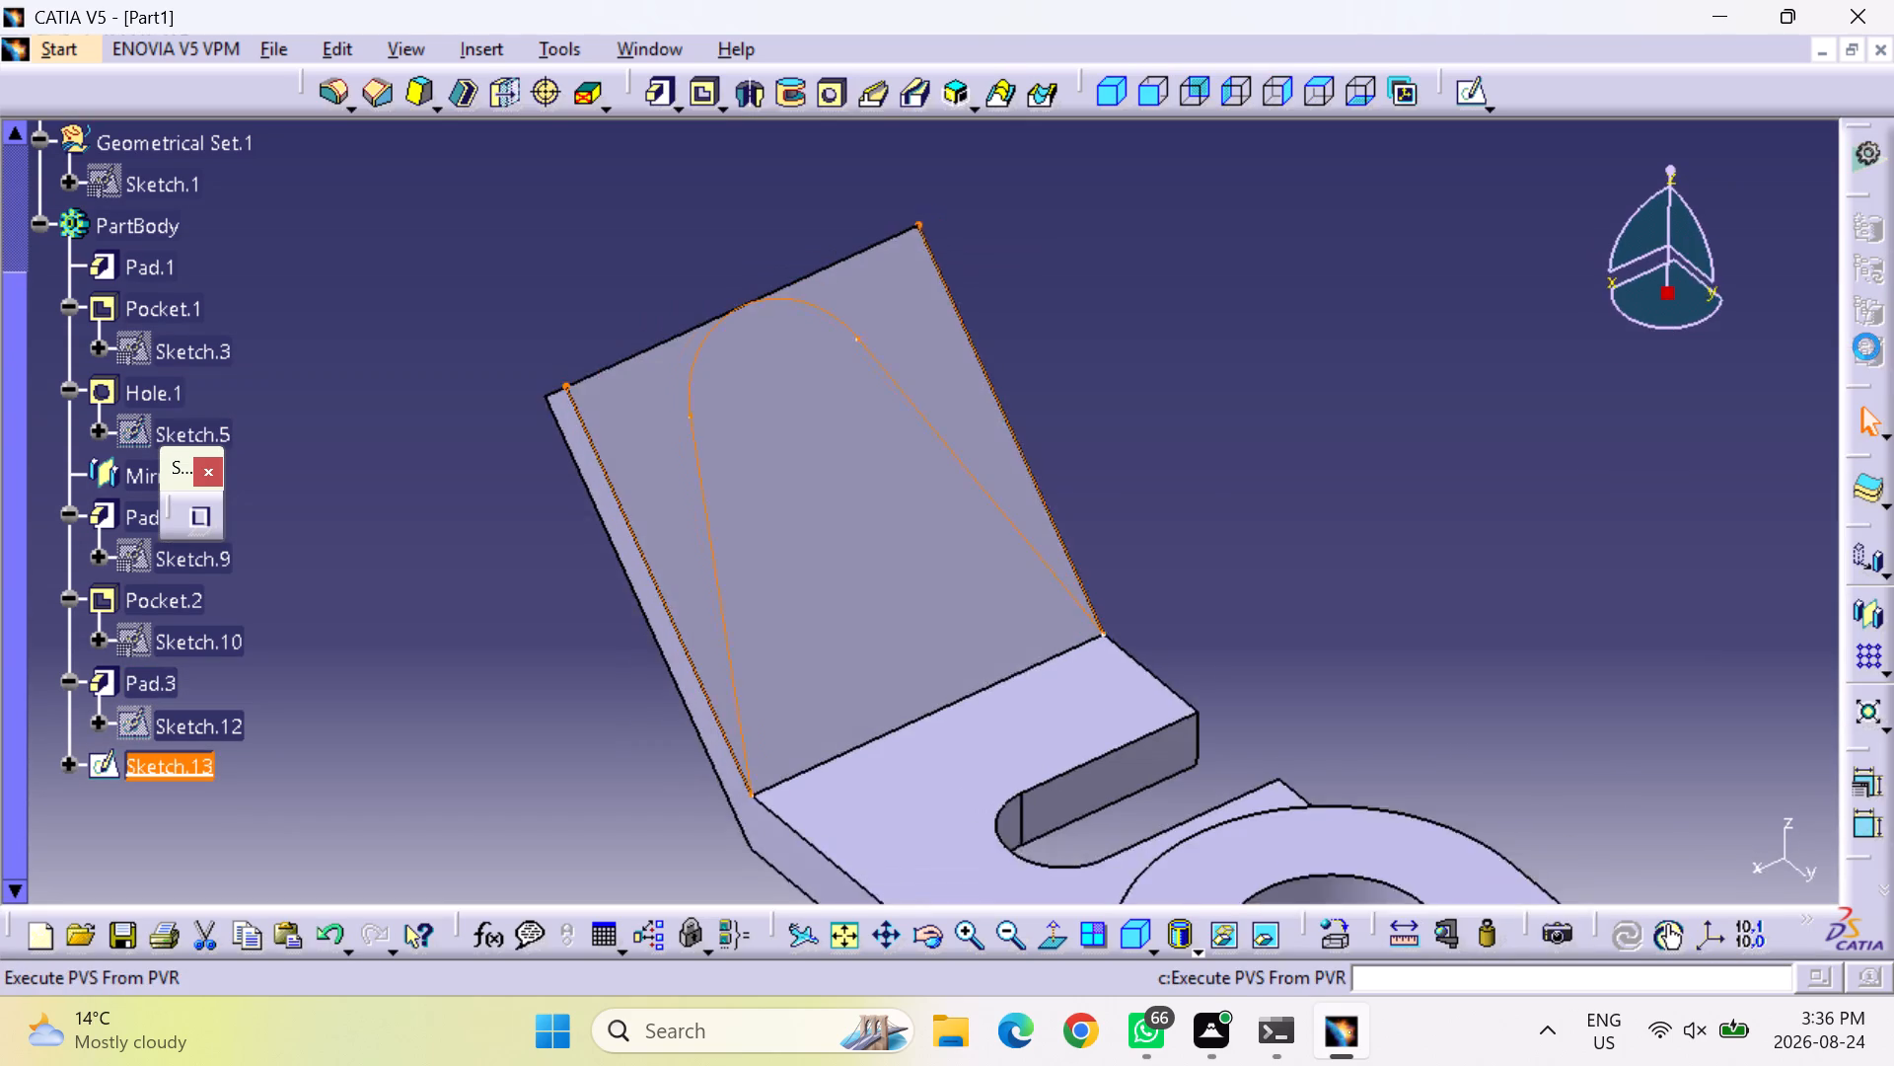
{"action": "left_click", "coordinate": [1338, 512]}
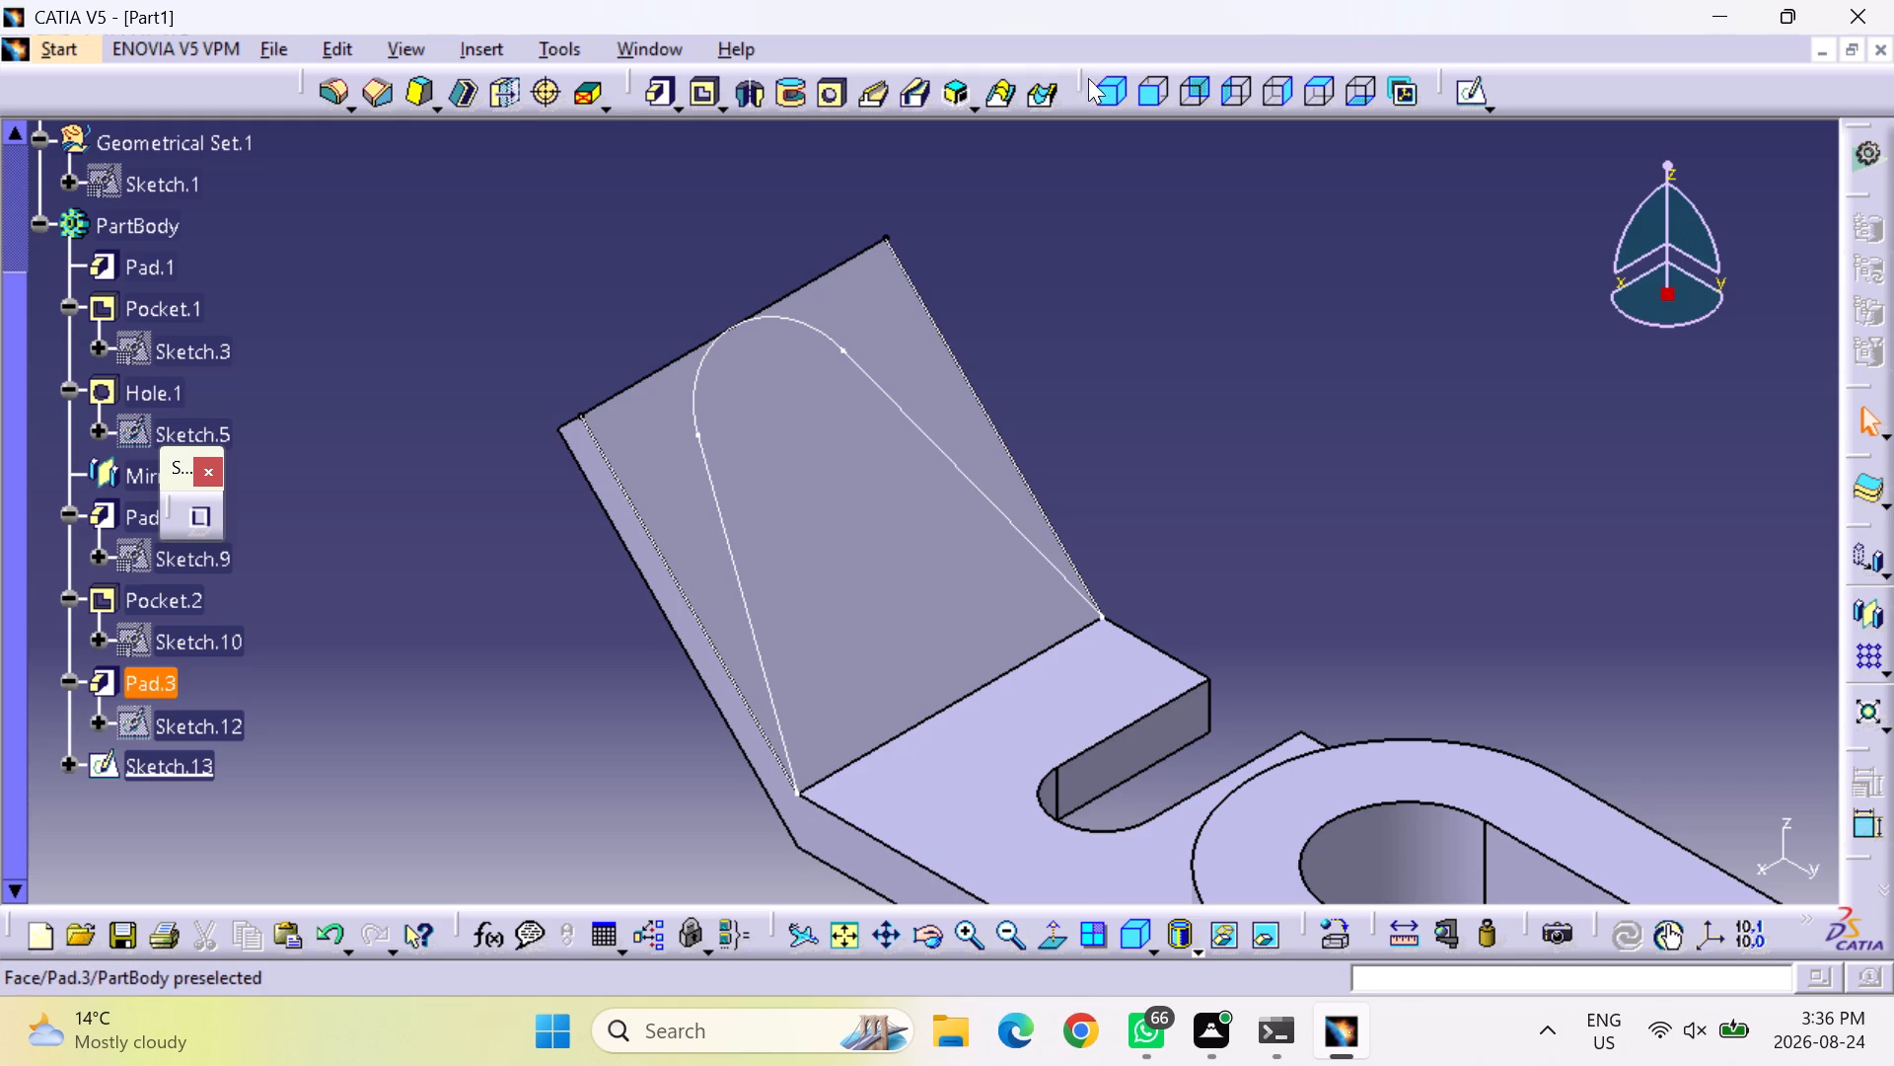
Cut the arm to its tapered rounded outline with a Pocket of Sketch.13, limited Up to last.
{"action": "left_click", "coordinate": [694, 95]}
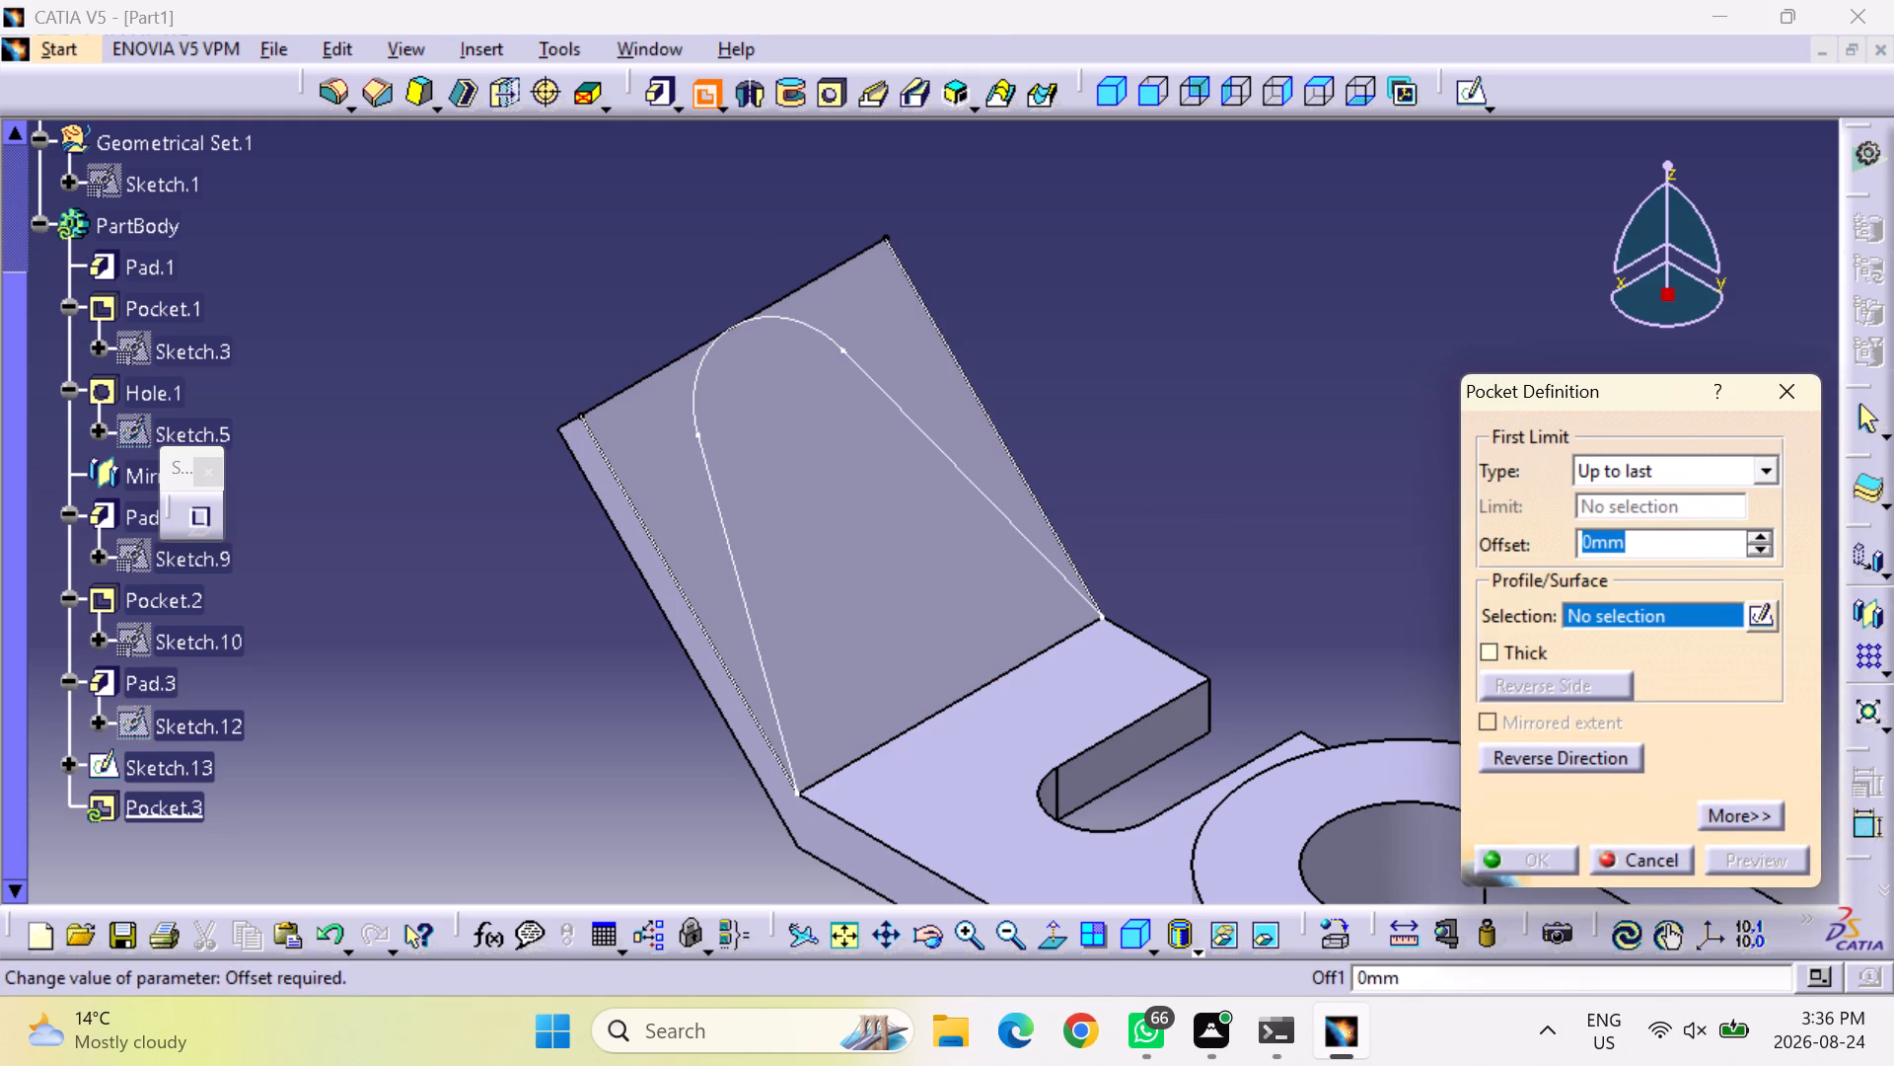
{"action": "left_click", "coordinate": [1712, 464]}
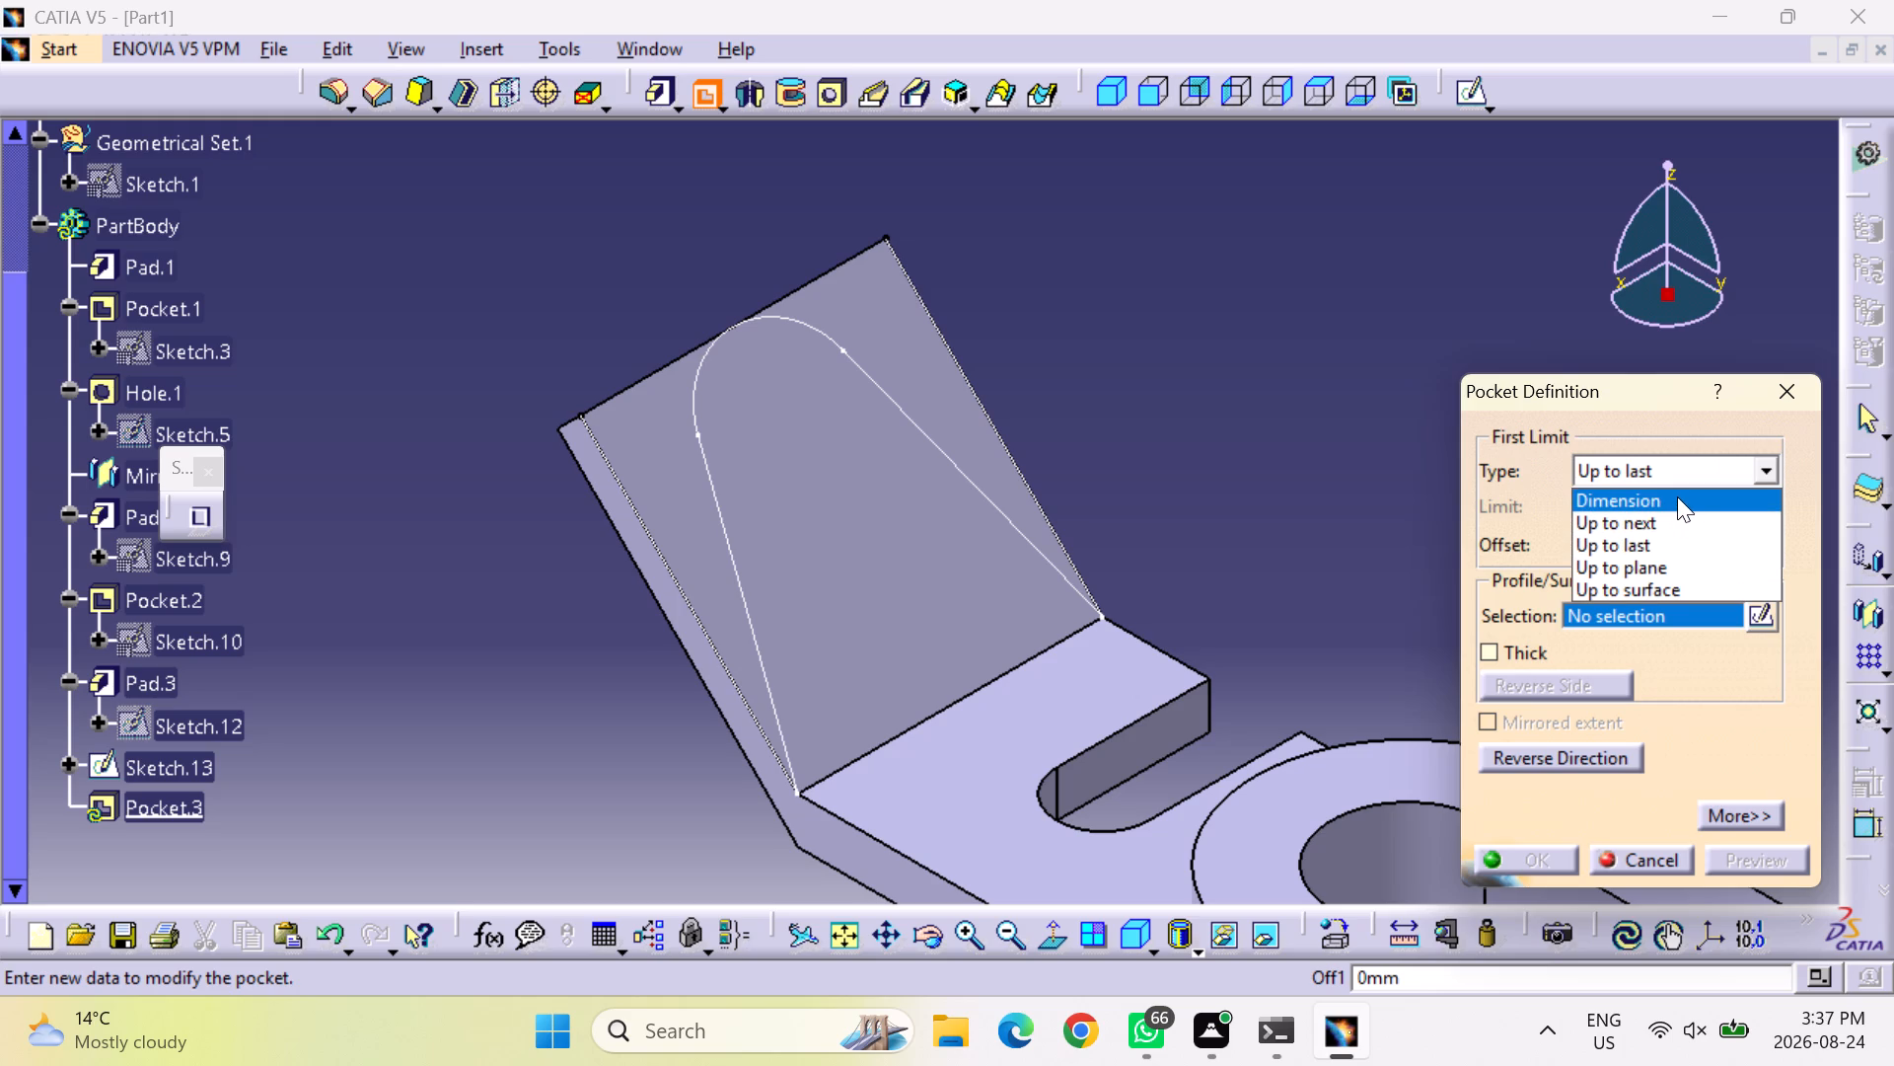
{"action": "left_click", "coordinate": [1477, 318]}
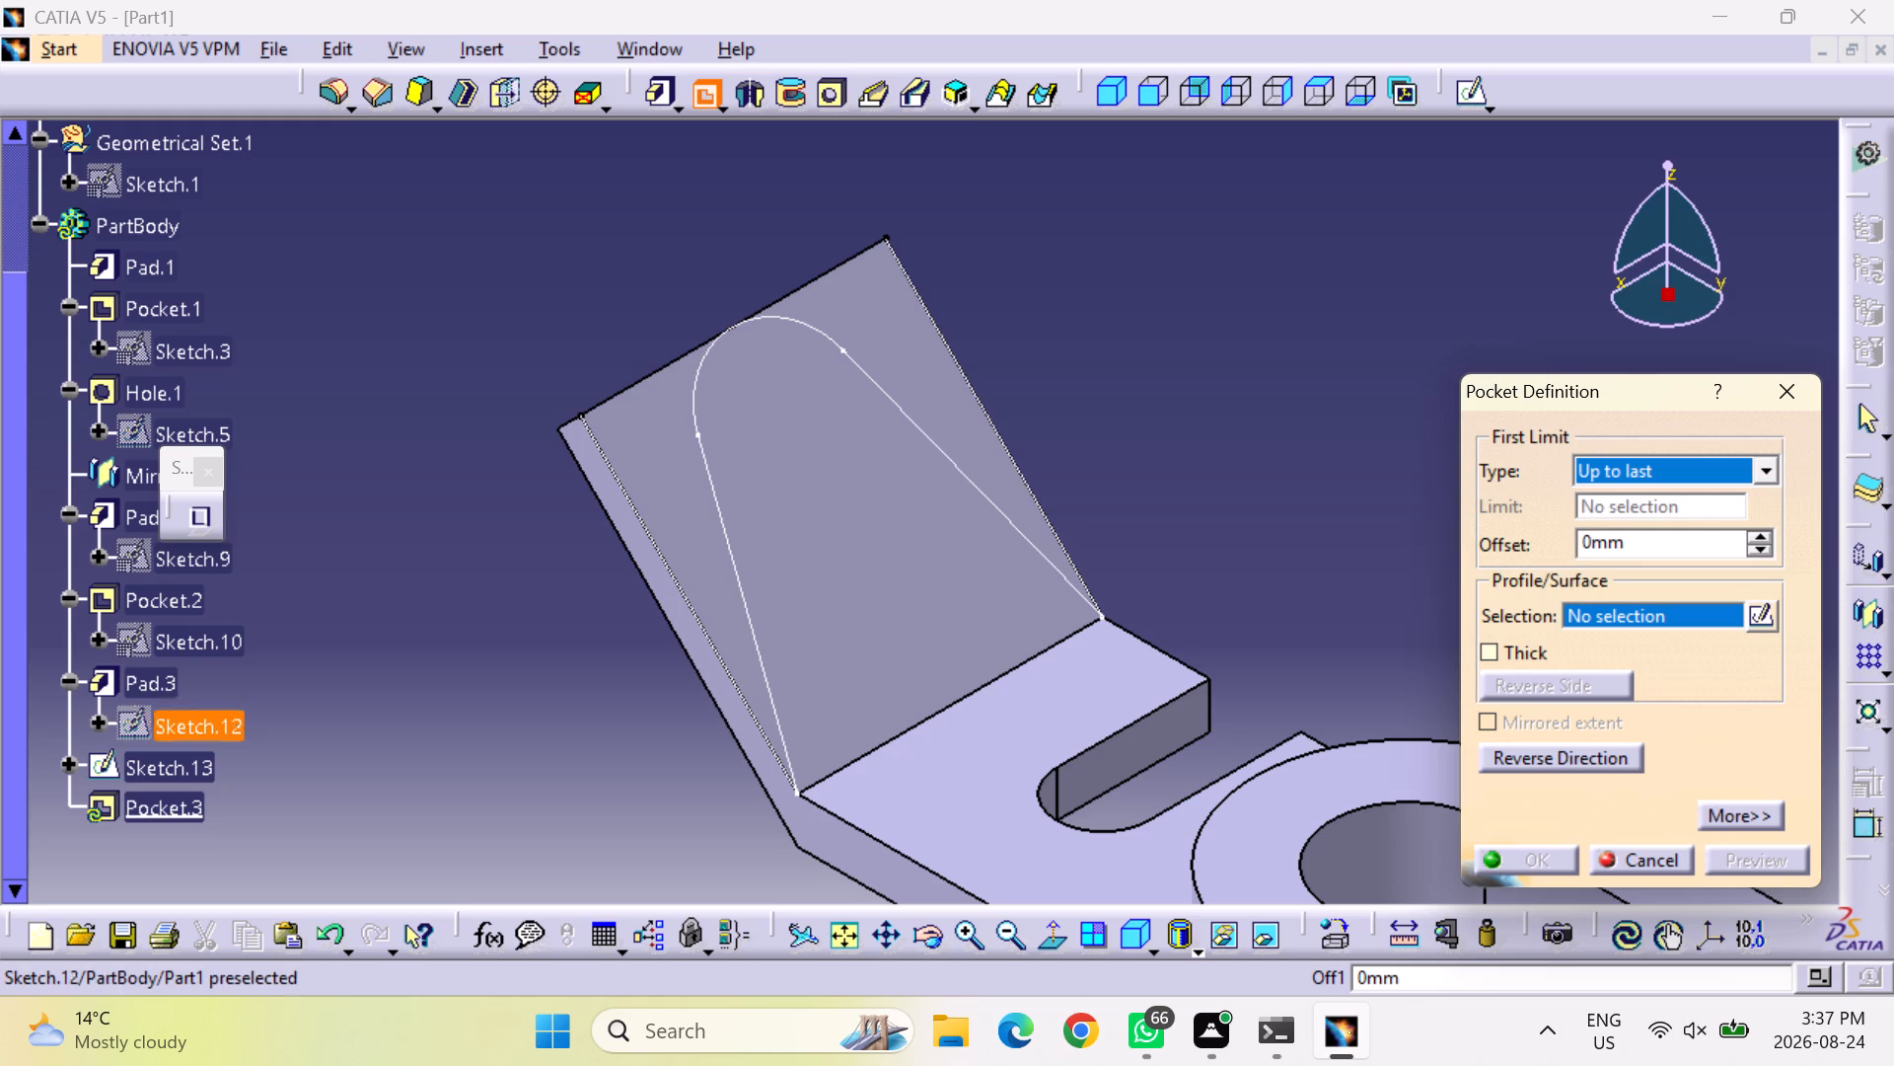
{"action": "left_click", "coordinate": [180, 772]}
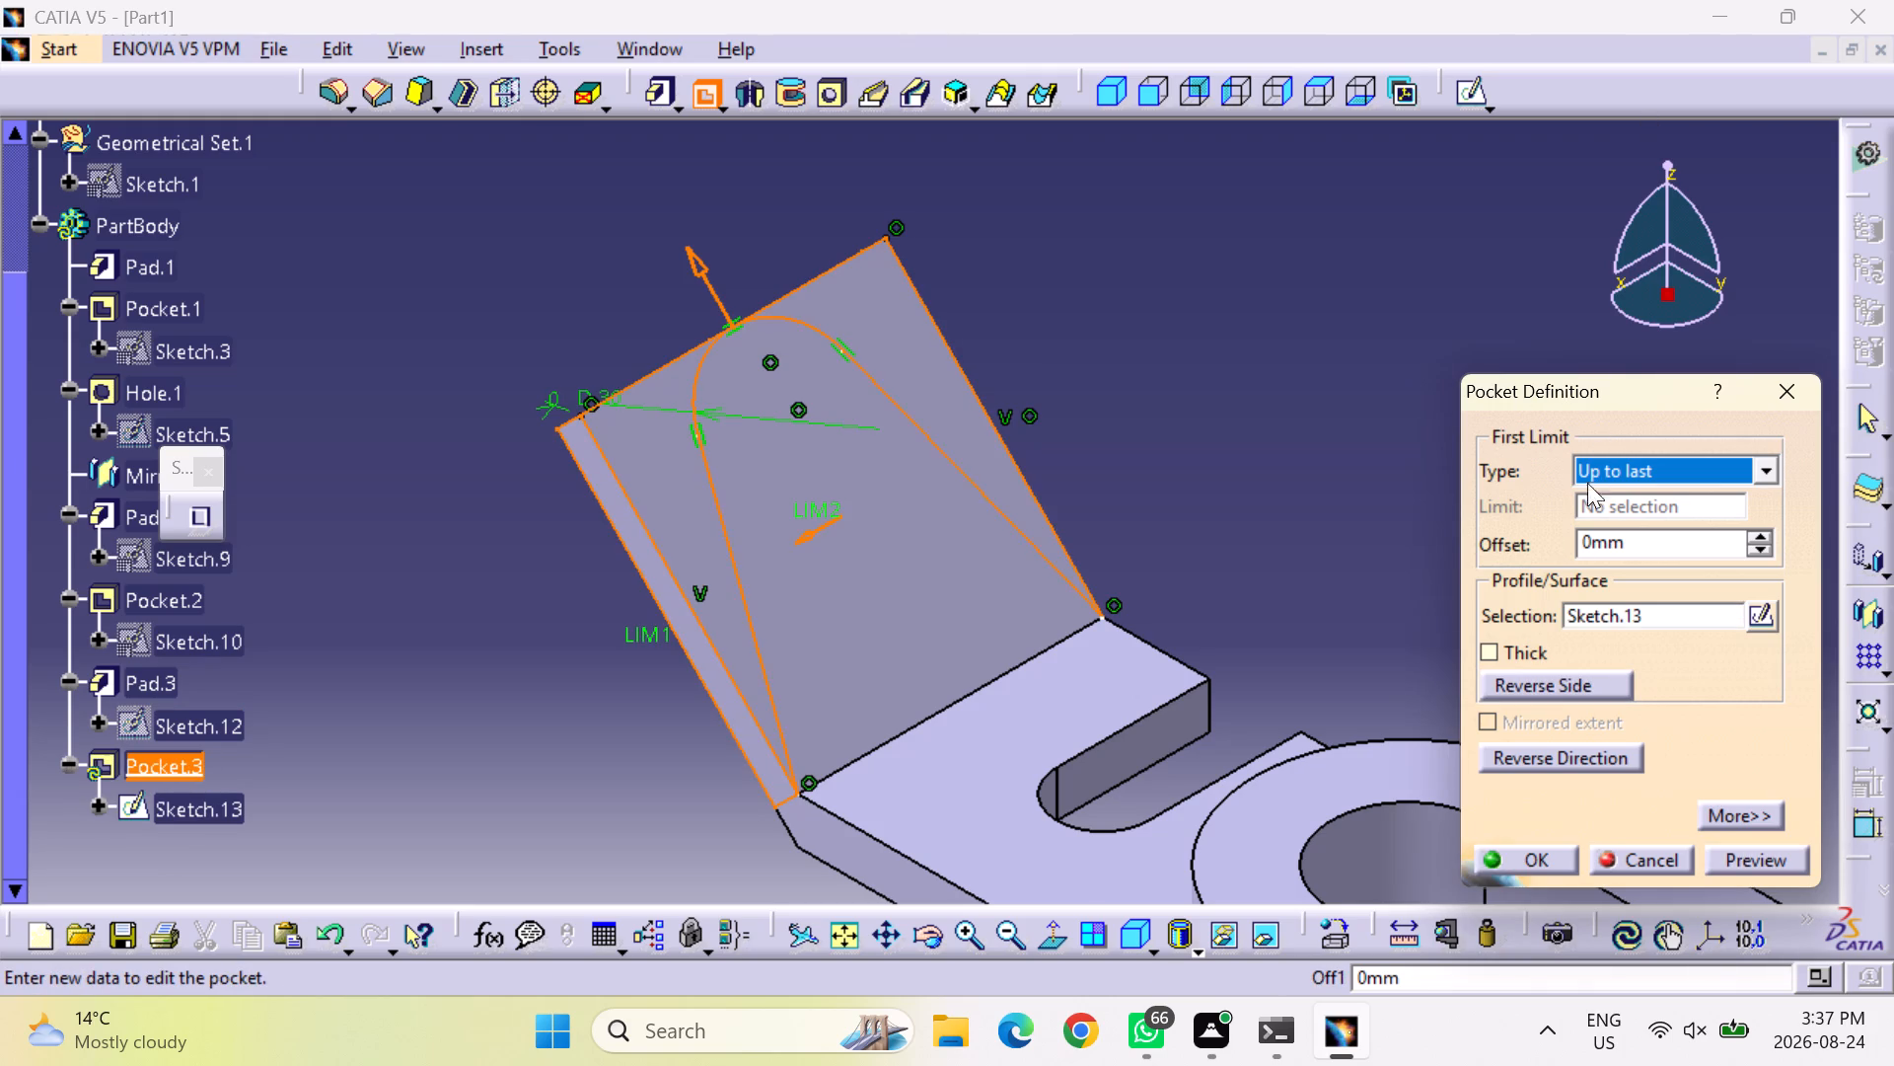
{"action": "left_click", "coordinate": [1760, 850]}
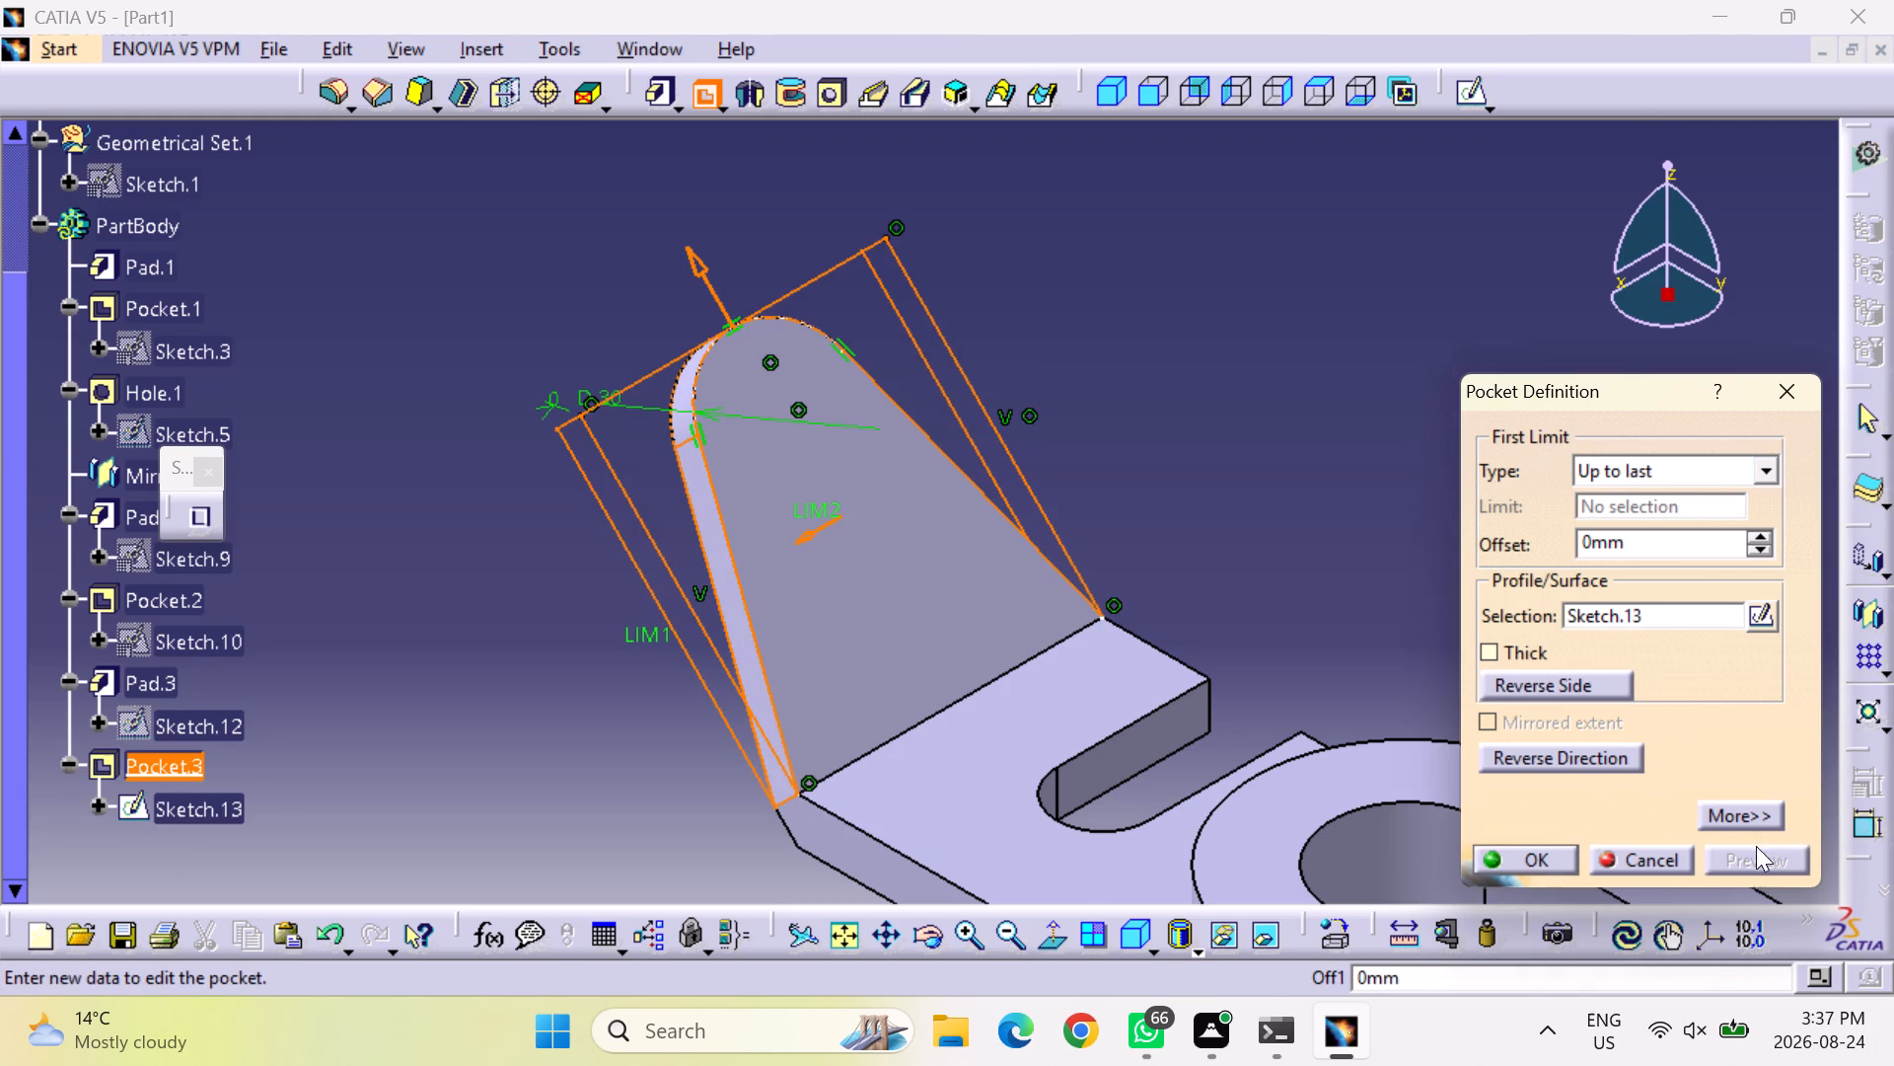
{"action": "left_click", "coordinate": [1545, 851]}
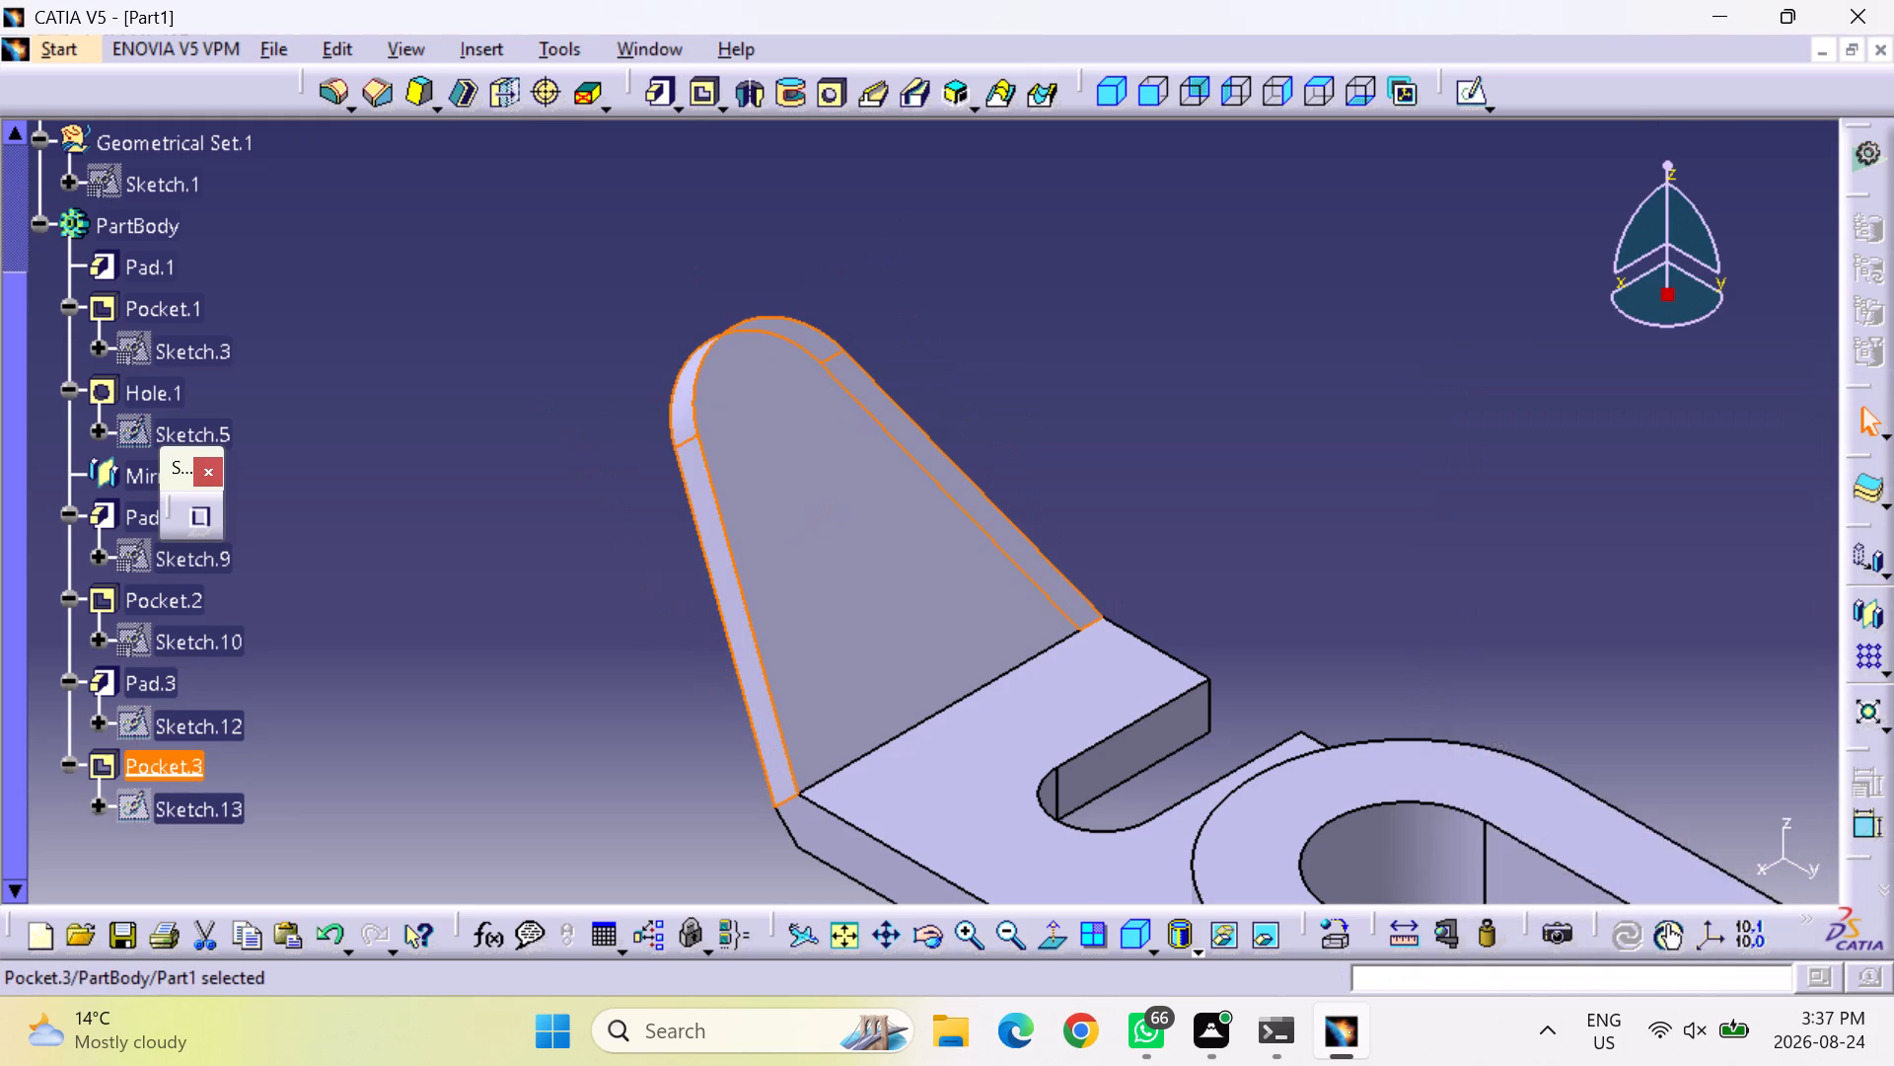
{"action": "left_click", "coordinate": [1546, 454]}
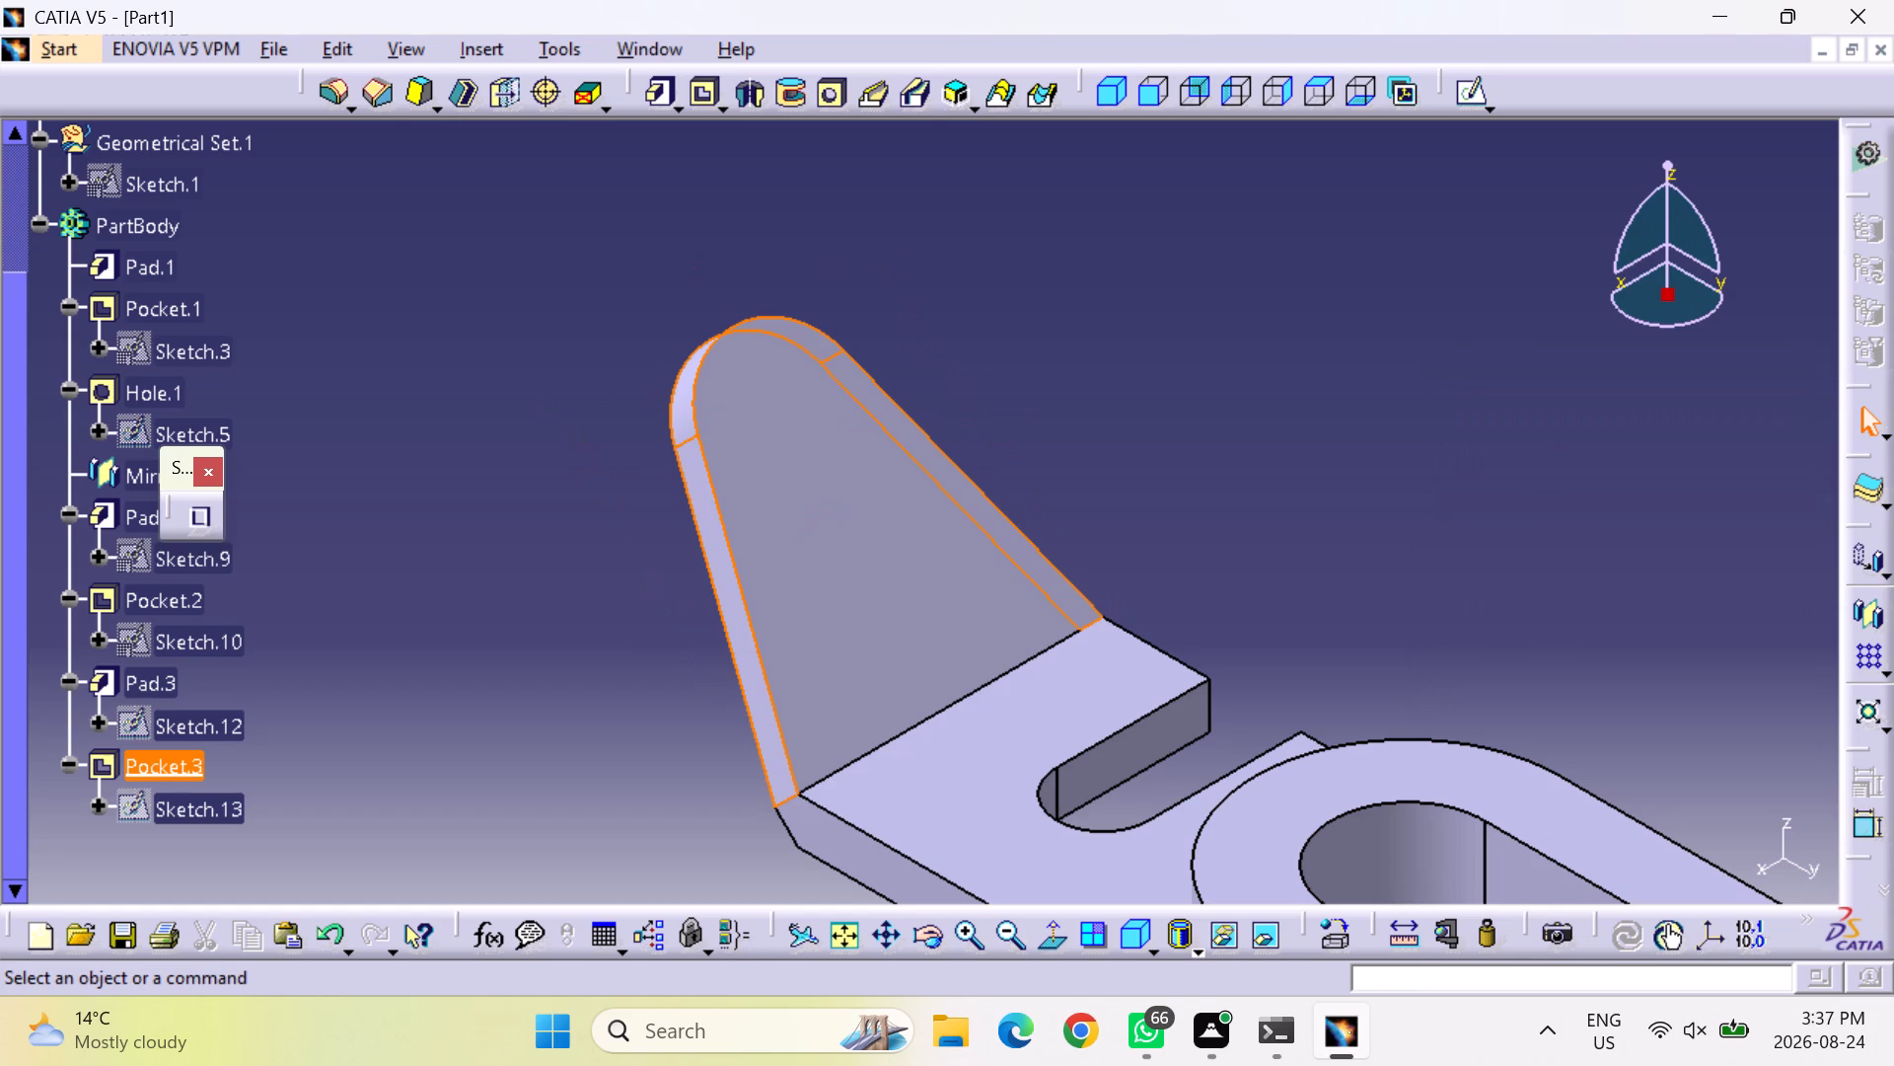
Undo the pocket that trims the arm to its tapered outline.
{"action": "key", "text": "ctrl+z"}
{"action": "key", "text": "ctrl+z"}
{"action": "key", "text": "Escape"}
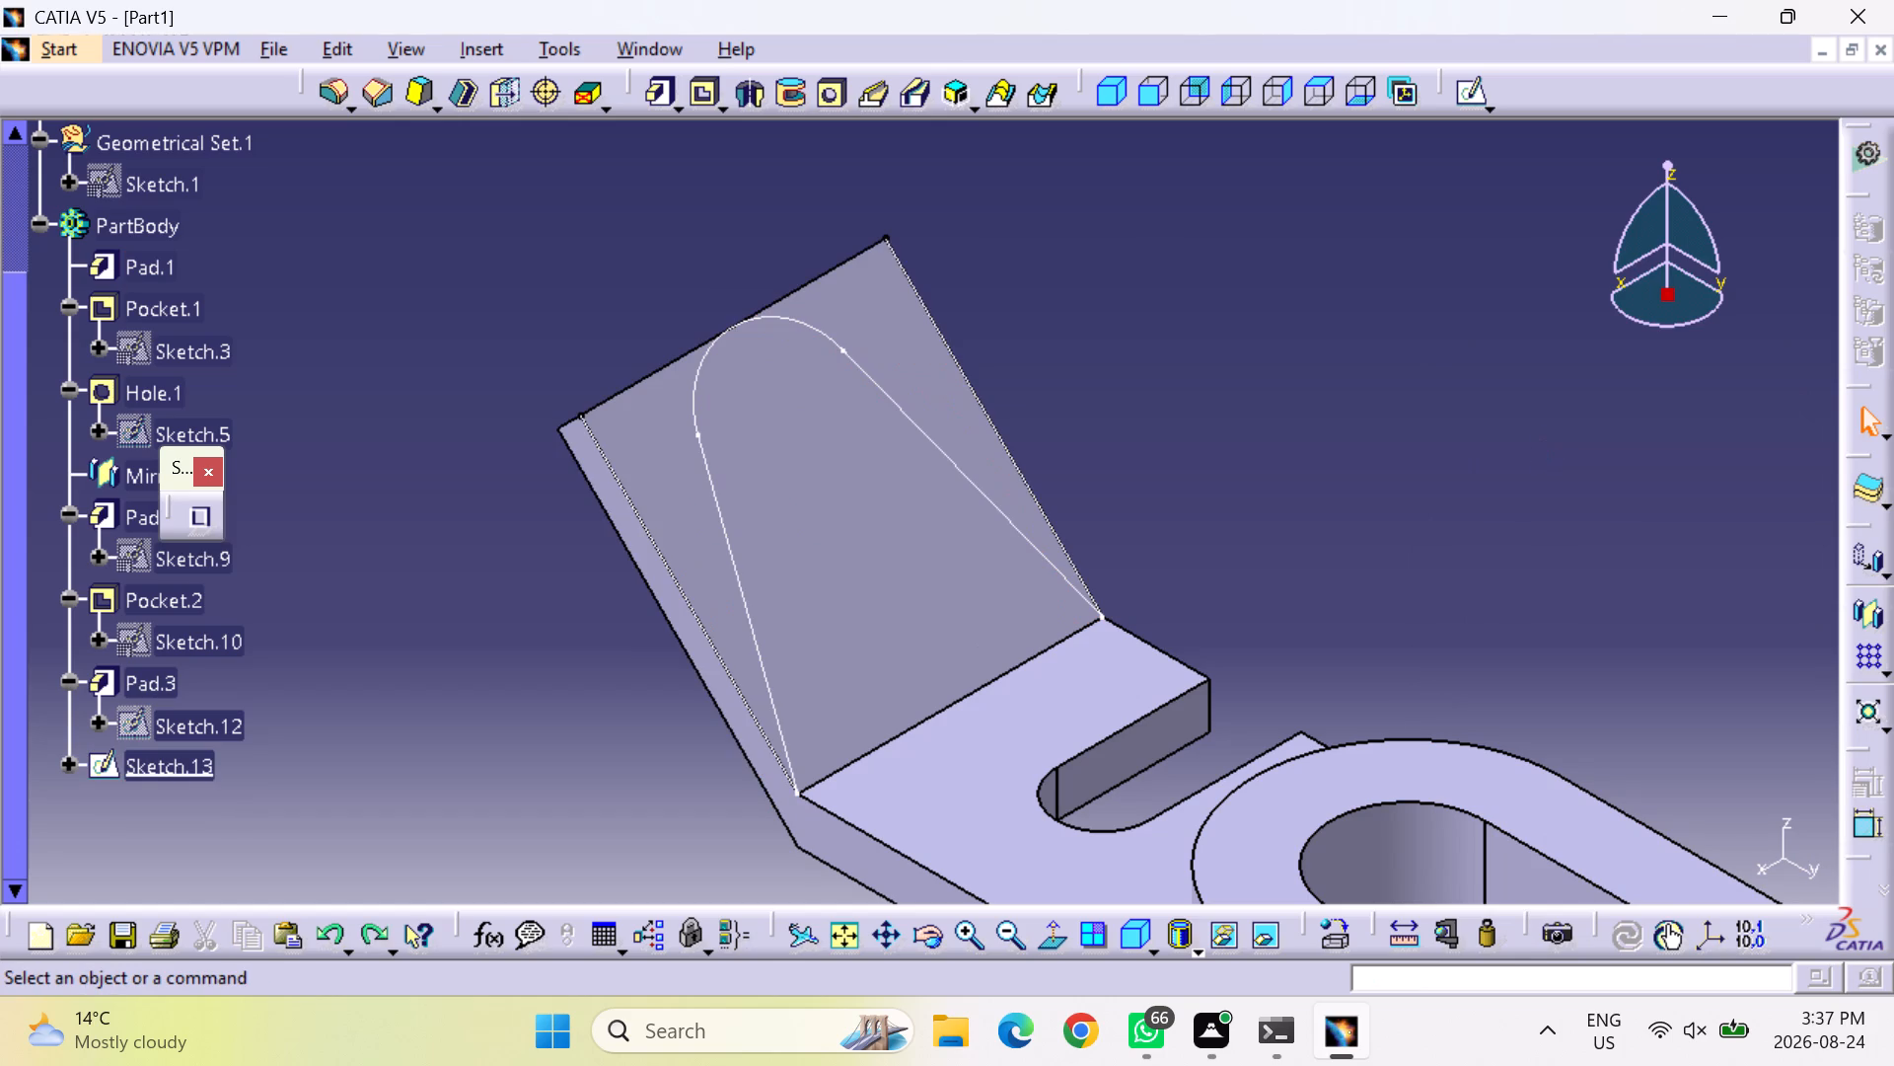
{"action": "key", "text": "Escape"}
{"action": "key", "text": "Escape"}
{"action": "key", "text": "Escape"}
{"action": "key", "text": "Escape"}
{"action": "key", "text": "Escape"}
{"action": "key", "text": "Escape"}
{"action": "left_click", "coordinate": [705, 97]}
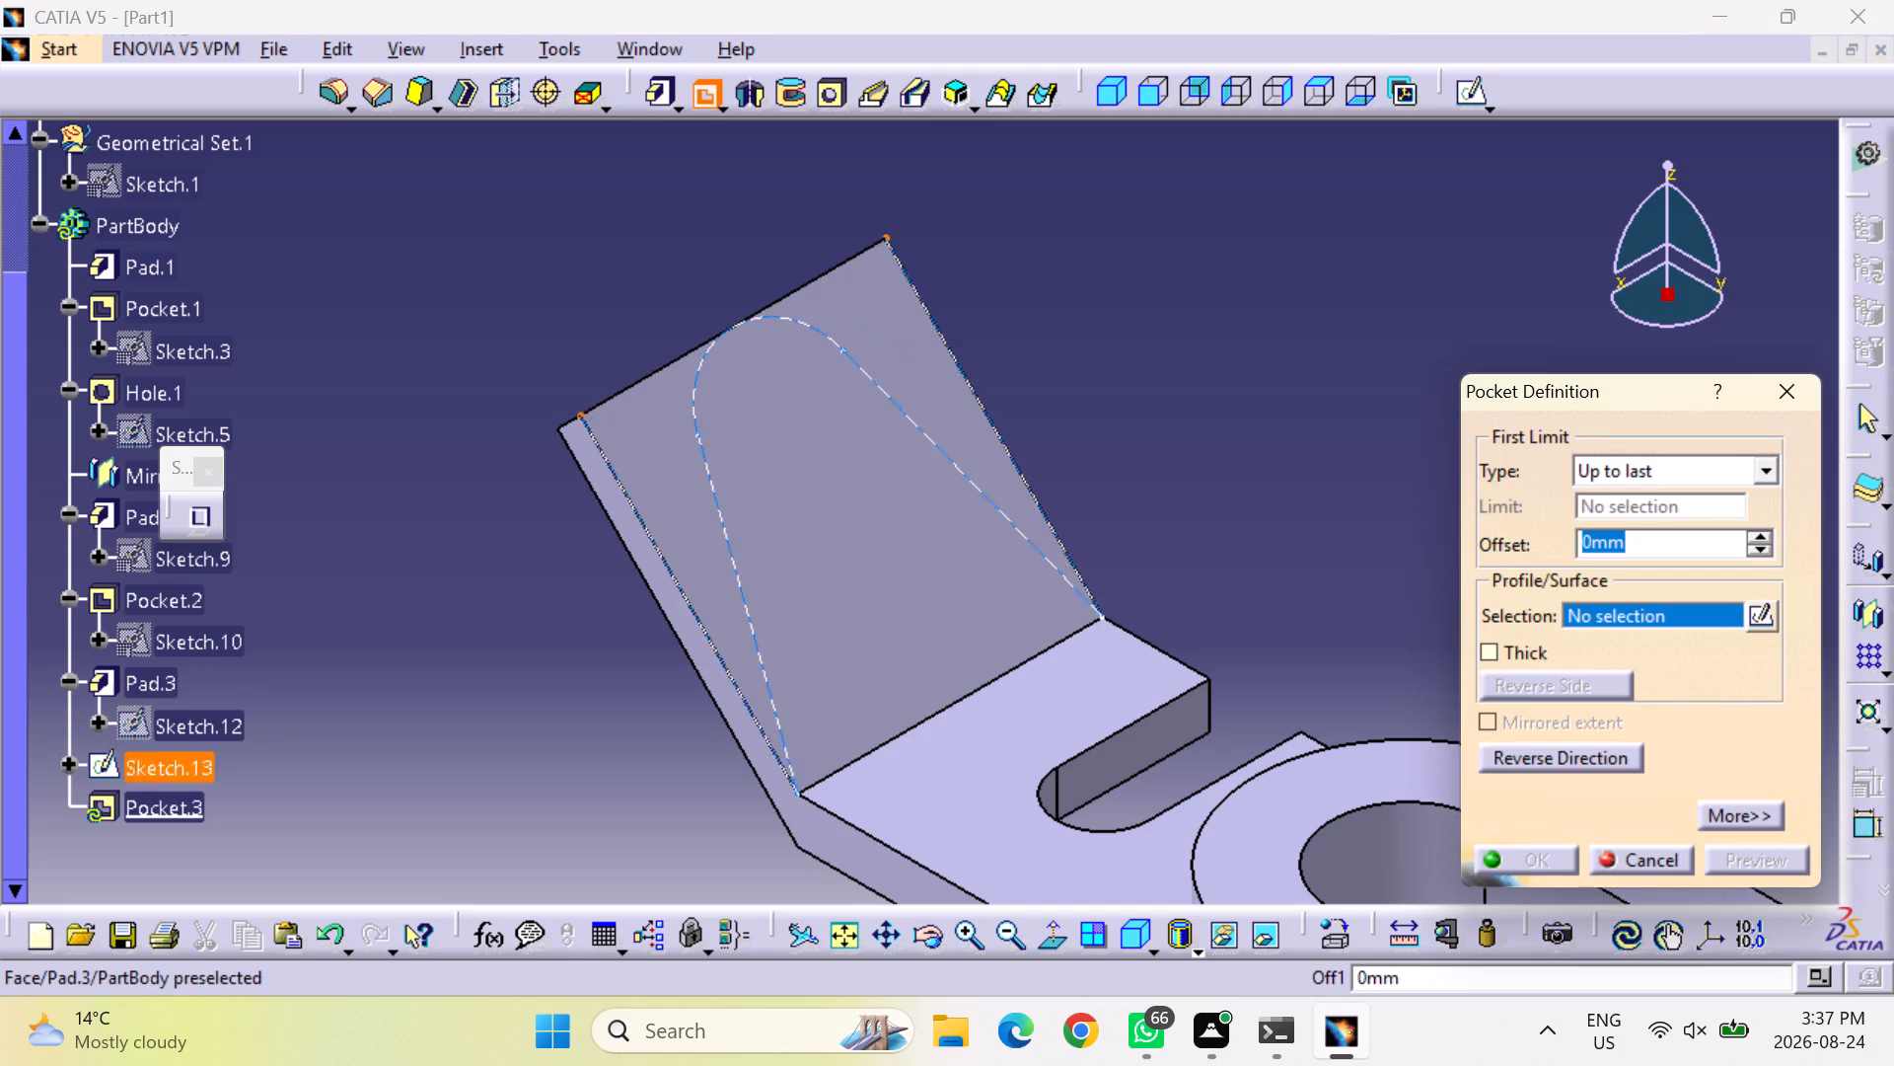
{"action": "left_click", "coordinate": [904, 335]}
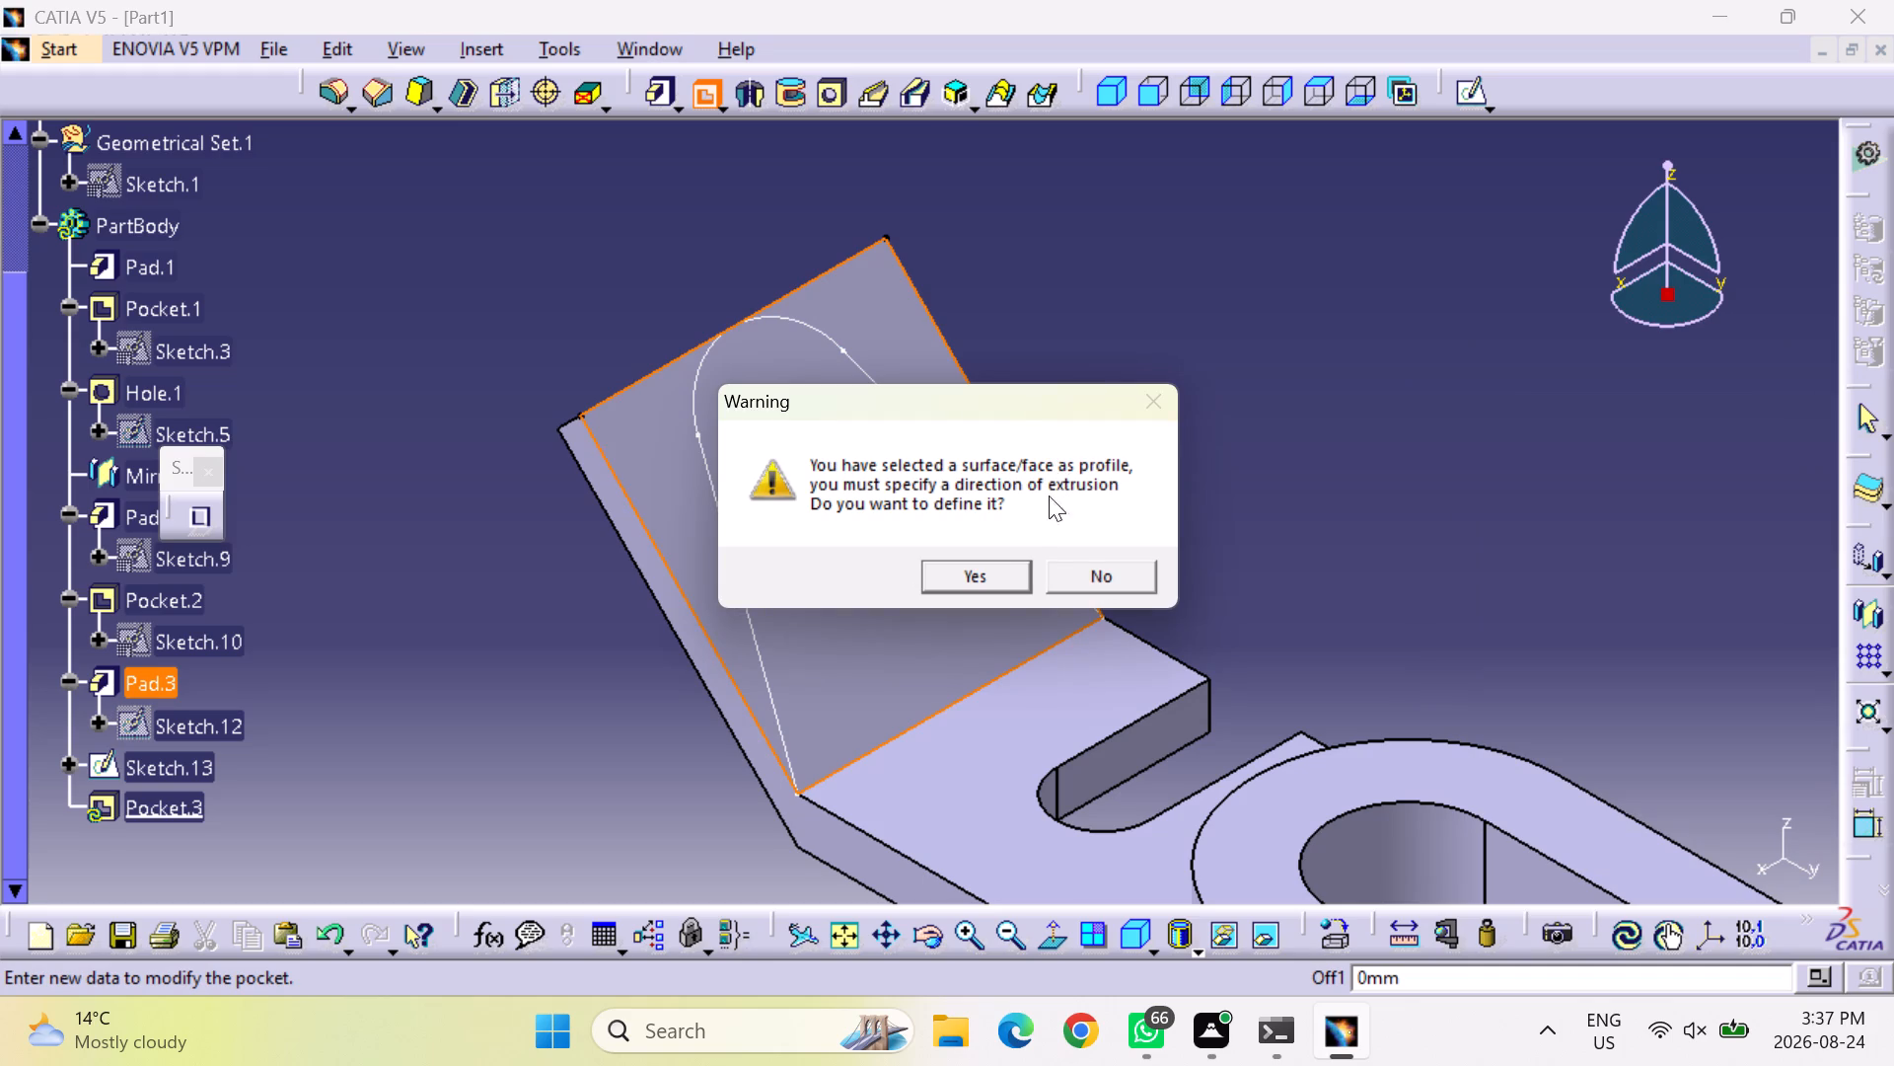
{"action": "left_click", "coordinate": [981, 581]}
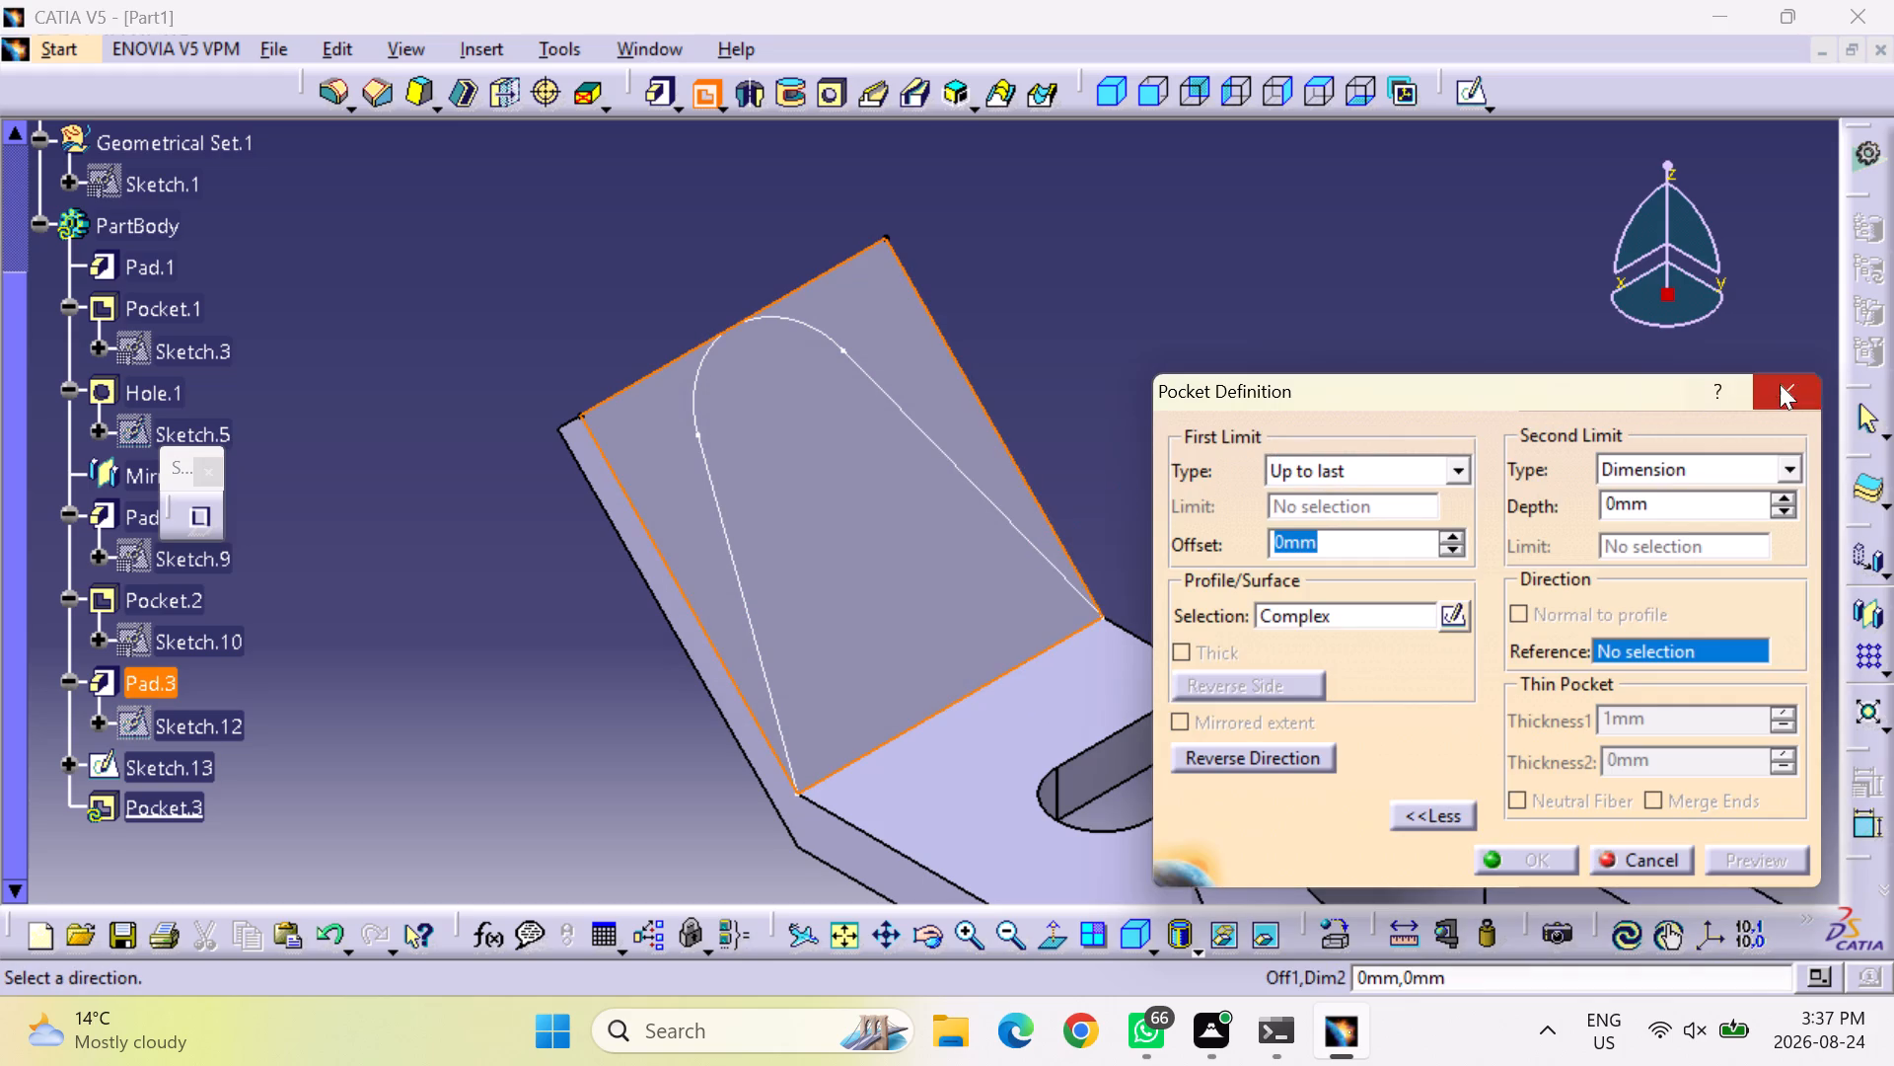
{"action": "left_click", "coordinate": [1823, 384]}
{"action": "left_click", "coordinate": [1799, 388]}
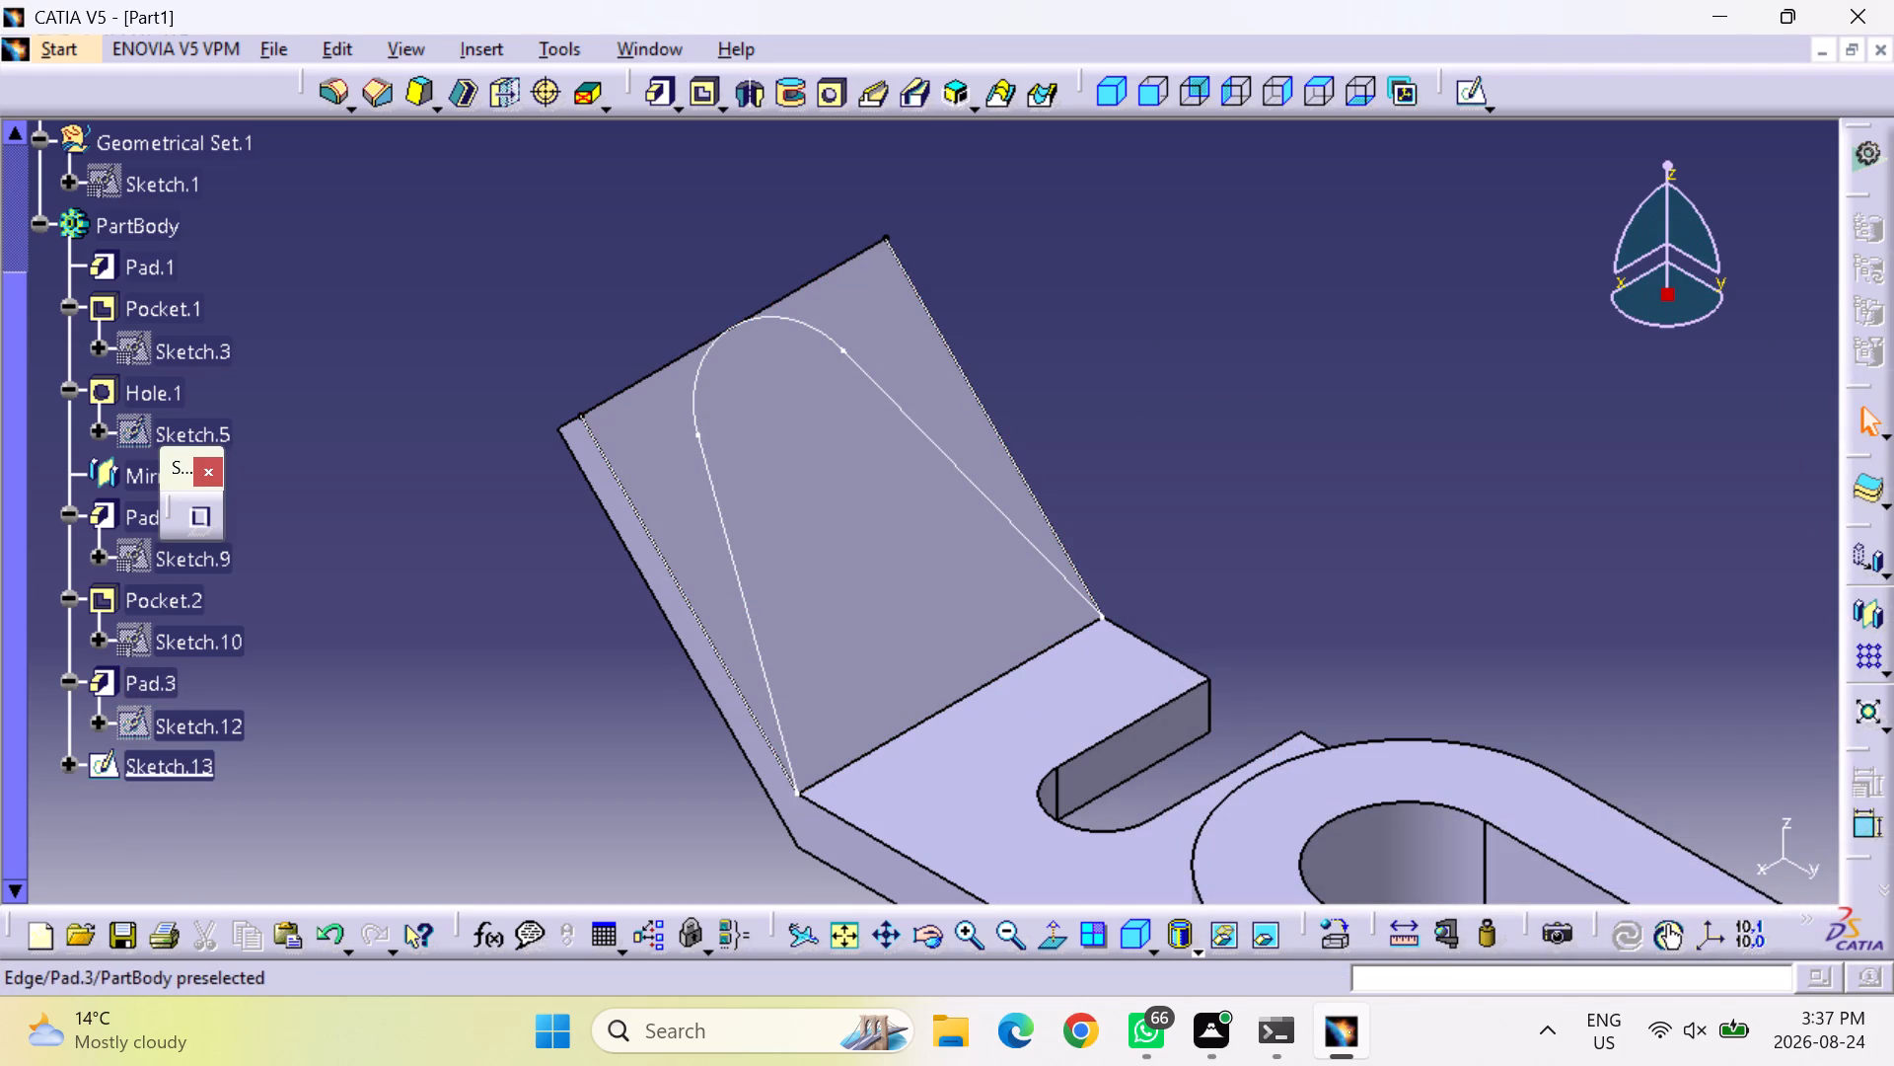
Pocket the arm with Sketch.13, using the Up to last limit and 0 mm offset, to trim it to the tapered outline.
{"action": "left_click", "coordinate": [699, 94]}
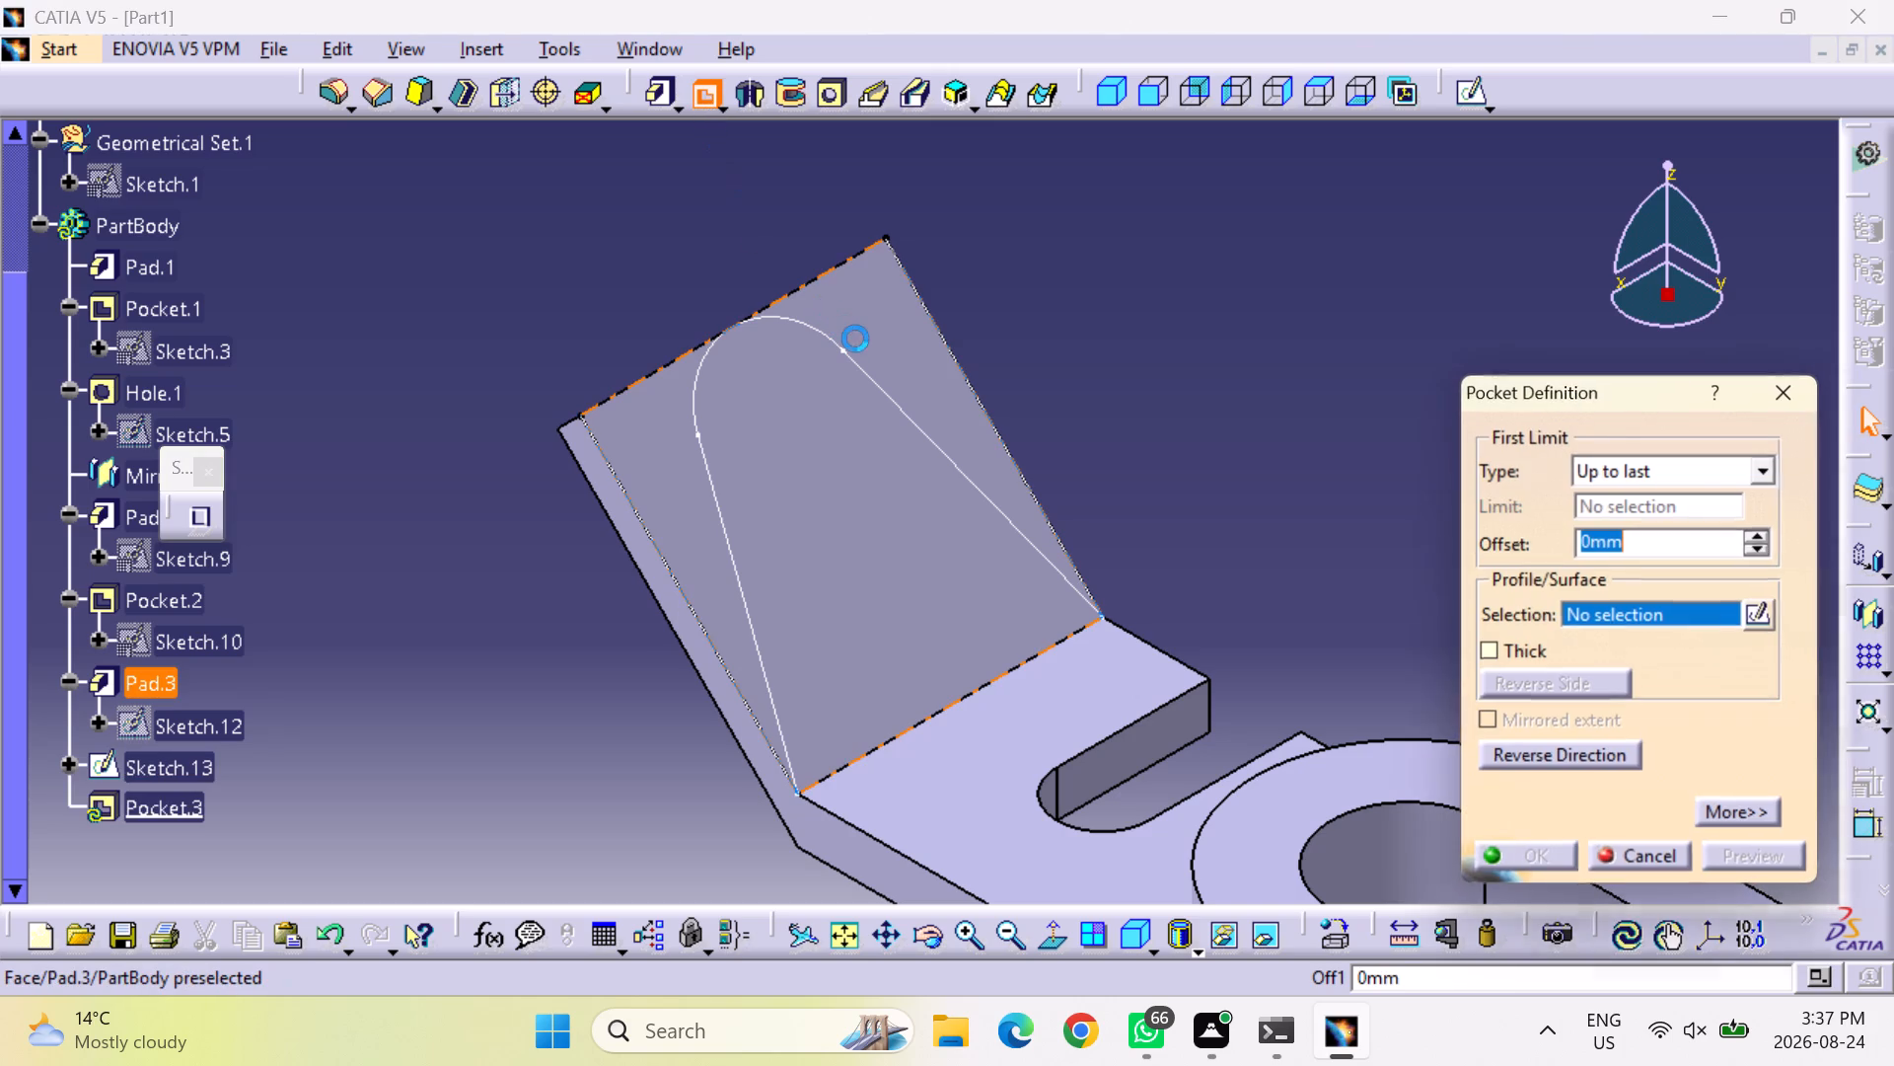
{"action": "left_click", "coordinate": [186, 760]}
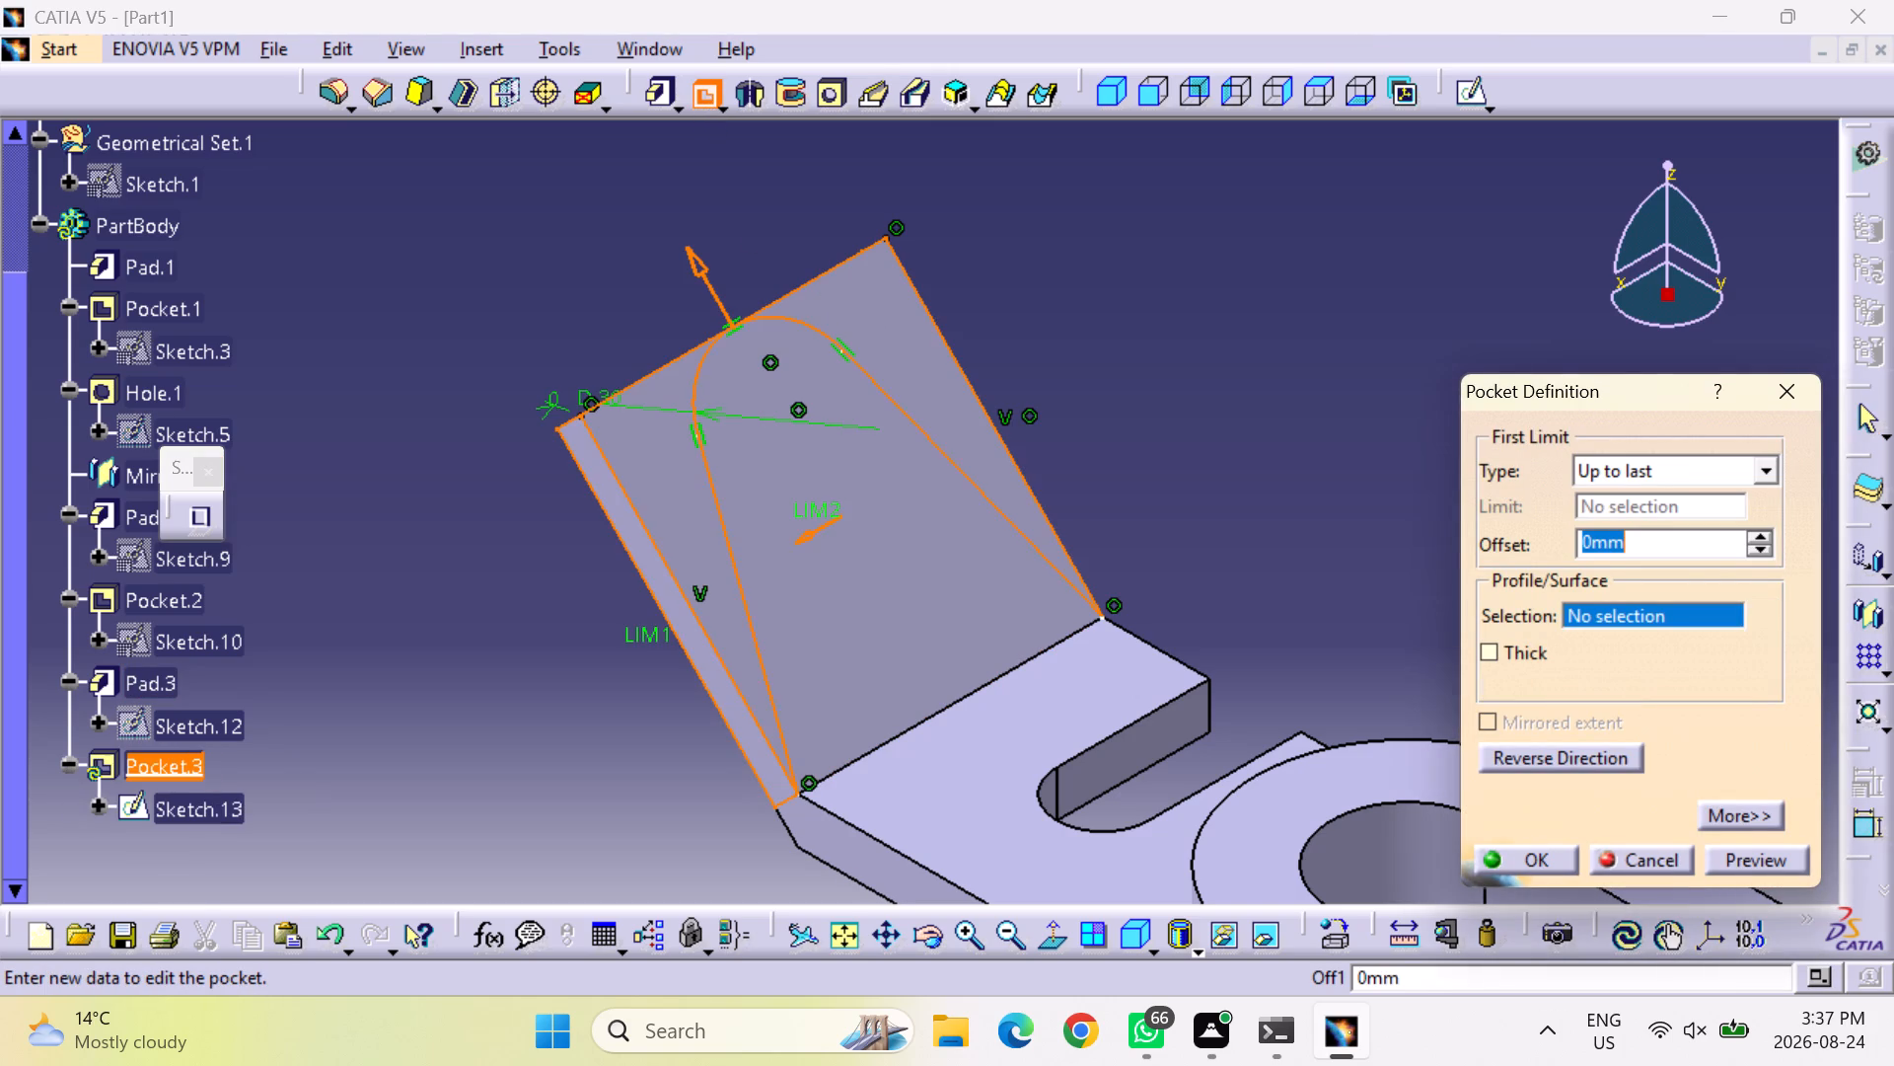
{"action": "left_click", "coordinate": [1793, 866]}
{"action": "left_click", "coordinate": [1533, 862]}
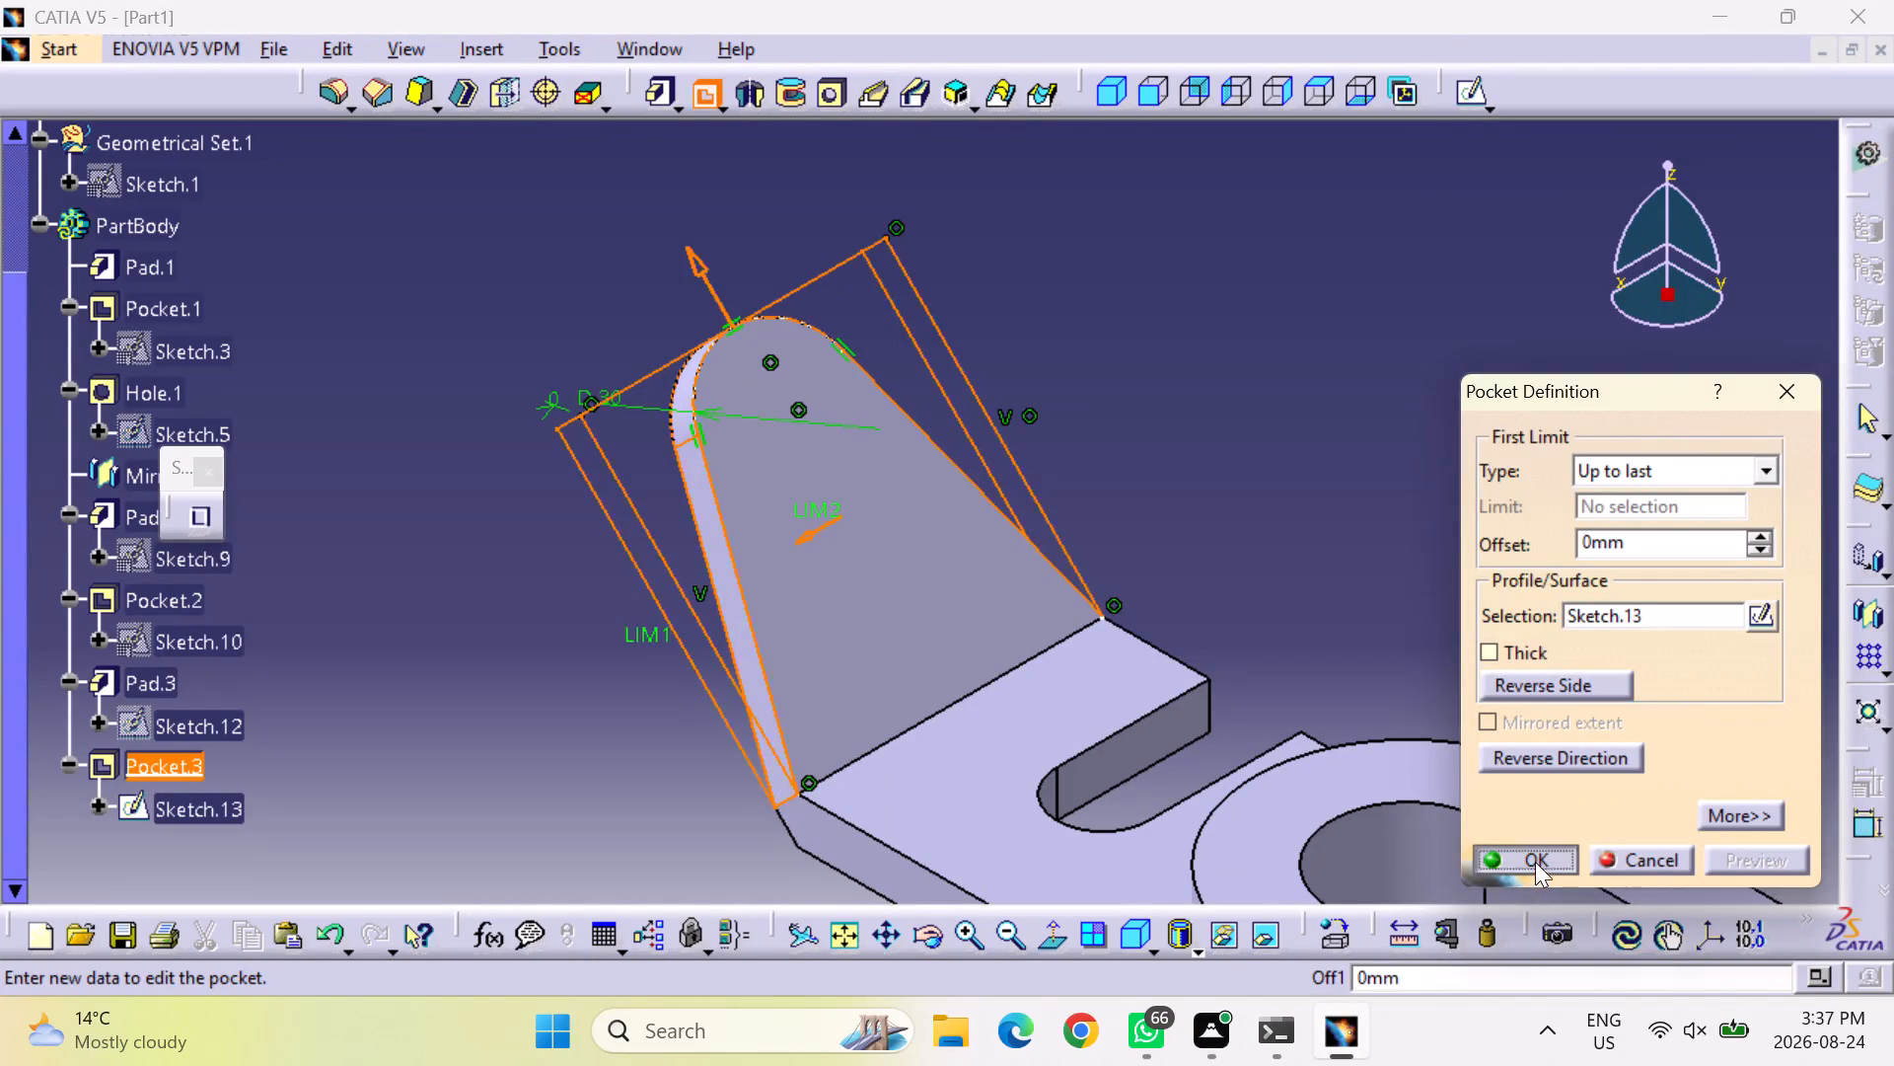
{"action": "left_click", "coordinate": [1307, 441]}
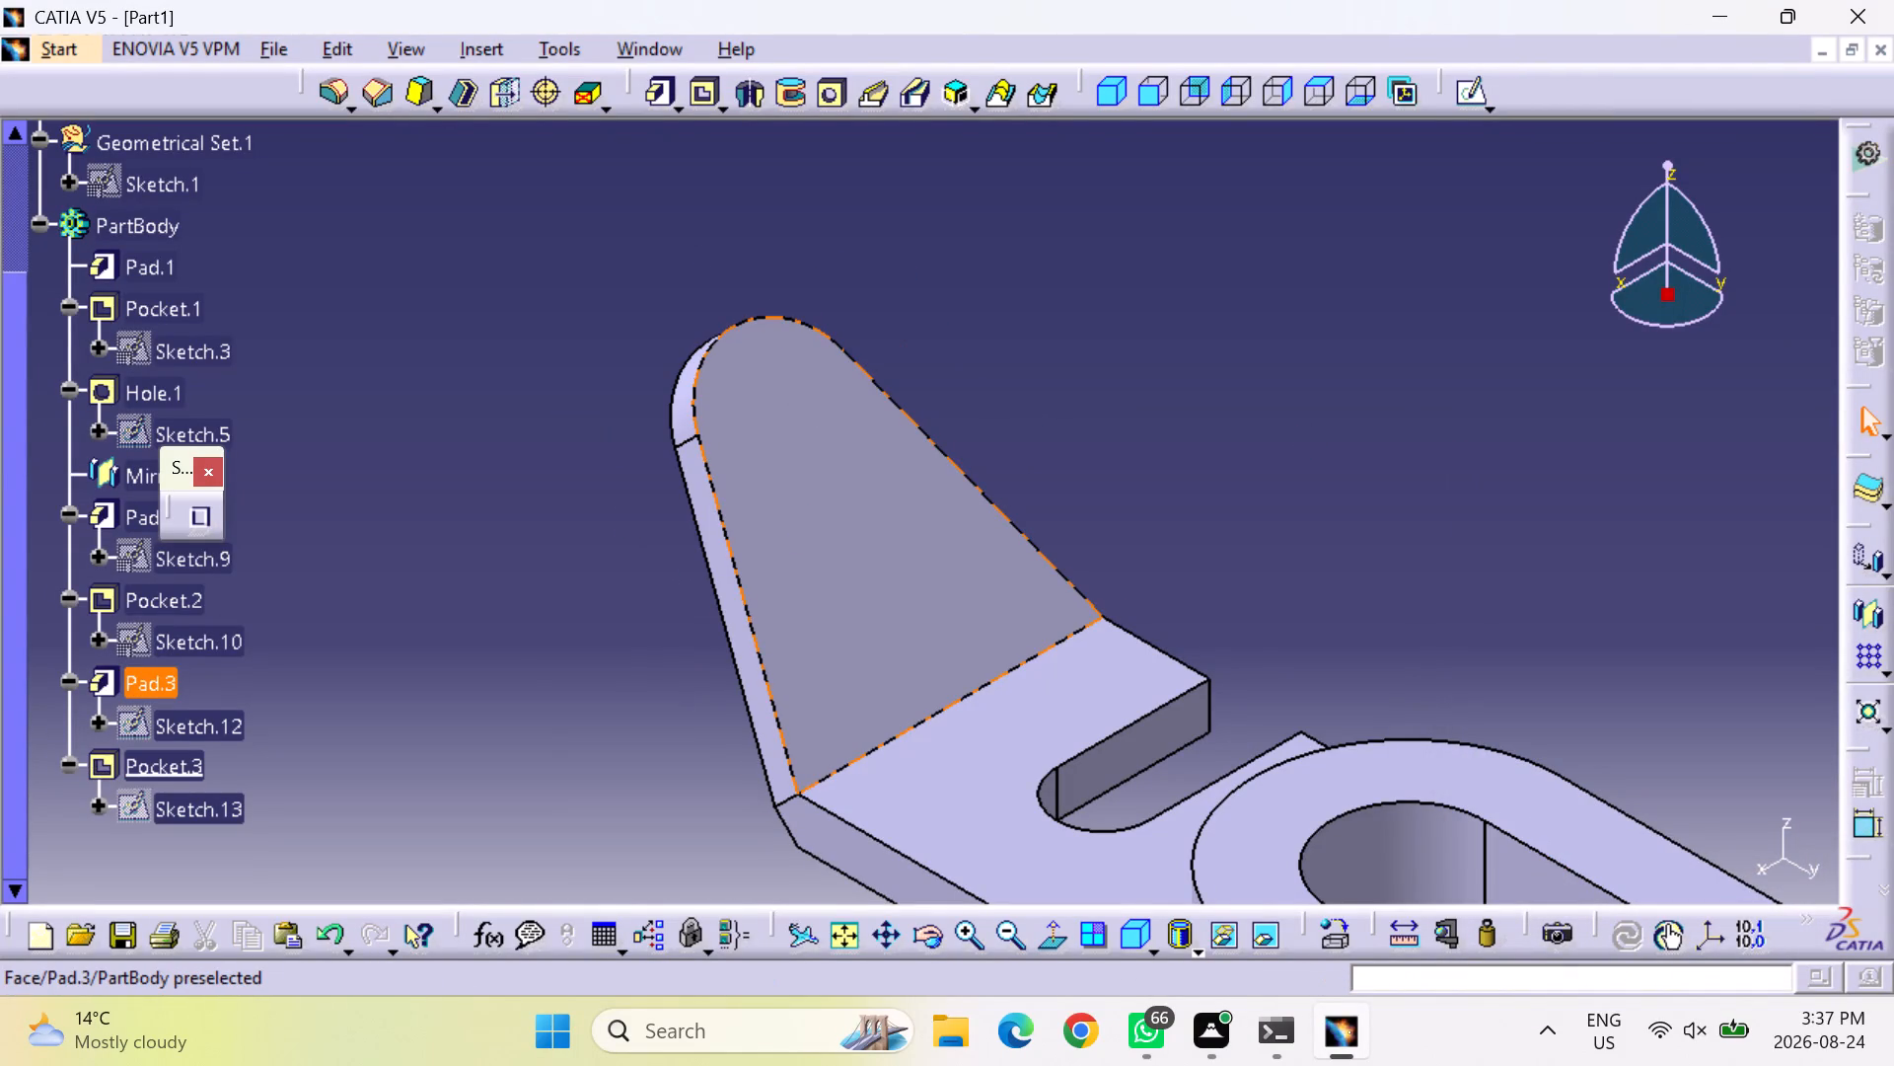
Start a sketch on the tapered arm's face and draw a circle about 9.5 mm in diameter near the rounded tip.
{"action": "left_click", "coordinate": [830, 498]}
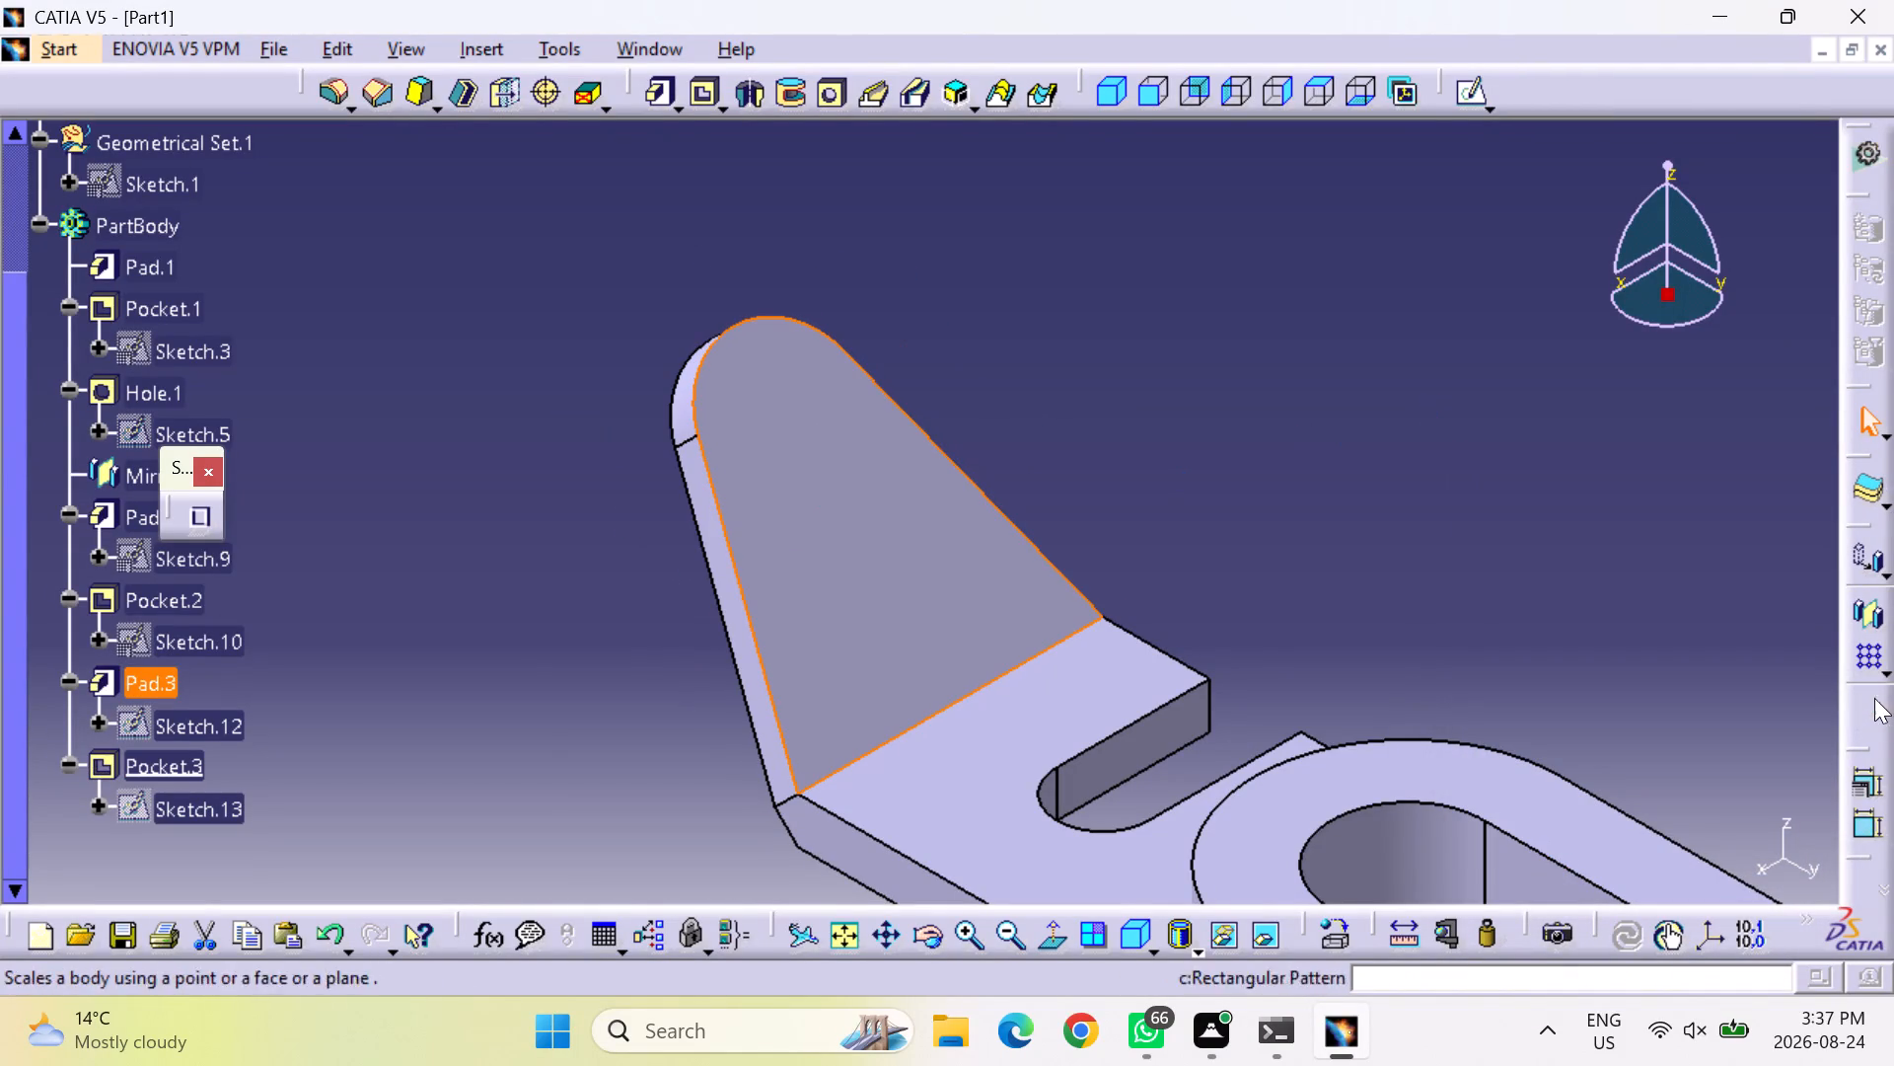
{"action": "left_click", "coordinate": [1469, 97]}
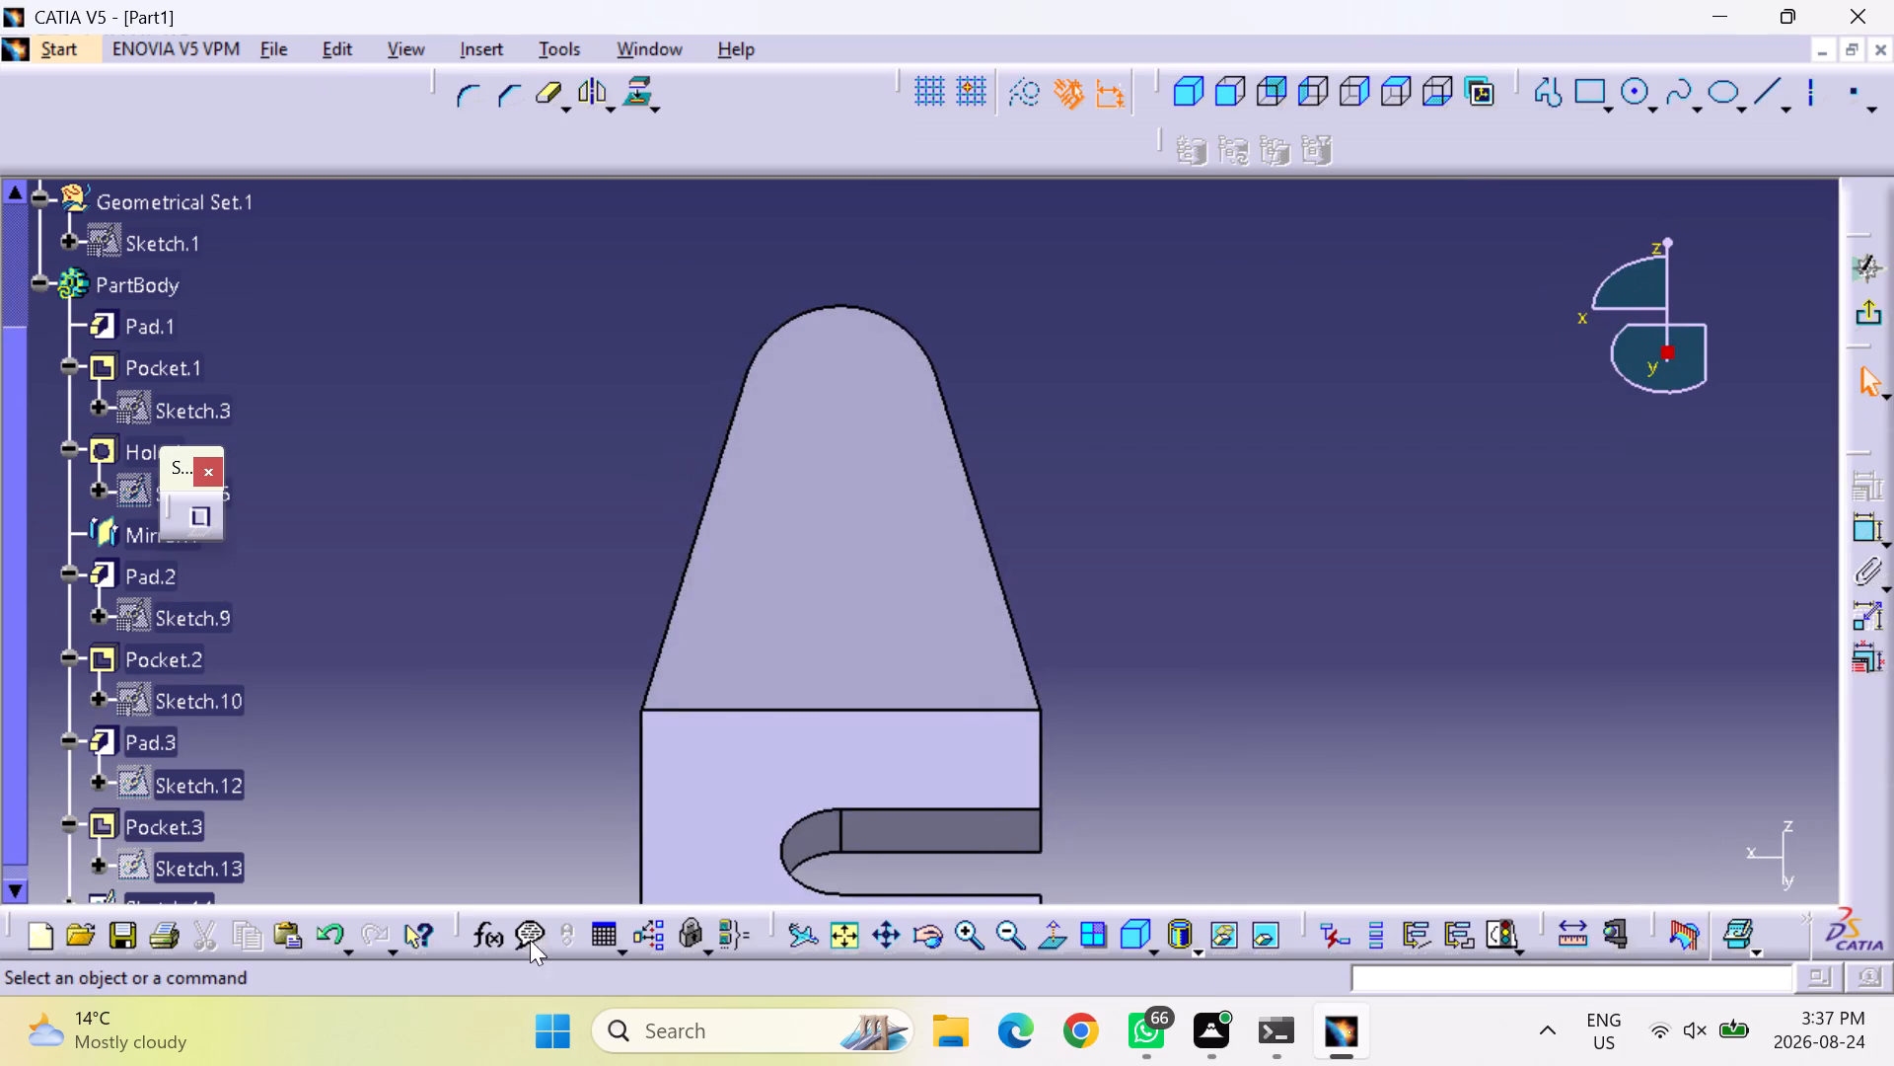
{"action": "left_click", "coordinate": [1633, 98]}
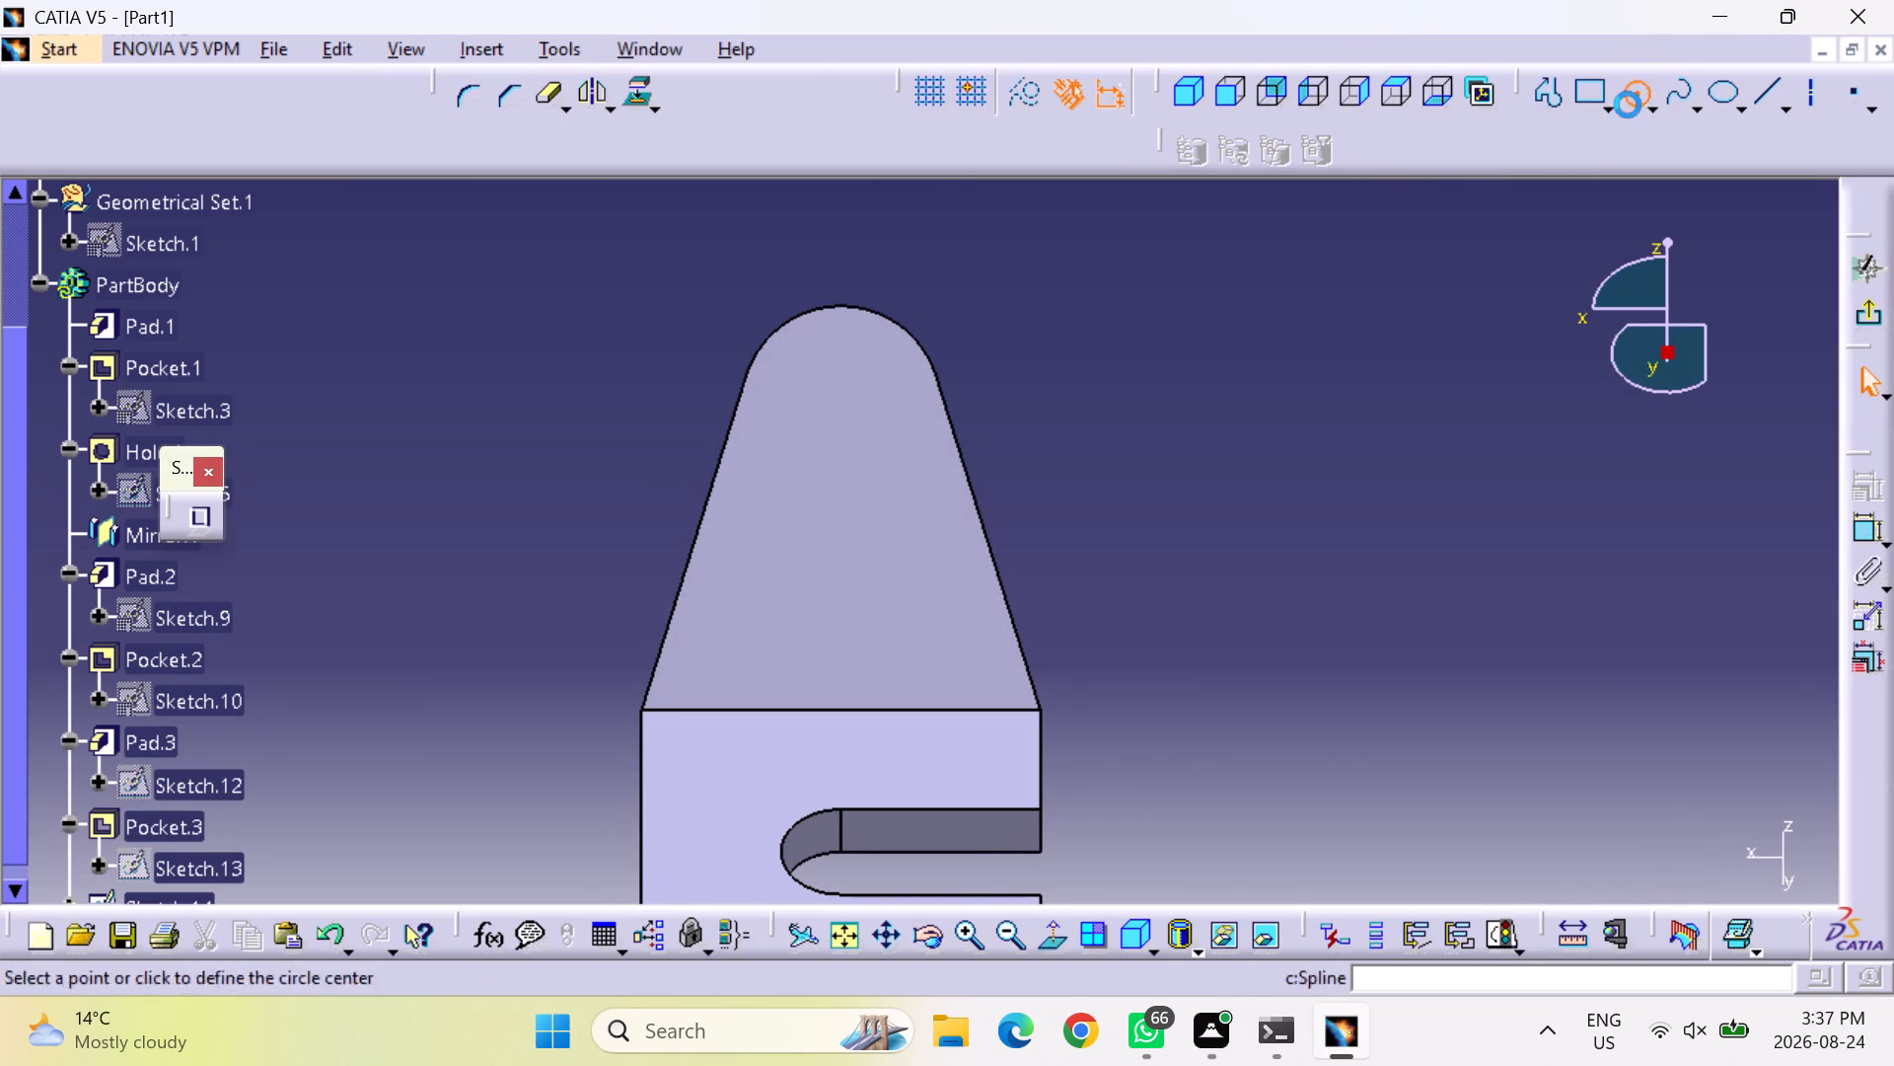
{"action": "left_click", "coordinate": [839, 376]}
{"action": "left_click", "coordinate": [818, 353]}
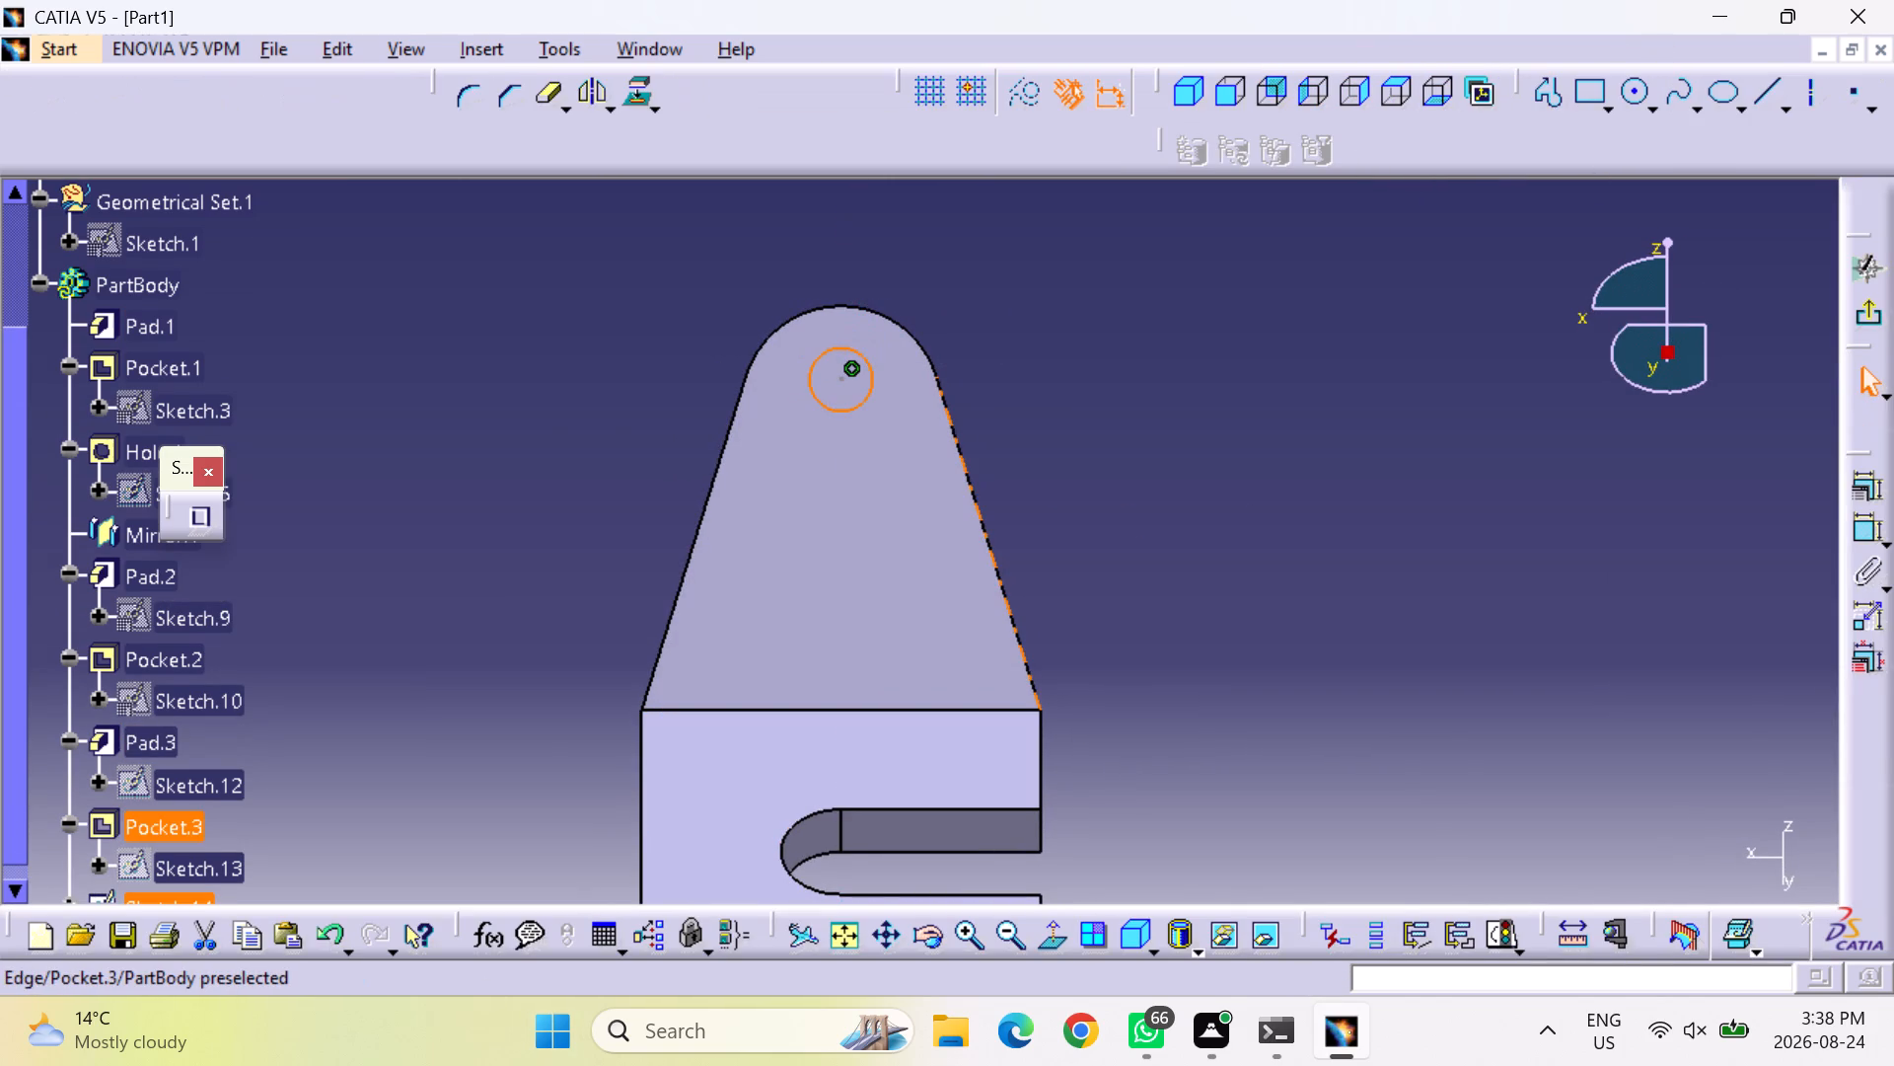
Dimension the circle near the arm's tip and set its diameter to 15 mm.
{"action": "left_click", "coordinate": [1864, 528]}
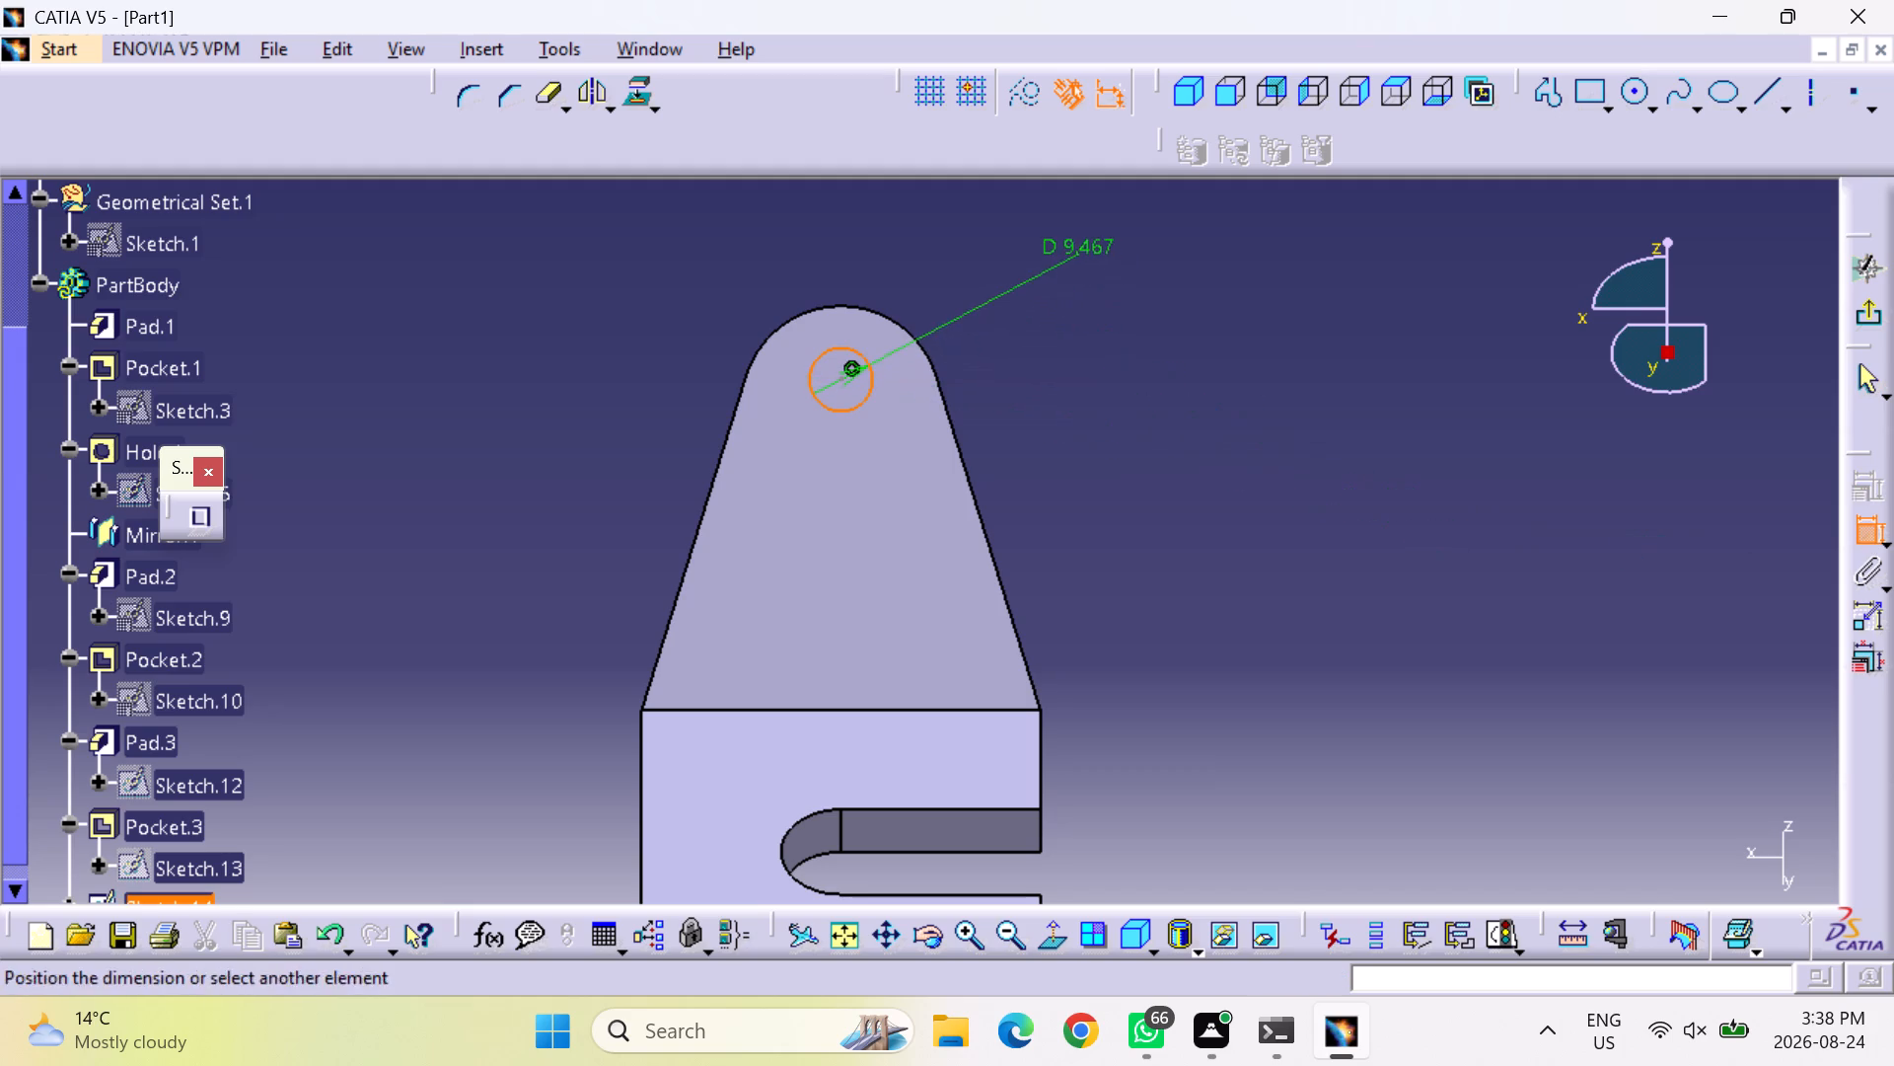
{"action": "left_click", "coordinate": [1072, 249]}
{"action": "double_click", "coordinate": [1092, 243]}
{"action": "key", "text": "1"}
{"action": "key", "text": "5"}
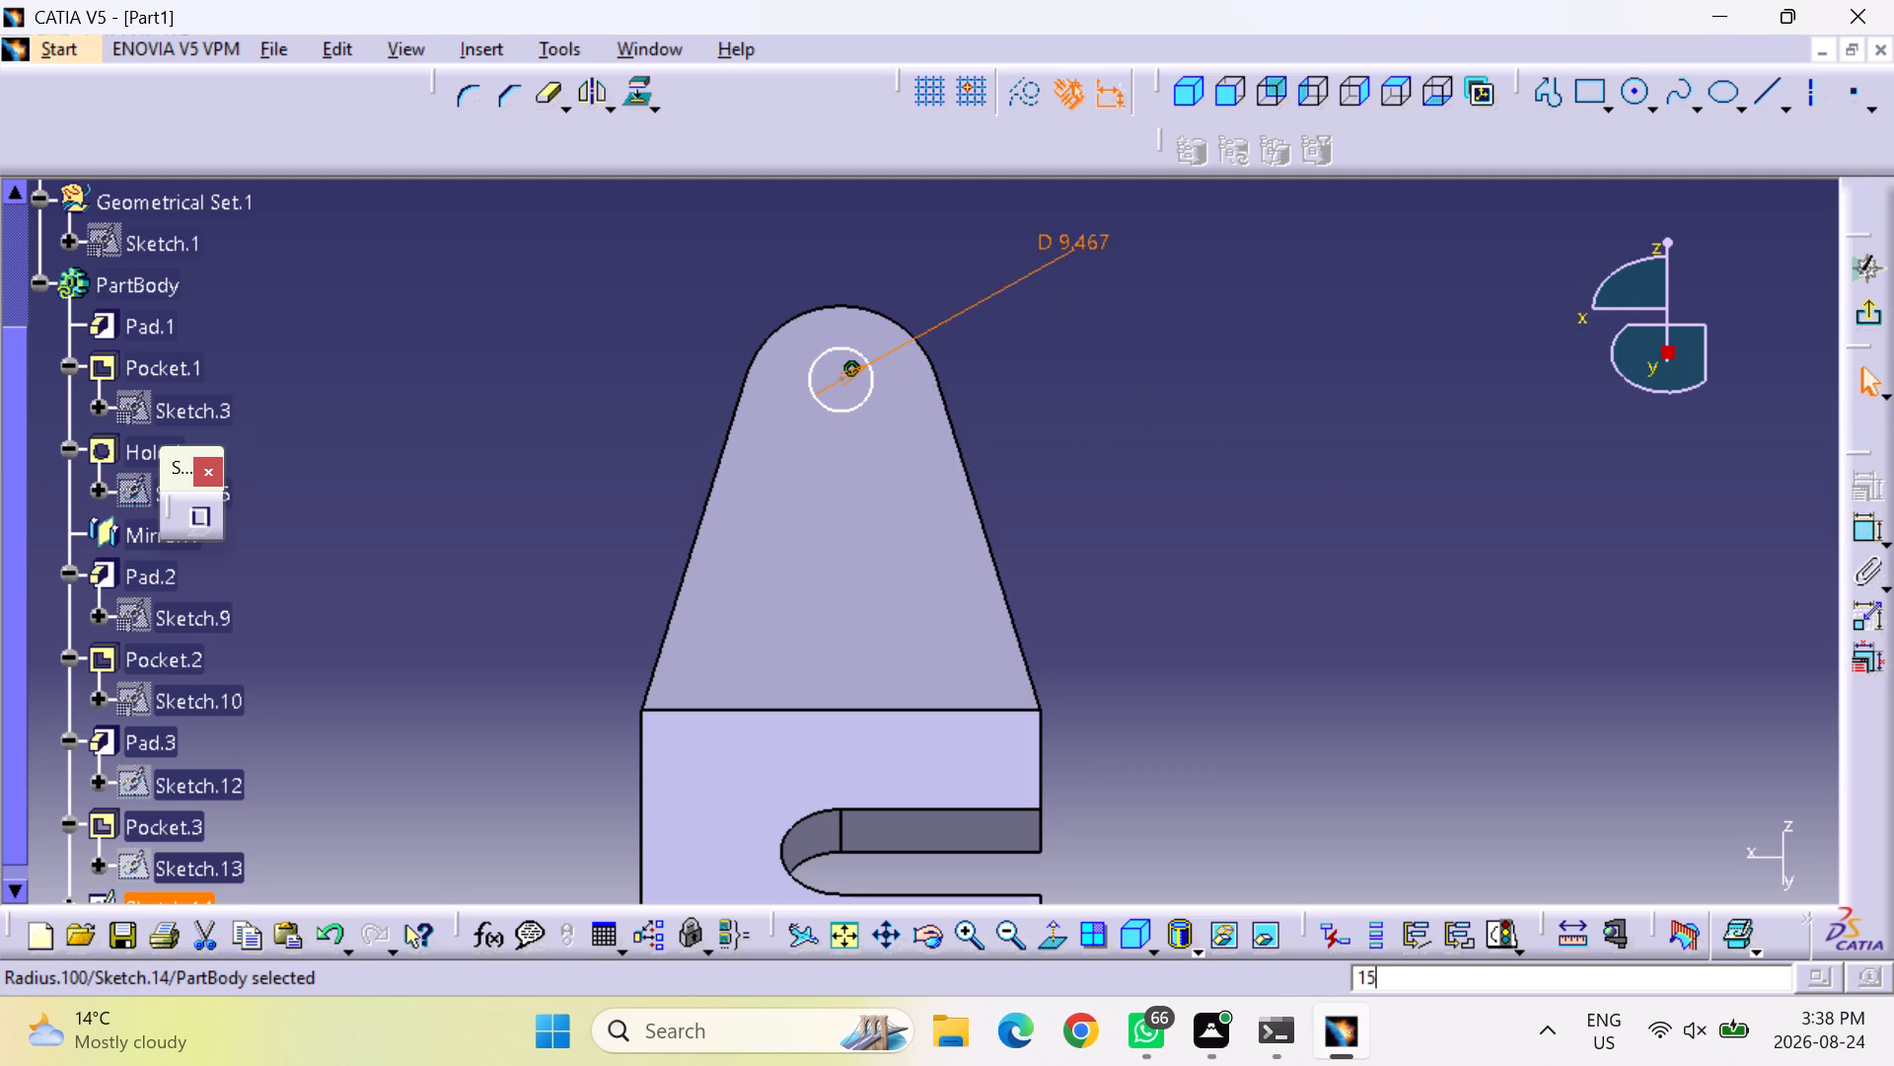
{"action": "double_click", "coordinate": [1072, 236]}
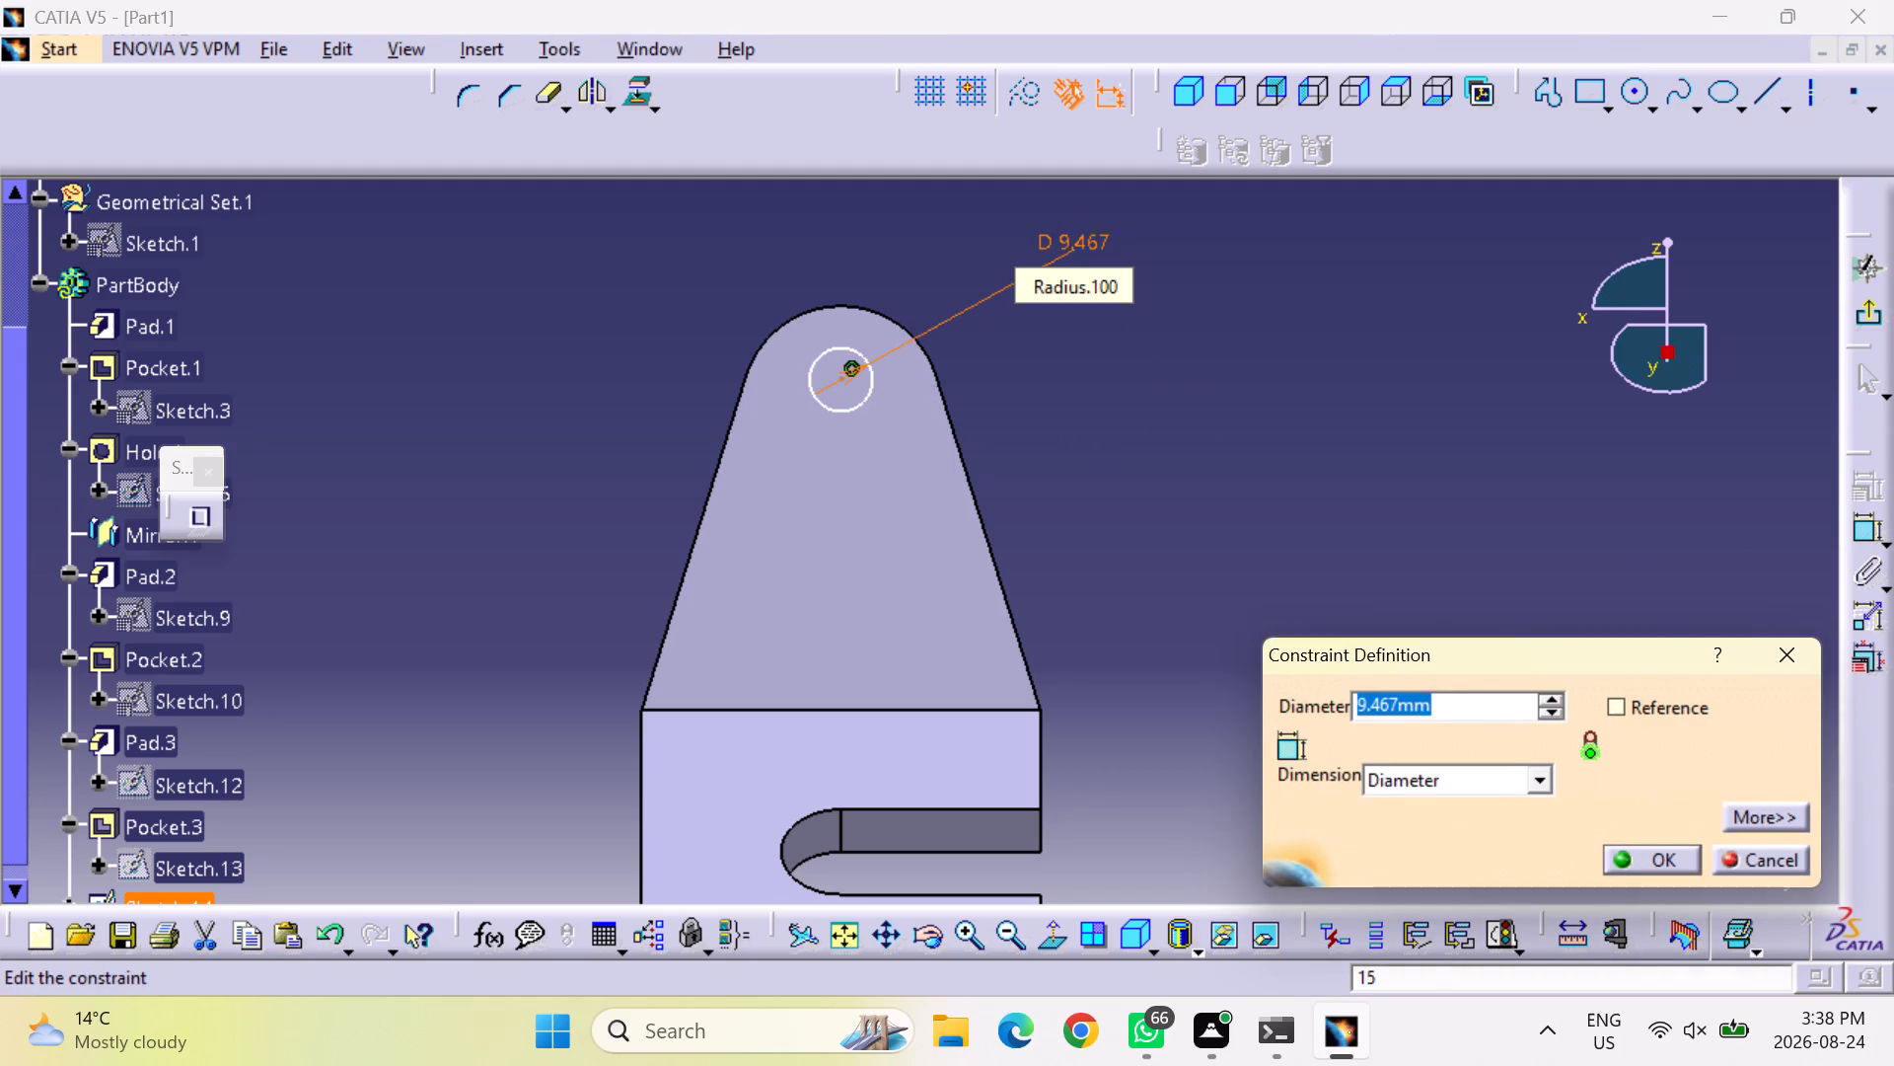
{"action": "type", "text": "15"}
{"action": "key", "text": "Return"}
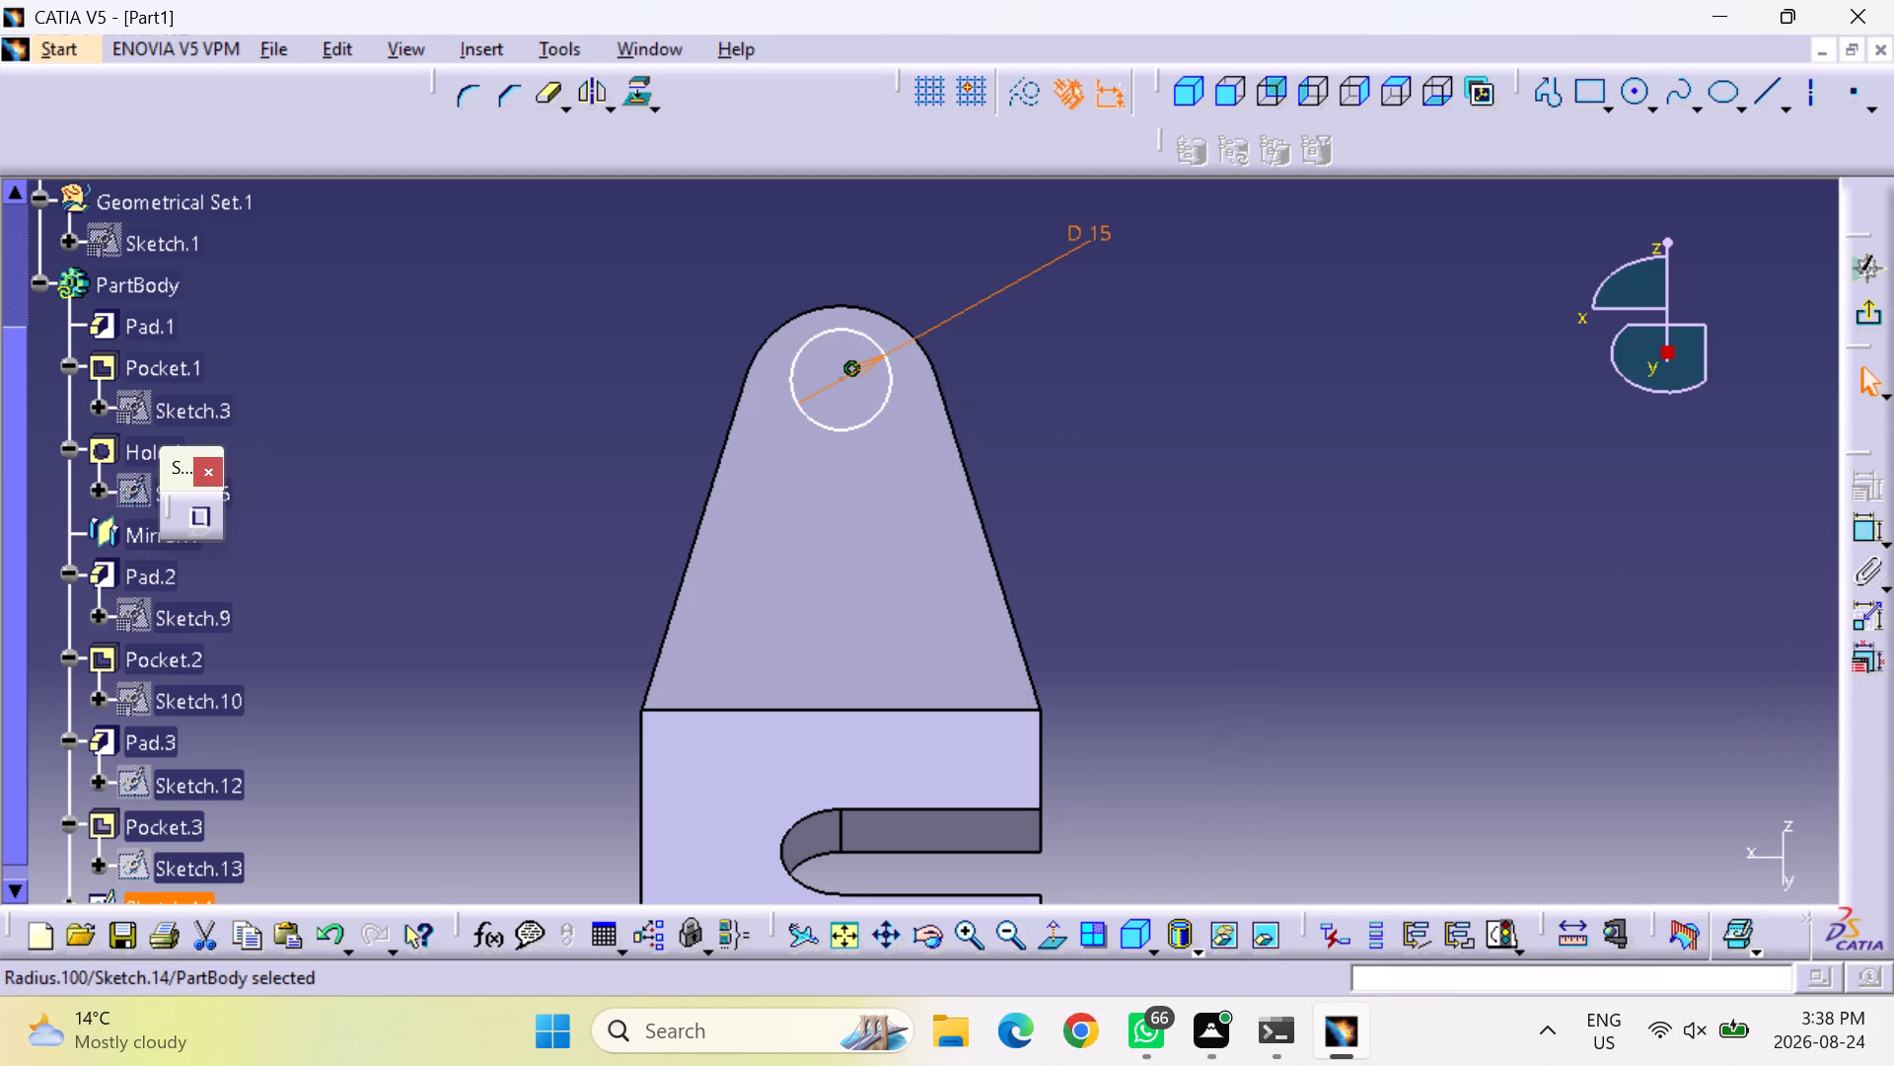
Constrain the 15 mm circle to the arm's rounded tip edge with Concentricity.
{"action": "left_click", "coordinate": [1854, 526]}
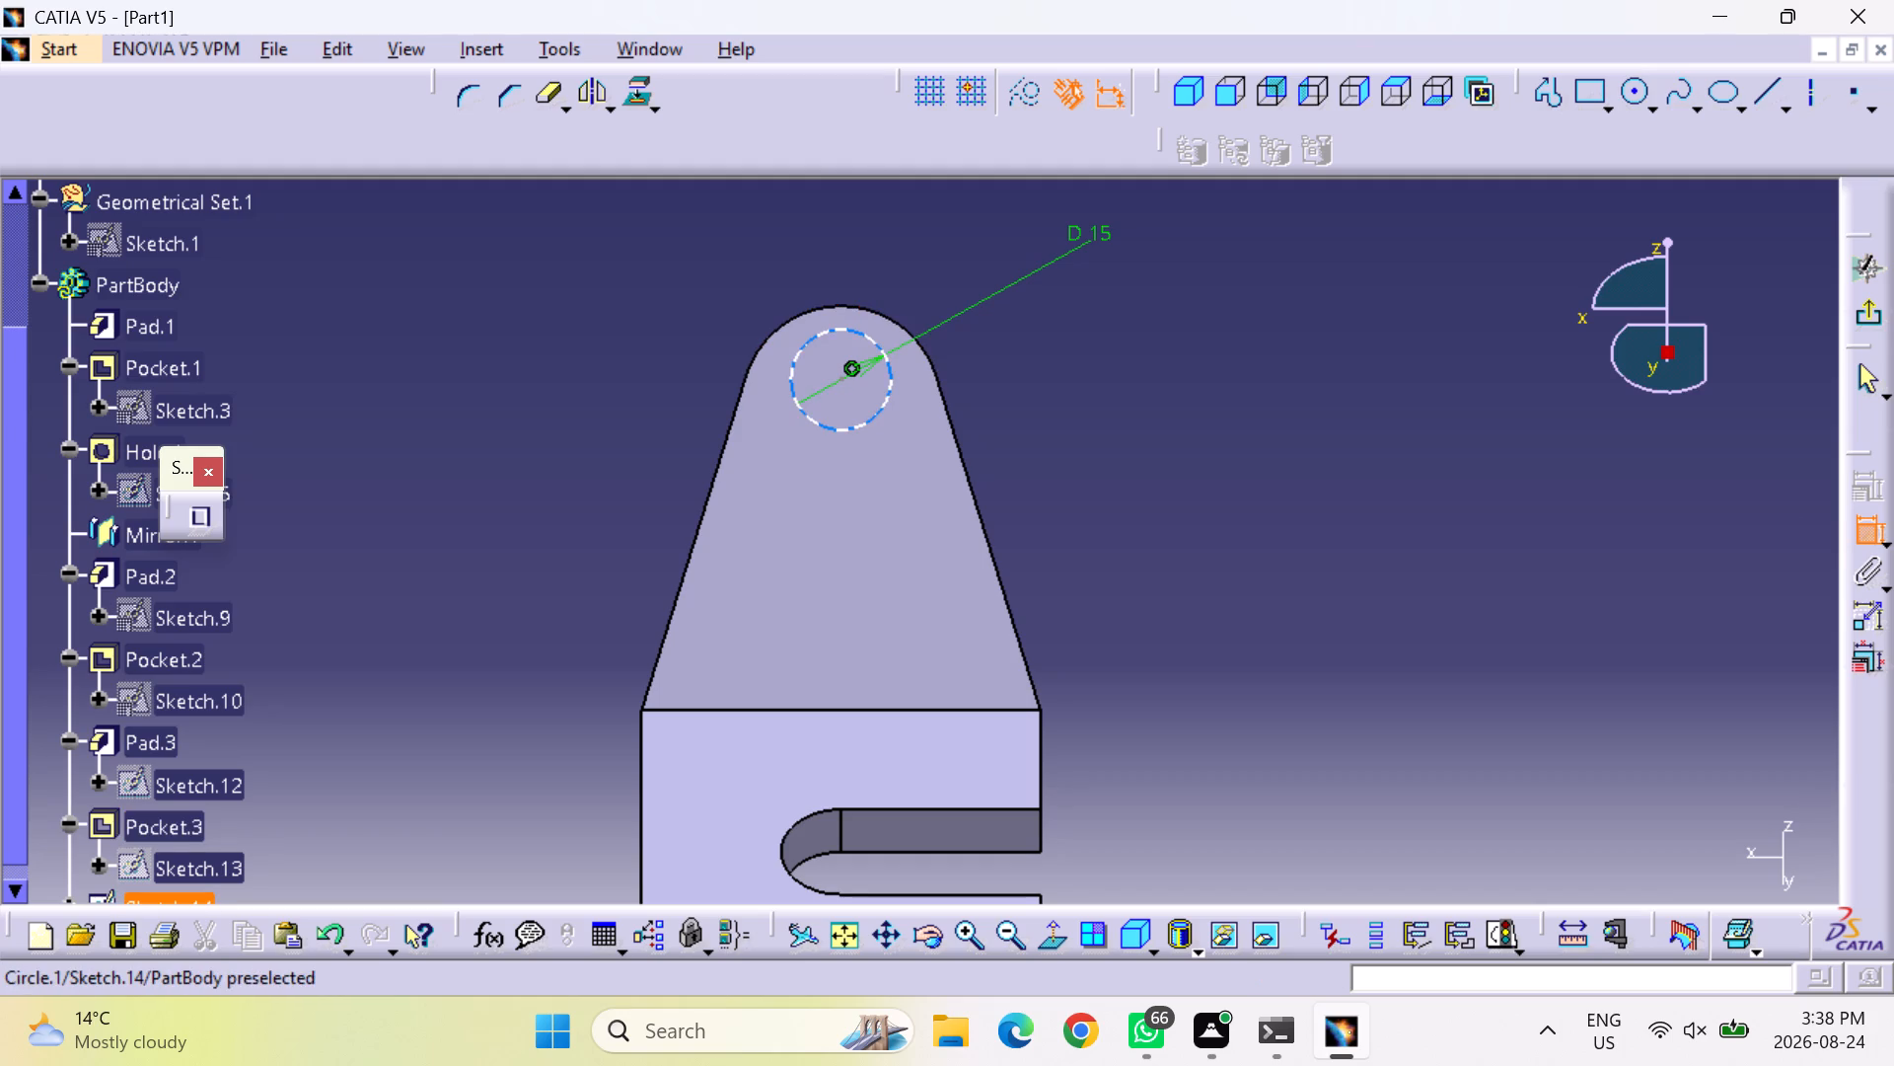
{"action": "left_click", "coordinate": [864, 333]}
{"action": "left_click", "coordinate": [886, 318]}
{"action": "right_click", "coordinate": [886, 318]}
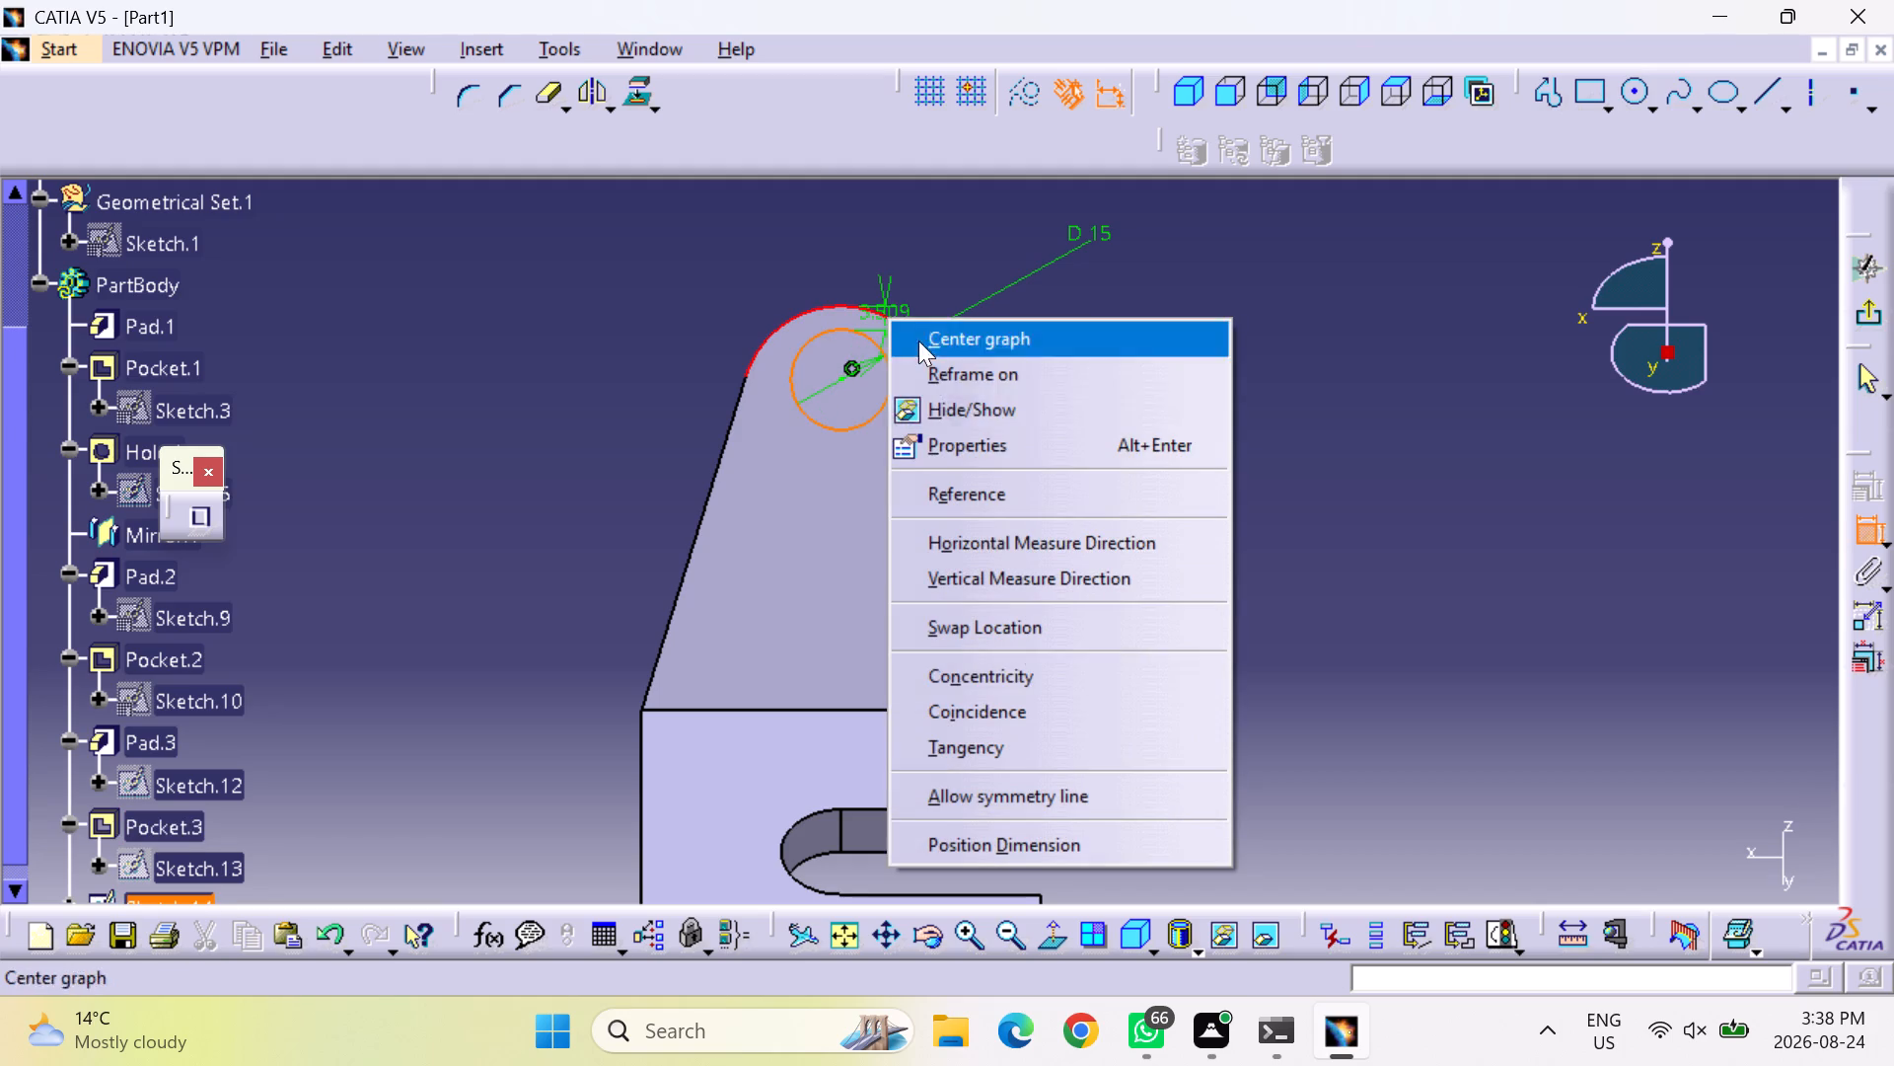
{"action": "left_click", "coordinate": [1044, 670]}
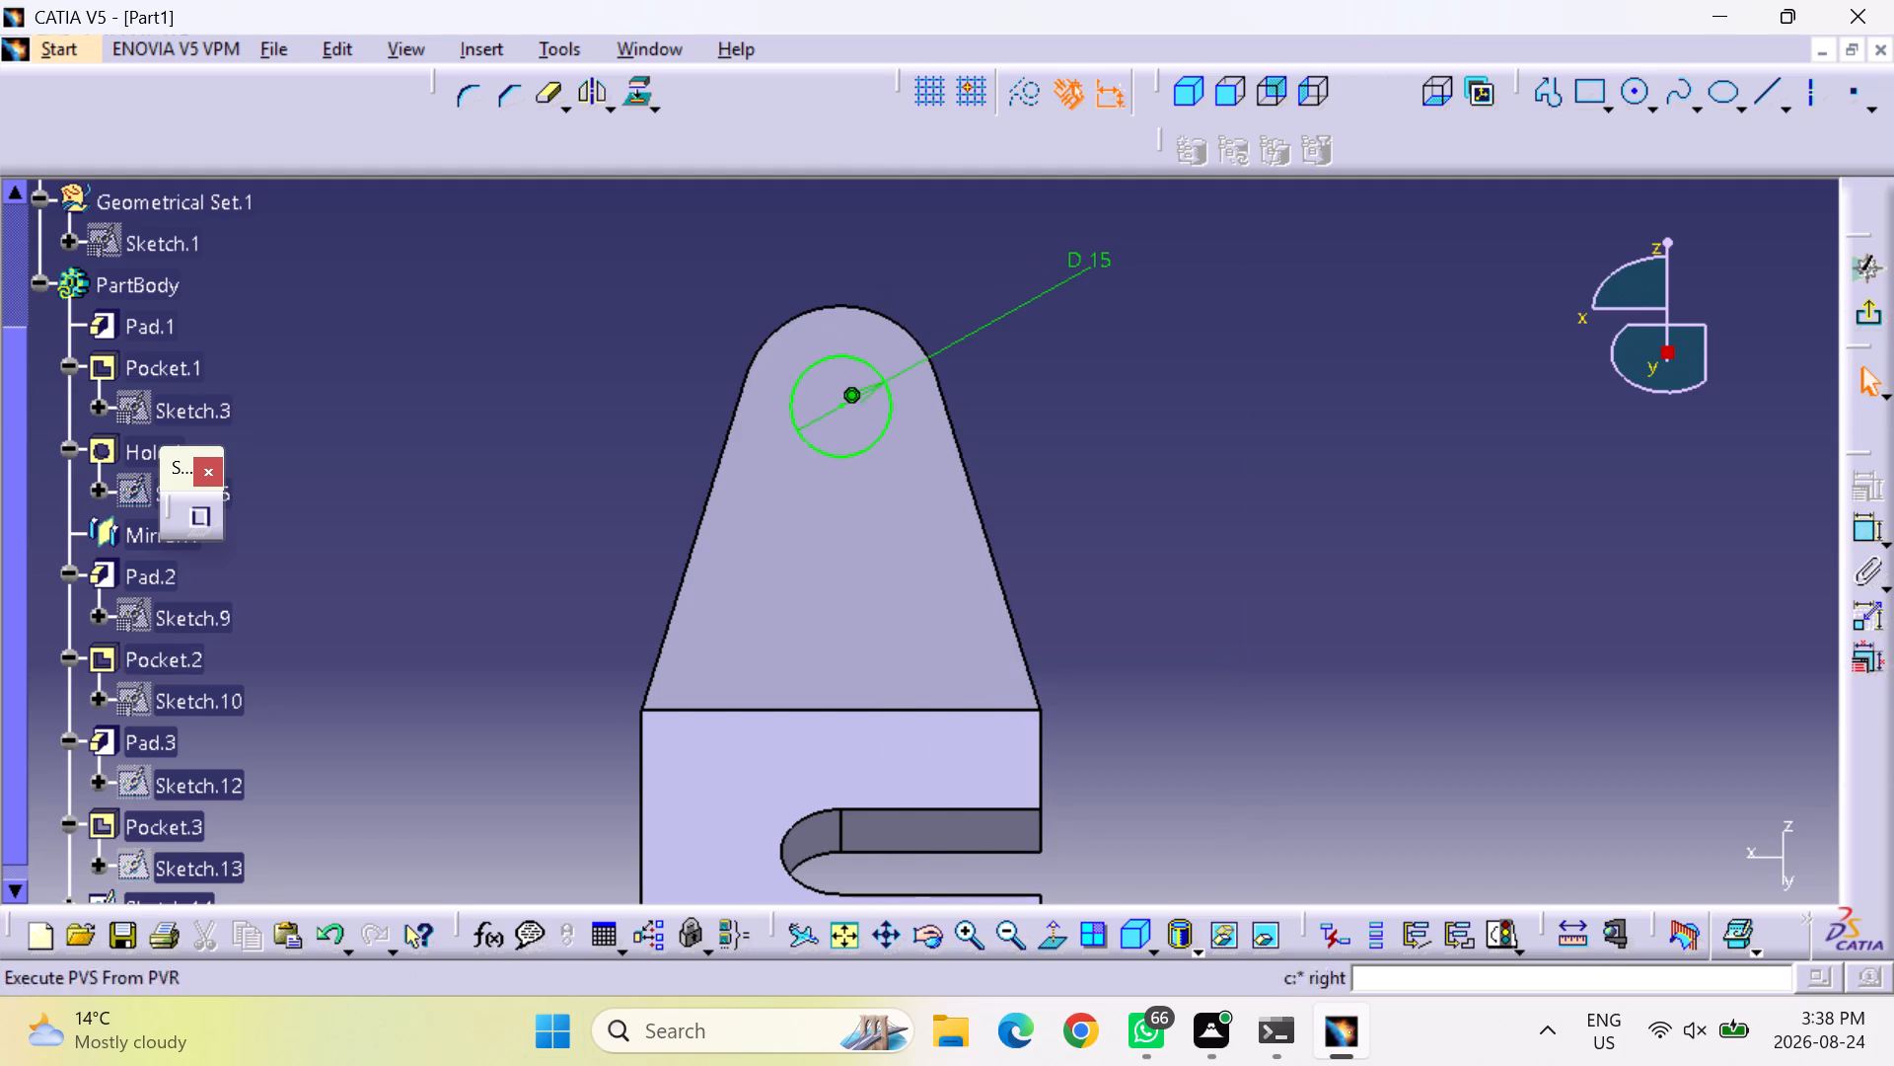
Exit the sketch and pocket the 15 mm circle through the arm with the Up to last limit and 0 mm offset.
{"action": "left_click", "coordinate": [1866, 315]}
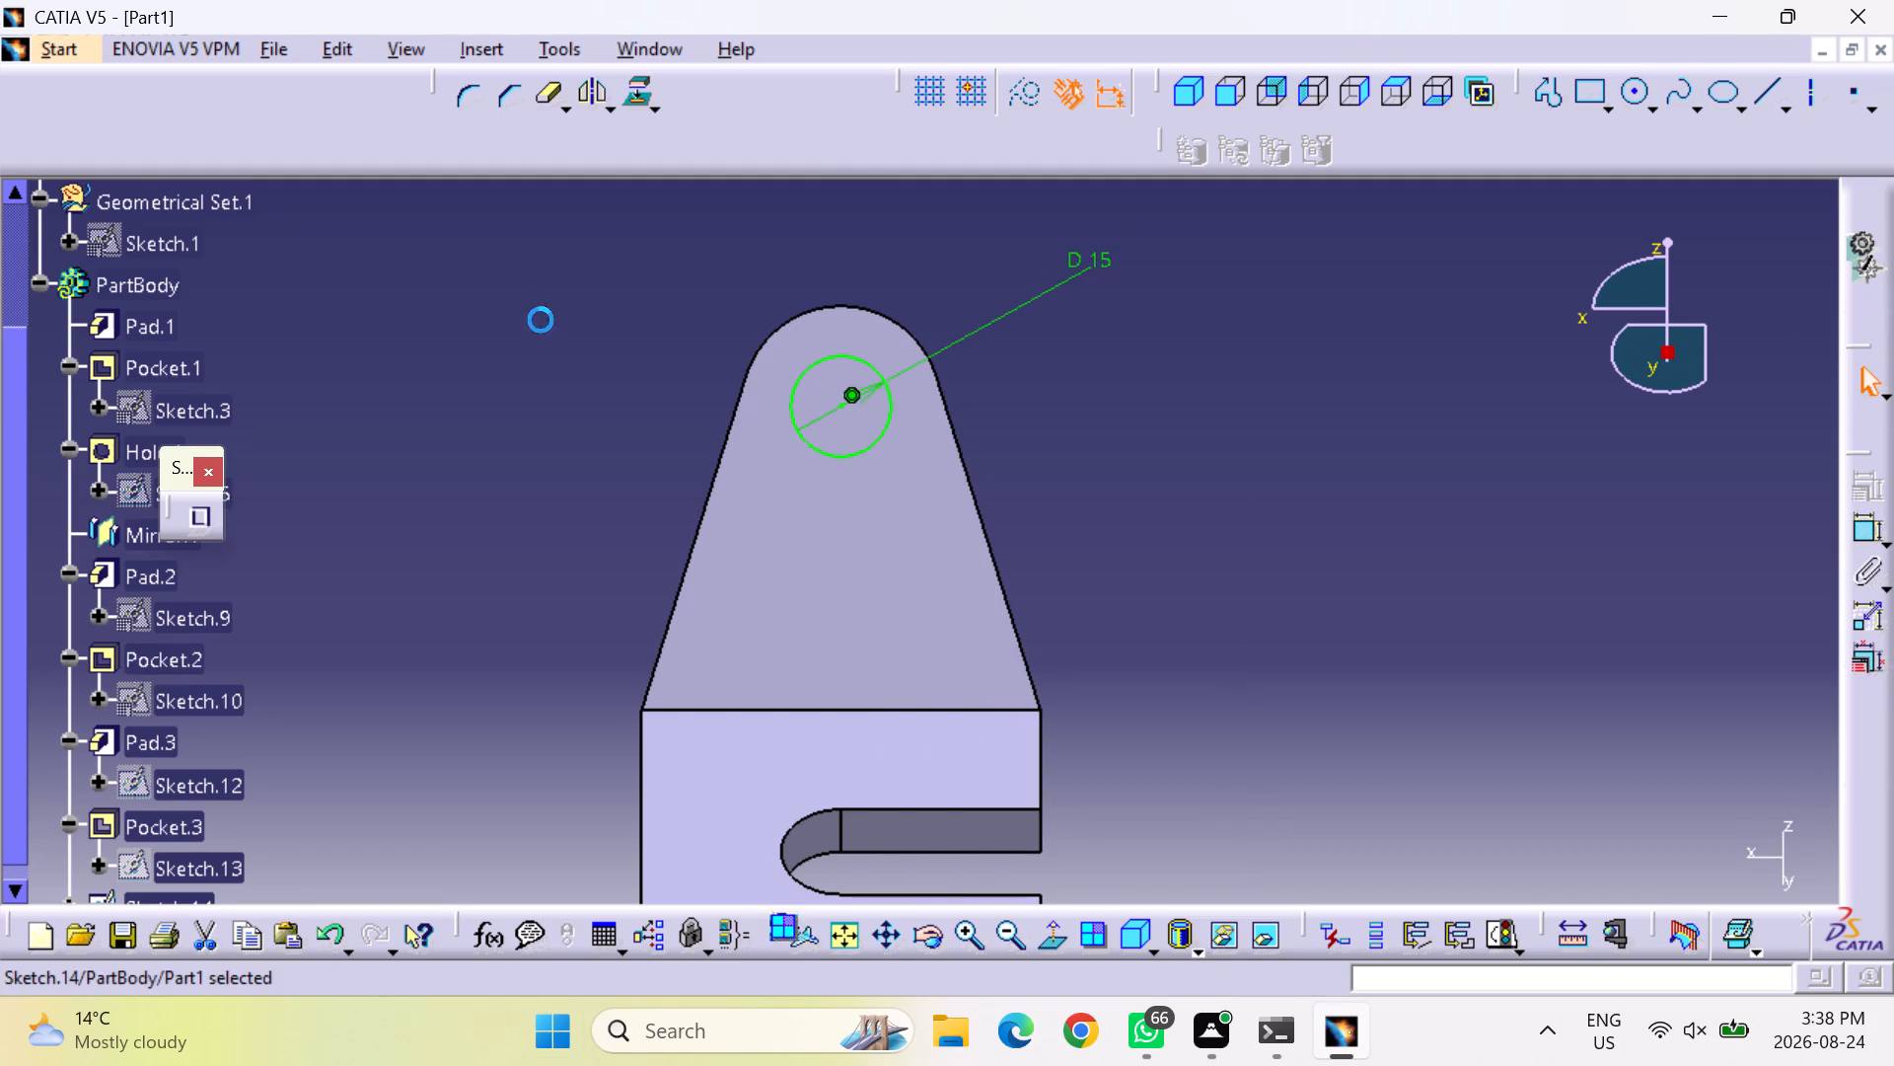
{"action": "left_click", "coordinate": [697, 93]}
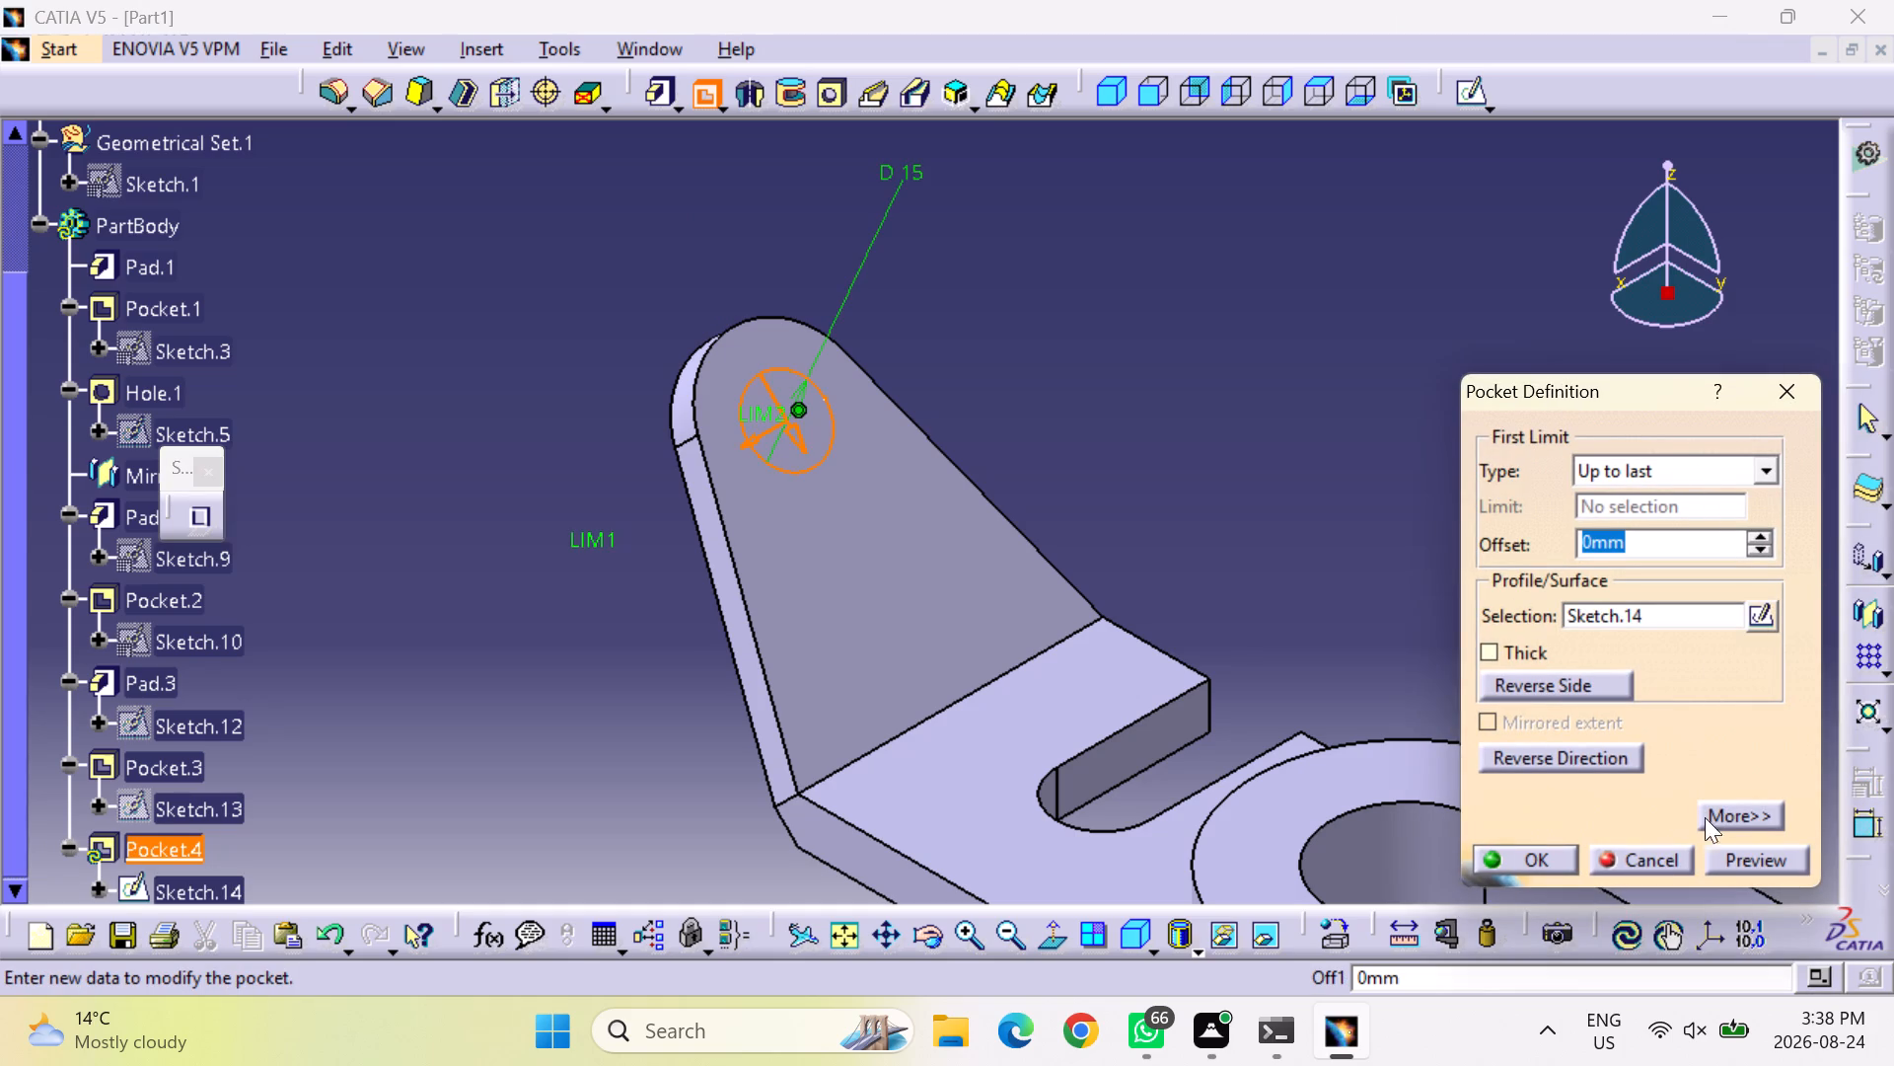
{"action": "left_click", "coordinate": [1748, 862]}
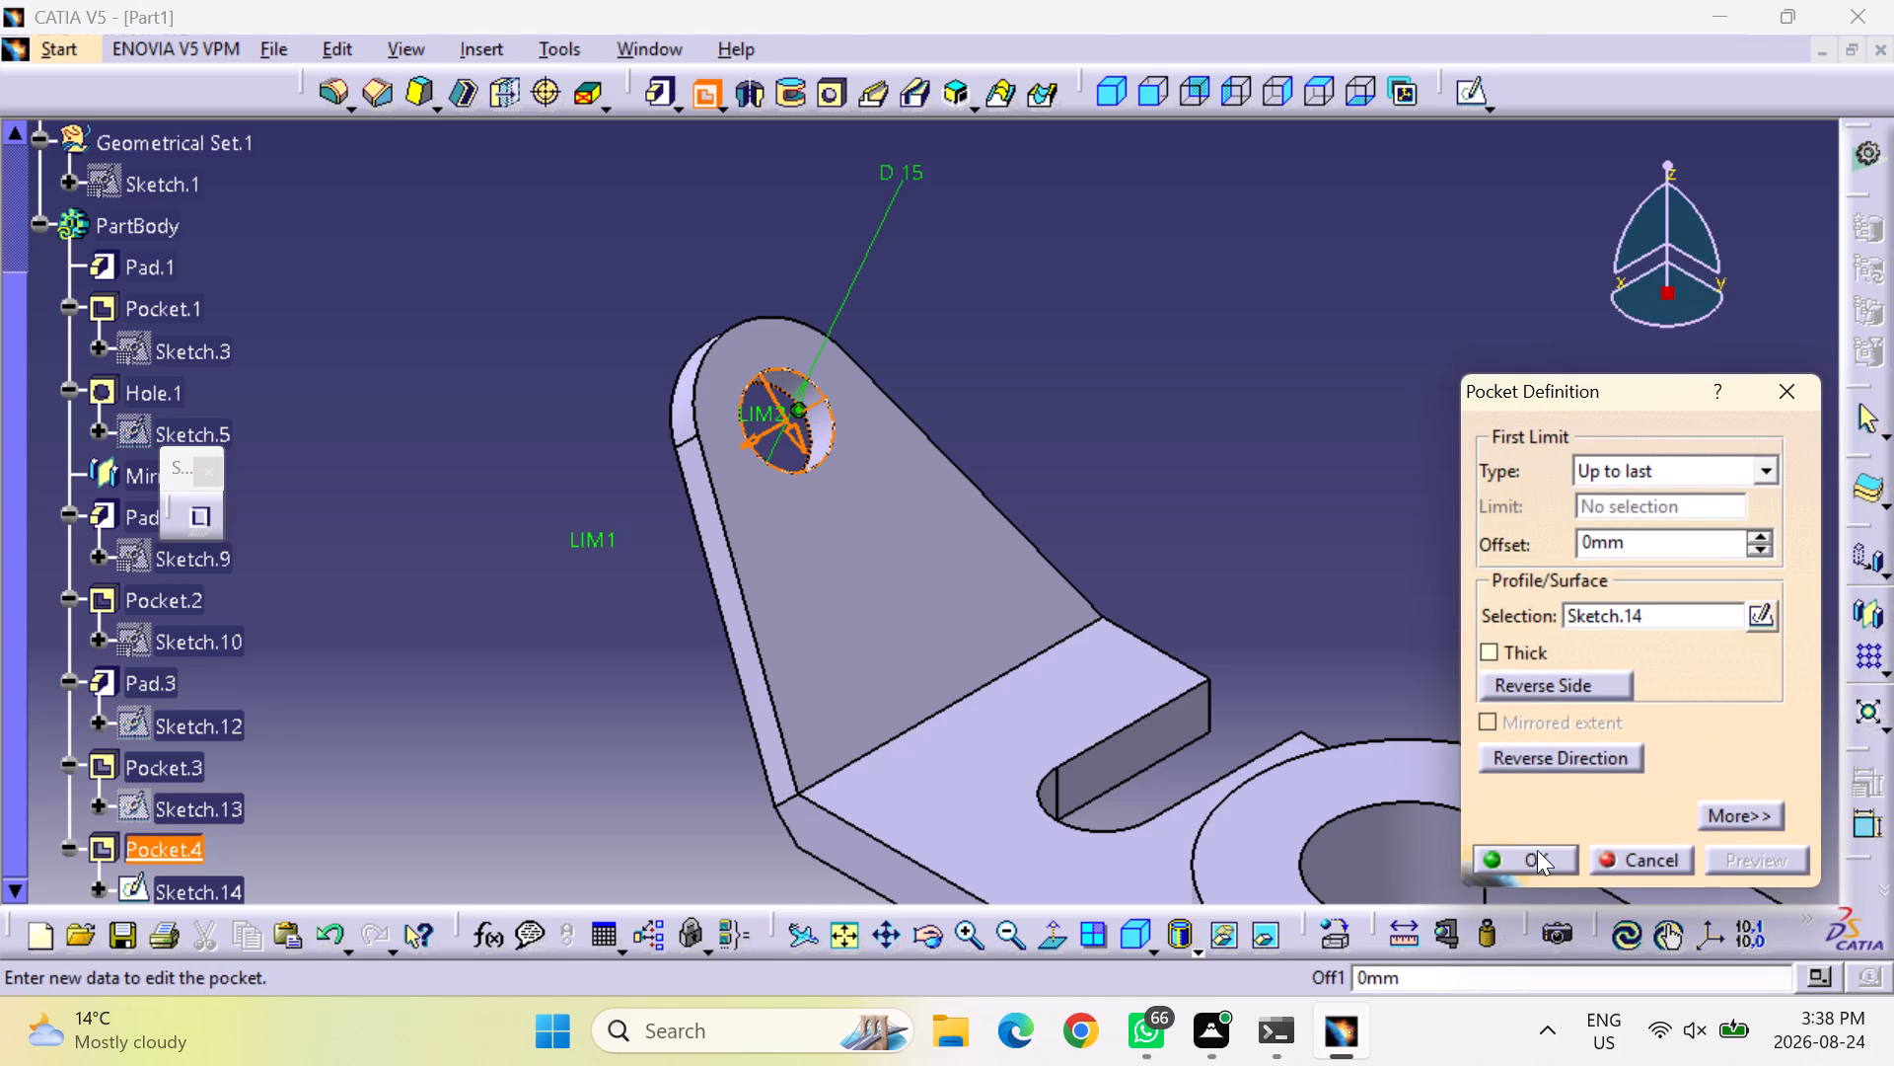
{"action": "left_click", "coordinate": [1537, 850]}
{"action": "left_click", "coordinate": [1234, 396]}
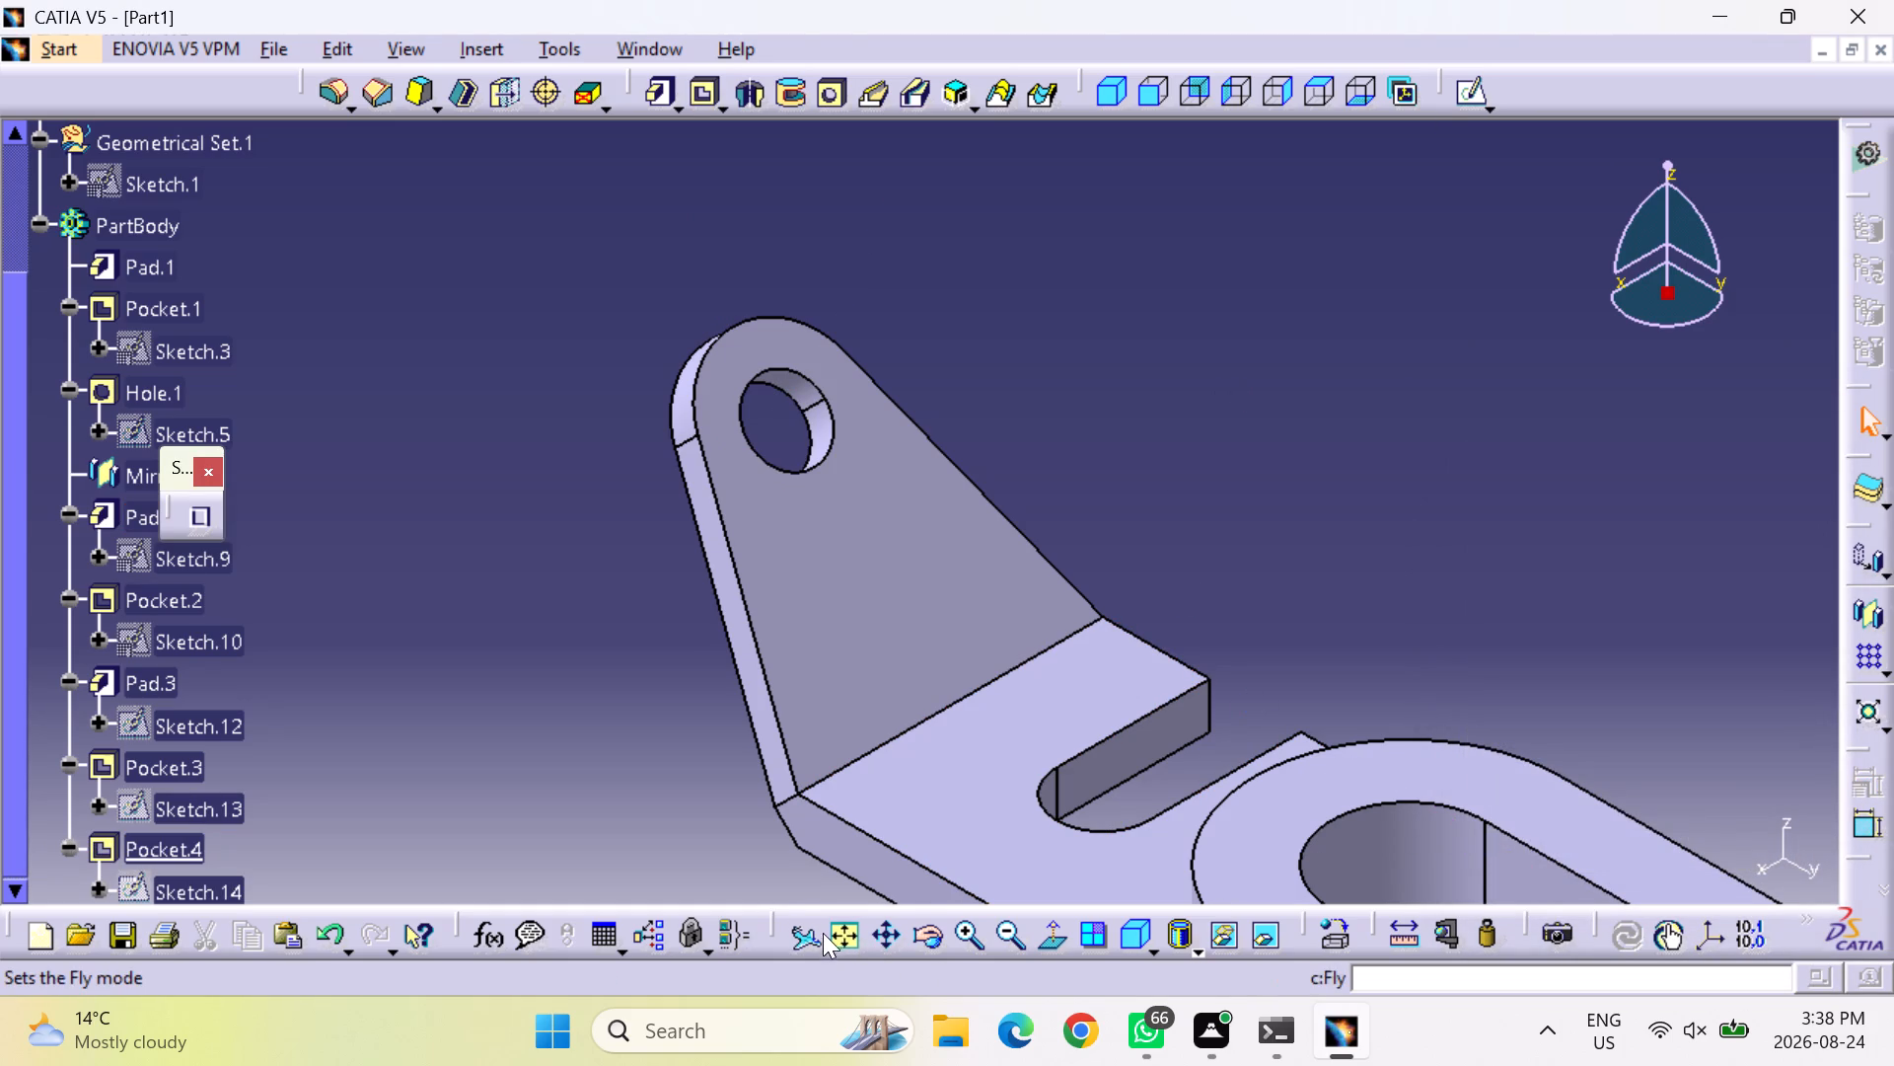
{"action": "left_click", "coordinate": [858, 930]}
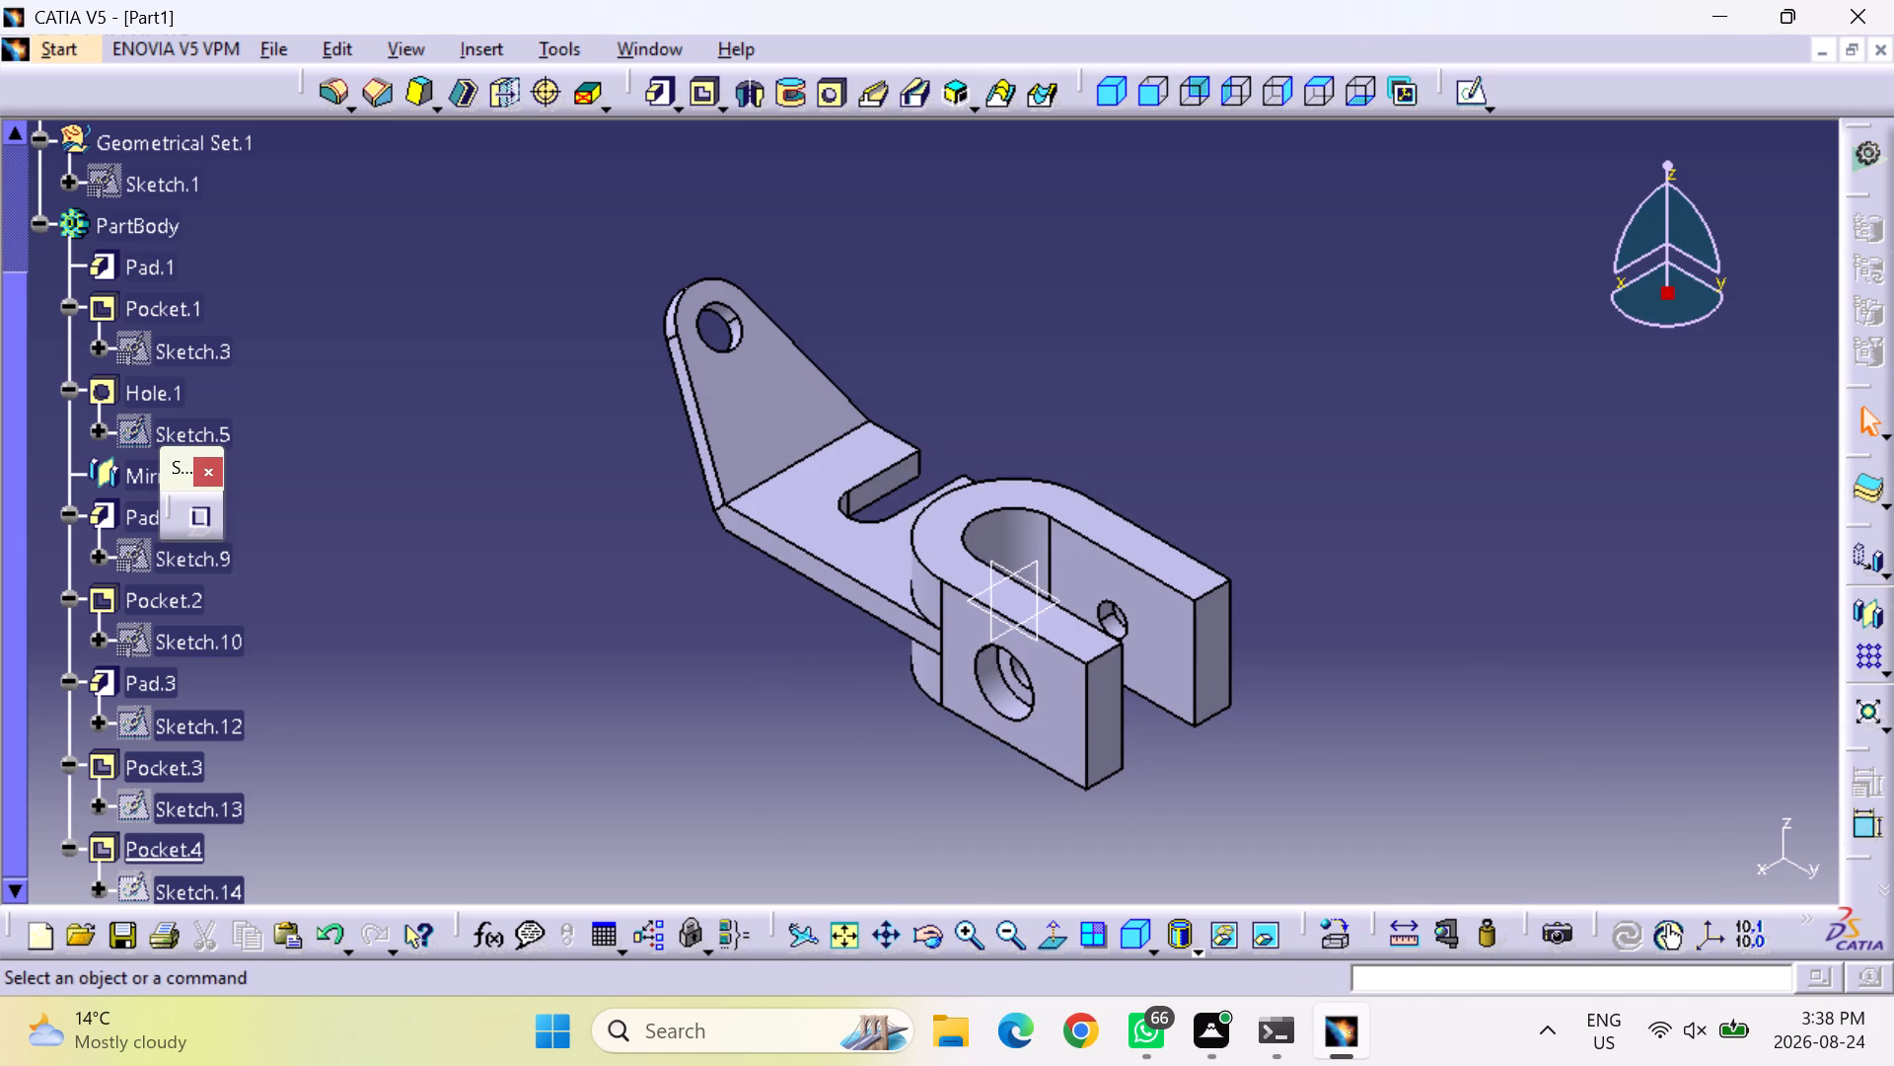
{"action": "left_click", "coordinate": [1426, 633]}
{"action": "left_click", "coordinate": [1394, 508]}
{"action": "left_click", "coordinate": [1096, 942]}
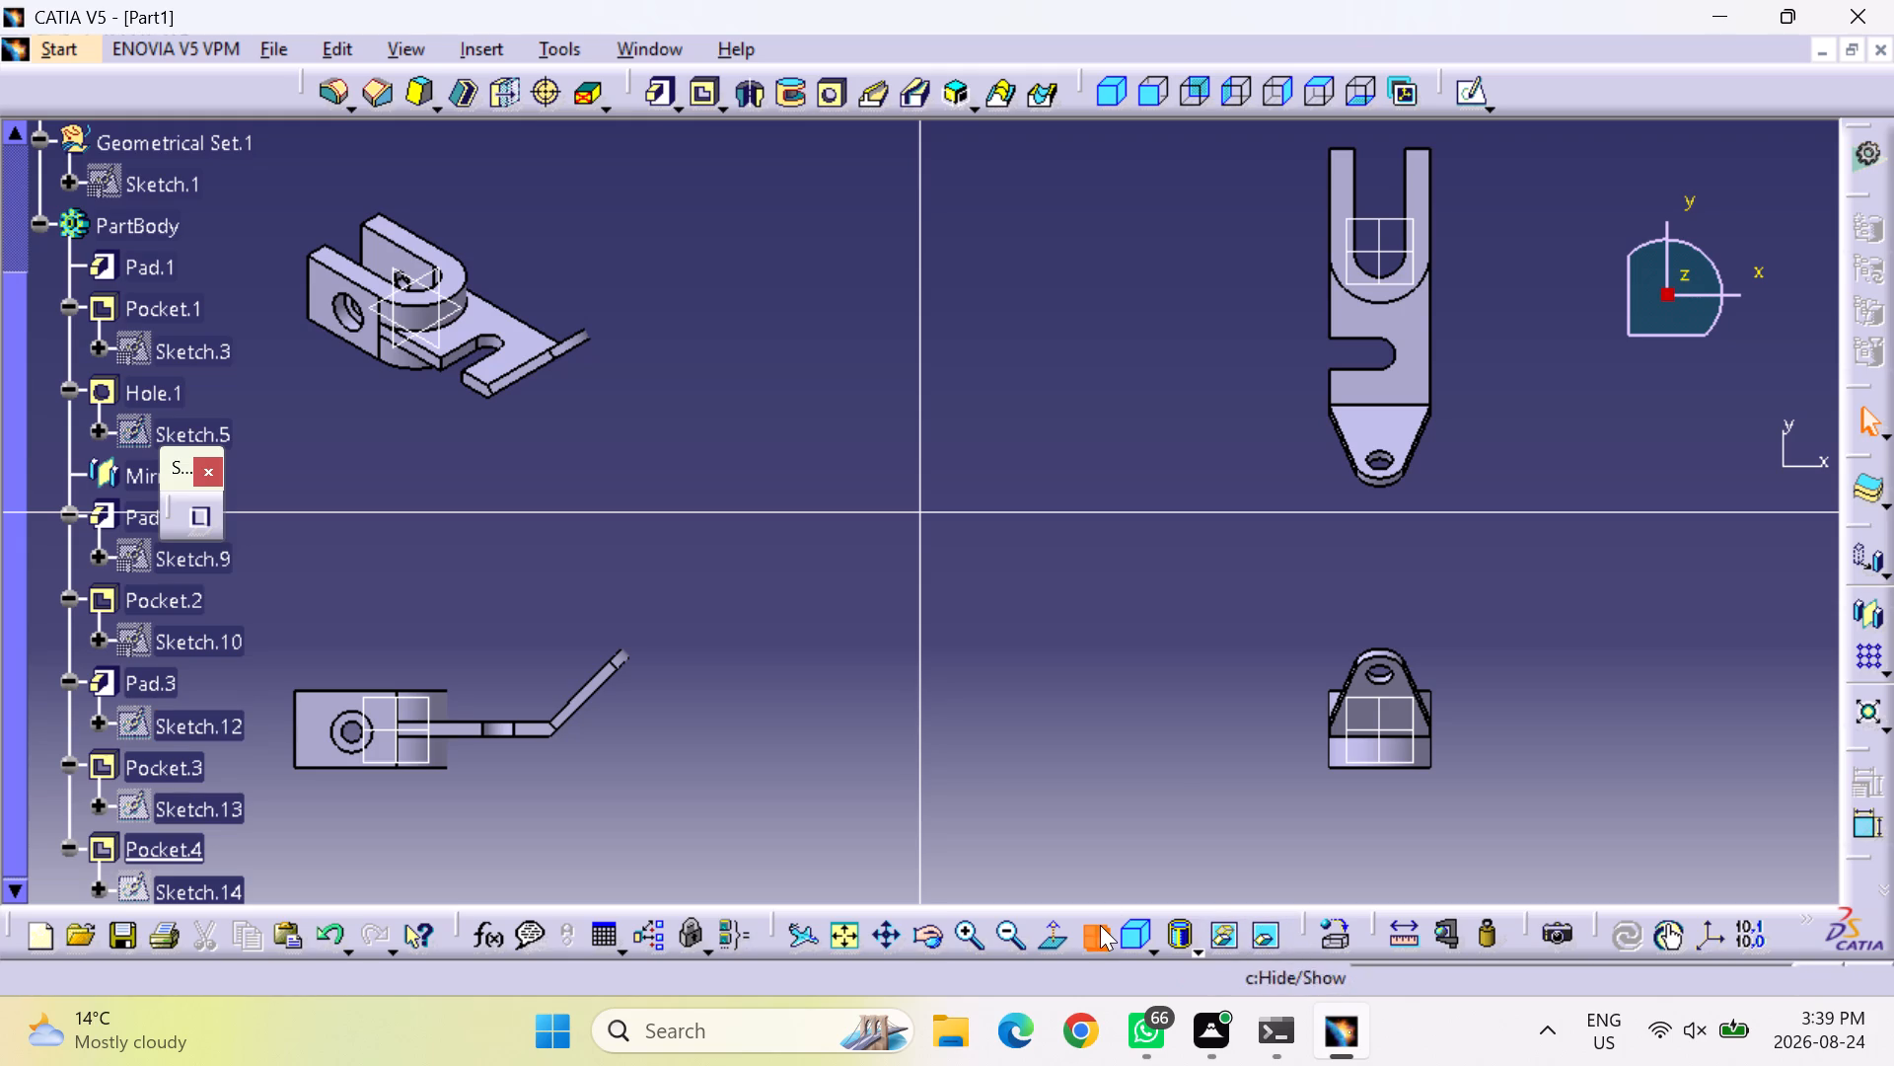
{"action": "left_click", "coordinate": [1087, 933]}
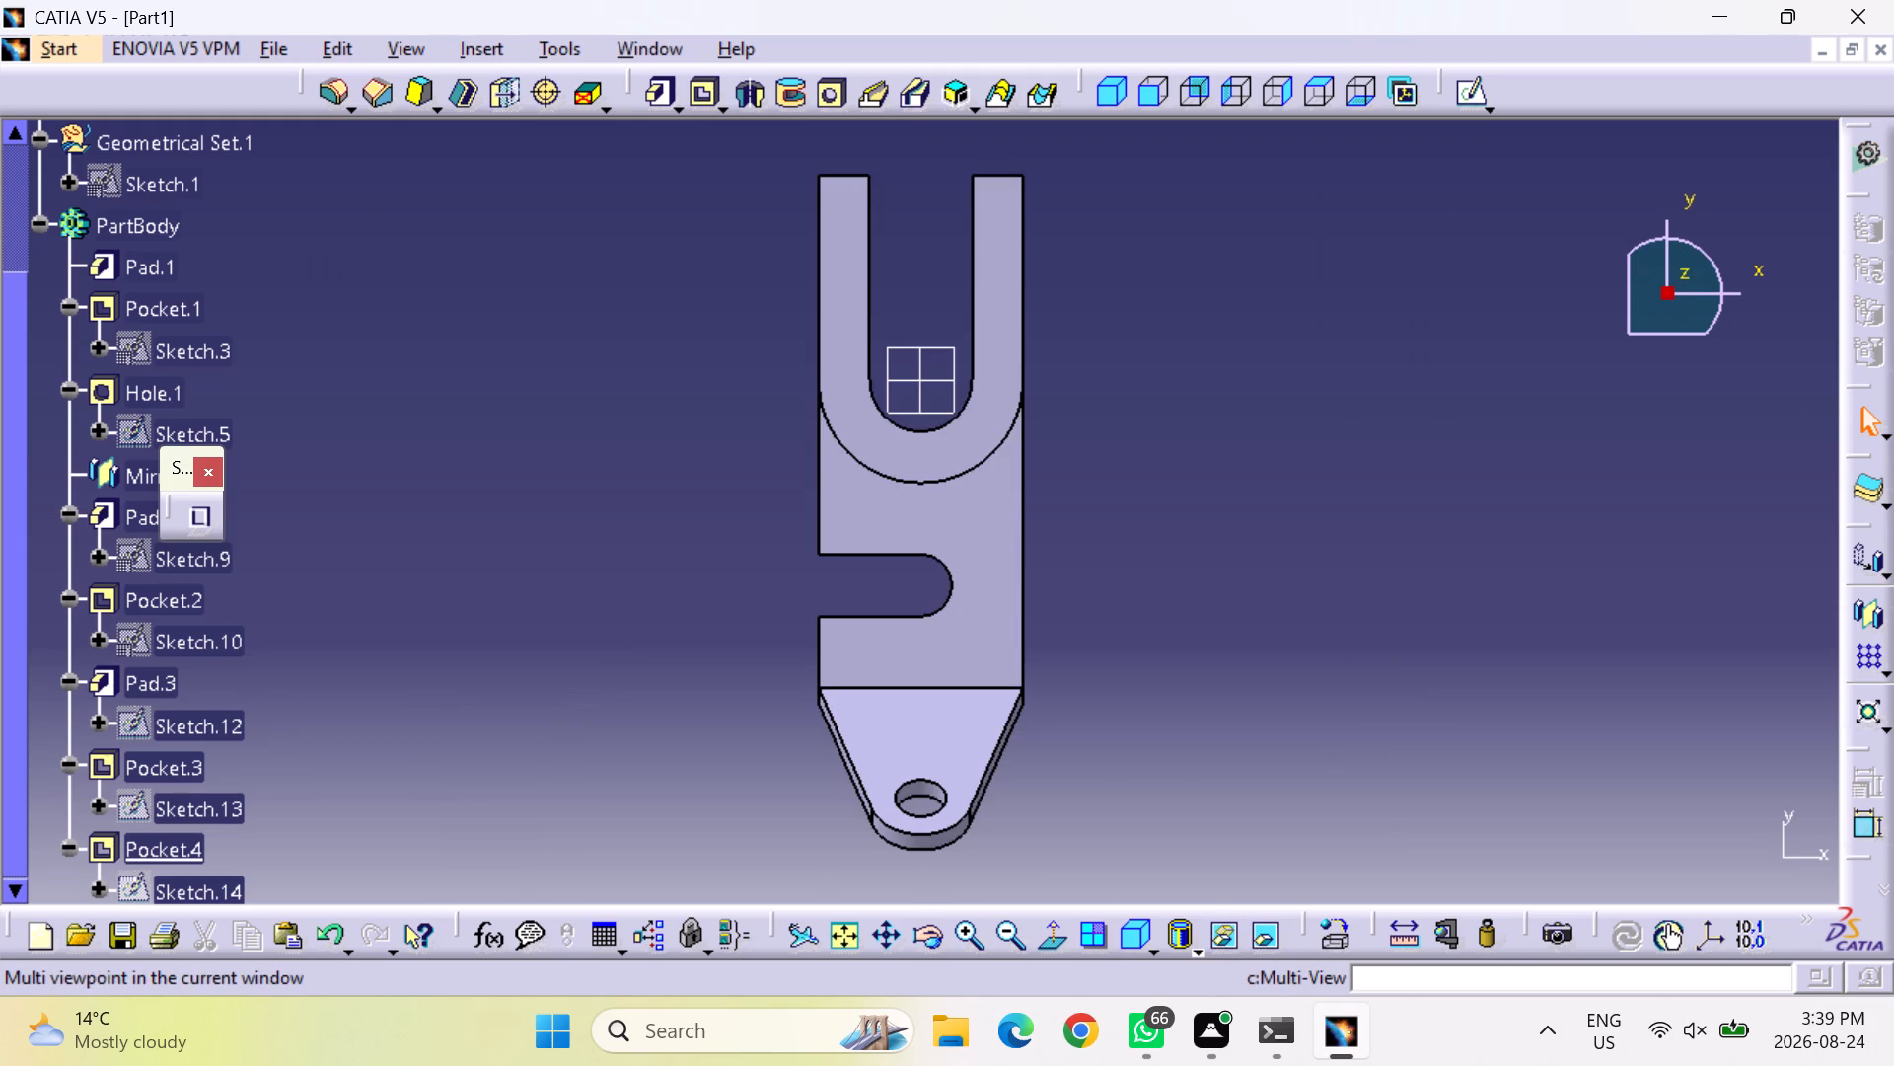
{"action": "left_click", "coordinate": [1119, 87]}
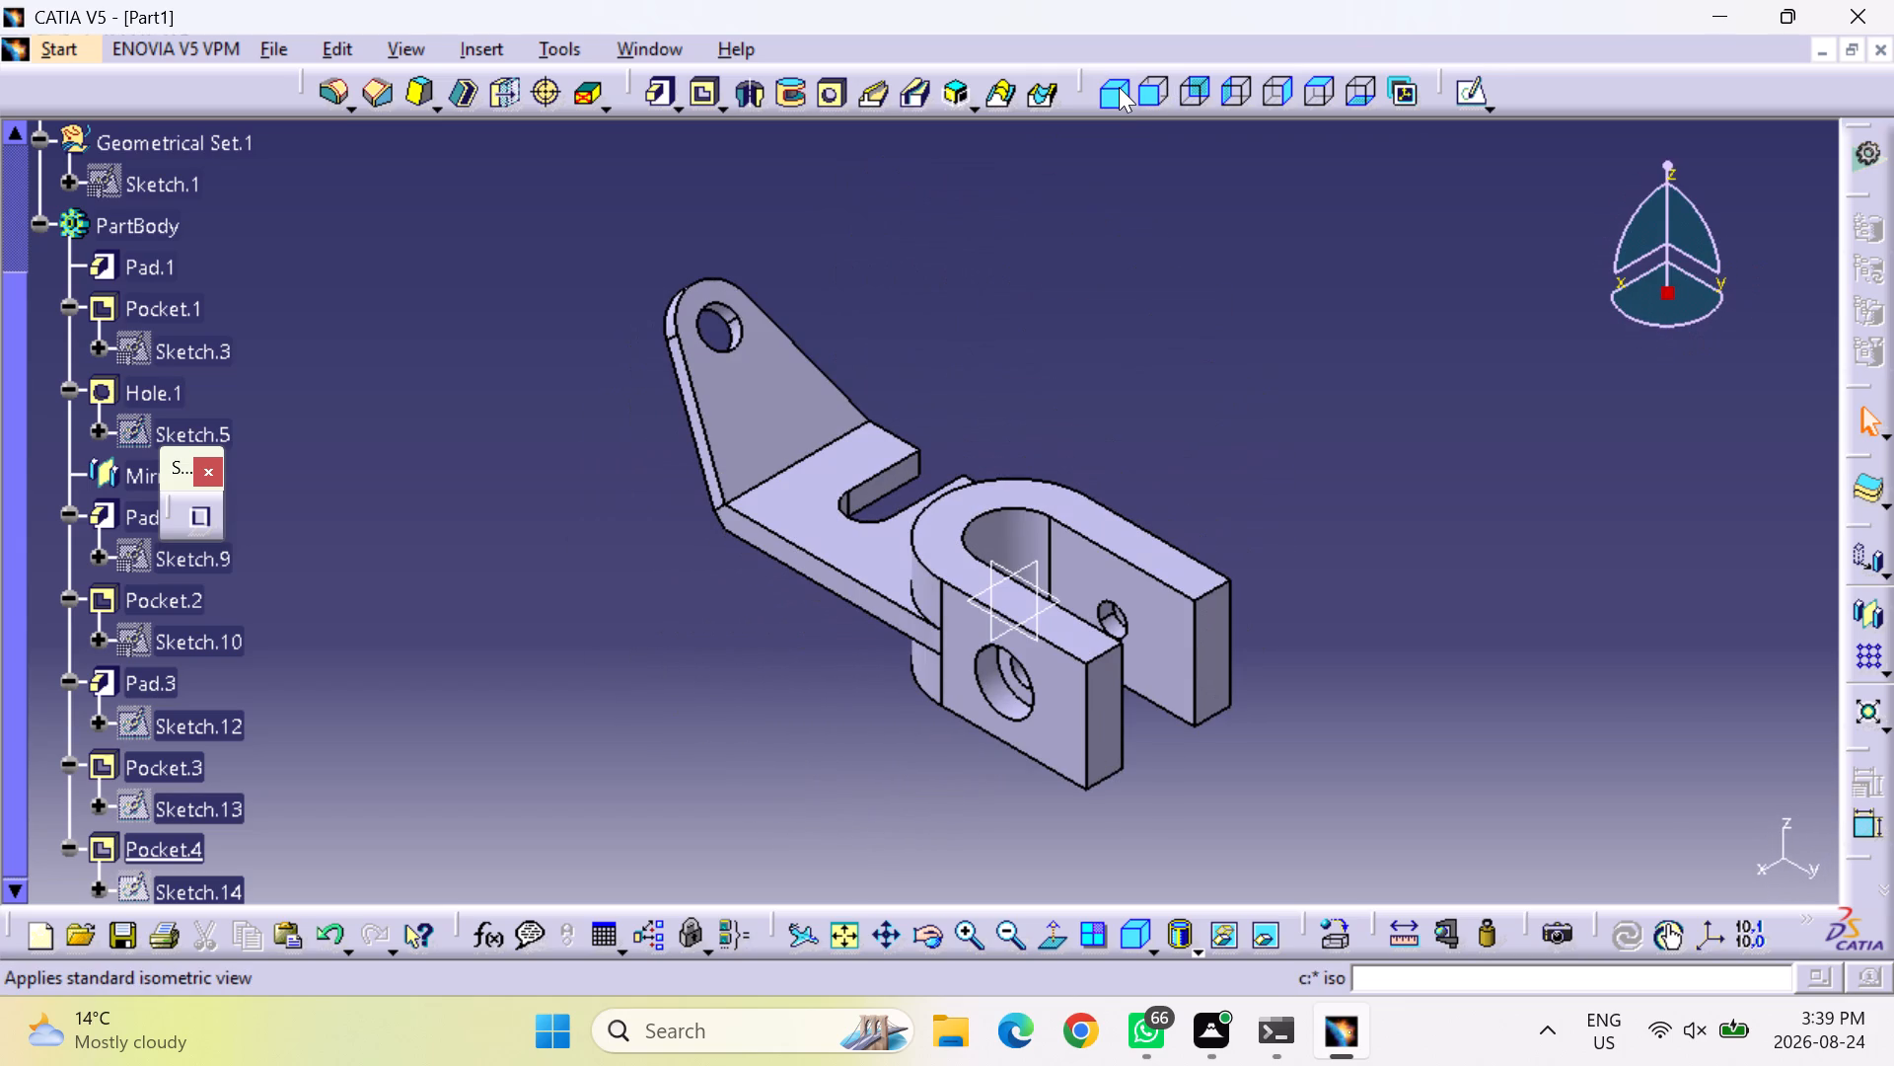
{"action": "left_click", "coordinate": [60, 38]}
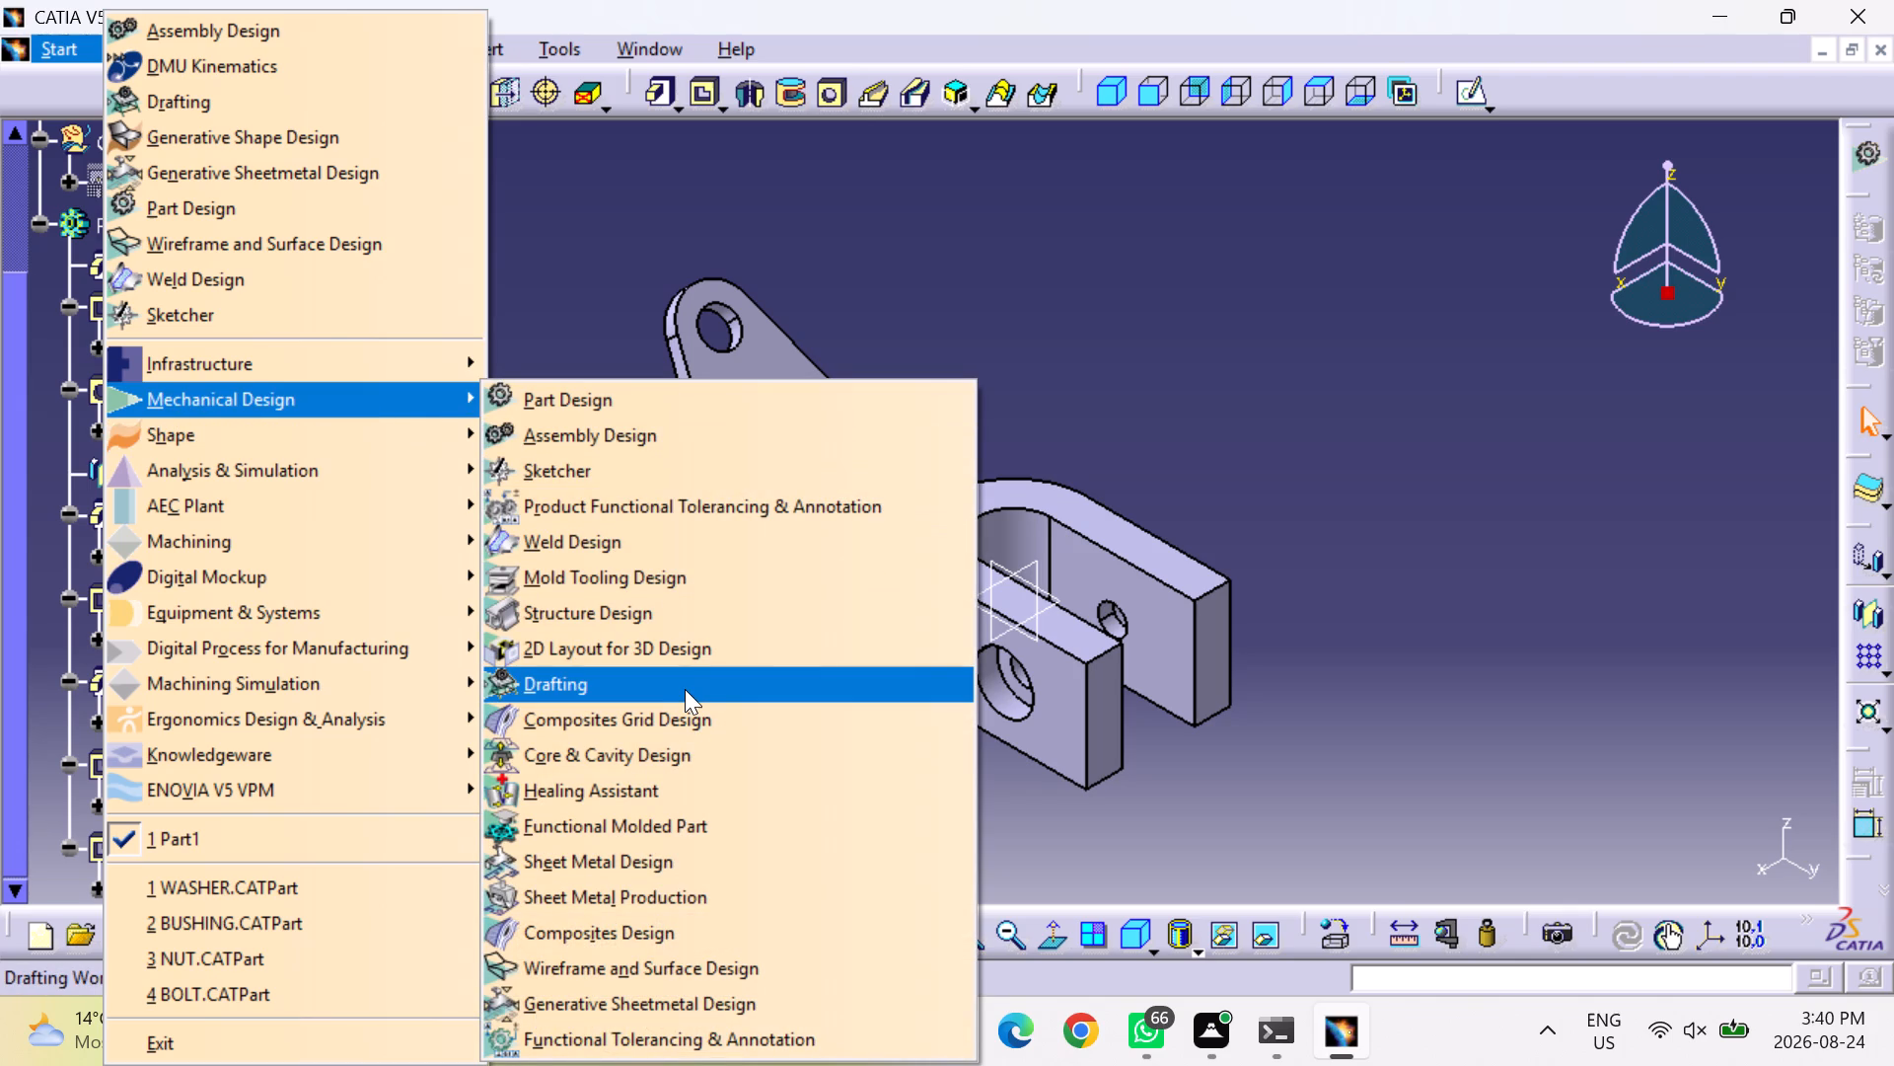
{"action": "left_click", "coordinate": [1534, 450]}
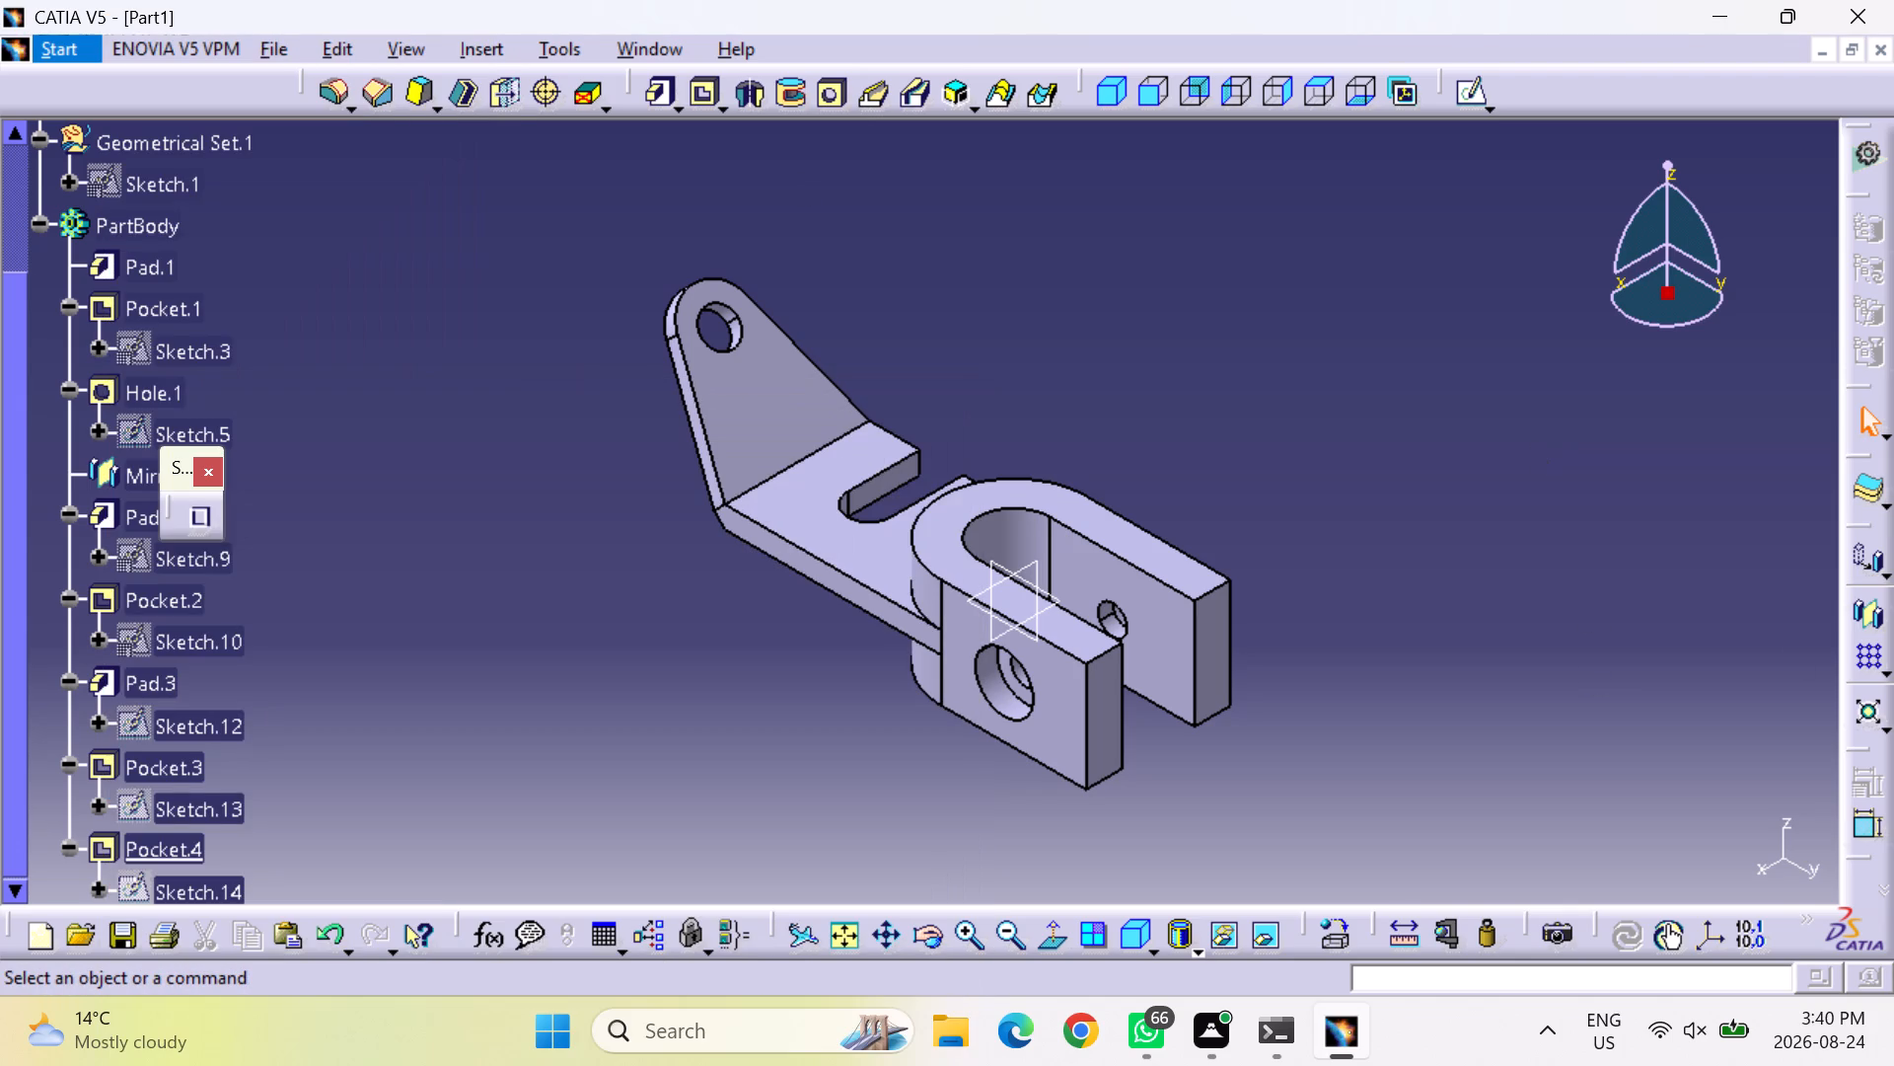
Save the part to the Desktop as a CATPart named pro1.
{"action": "key", "text": "ctrl+s"}
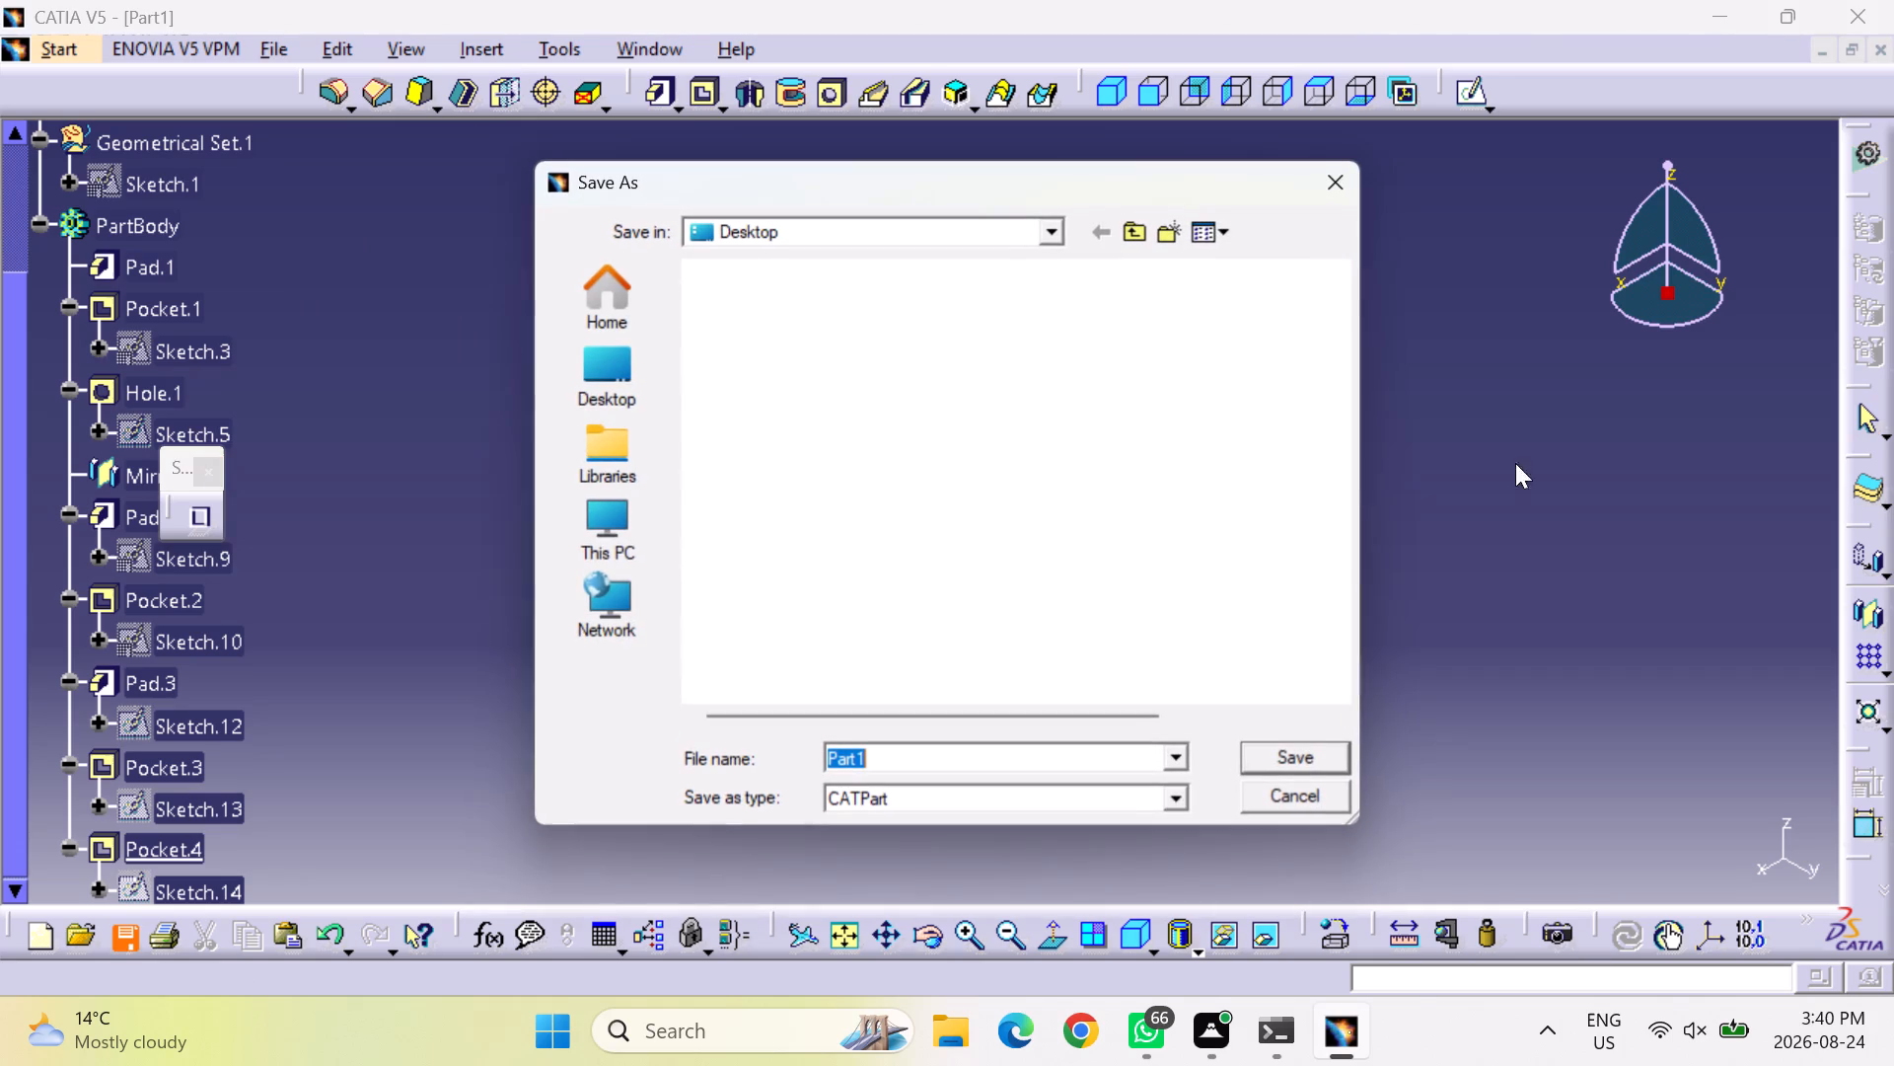
{"action": "left_click", "coordinate": [641, 370]}
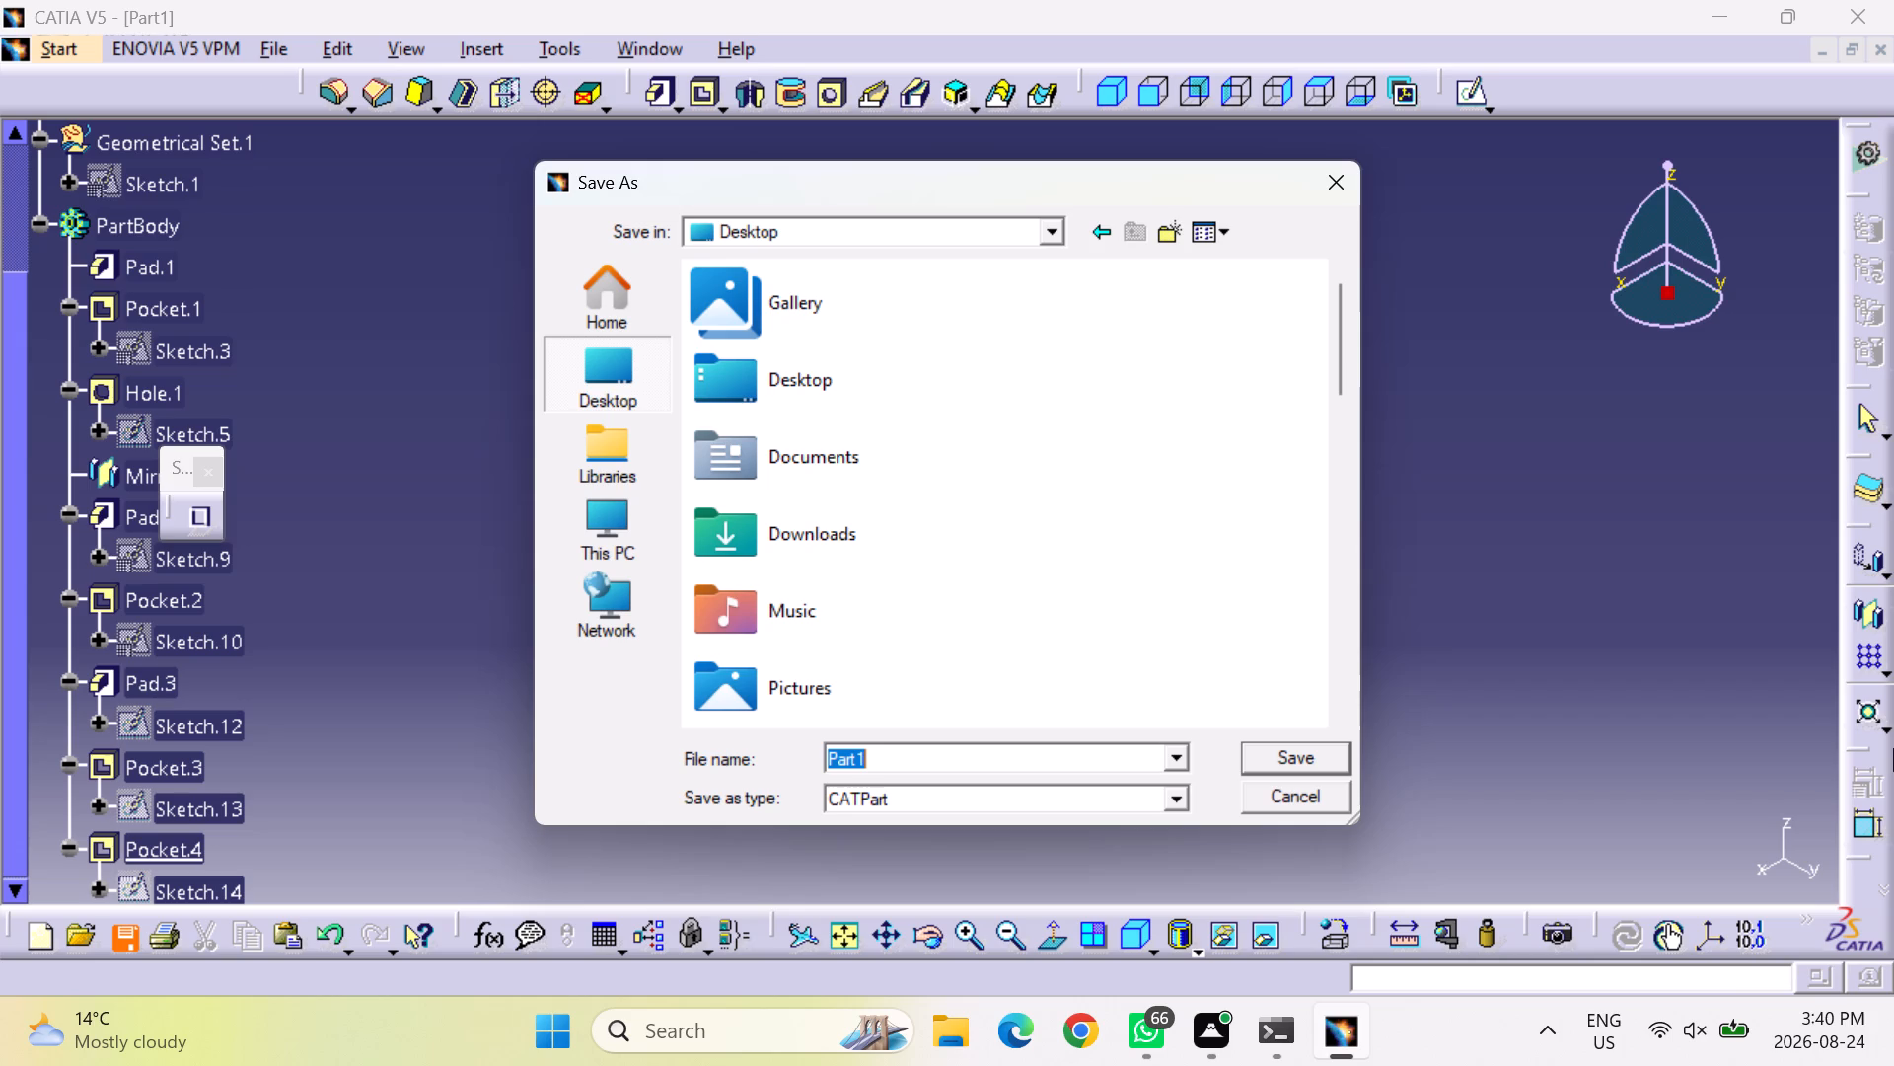
{"action": "type", "text": "pro1"}
{"action": "left_click", "coordinate": [630, 375]}
{"action": "left_click", "coordinate": [1342, 757]}
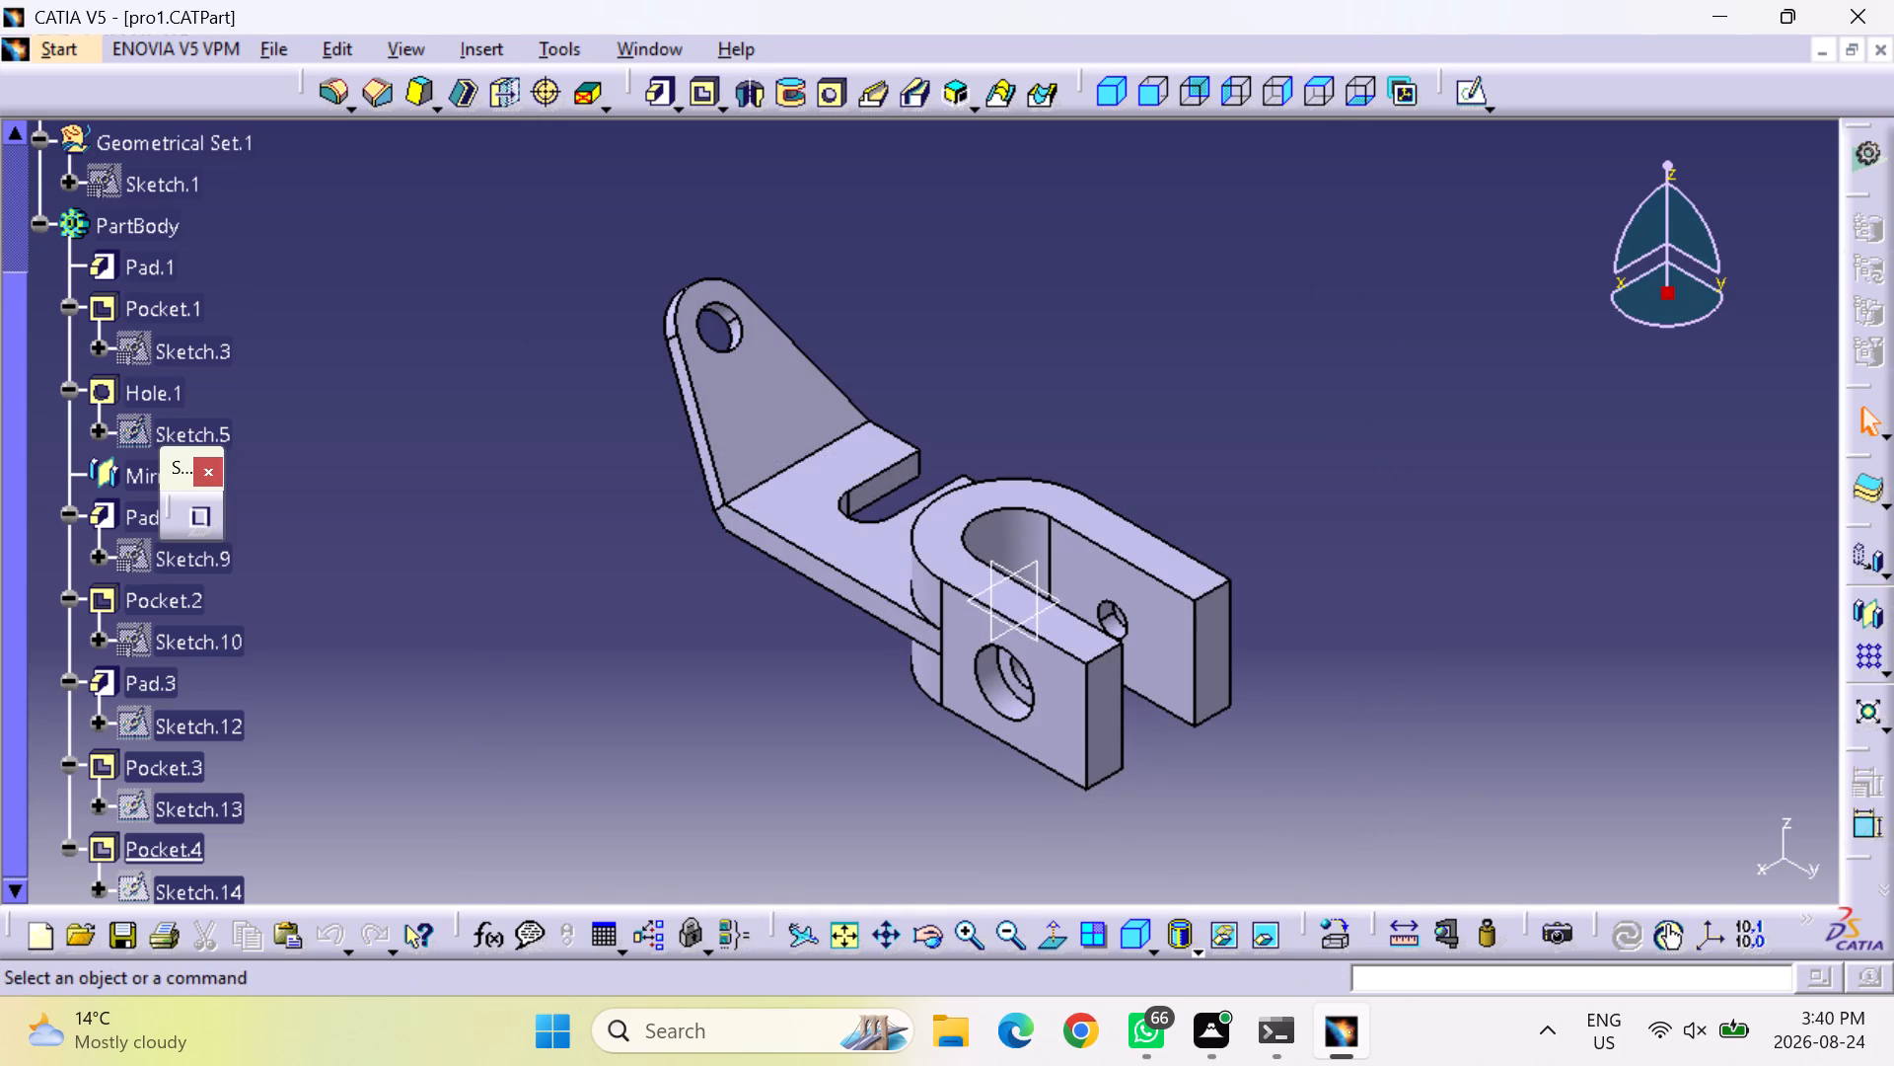
{"action": "key", "text": "ctrl+s"}
Start a new Drafting drawing of the part with the front, bottom and right view layout on an A3 ISO landscape sheet.
{"action": "left_click", "coordinate": [51, 40]}
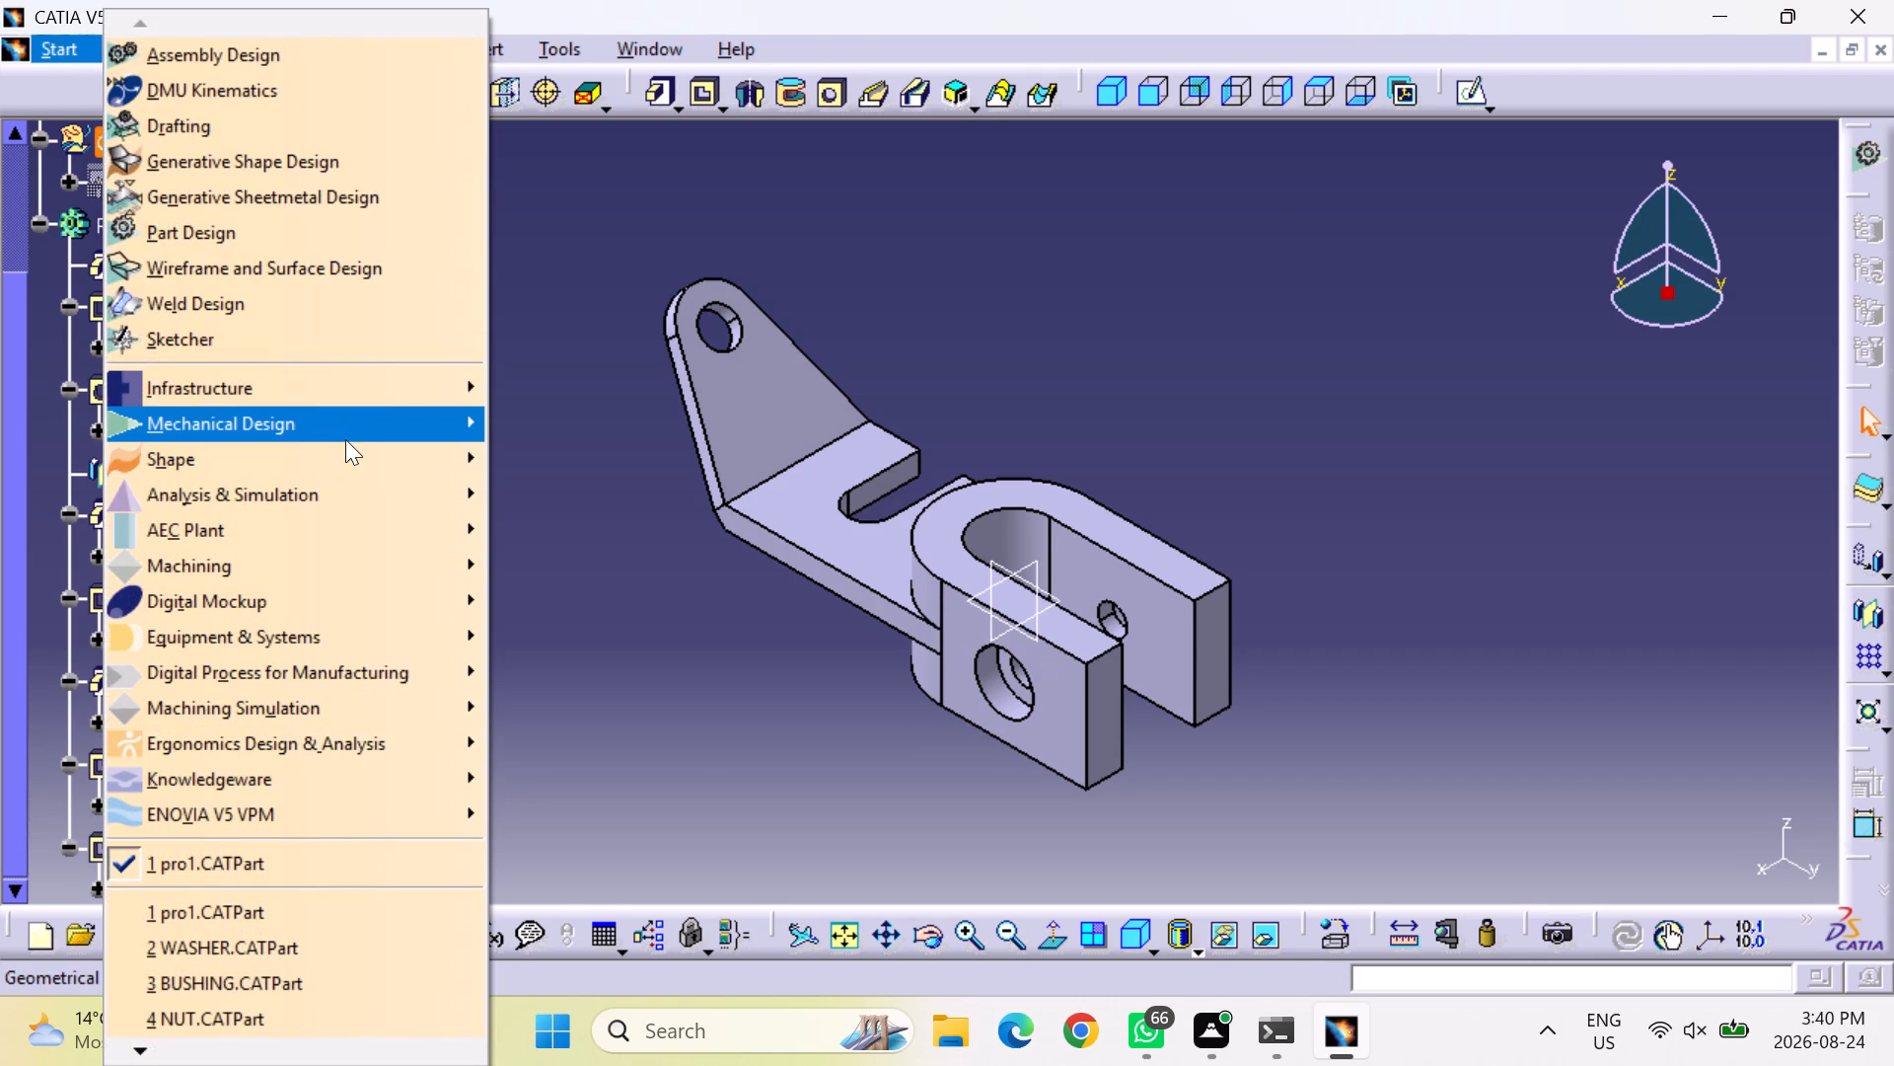
{"action": "left_click", "coordinate": [356, 429]}
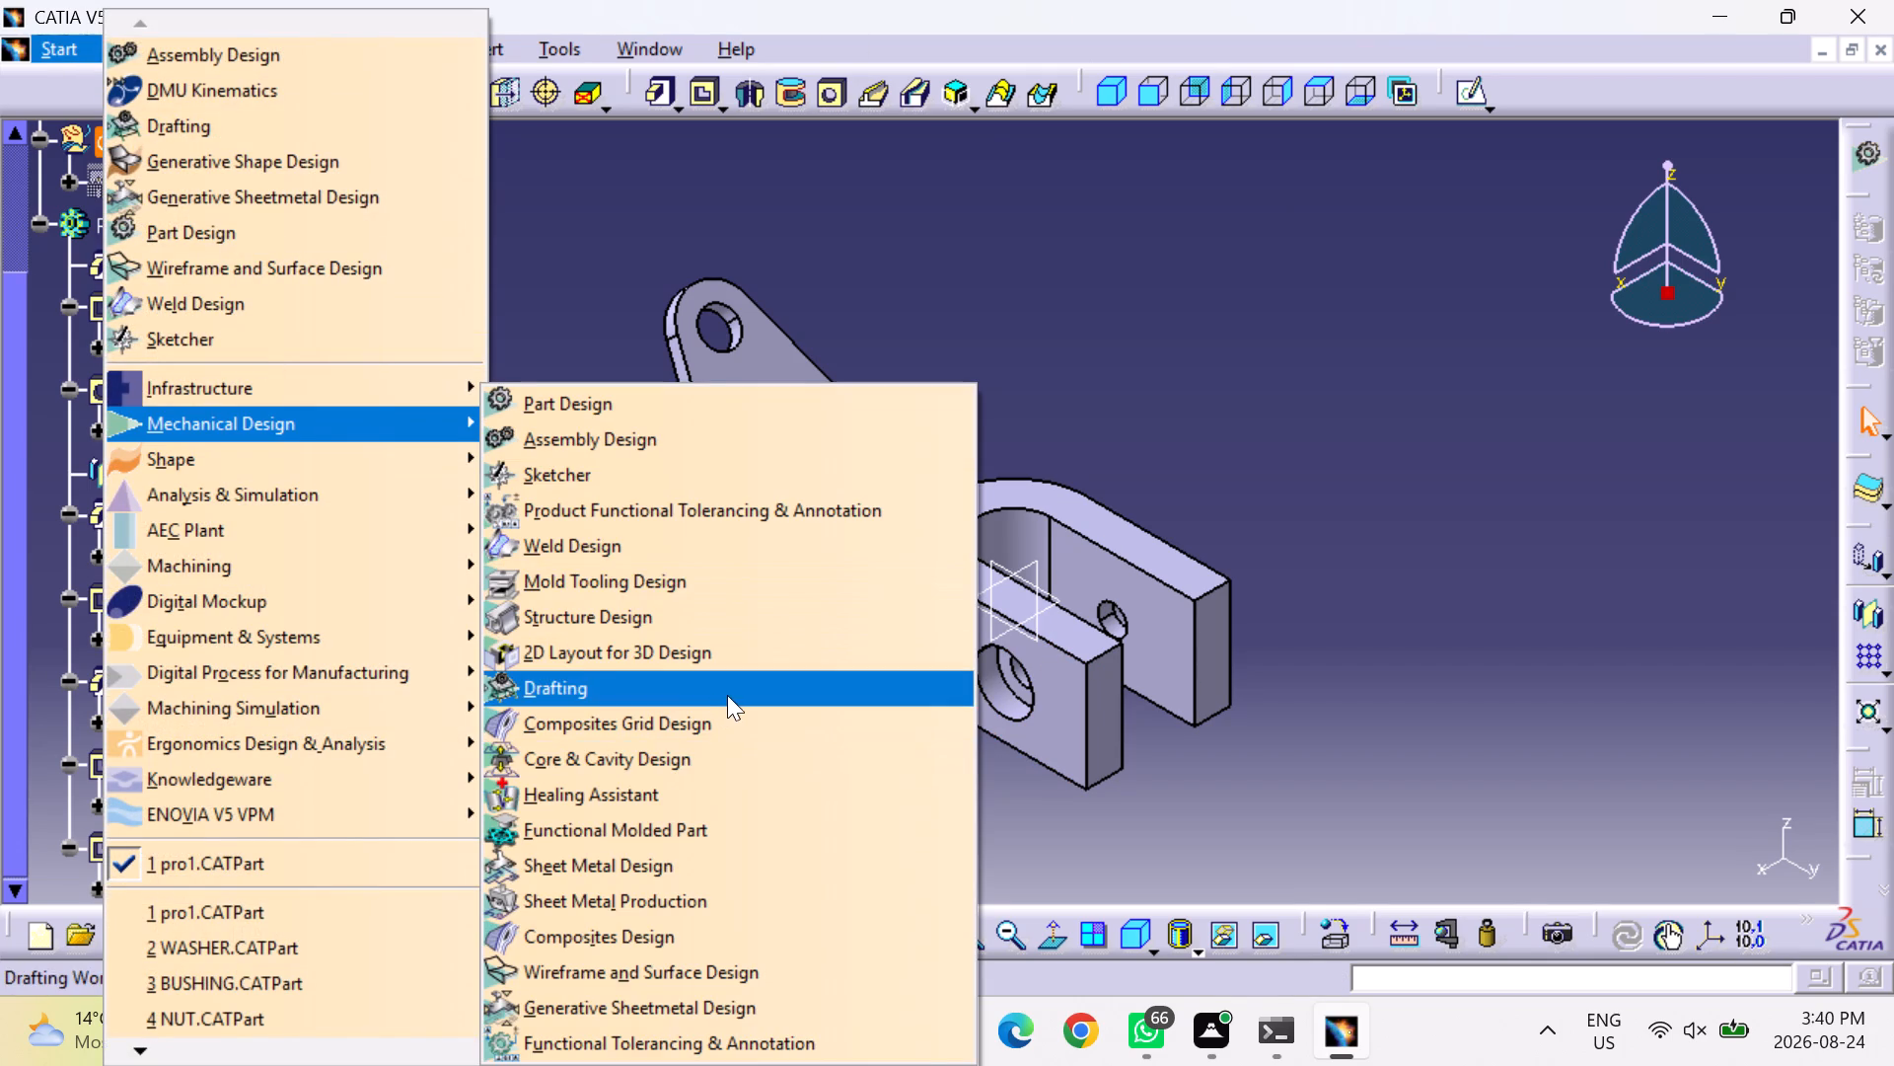
{"action": "left_click", "coordinate": [727, 695]}
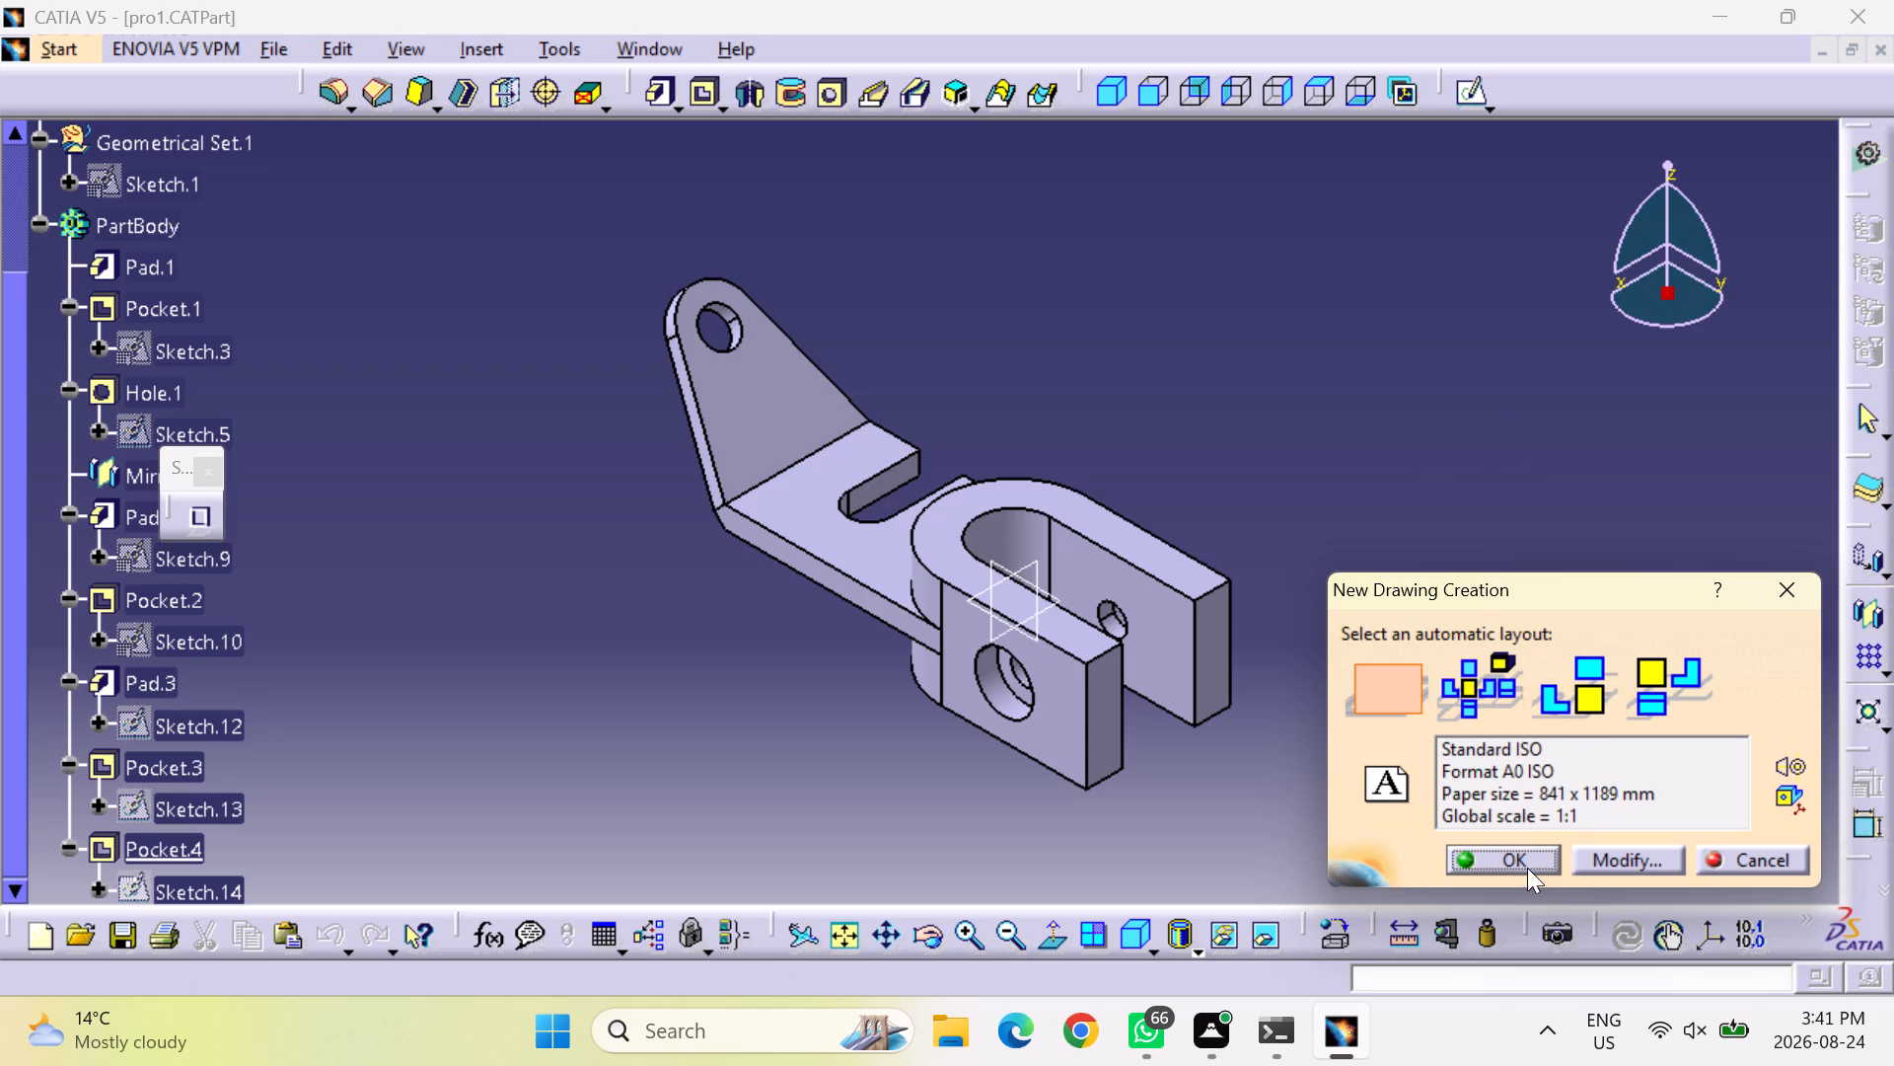
{"action": "left_click", "coordinate": [1594, 676]}
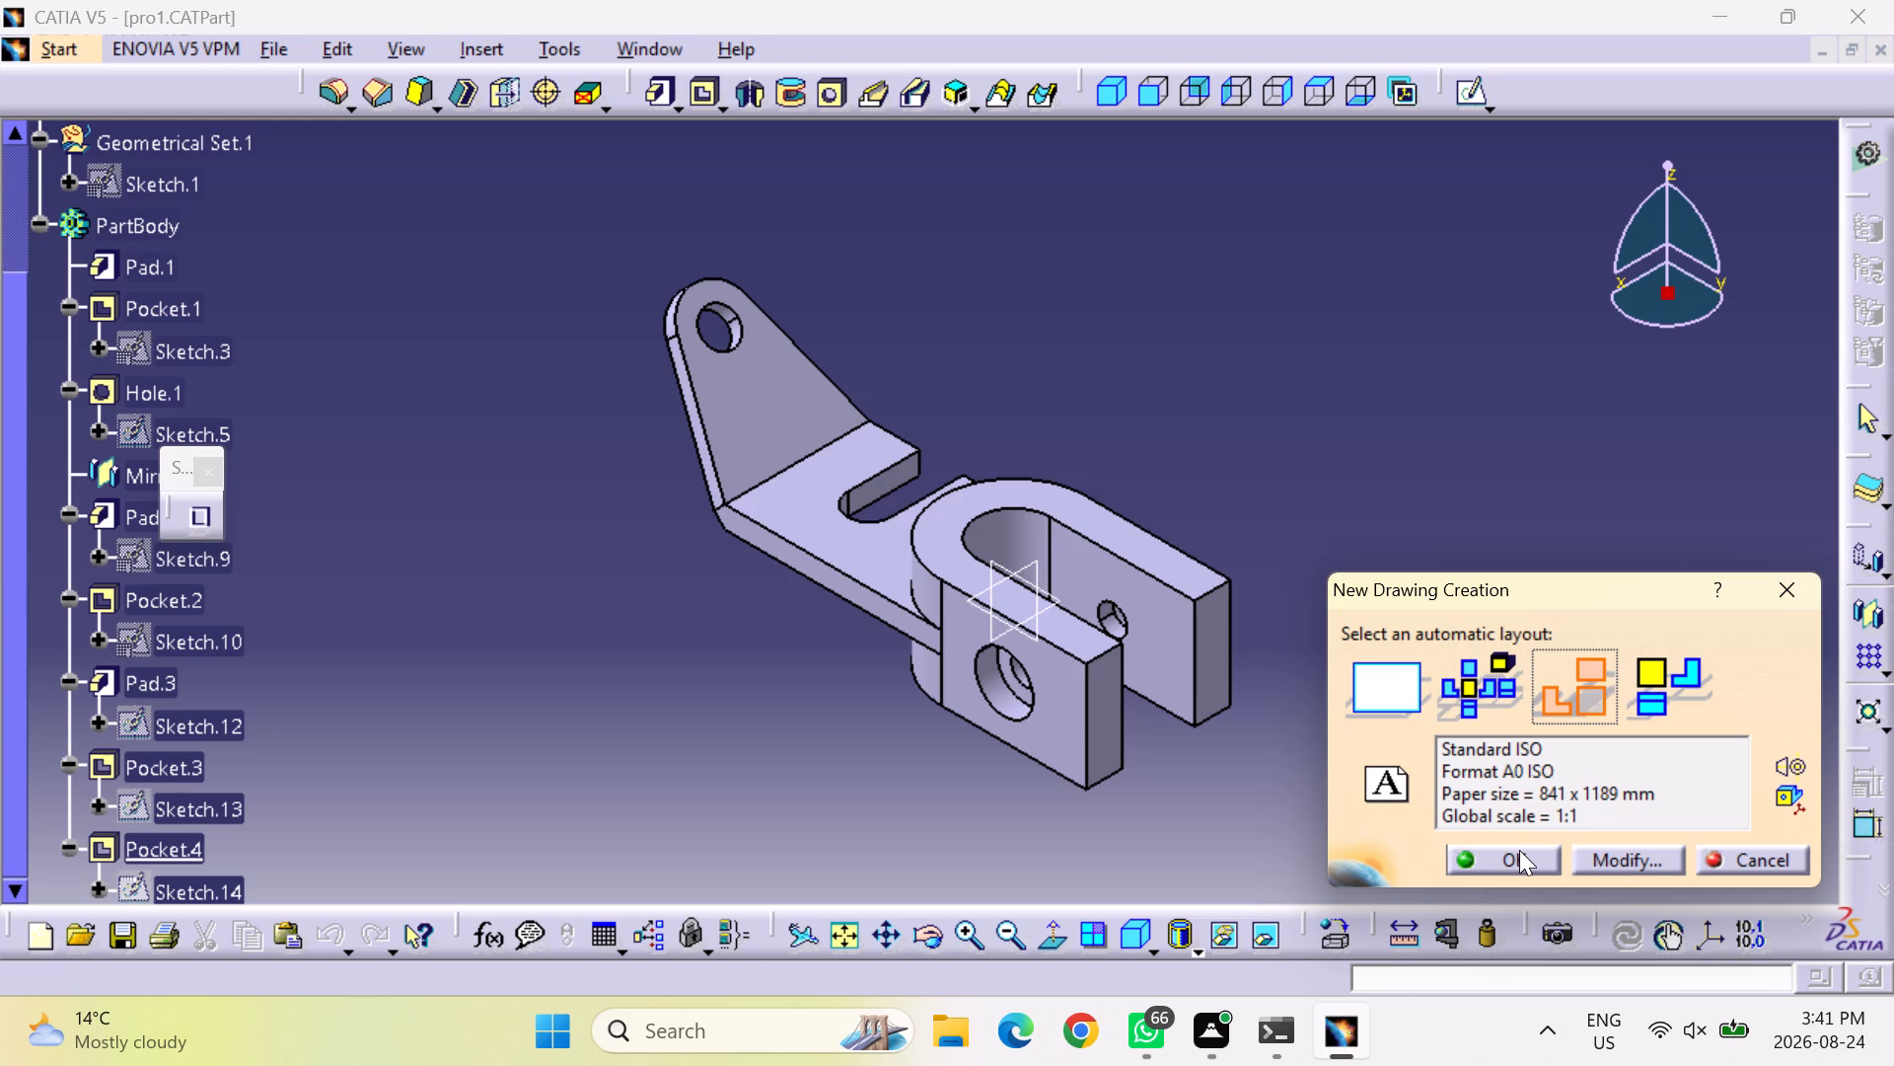
{"action": "left_click", "coordinate": [1613, 858]}
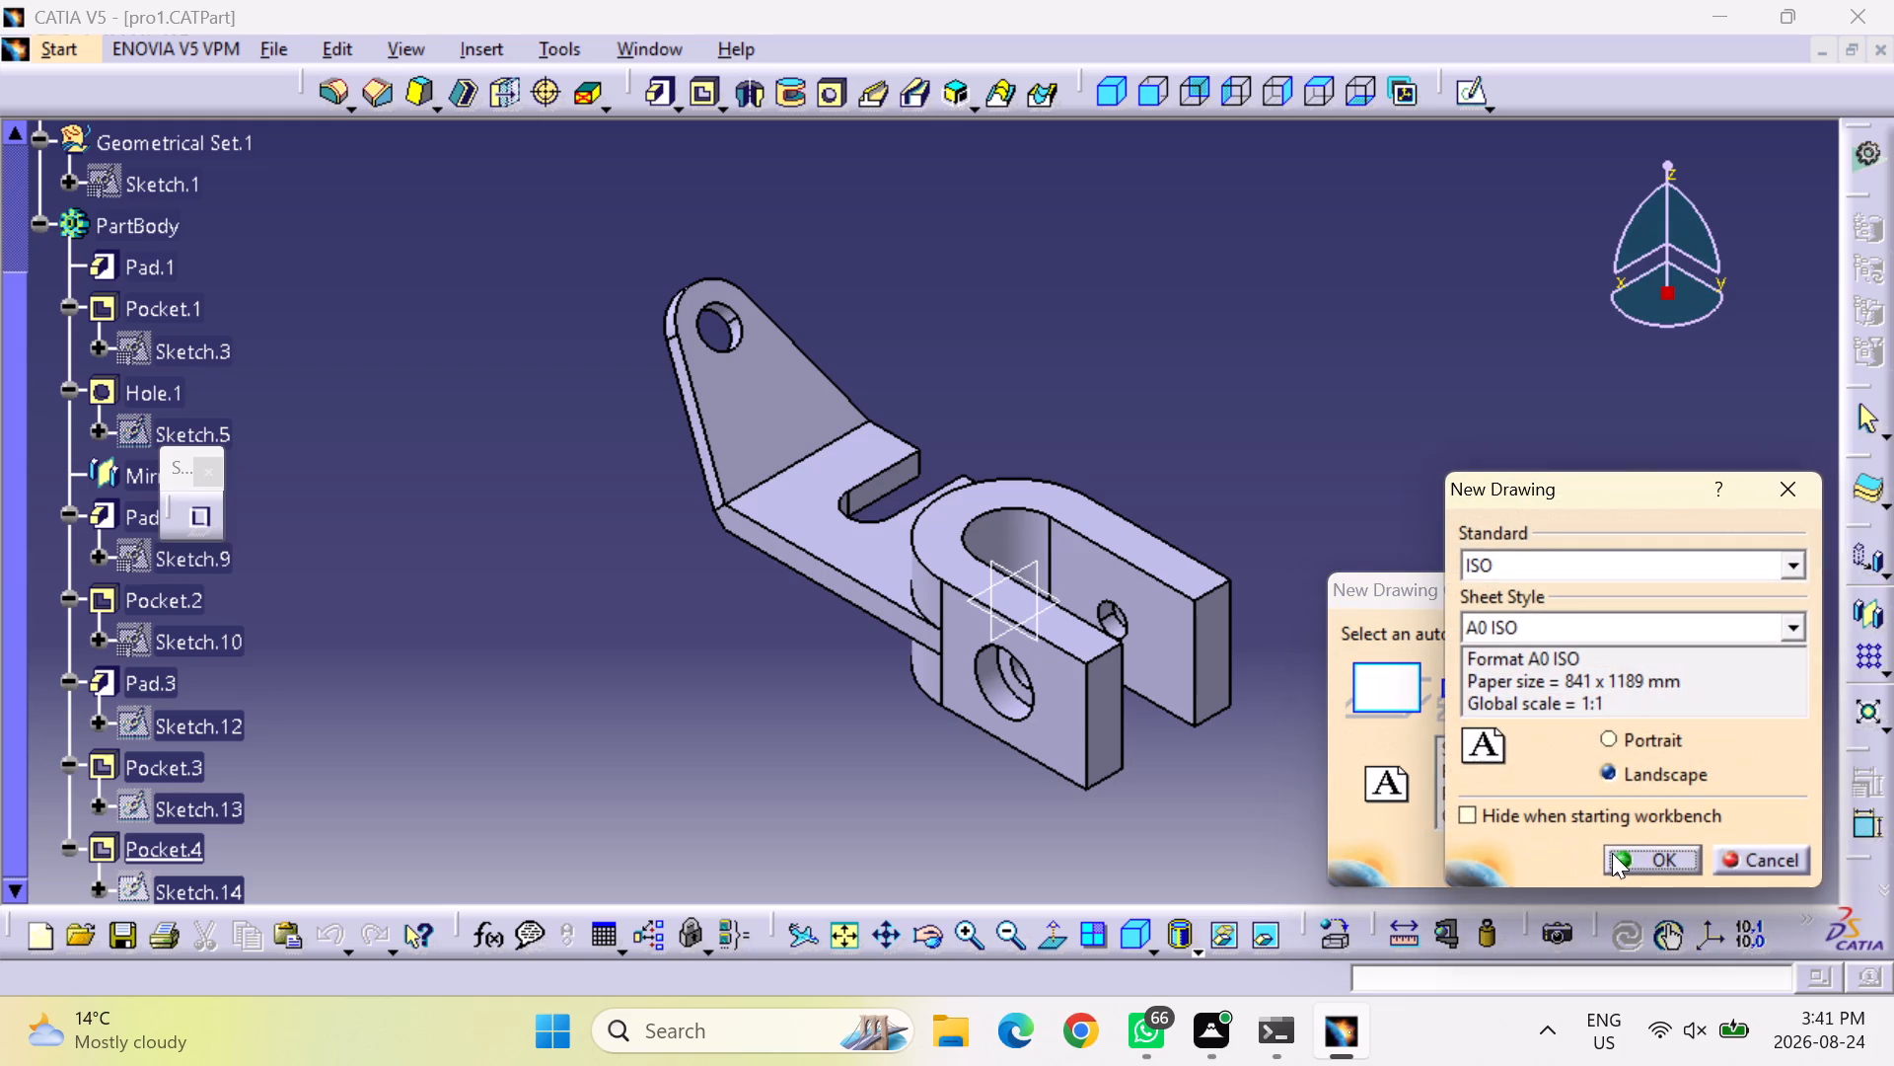
{"action": "left_click", "coordinate": [1563, 630]}
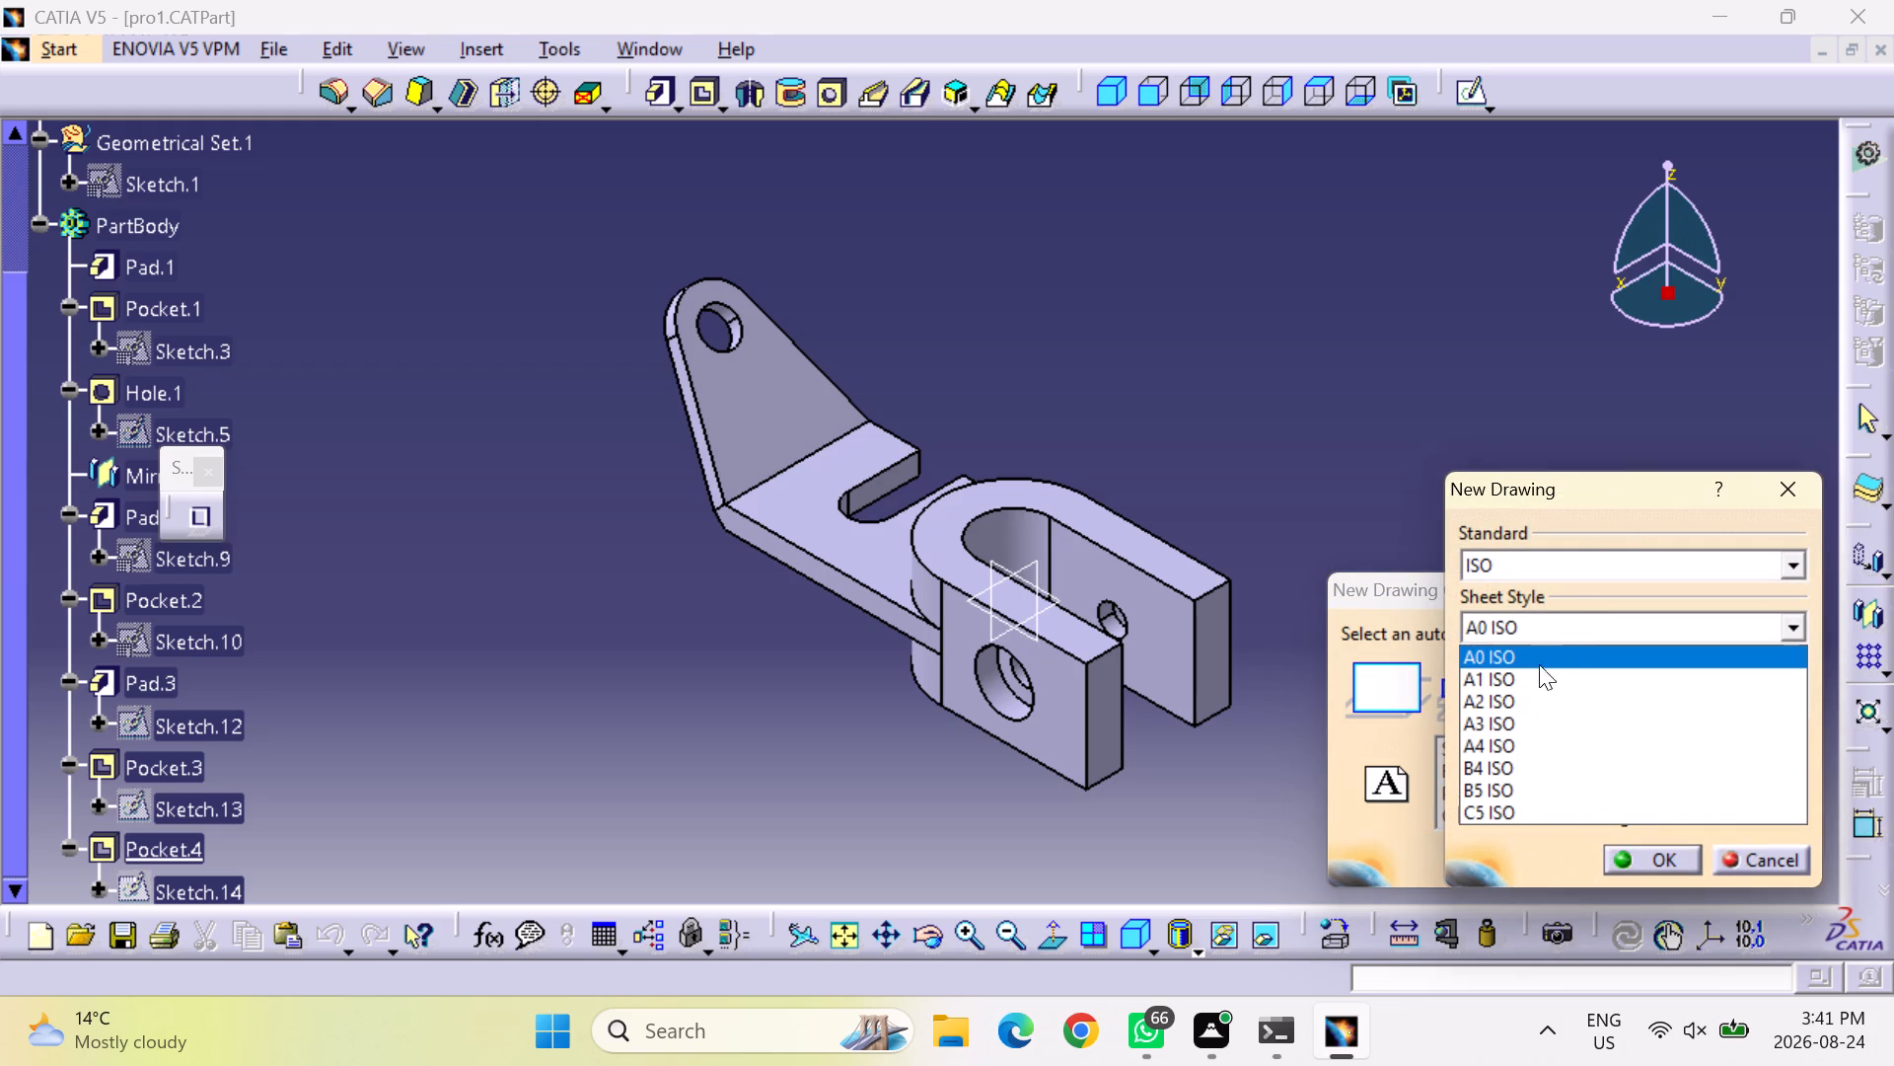
{"action": "left_click", "coordinate": [1508, 713]}
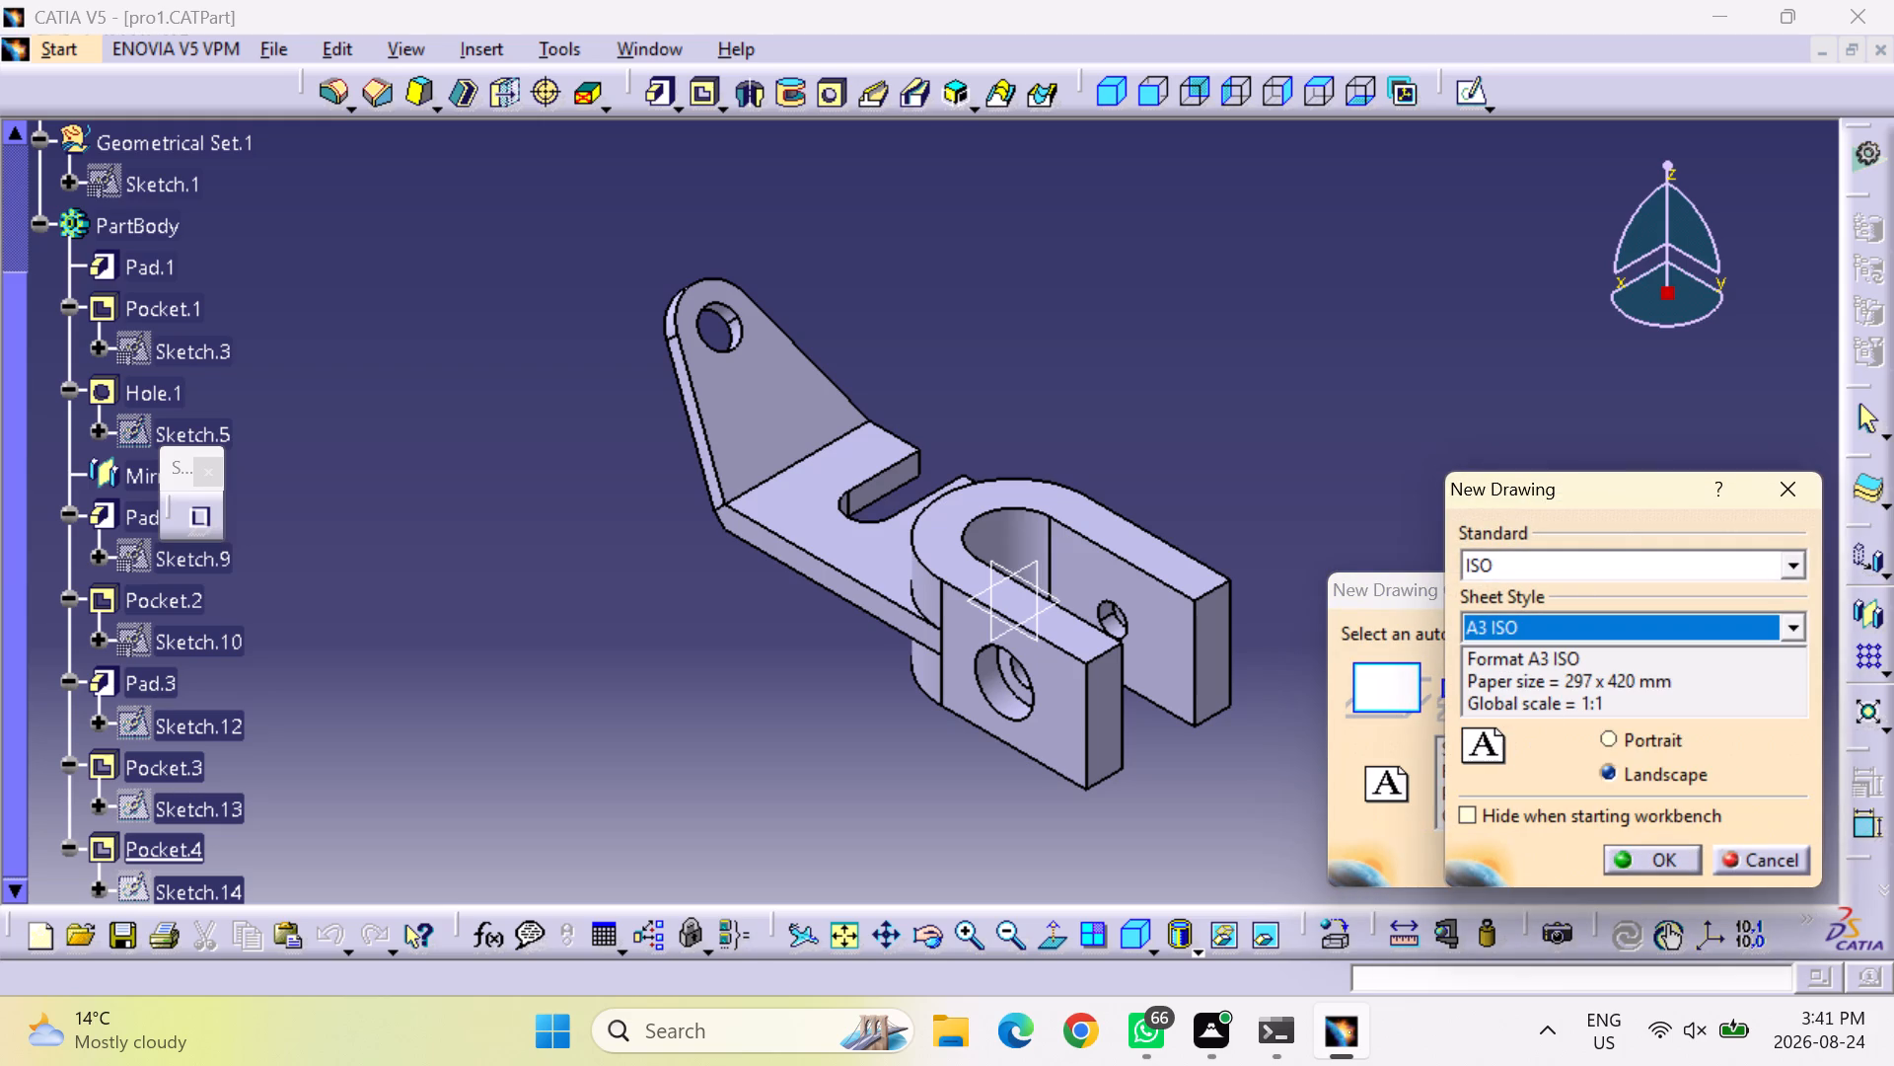
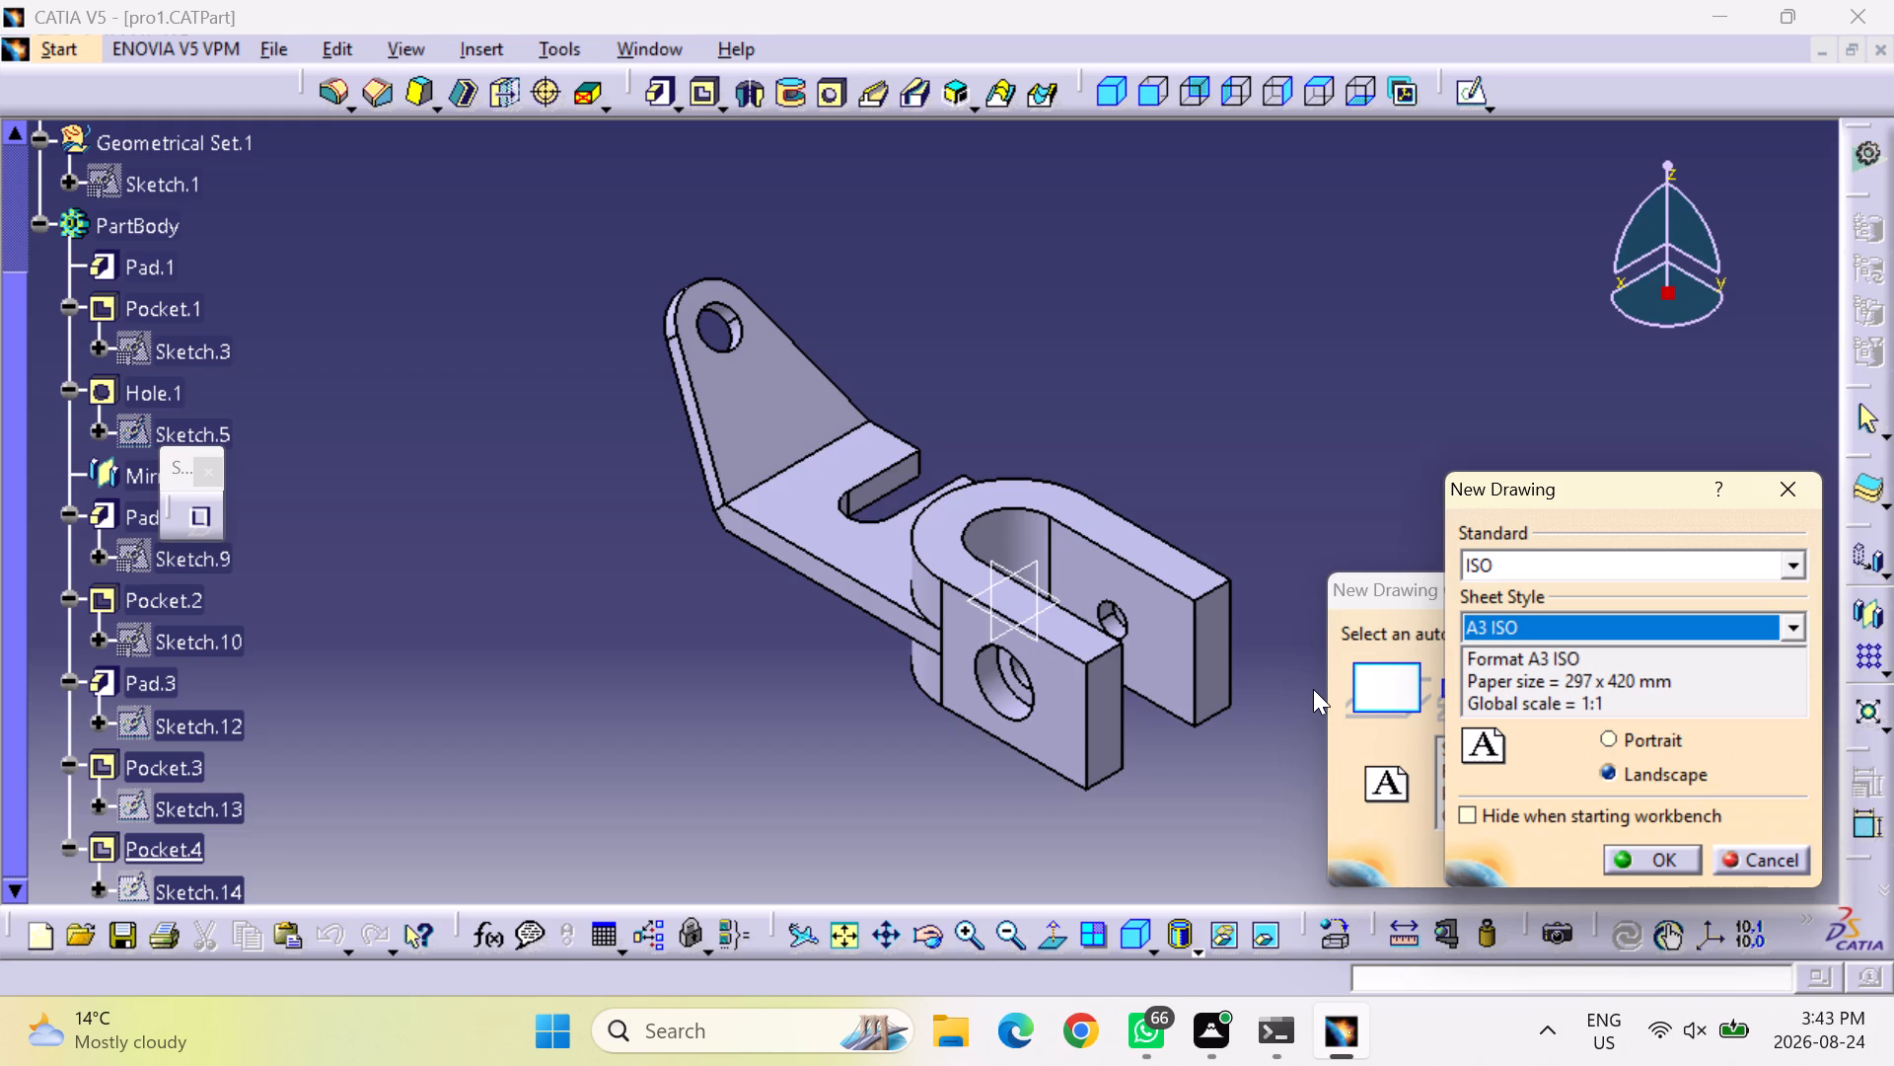
Set the new drawing to the A3 ISO sheet style with the empty sheet layout and create it.
{"action": "scroll", "coordinate": [1313, 689], "scroll_direction": "up", "scroll_amount": 1}
{"action": "left_click", "coordinate": [1784, 624]}
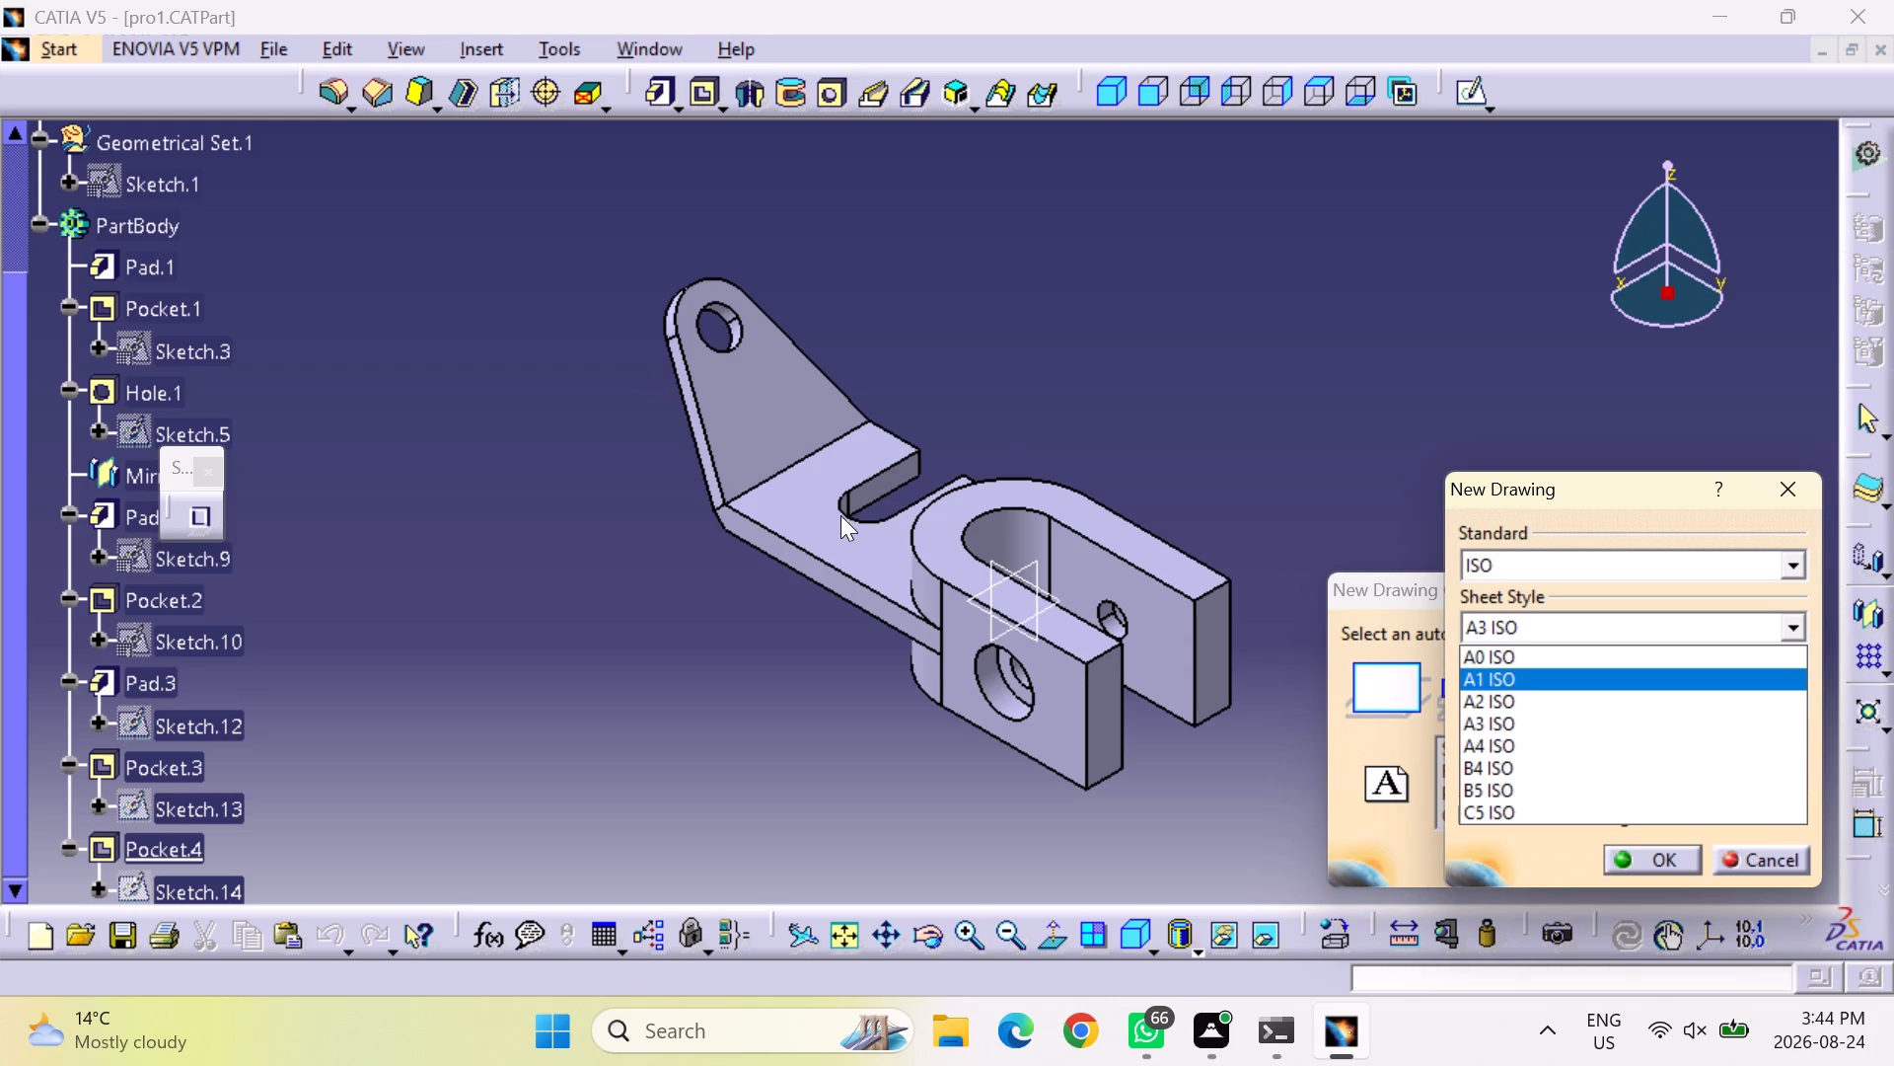
{"action": "left_click", "coordinate": [1509, 714]}
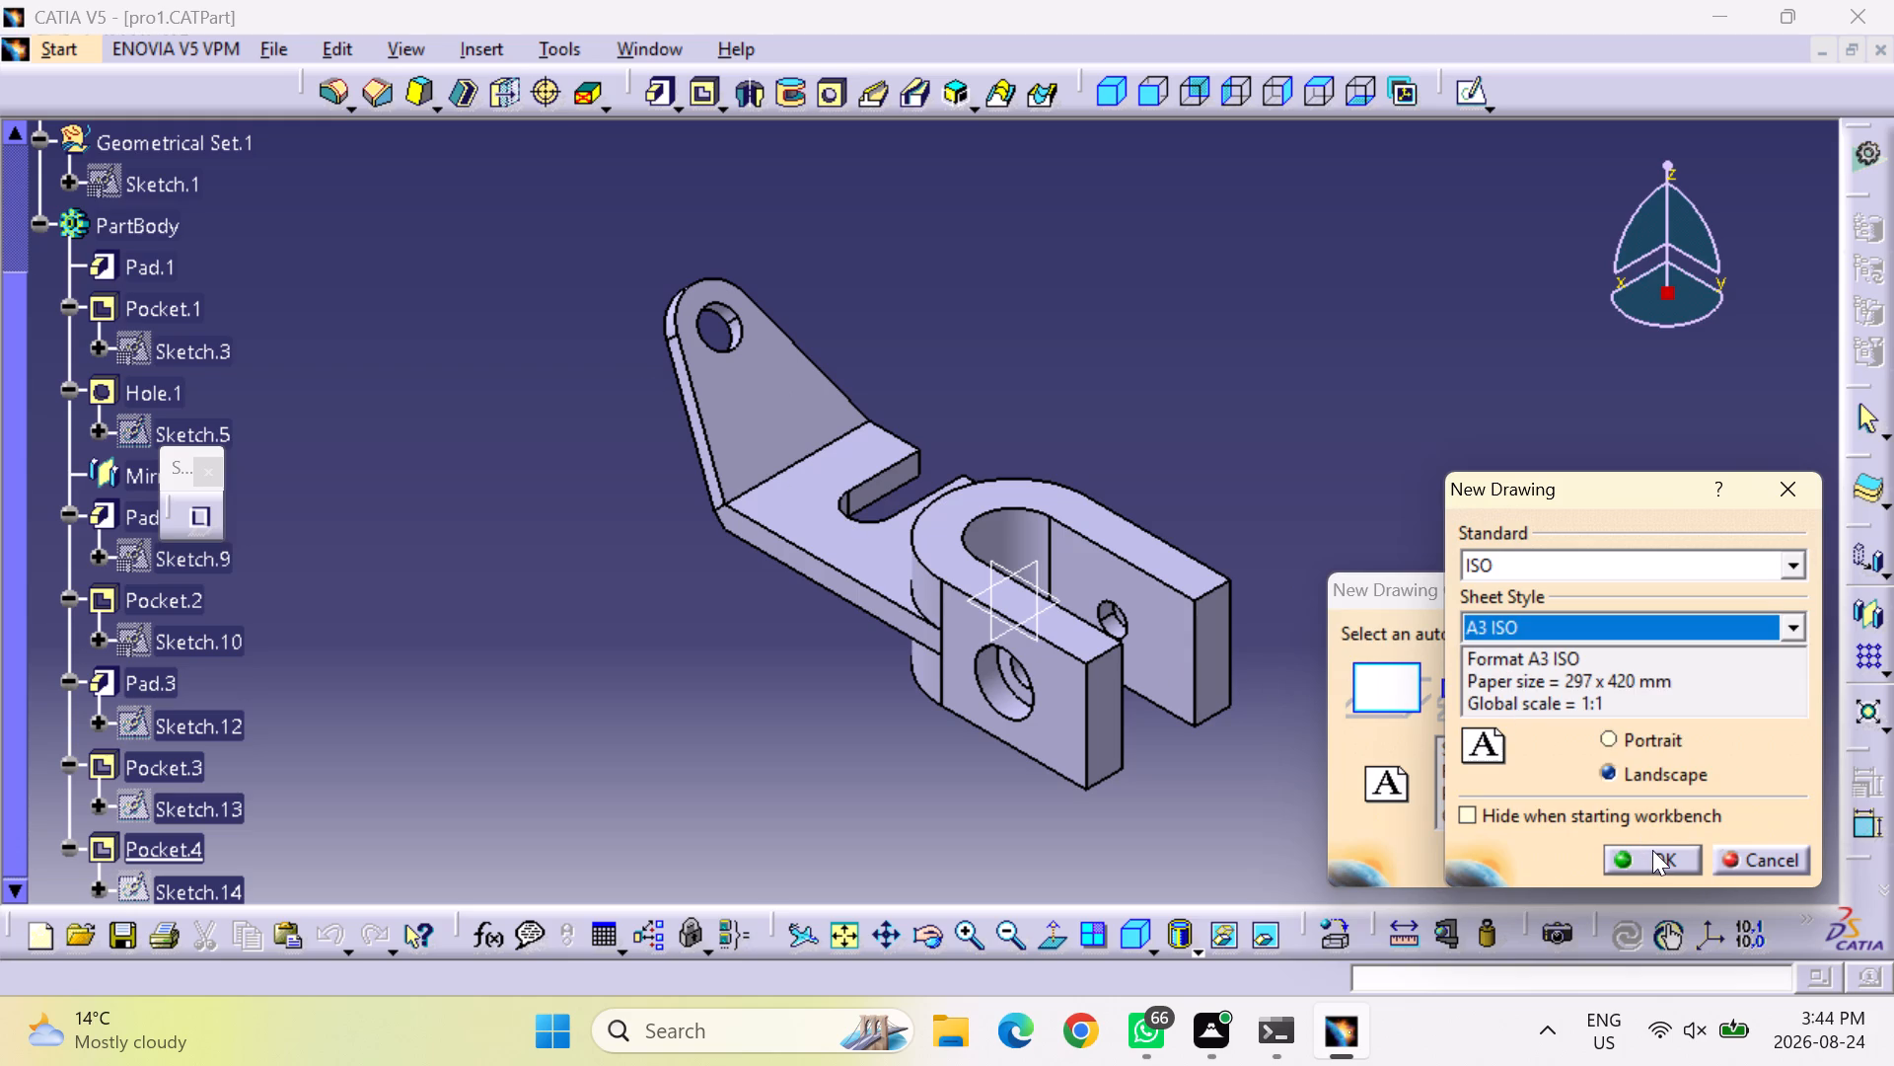
{"action": "left_click", "coordinate": [1652, 850]}
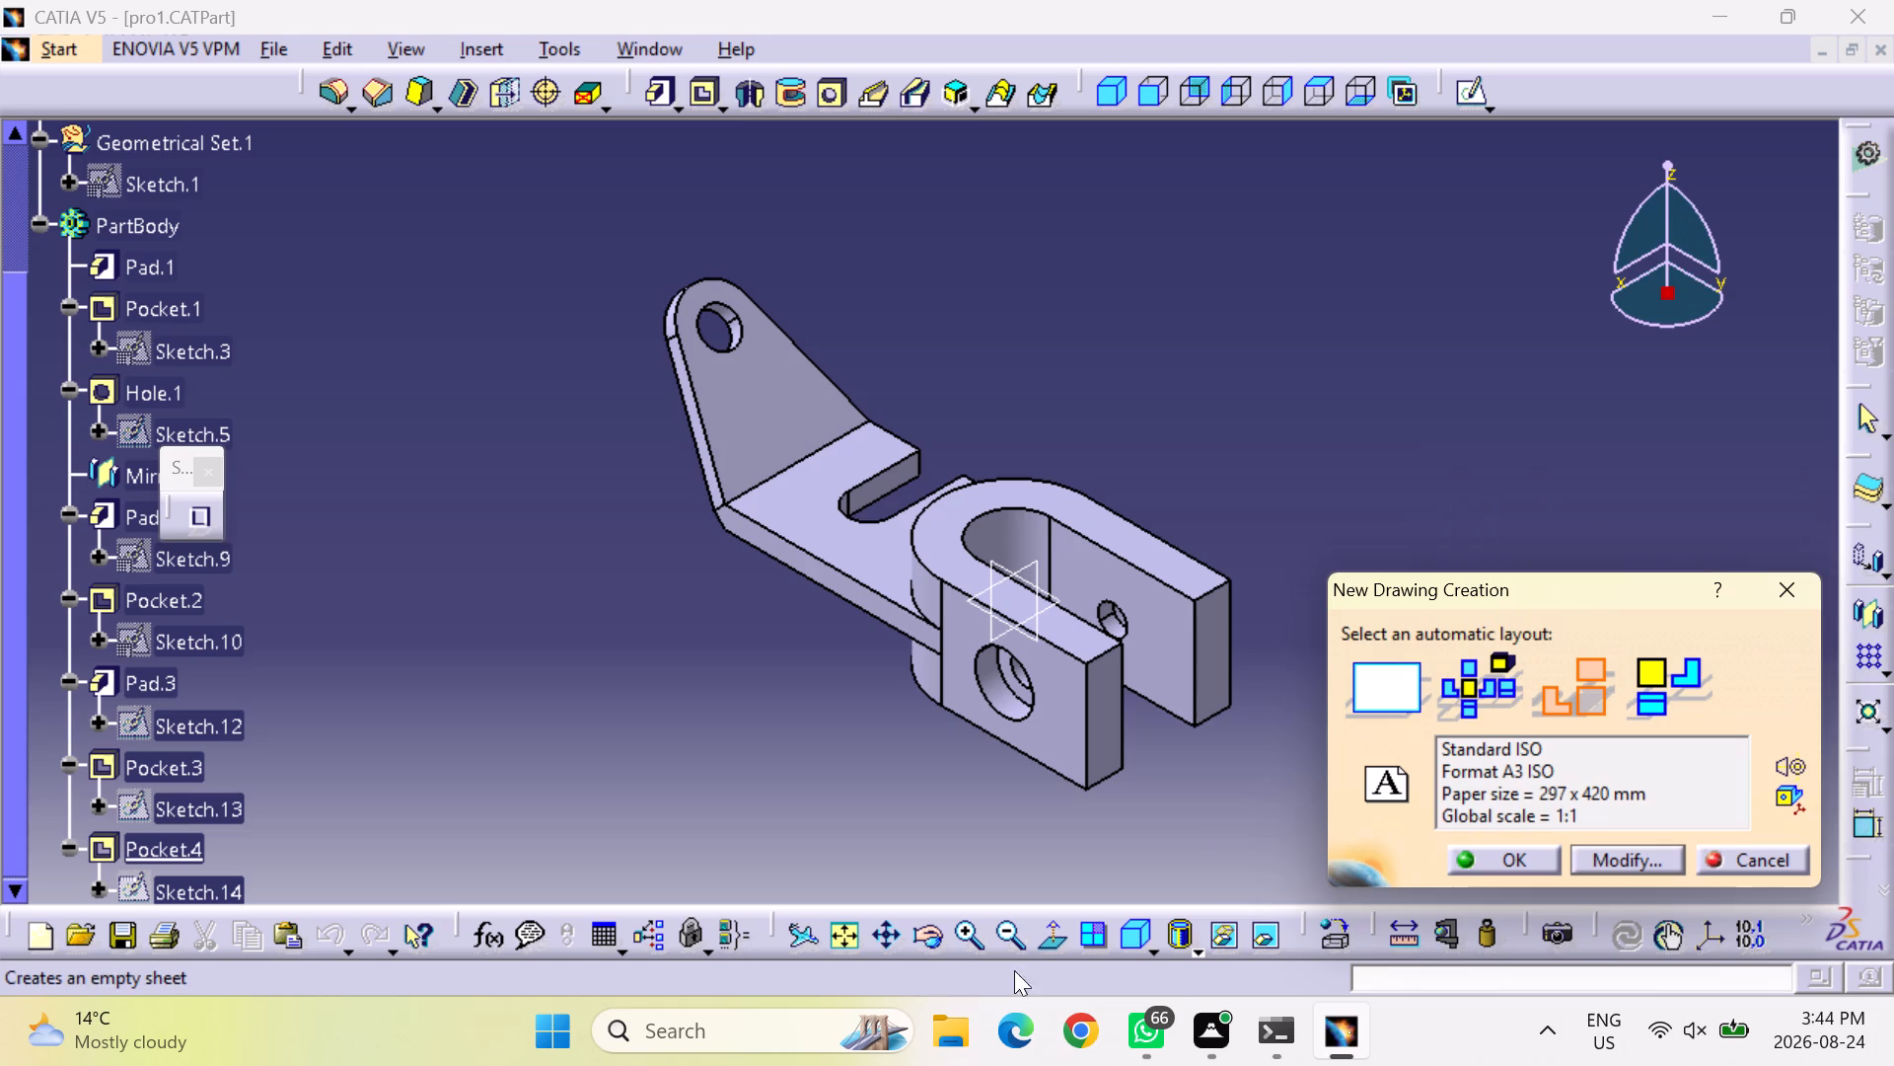
{"action": "left_click", "coordinate": [1403, 675]}
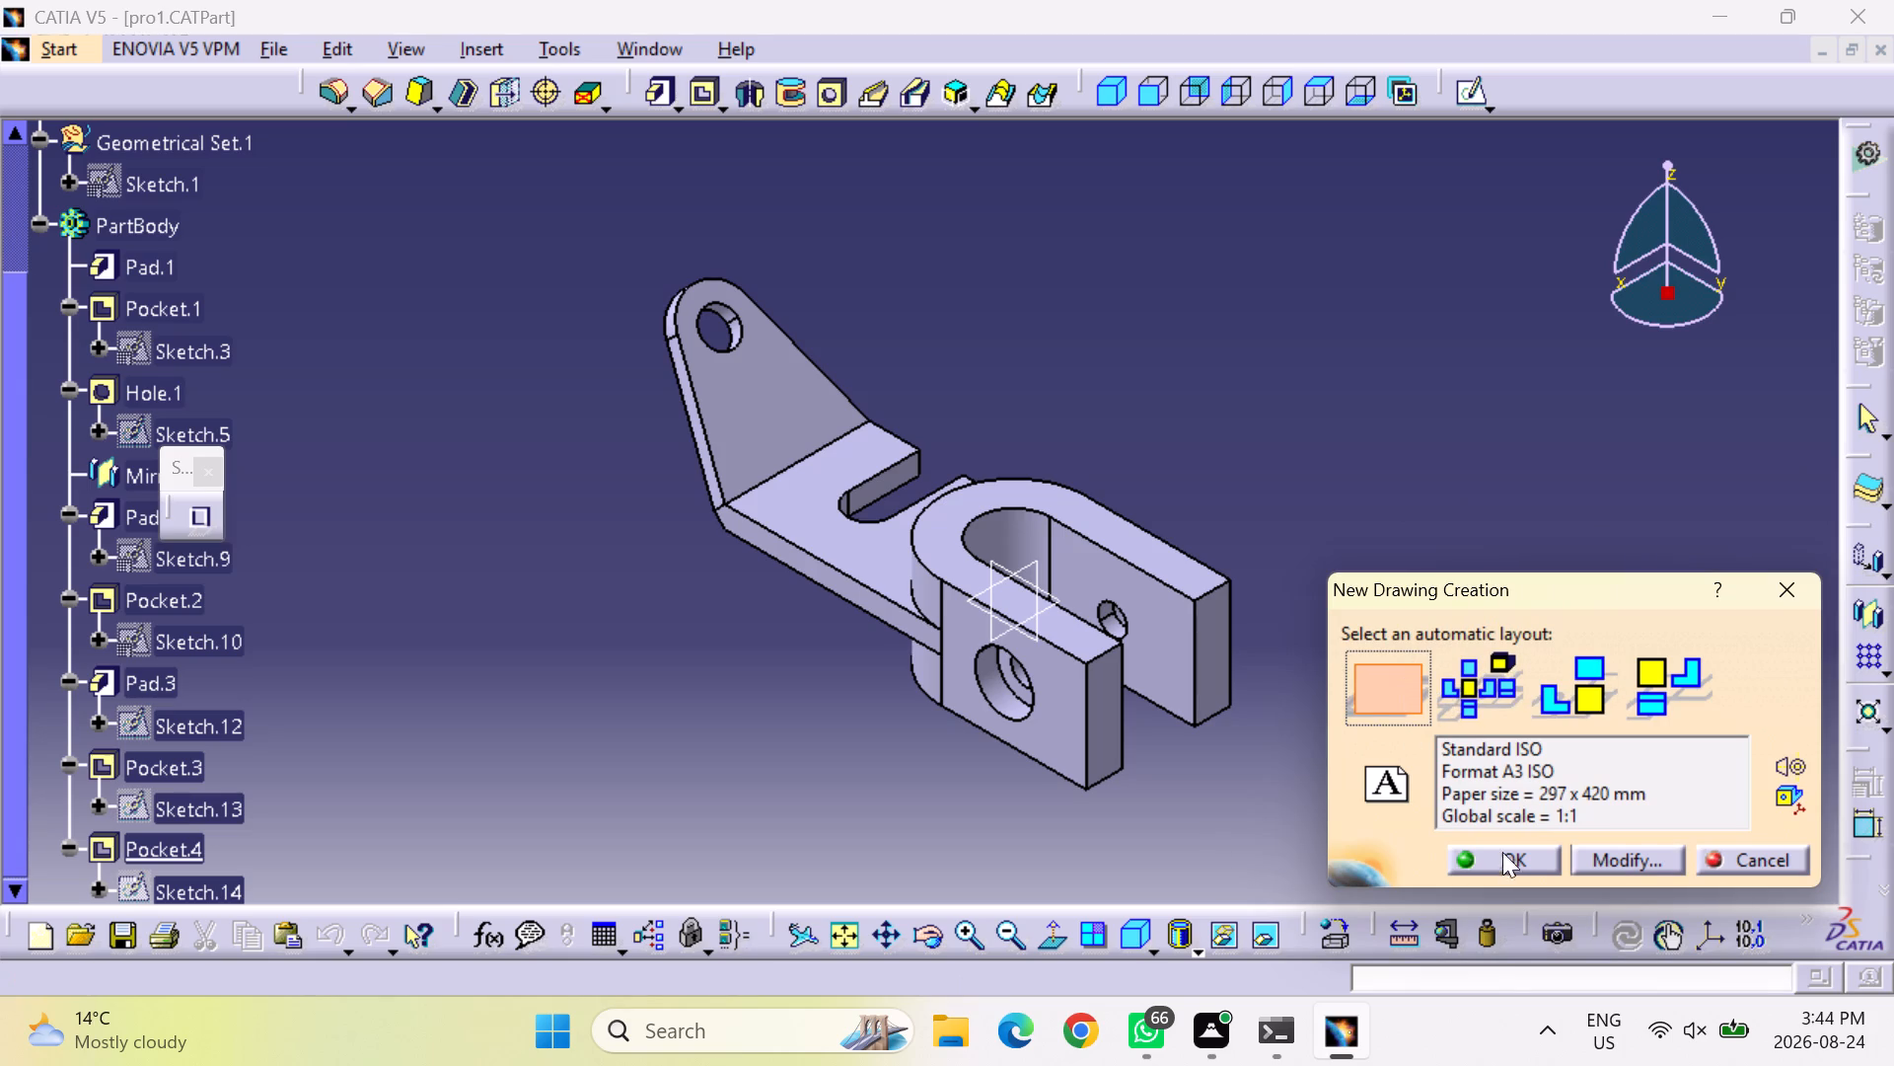
{"action": "left_click", "coordinate": [1503, 863]}
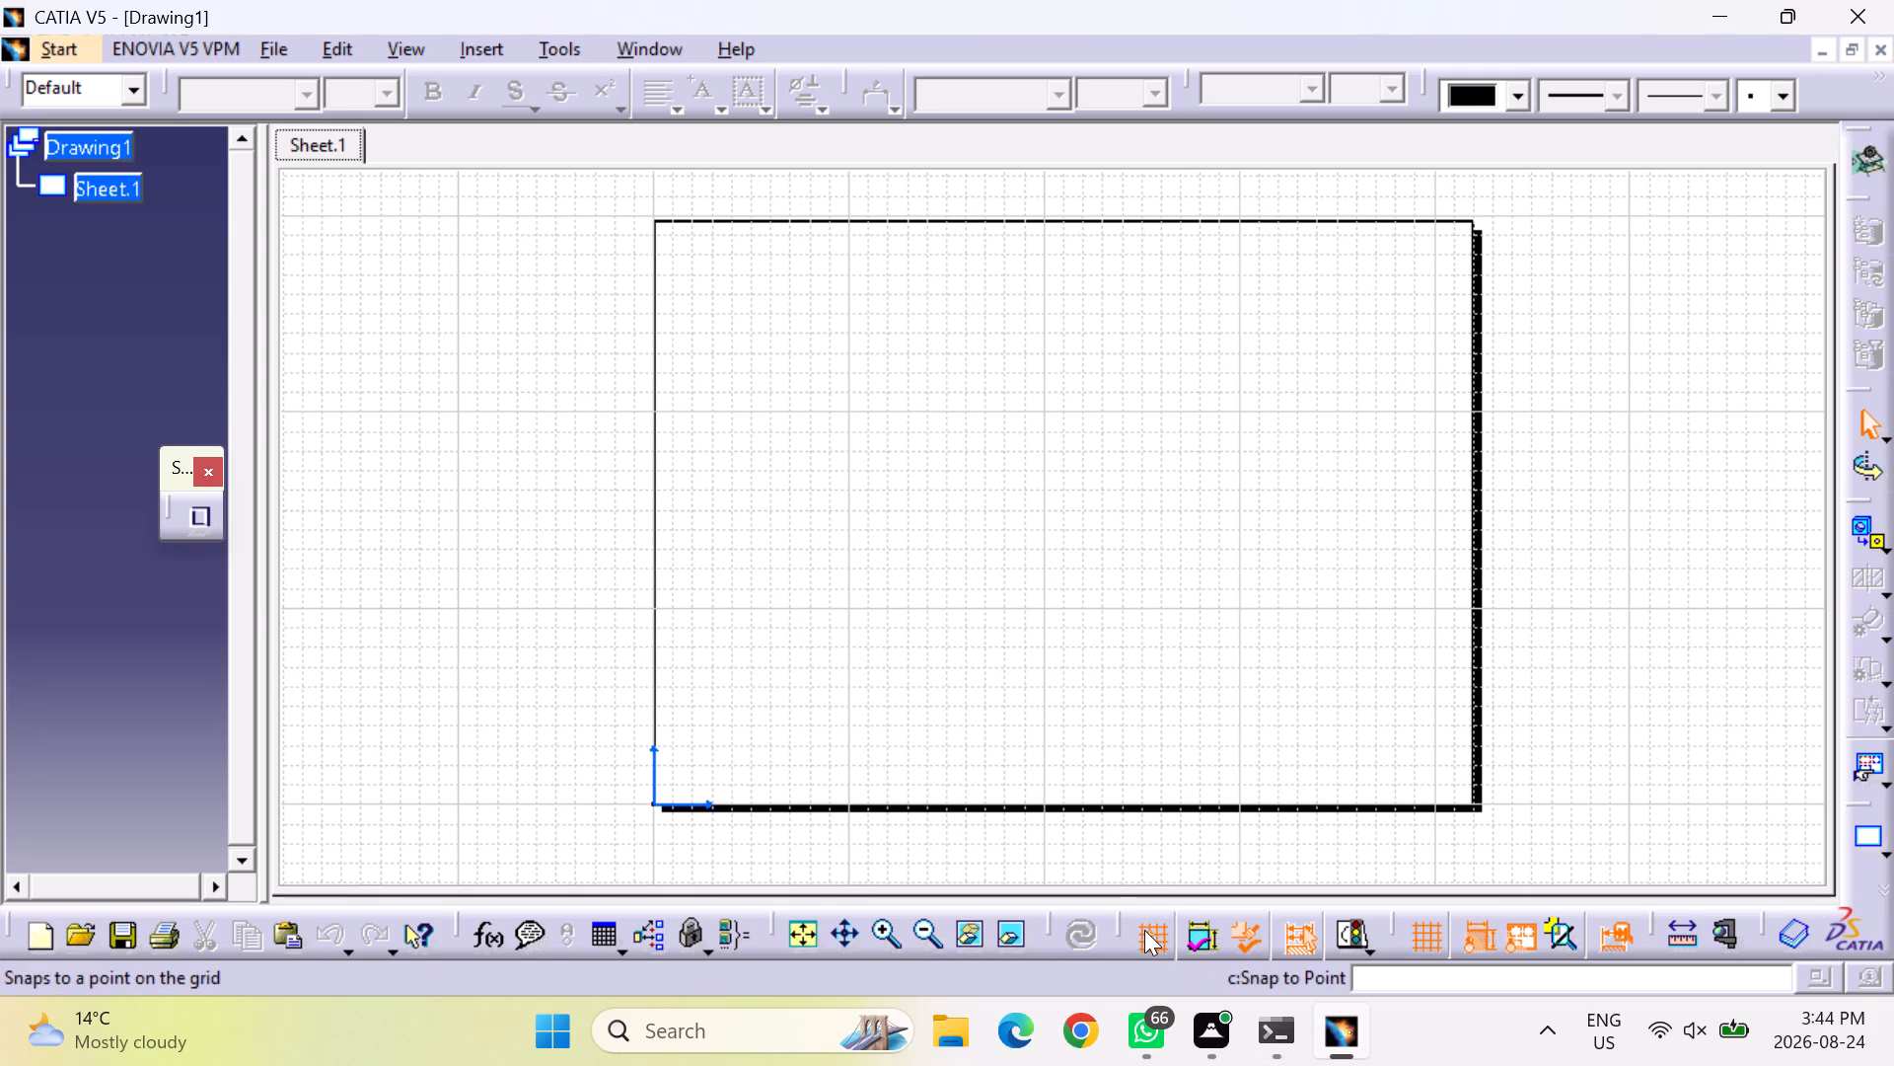
Turn off the grid display on the drawing sheet.
{"action": "left_click", "coordinate": [1420, 927]}
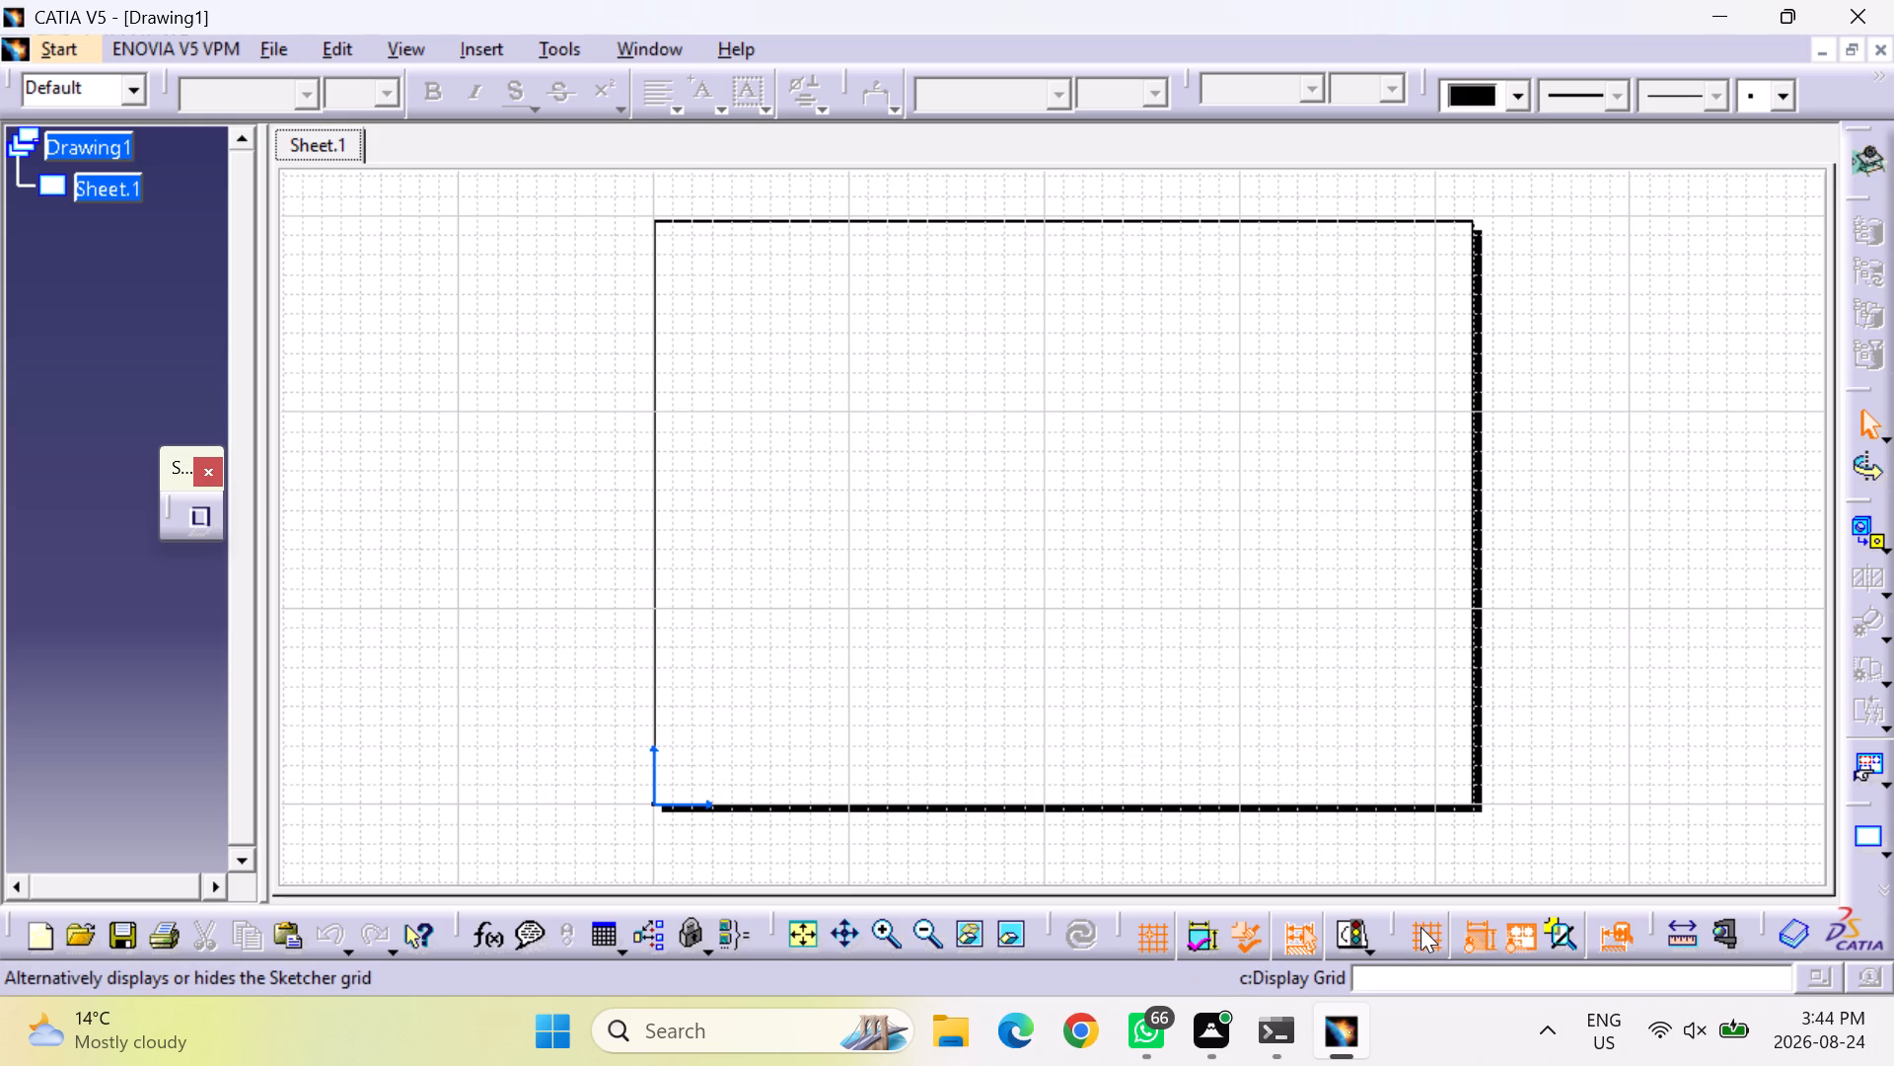
{"action": "left_click", "coordinate": [1684, 609]}
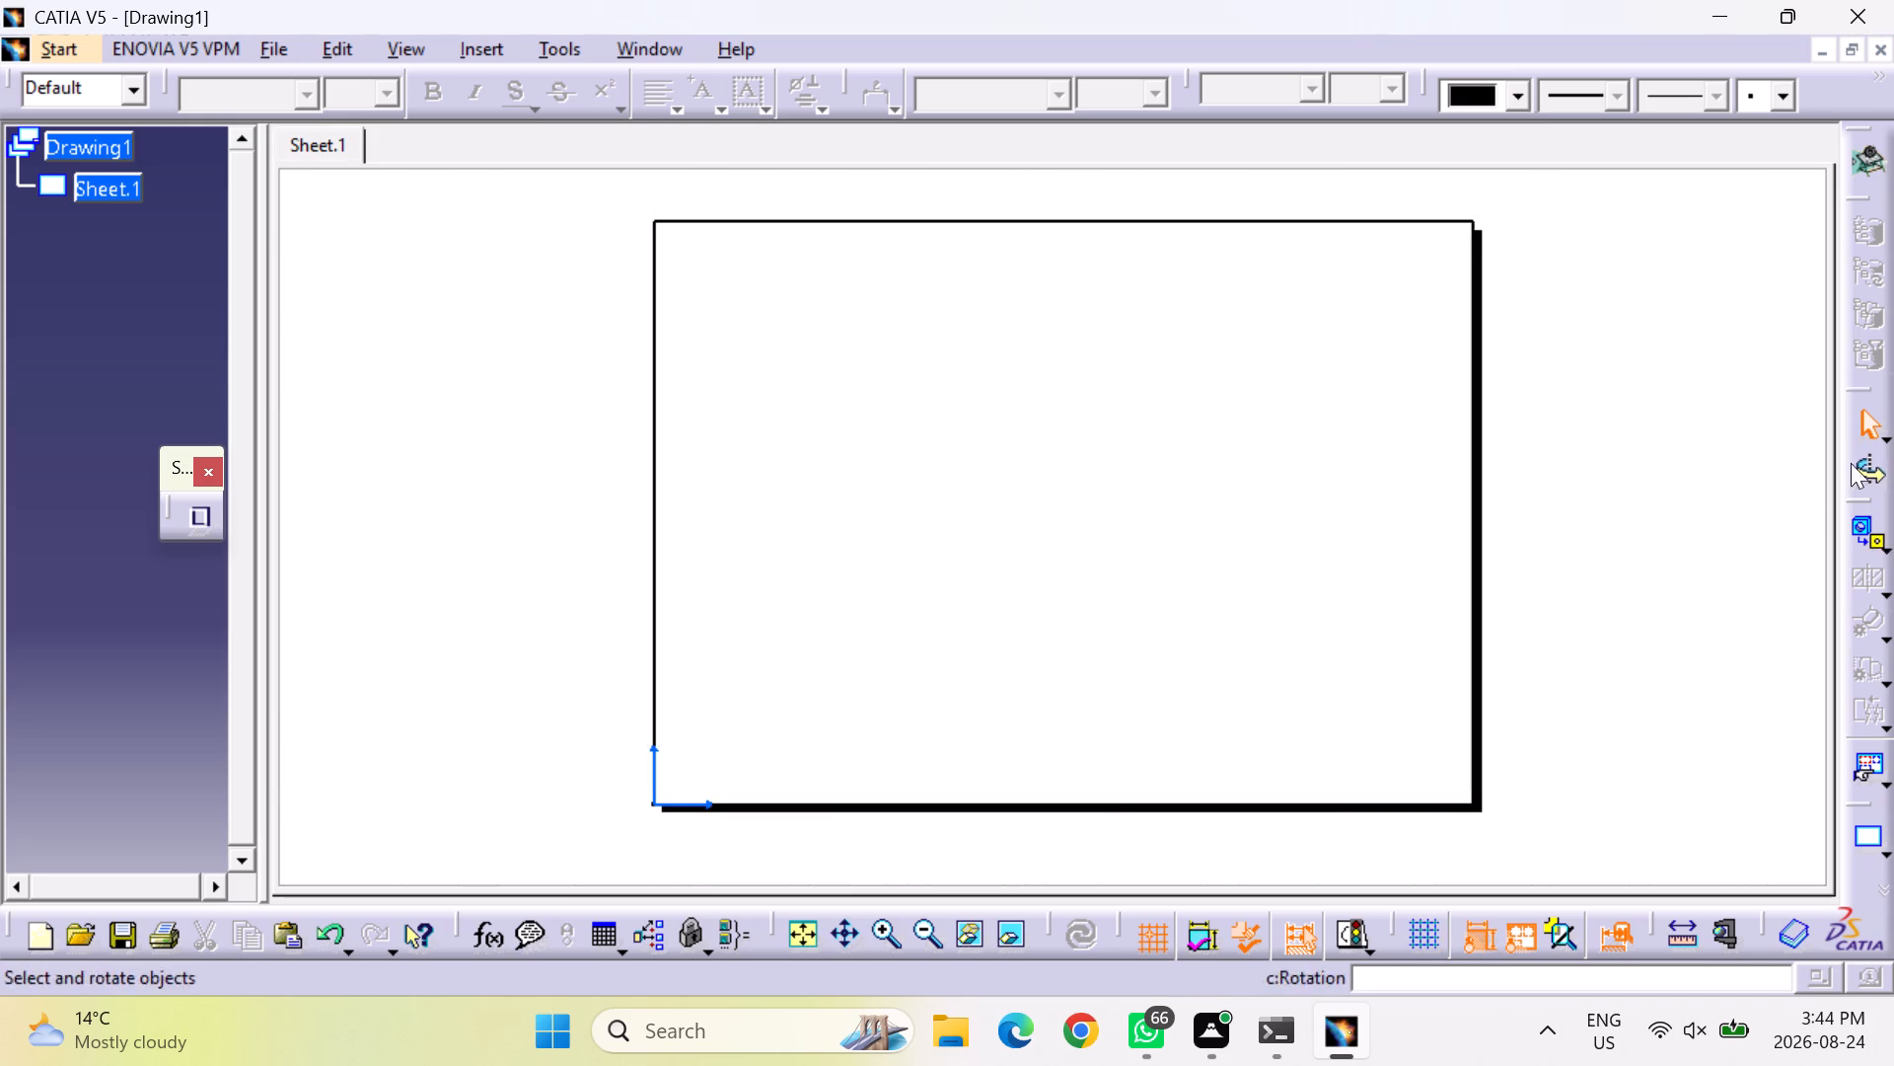
Rearrange the docked Drafting toolsets, detaching the projection commands and moving the Views set up beside the text and graphic properties.
{"action": "left_click", "coordinate": [1882, 550]}
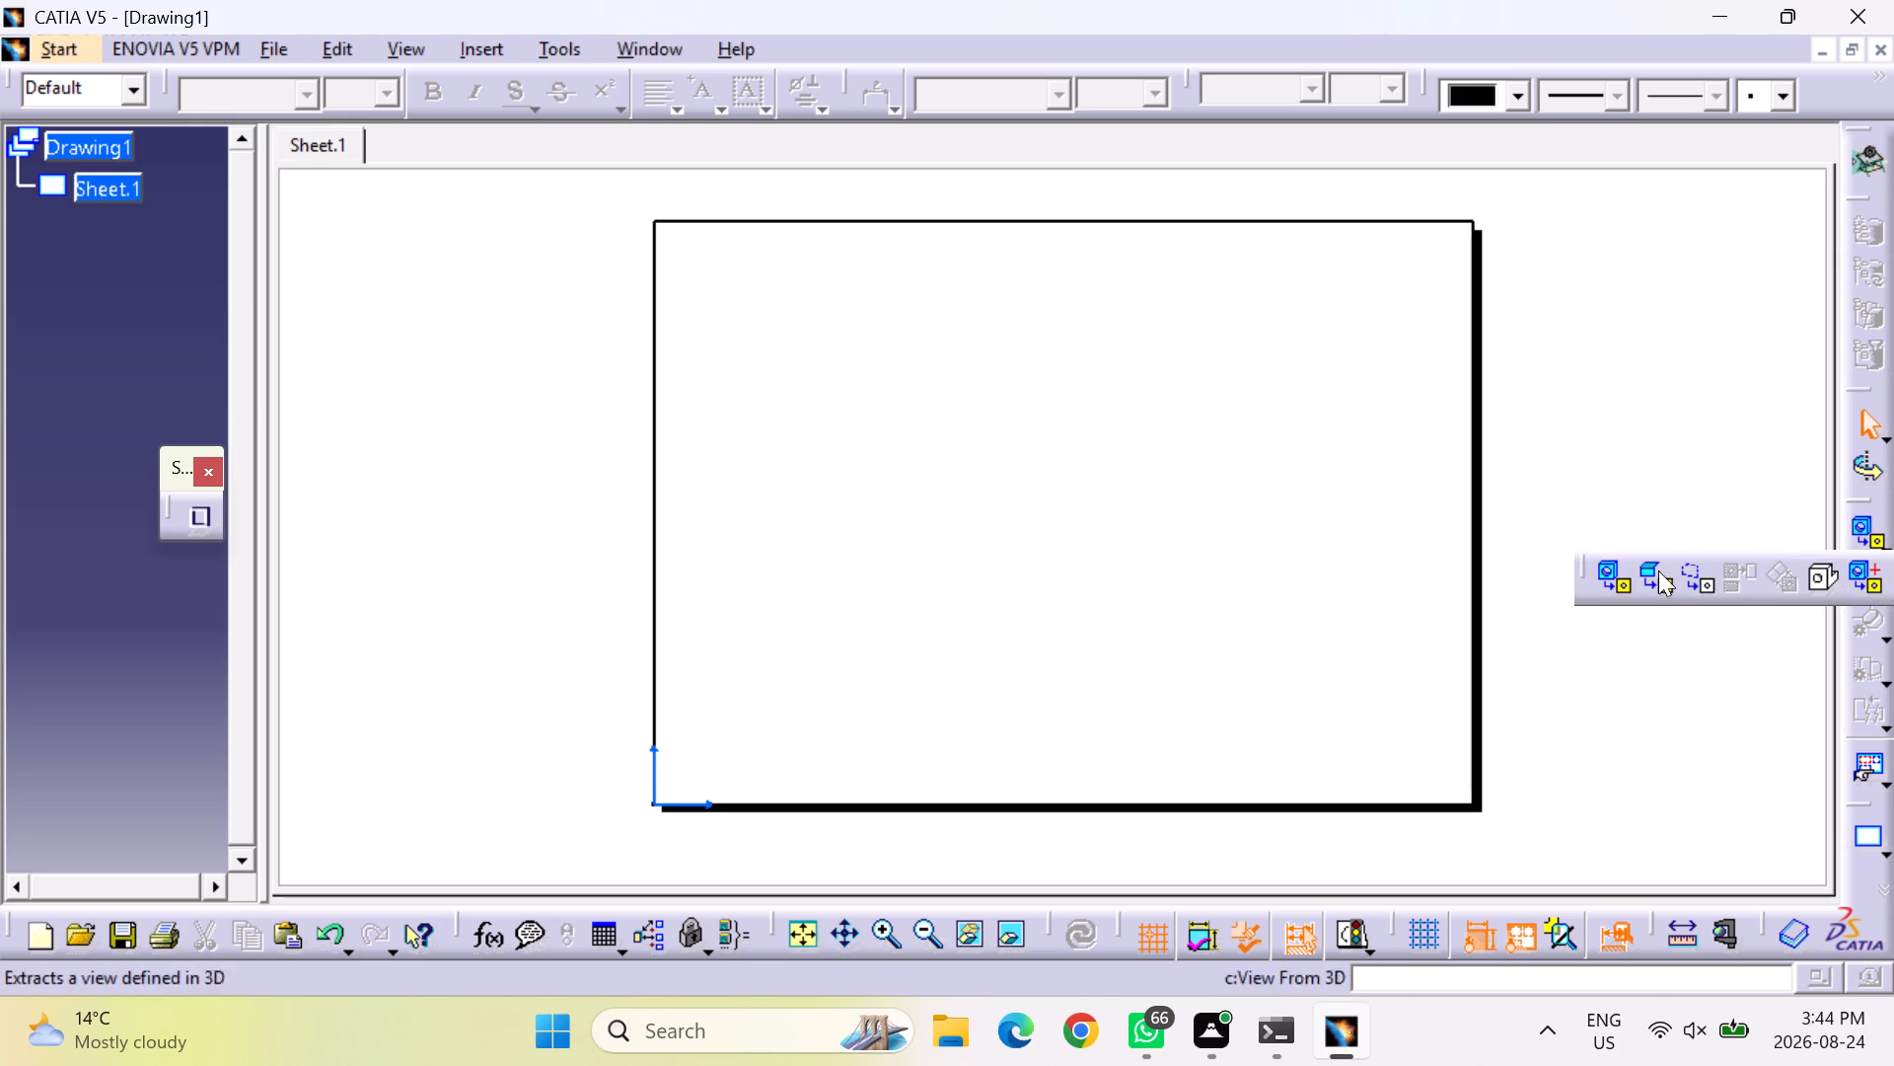
{"action": "left_click_drag", "start_coordinate": [1583, 574], "coordinate": [1824, 285]}
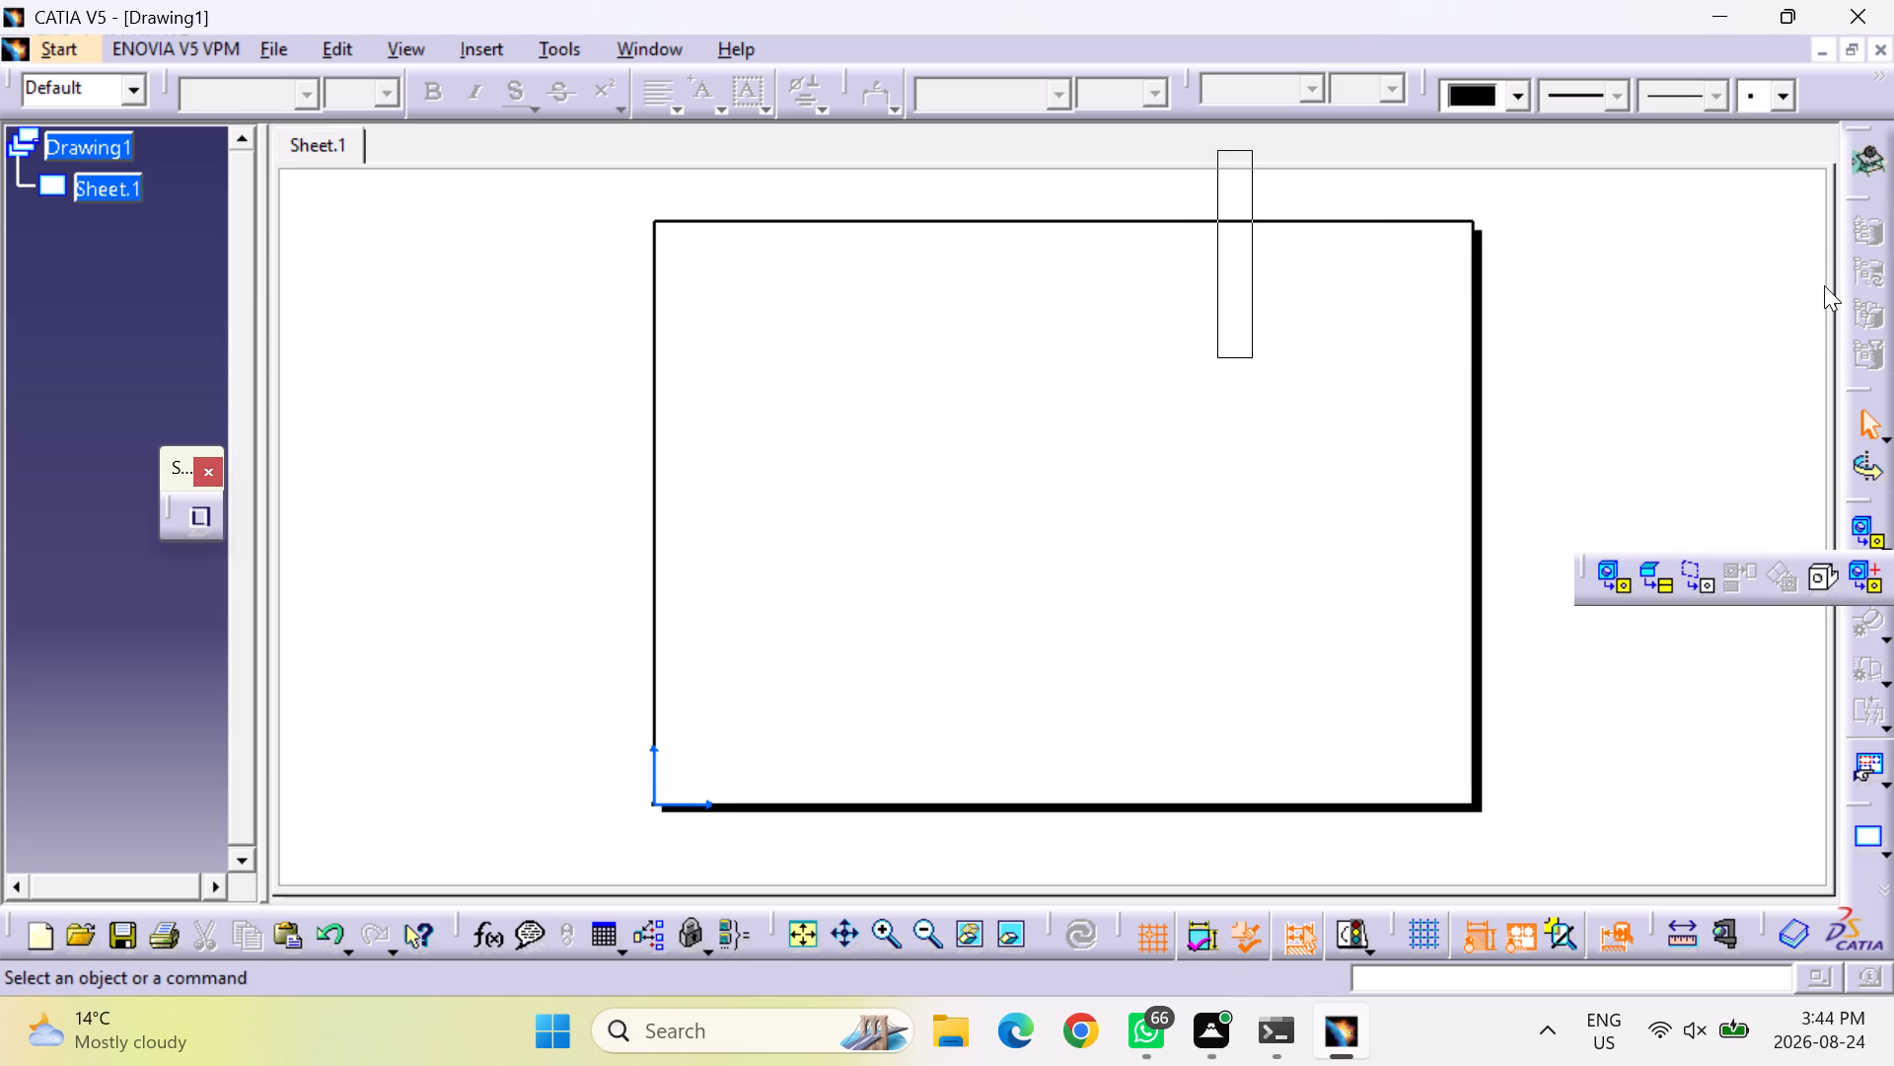
{"action": "left_click_drag", "start_coordinate": [1824, 285], "coordinate": [1812, 245]}
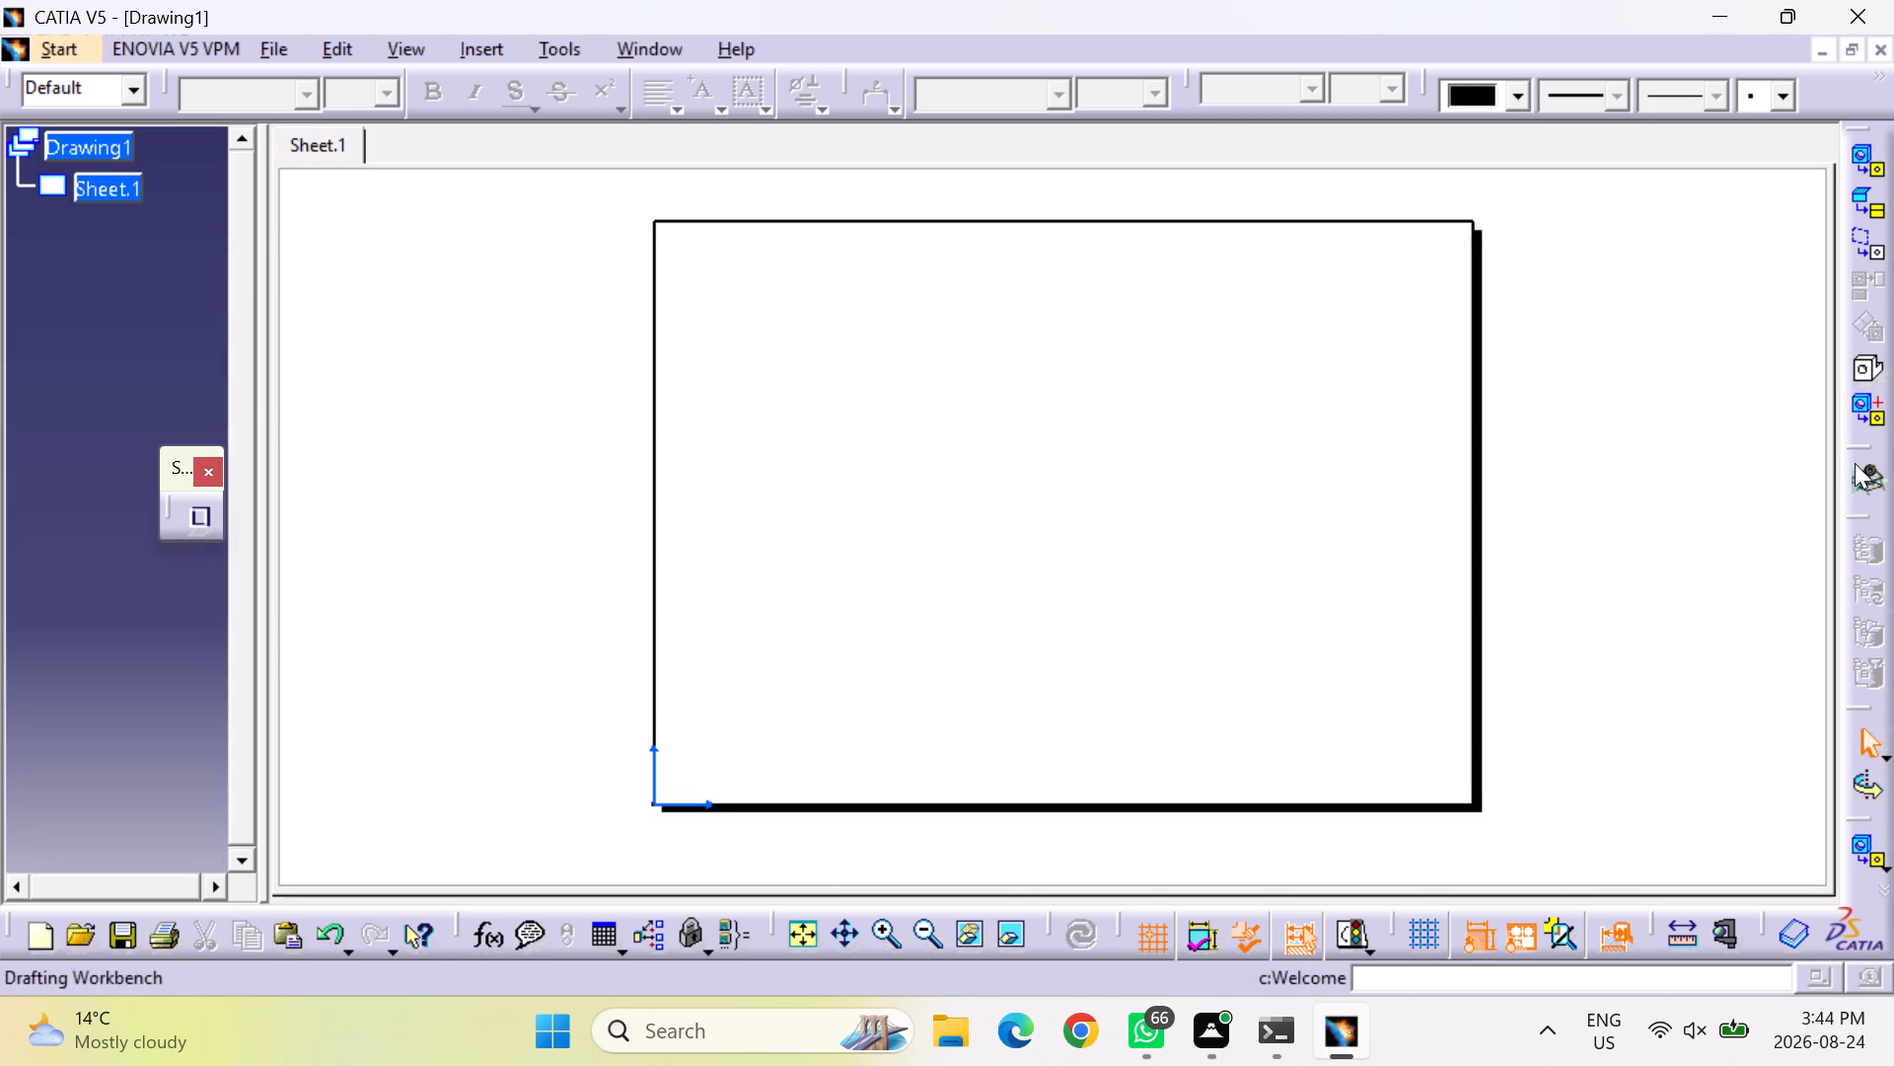
{"action": "left_click_drag", "start_coordinate": [1858, 814], "coordinate": [1809, 600]}
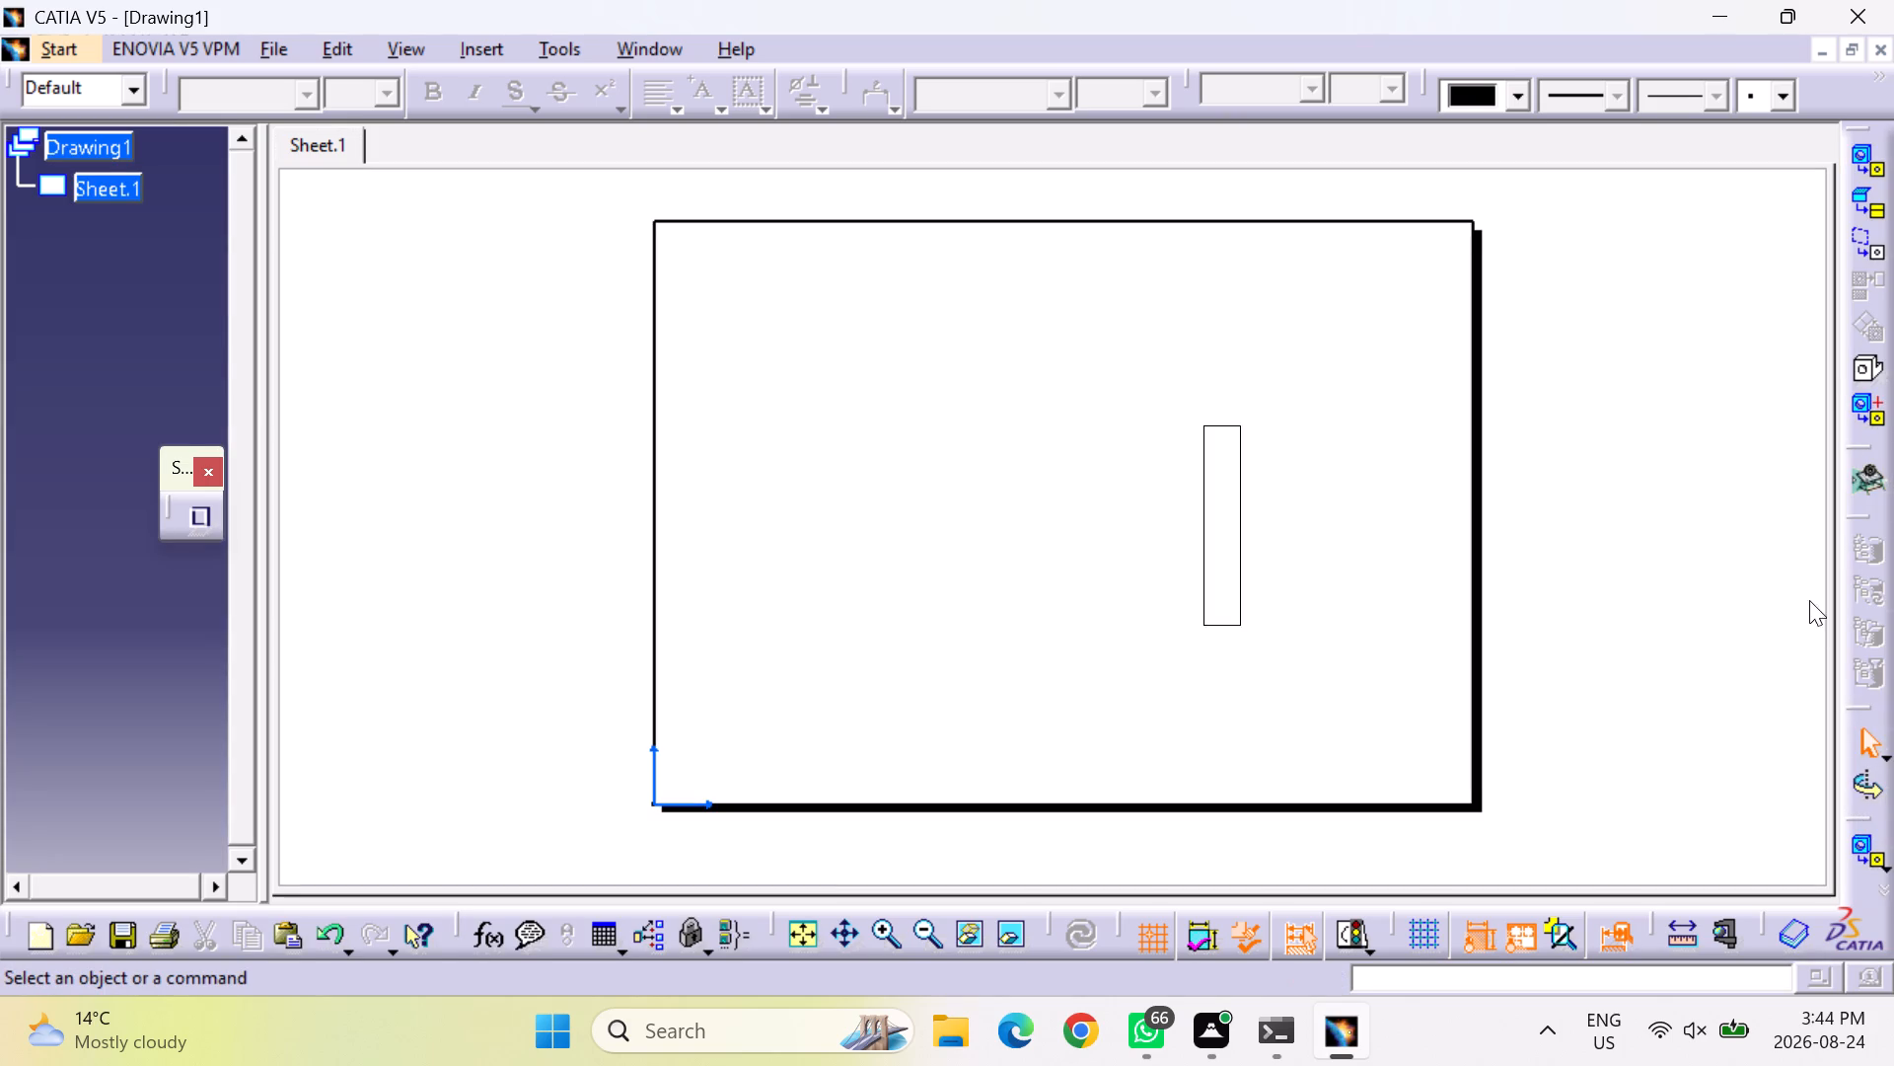
{"action": "left_click_drag", "start_coordinate": [1809, 600], "coordinate": [1801, 597]}
{"action": "left_click_drag", "start_coordinate": [1797, 576], "coordinate": [1855, 490]}
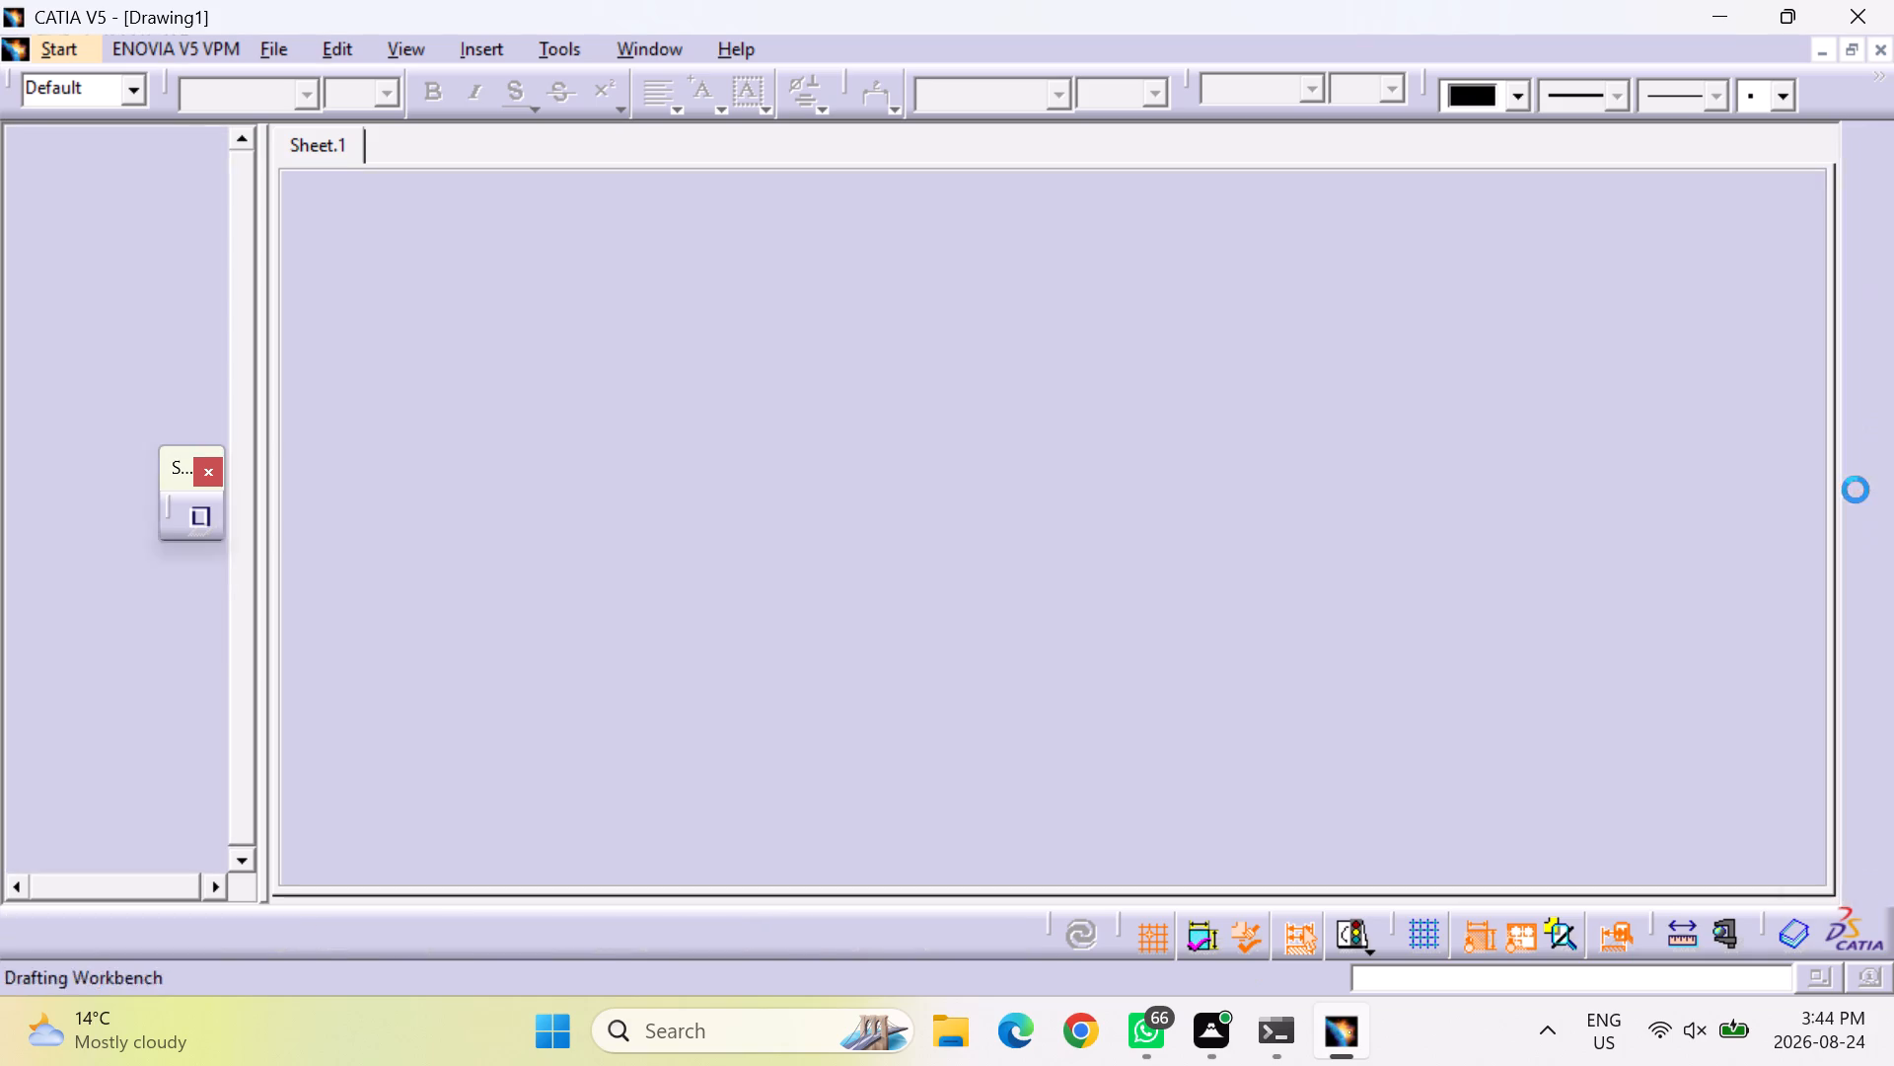
{"action": "left_click_drag", "start_coordinate": [1854, 442], "coordinate": [1851, 442]}
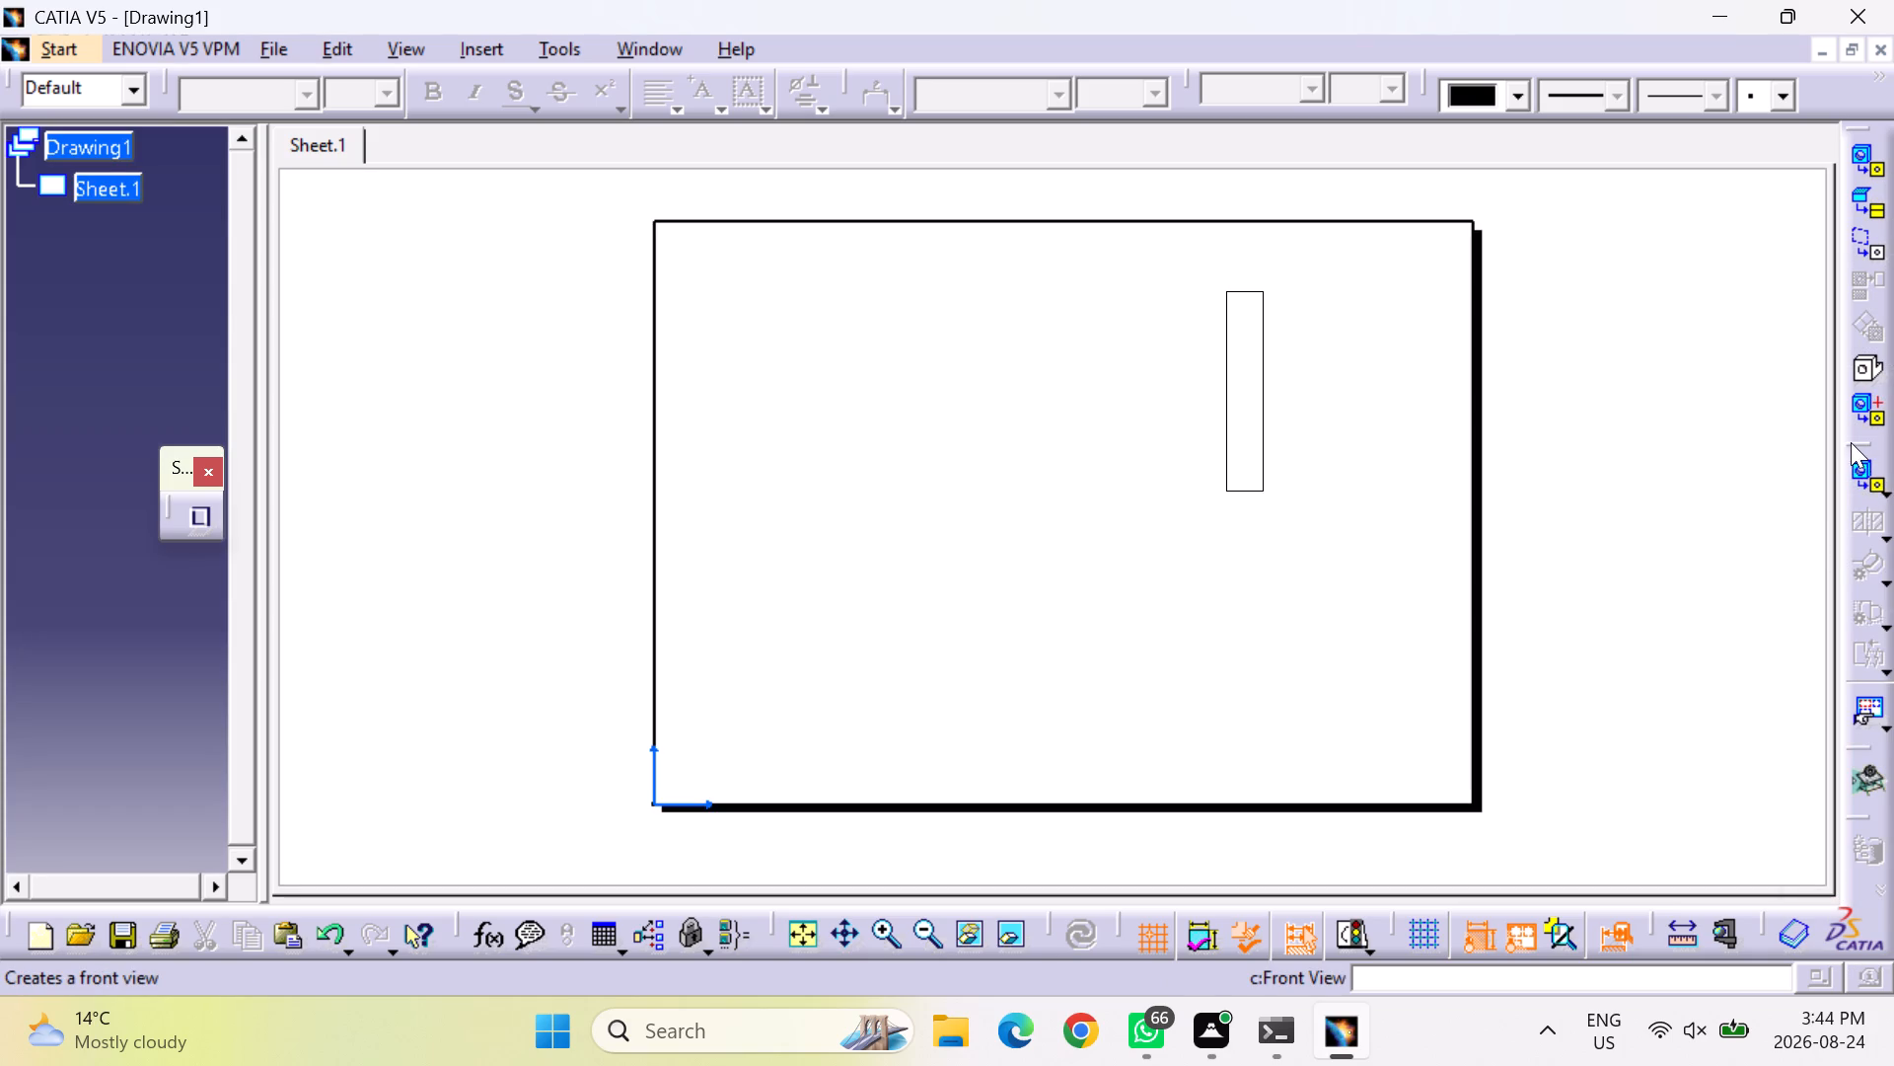
{"action": "left_click_drag", "start_coordinate": [1851, 442], "coordinate": [1825, 417]}
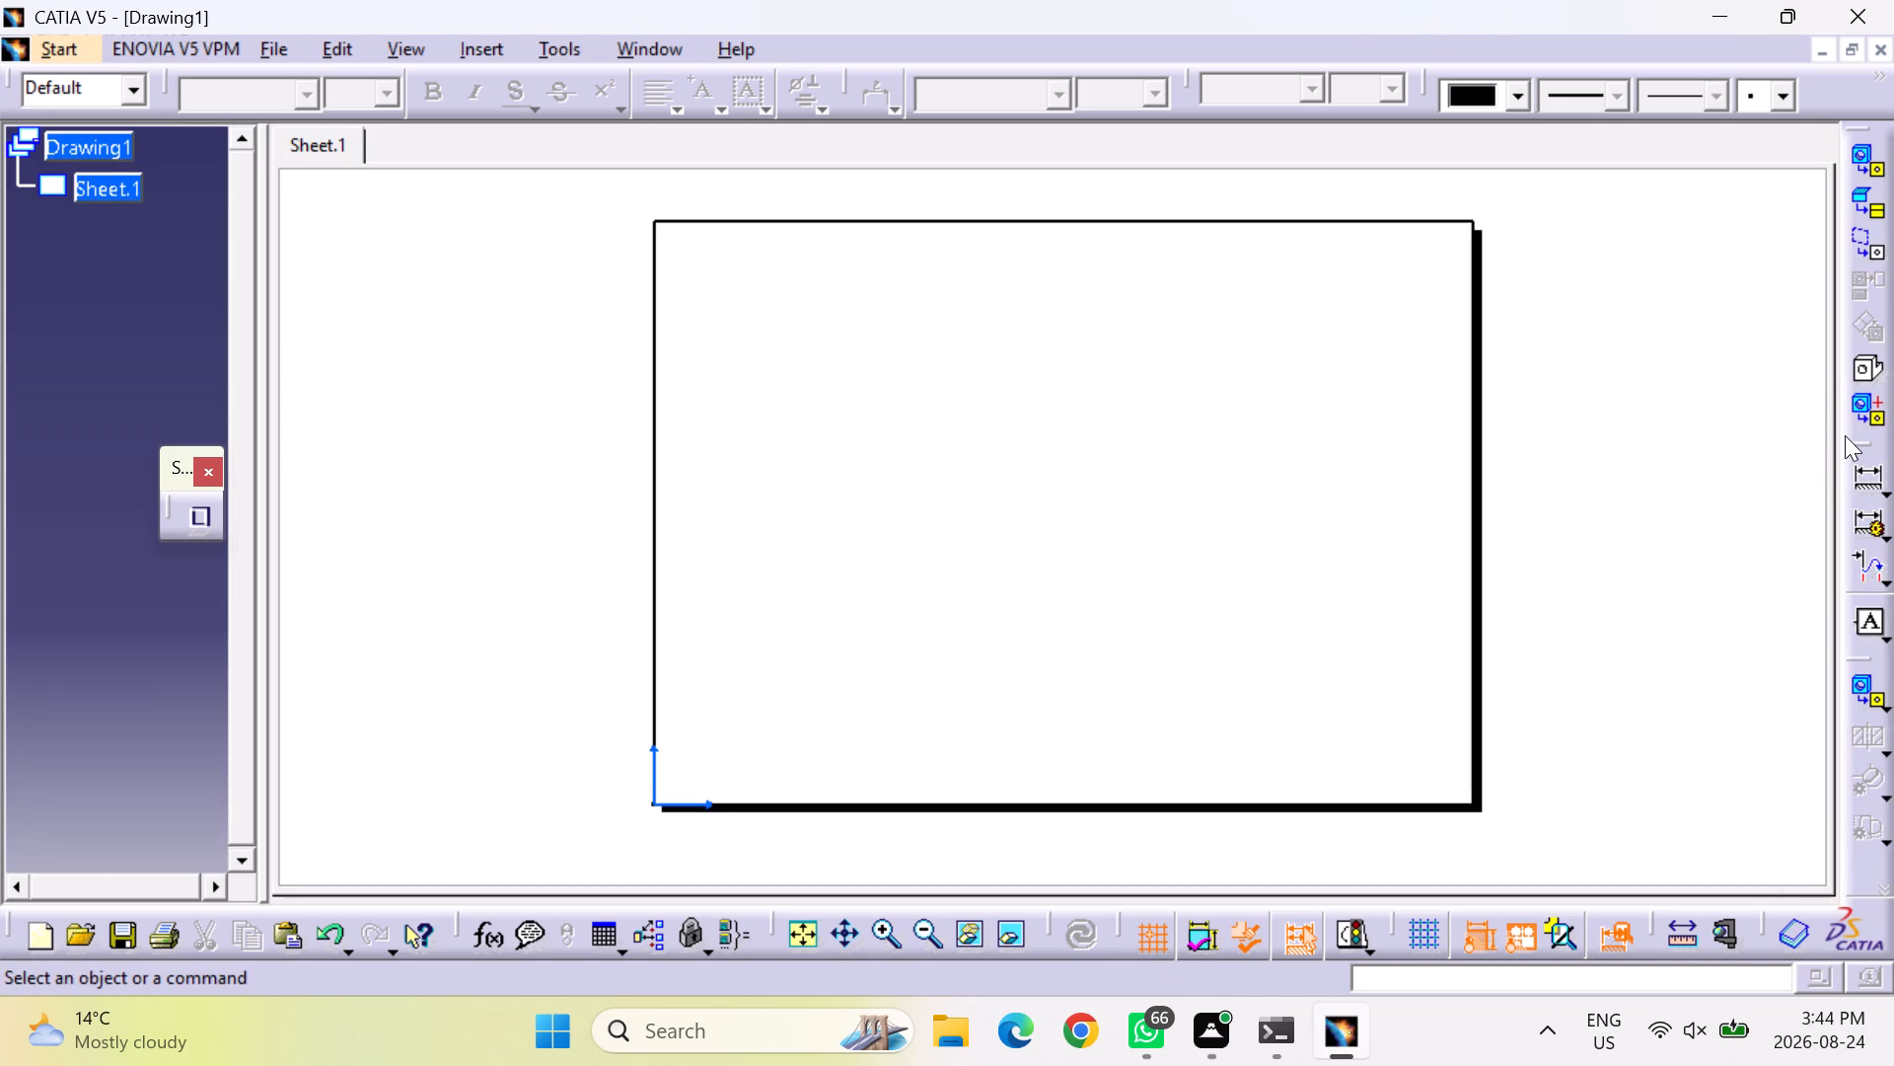
{"action": "left_click_drag", "start_coordinate": [1851, 657], "coordinate": [1564, 169]}
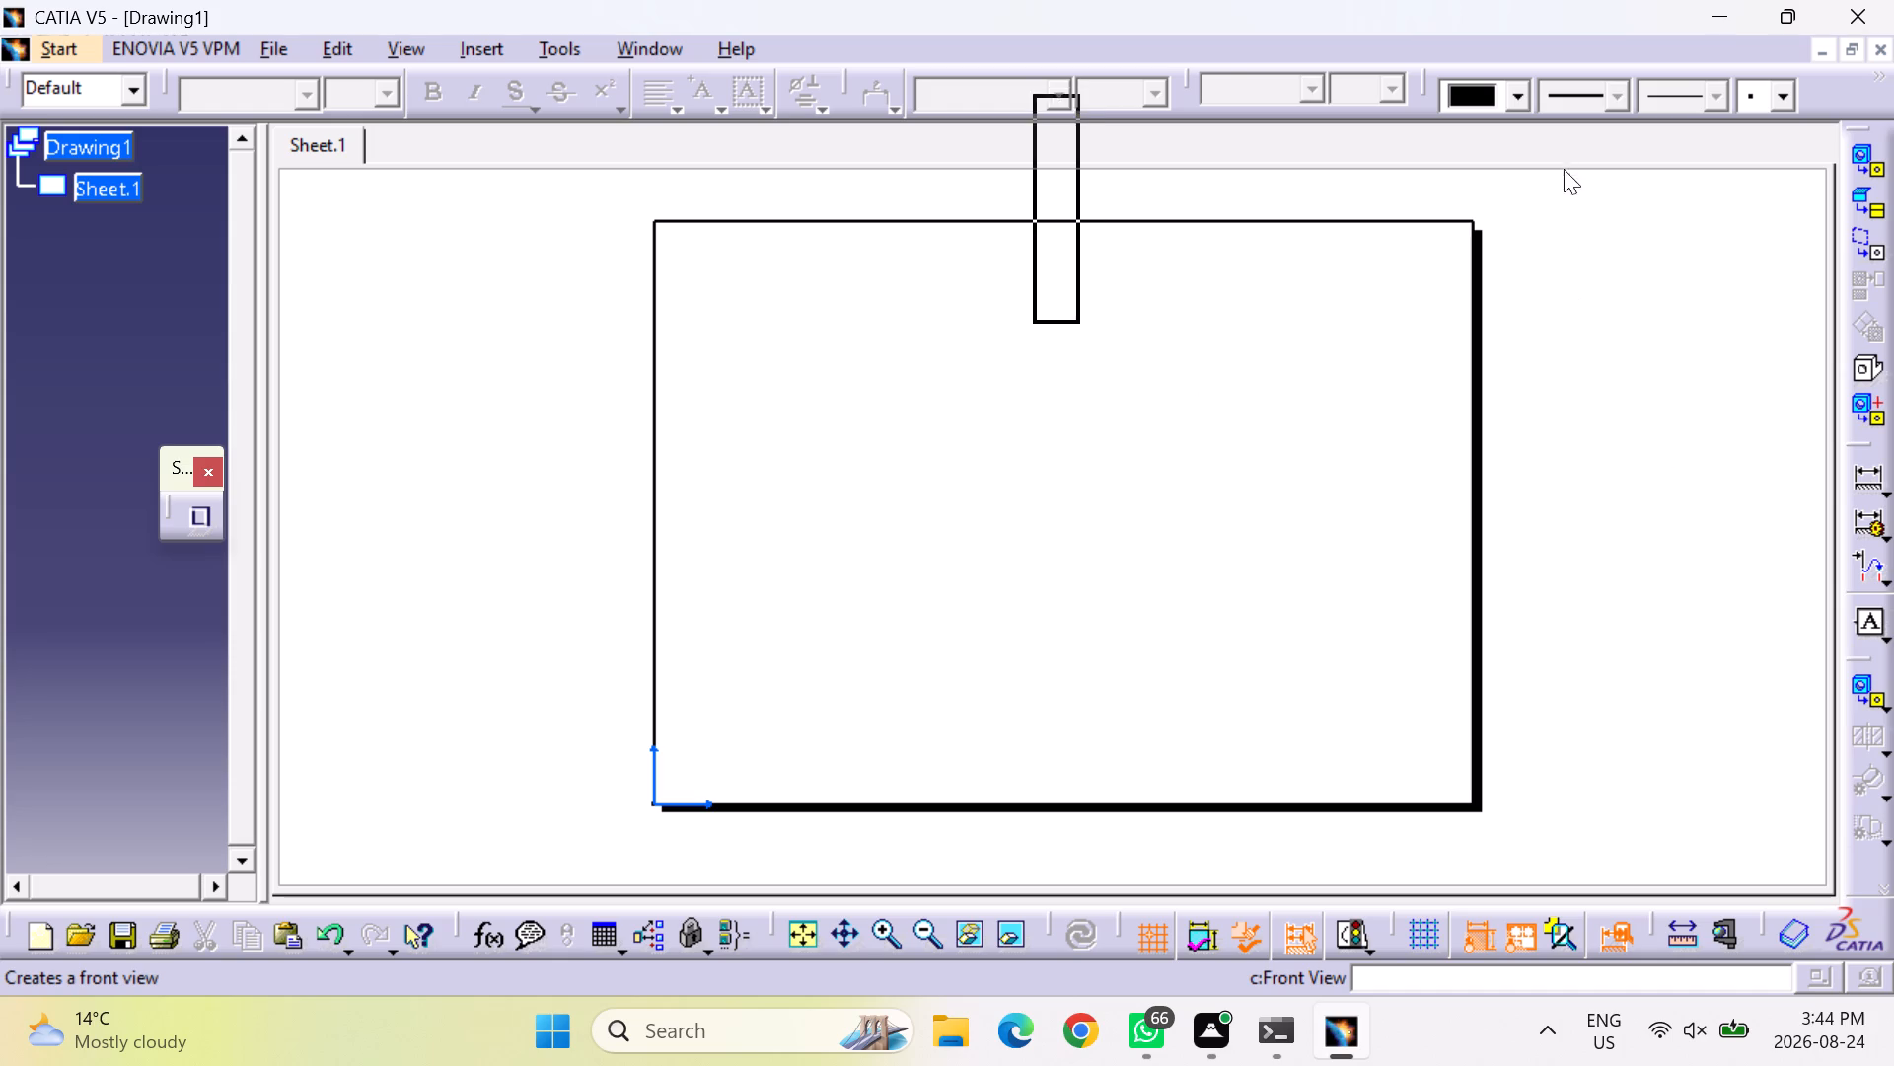
{"action": "left_click_drag", "start_coordinate": [1564, 169], "coordinate": [1527, 55]}
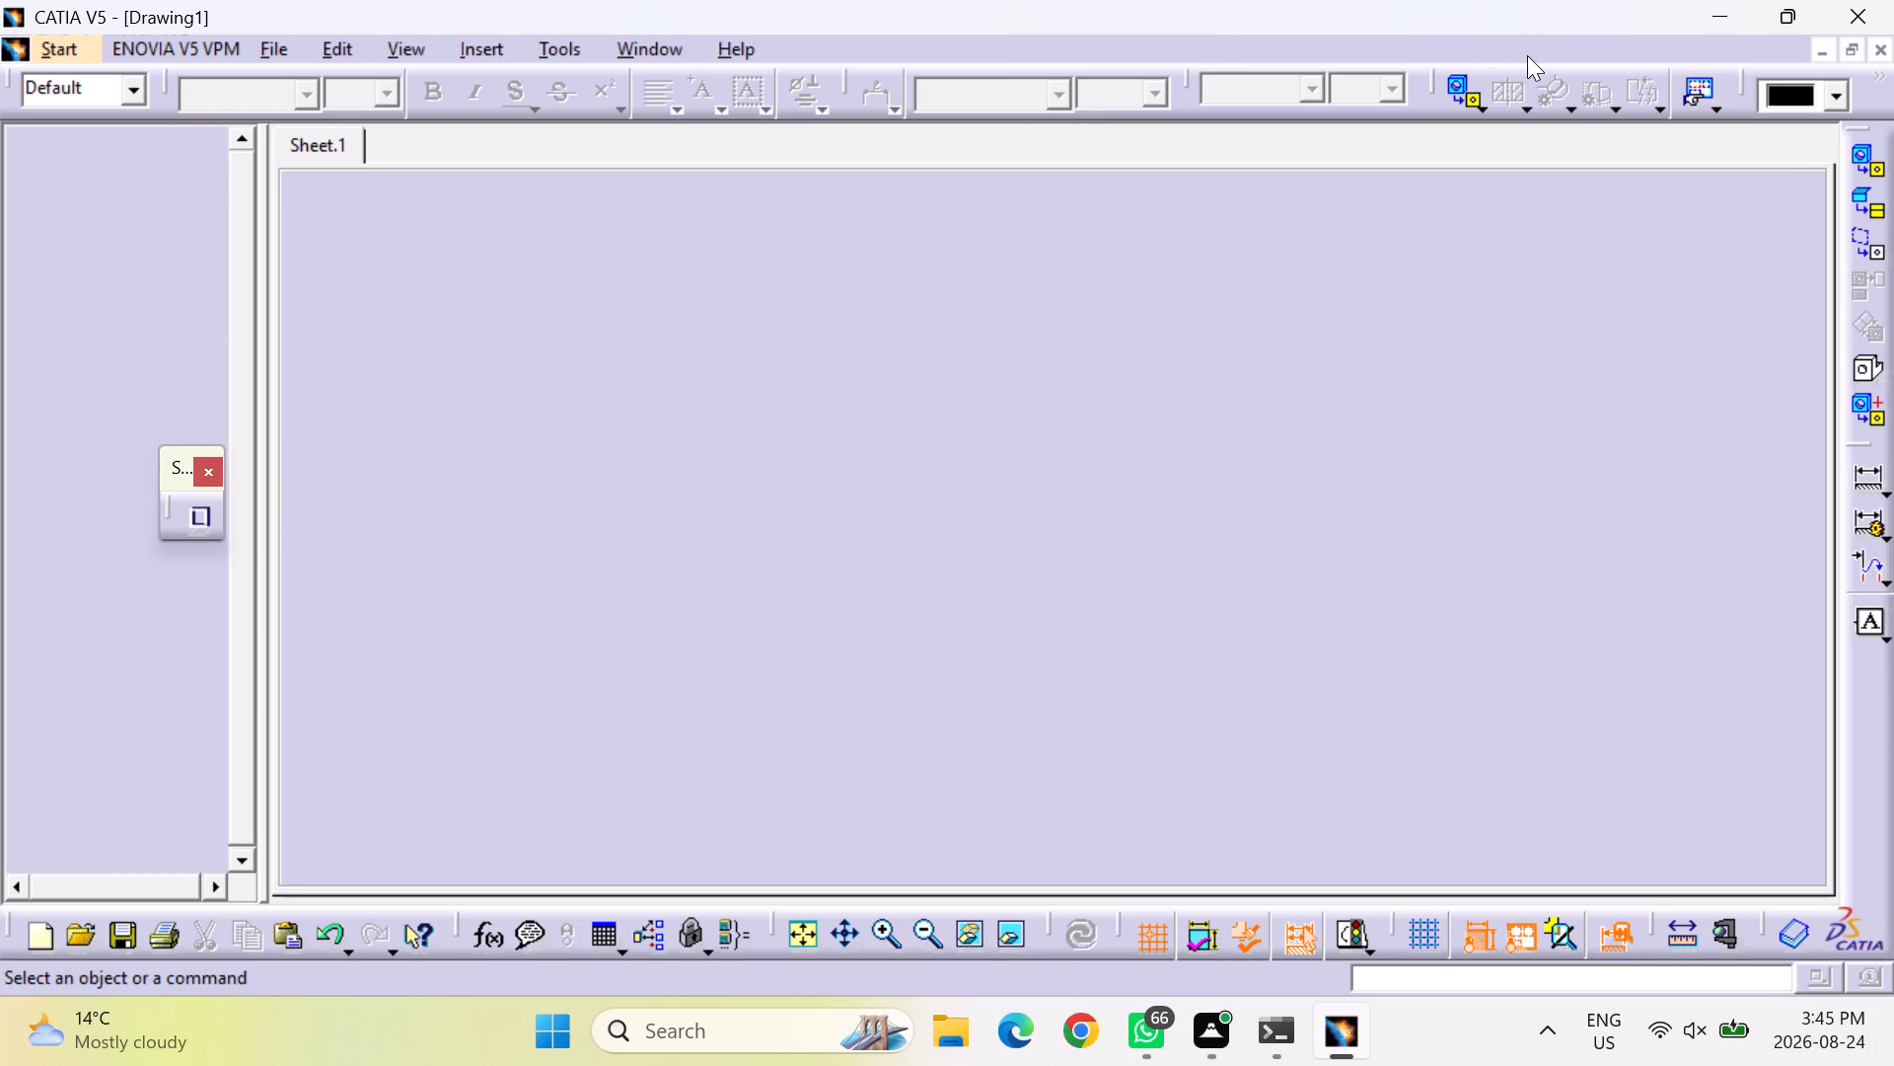
Create the part's front view on the sheet, using the yz plane of pro1 as the reference plane.
{"action": "left_click", "coordinate": [1461, 93]}
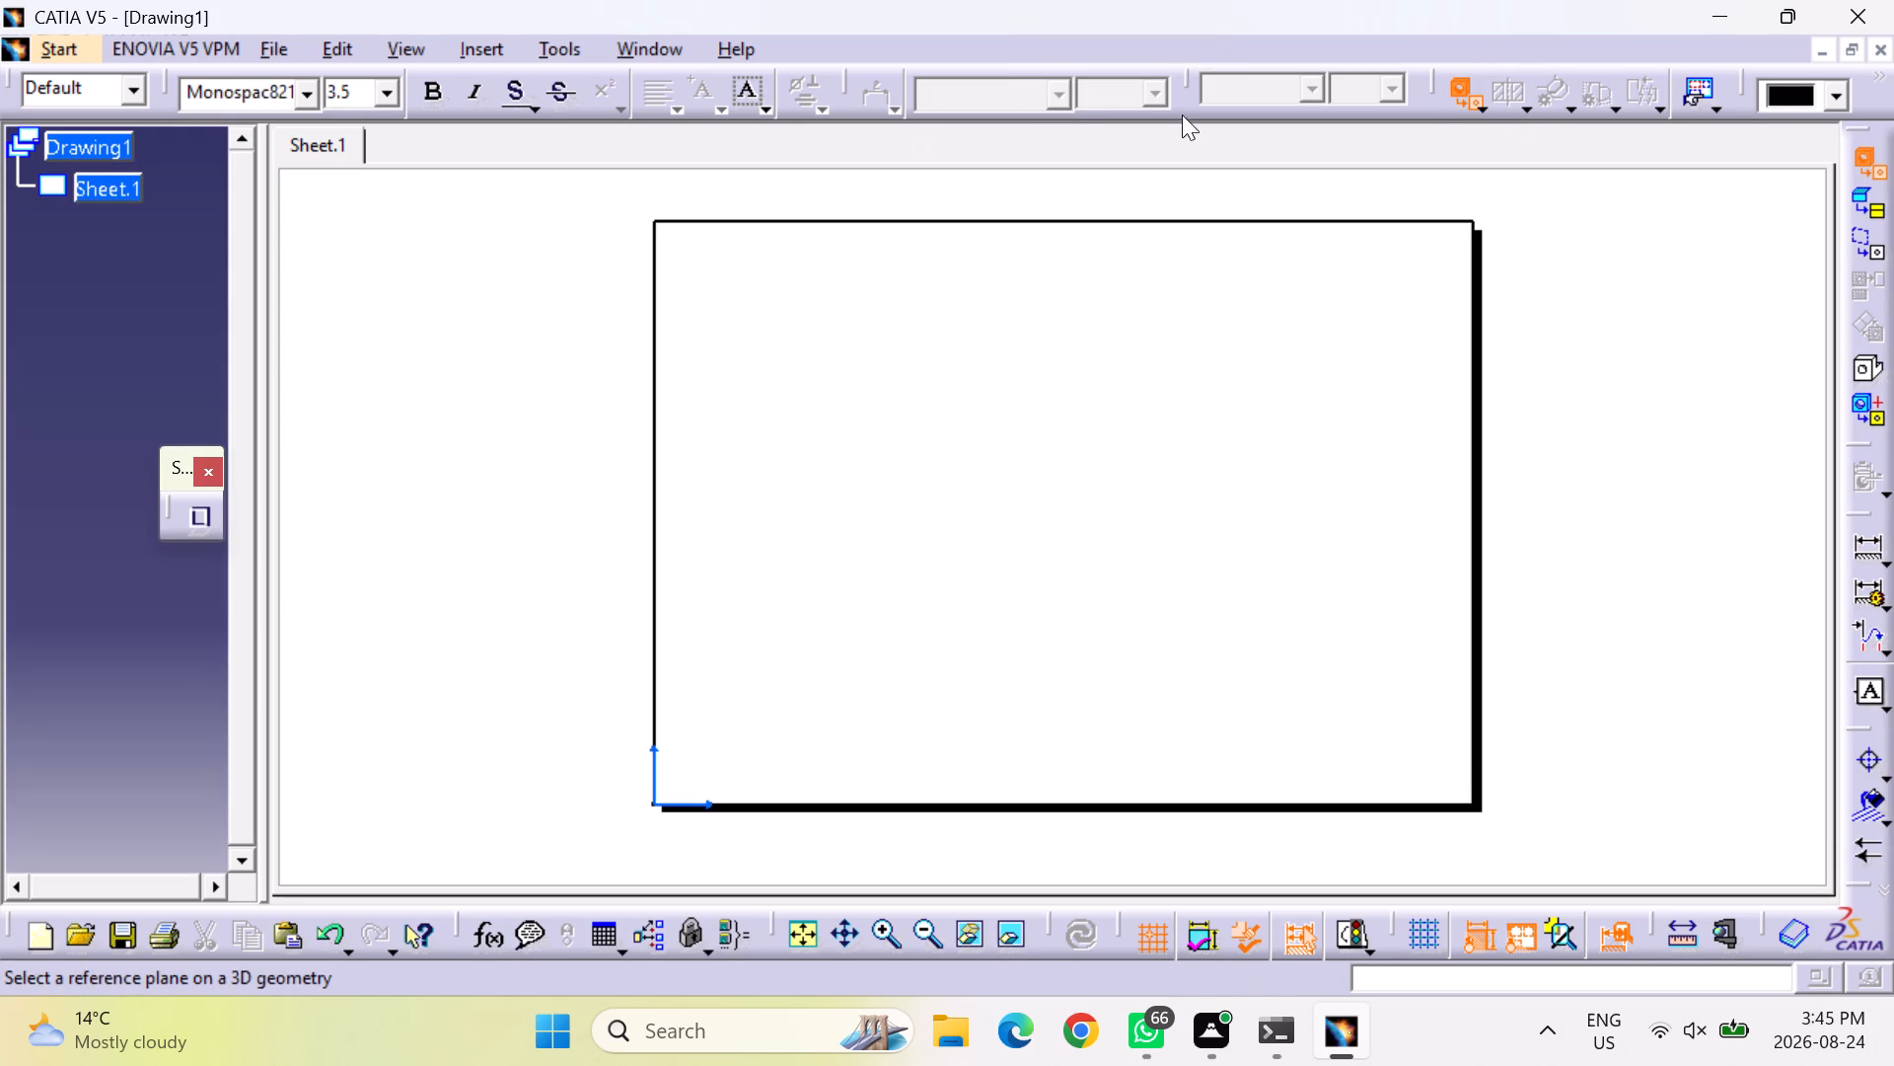
{"action": "left_click", "coordinate": [661, 51]}
{"action": "left_click", "coordinate": [697, 236]}
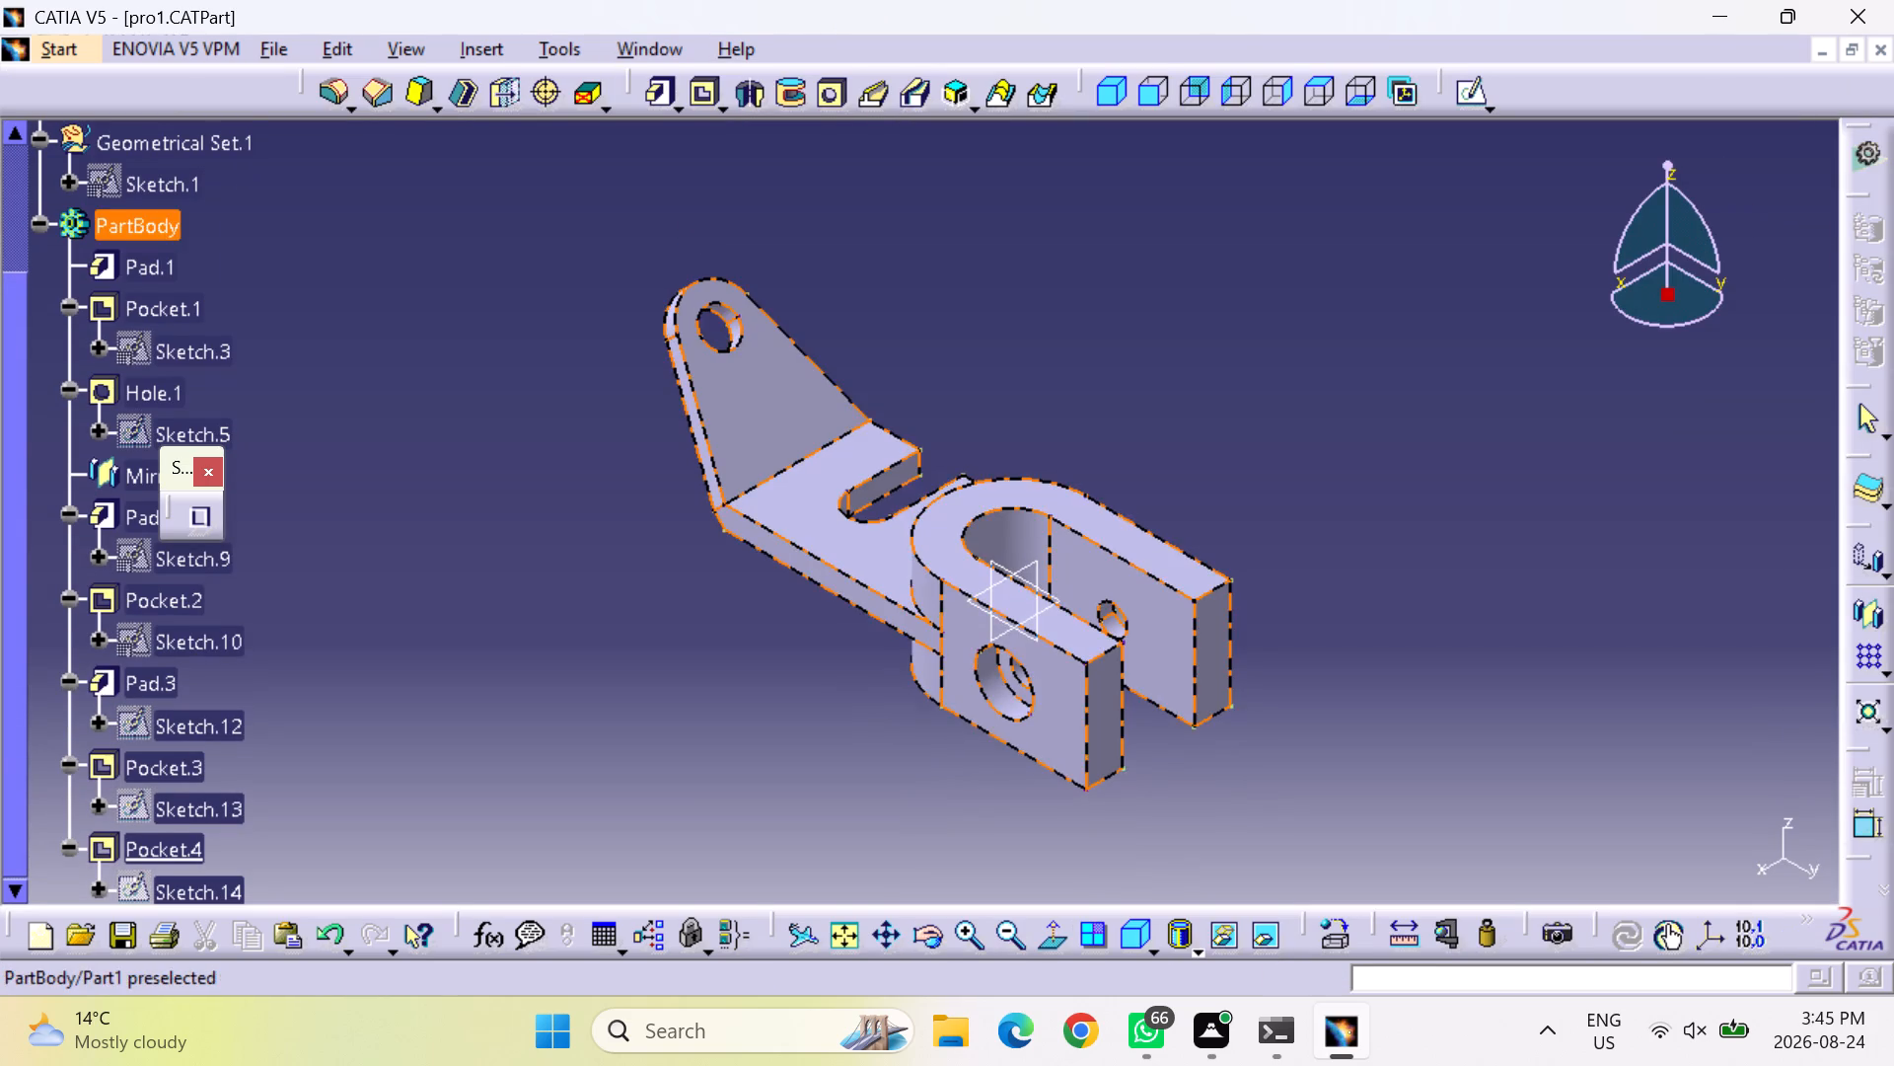
{"action": "scroll", "coordinate": [80, 189], "scroll_direction": "up", "scroll_amount": 3}
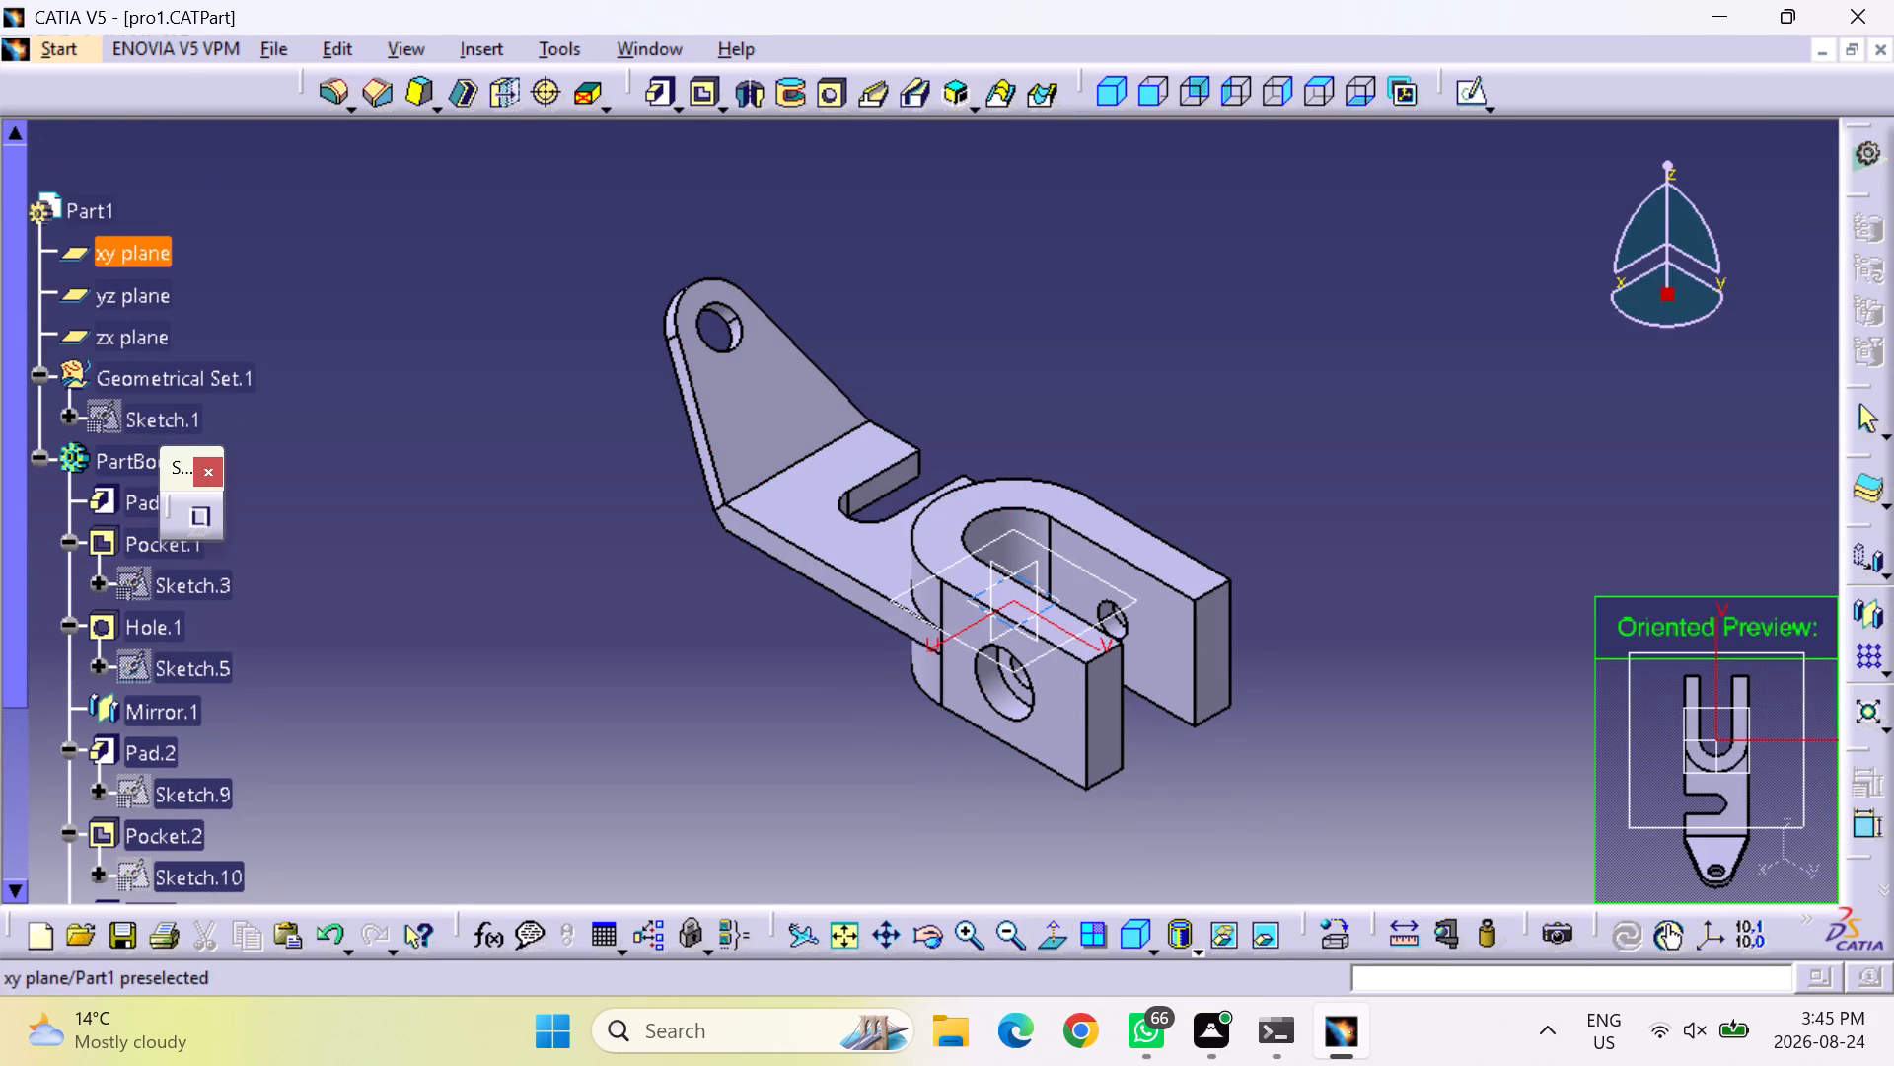
{"action": "left_click", "coordinate": [127, 304]}
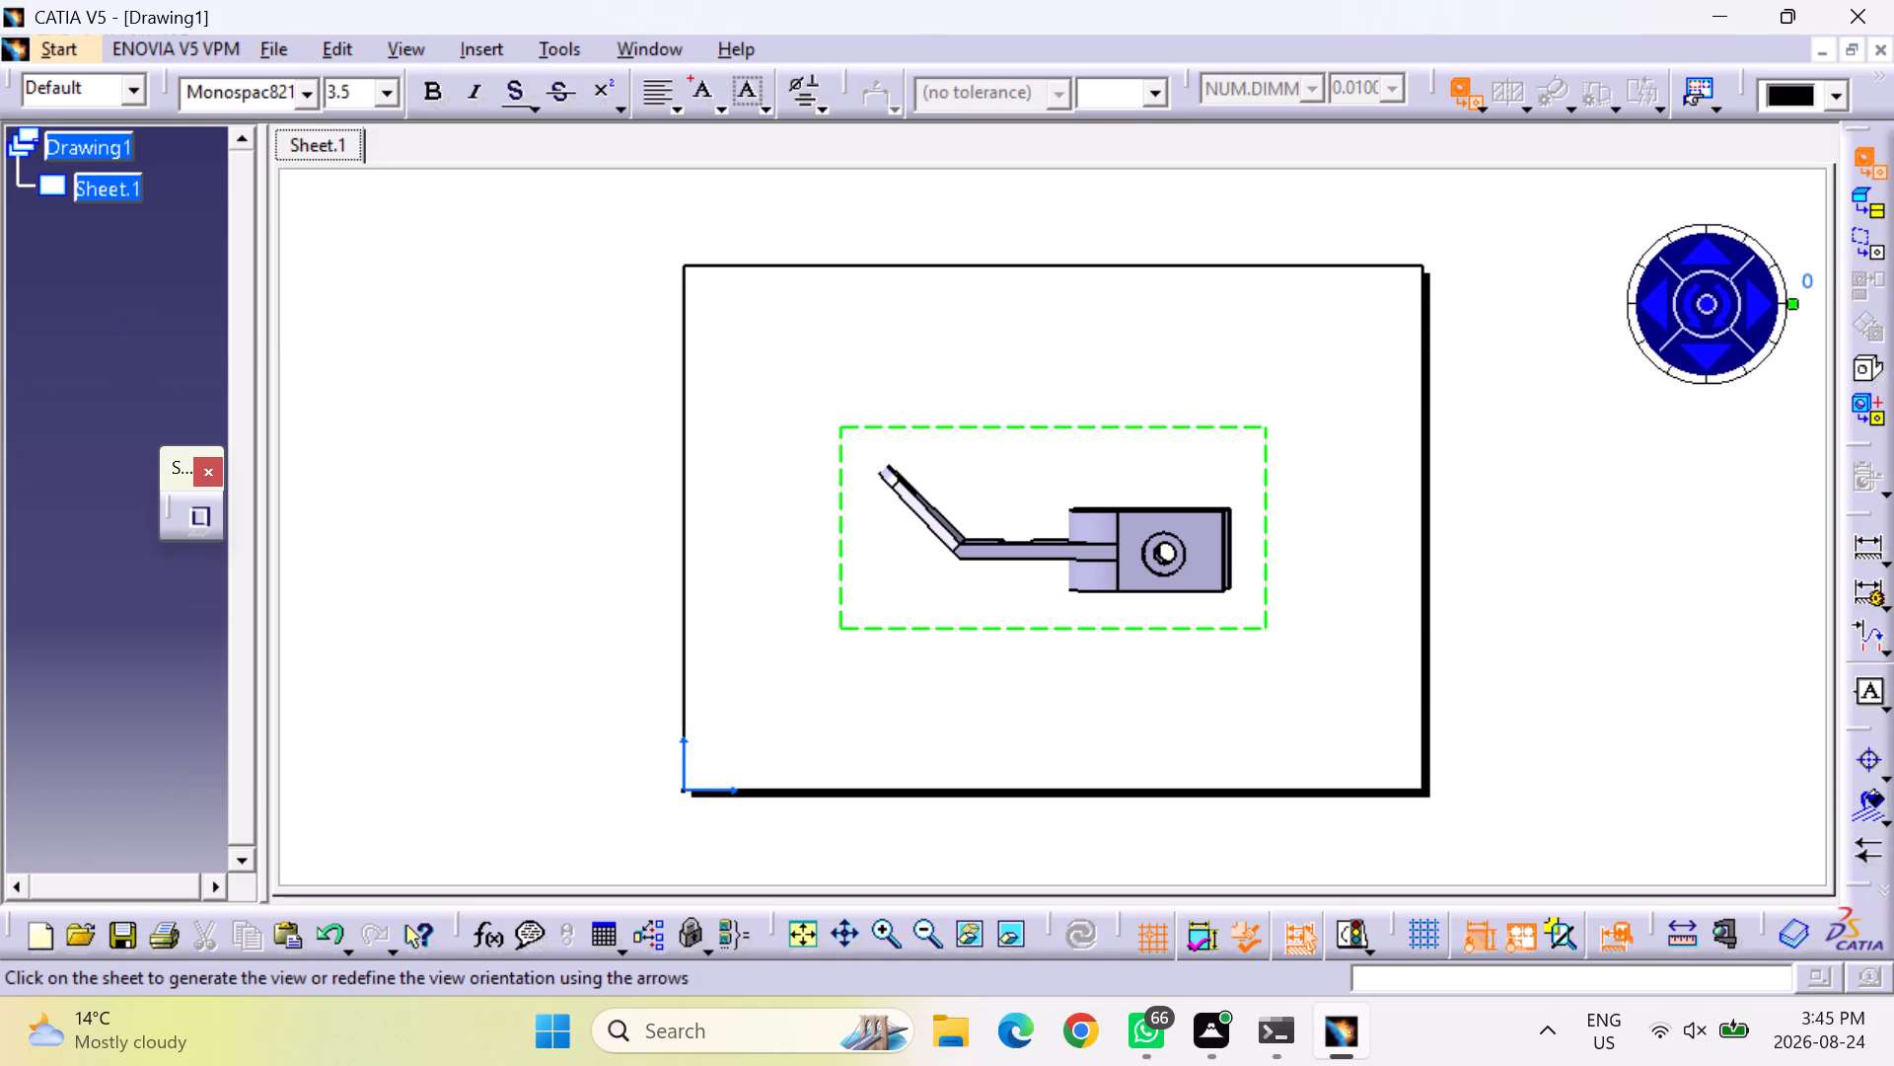
{"action": "left_click", "coordinate": [944, 369]}
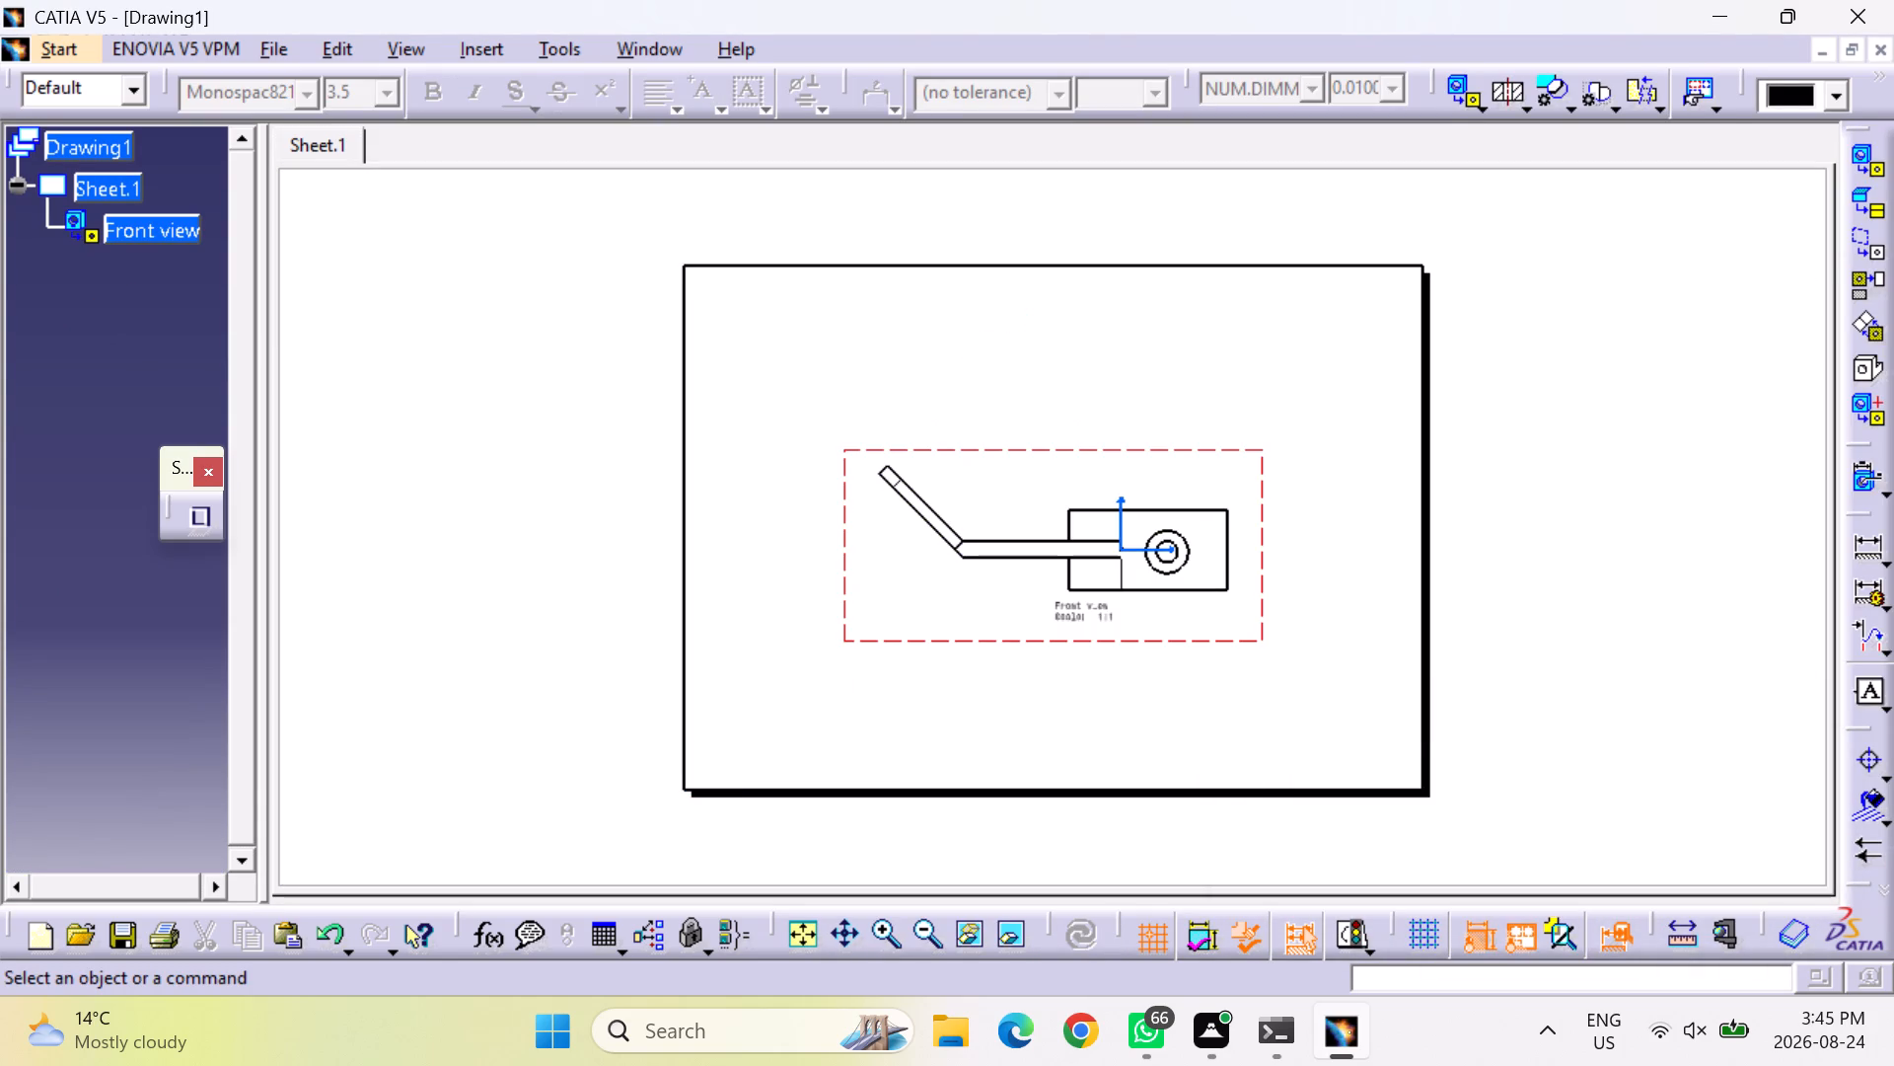
Move the front view to the lower-left area of the A3 sheet.
{"action": "left_click_drag", "start_coordinate": [840, 518], "coordinate": [691, 601]}
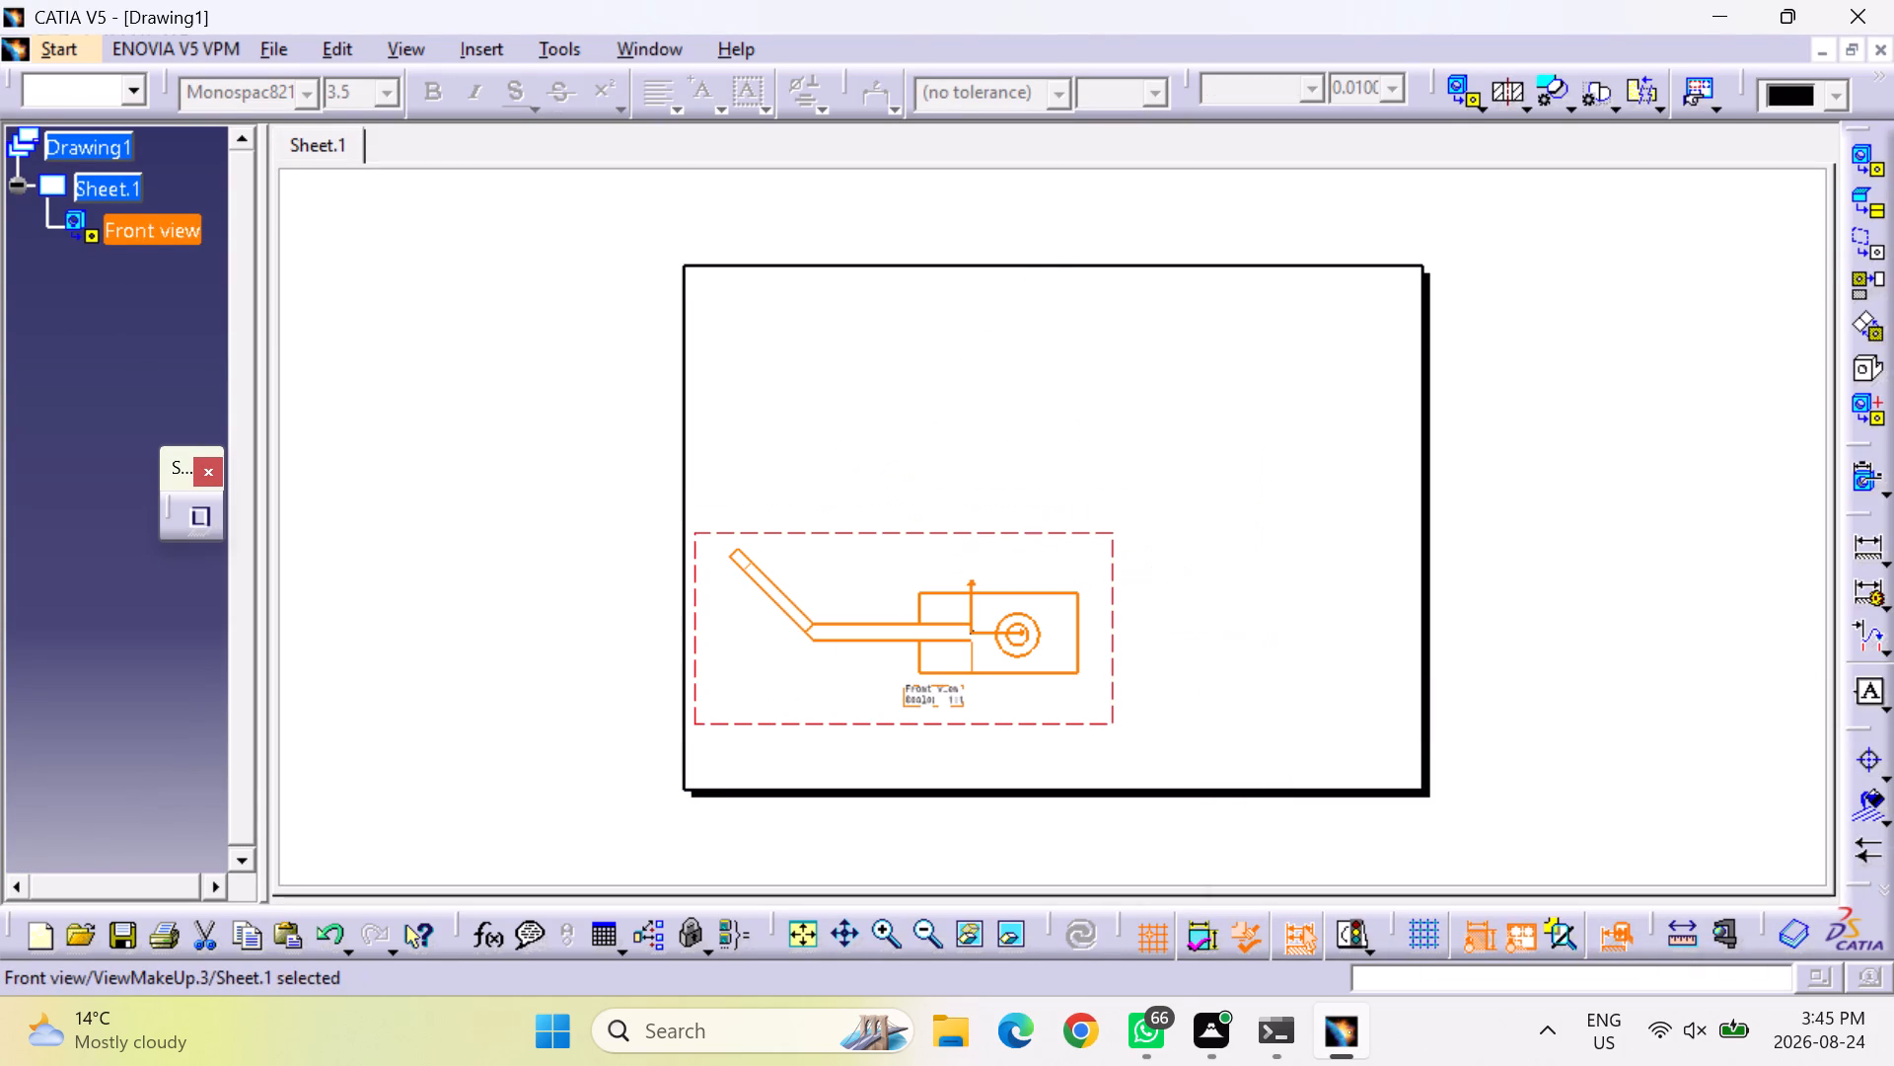
{"action": "left_click", "coordinate": [1046, 286]}
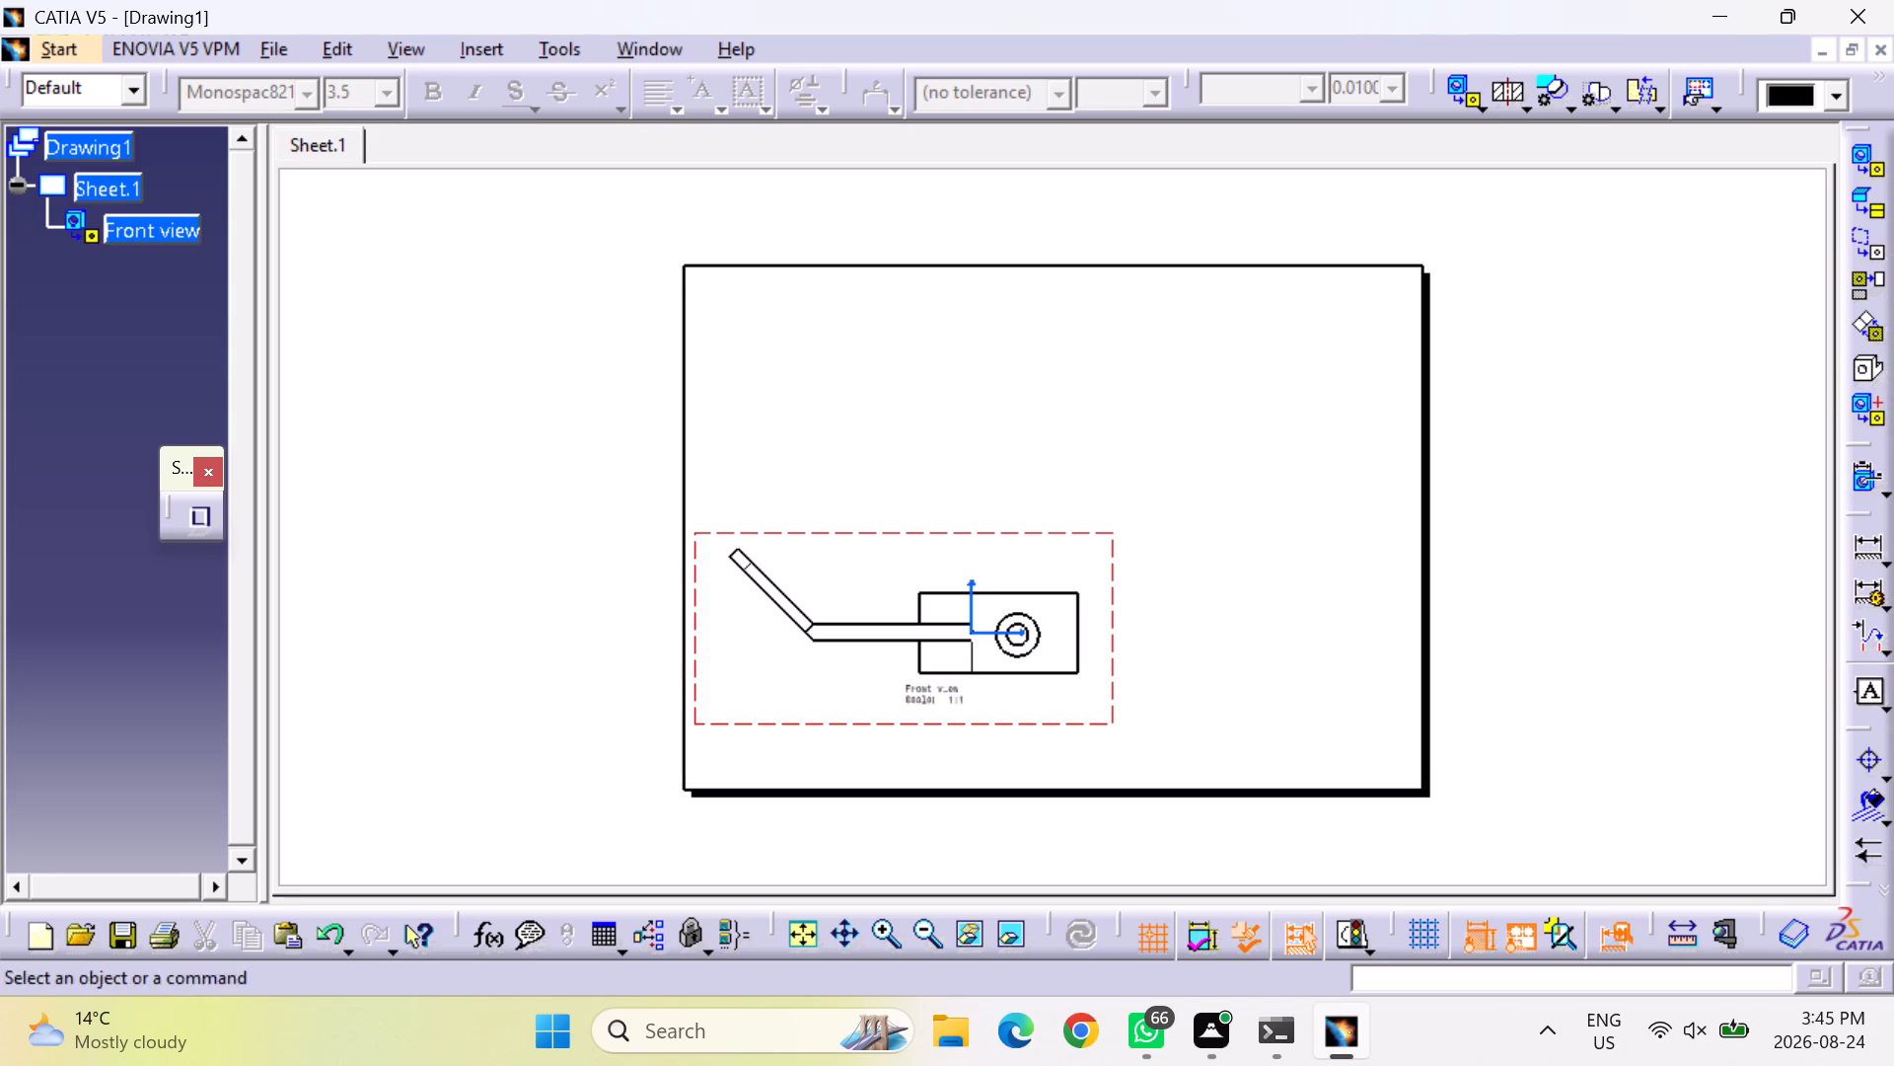
Detach the projection view commands and dock them alongside the drawing area.
{"action": "left_click", "coordinate": [1481, 105]}
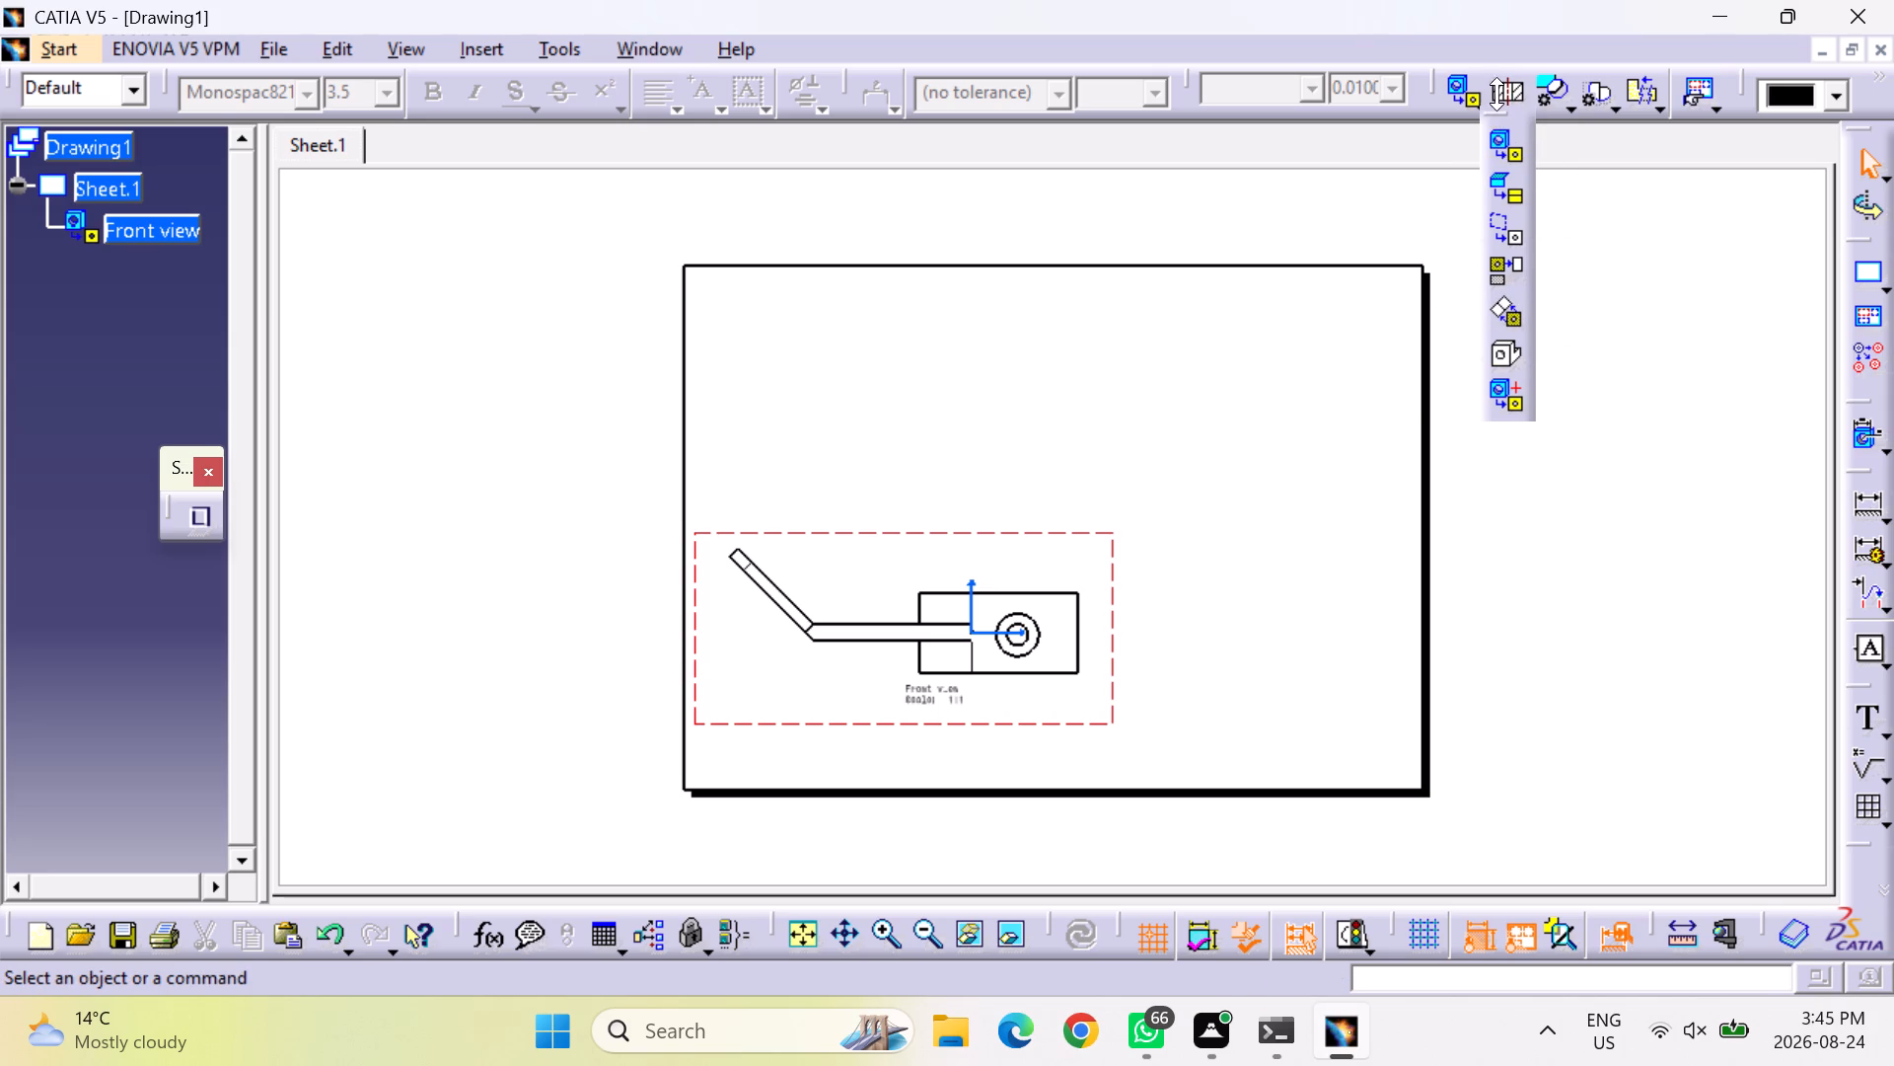
{"action": "left_click_drag", "start_coordinate": [1494, 116], "coordinate": [1623, 176]}
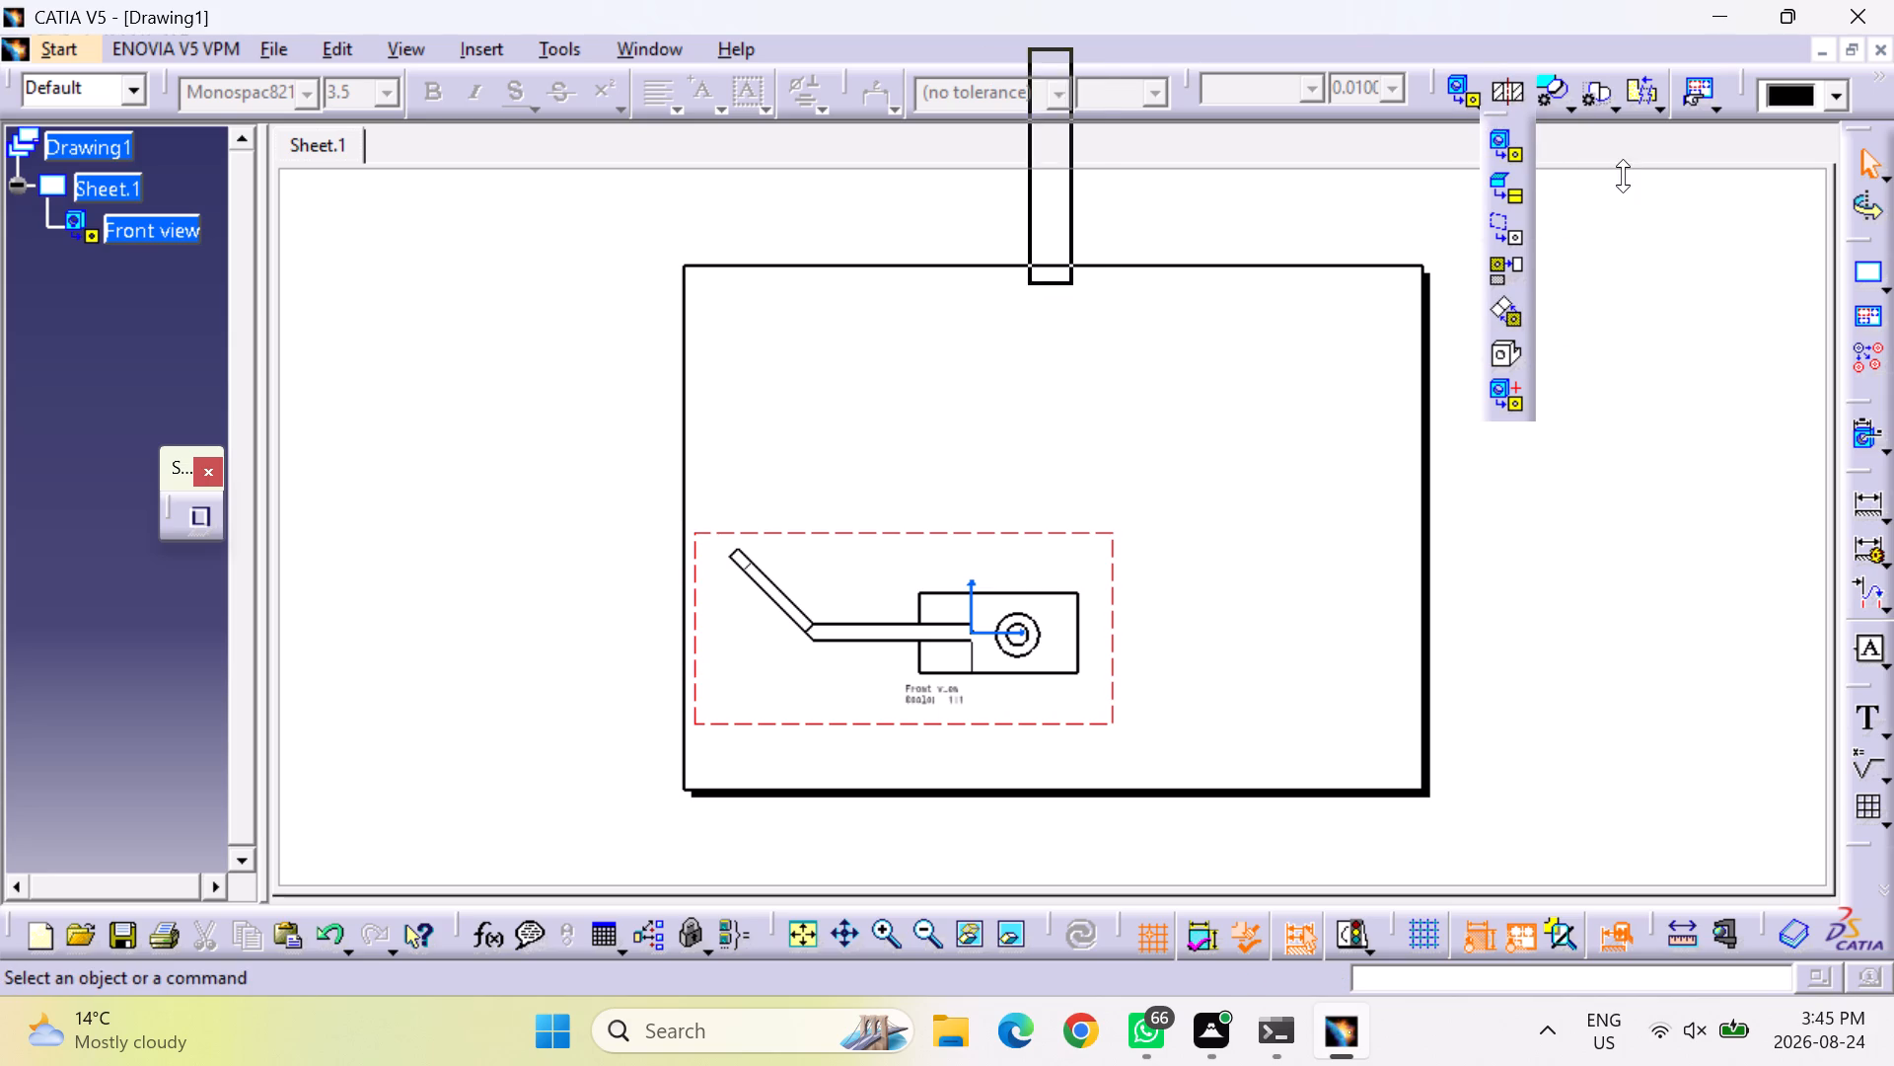
{"action": "left_click_drag", "start_coordinate": [1623, 176], "coordinate": [1626, 189]}
{"action": "left_click_drag", "start_coordinate": [1617, 150], "coordinate": [1831, 275]}
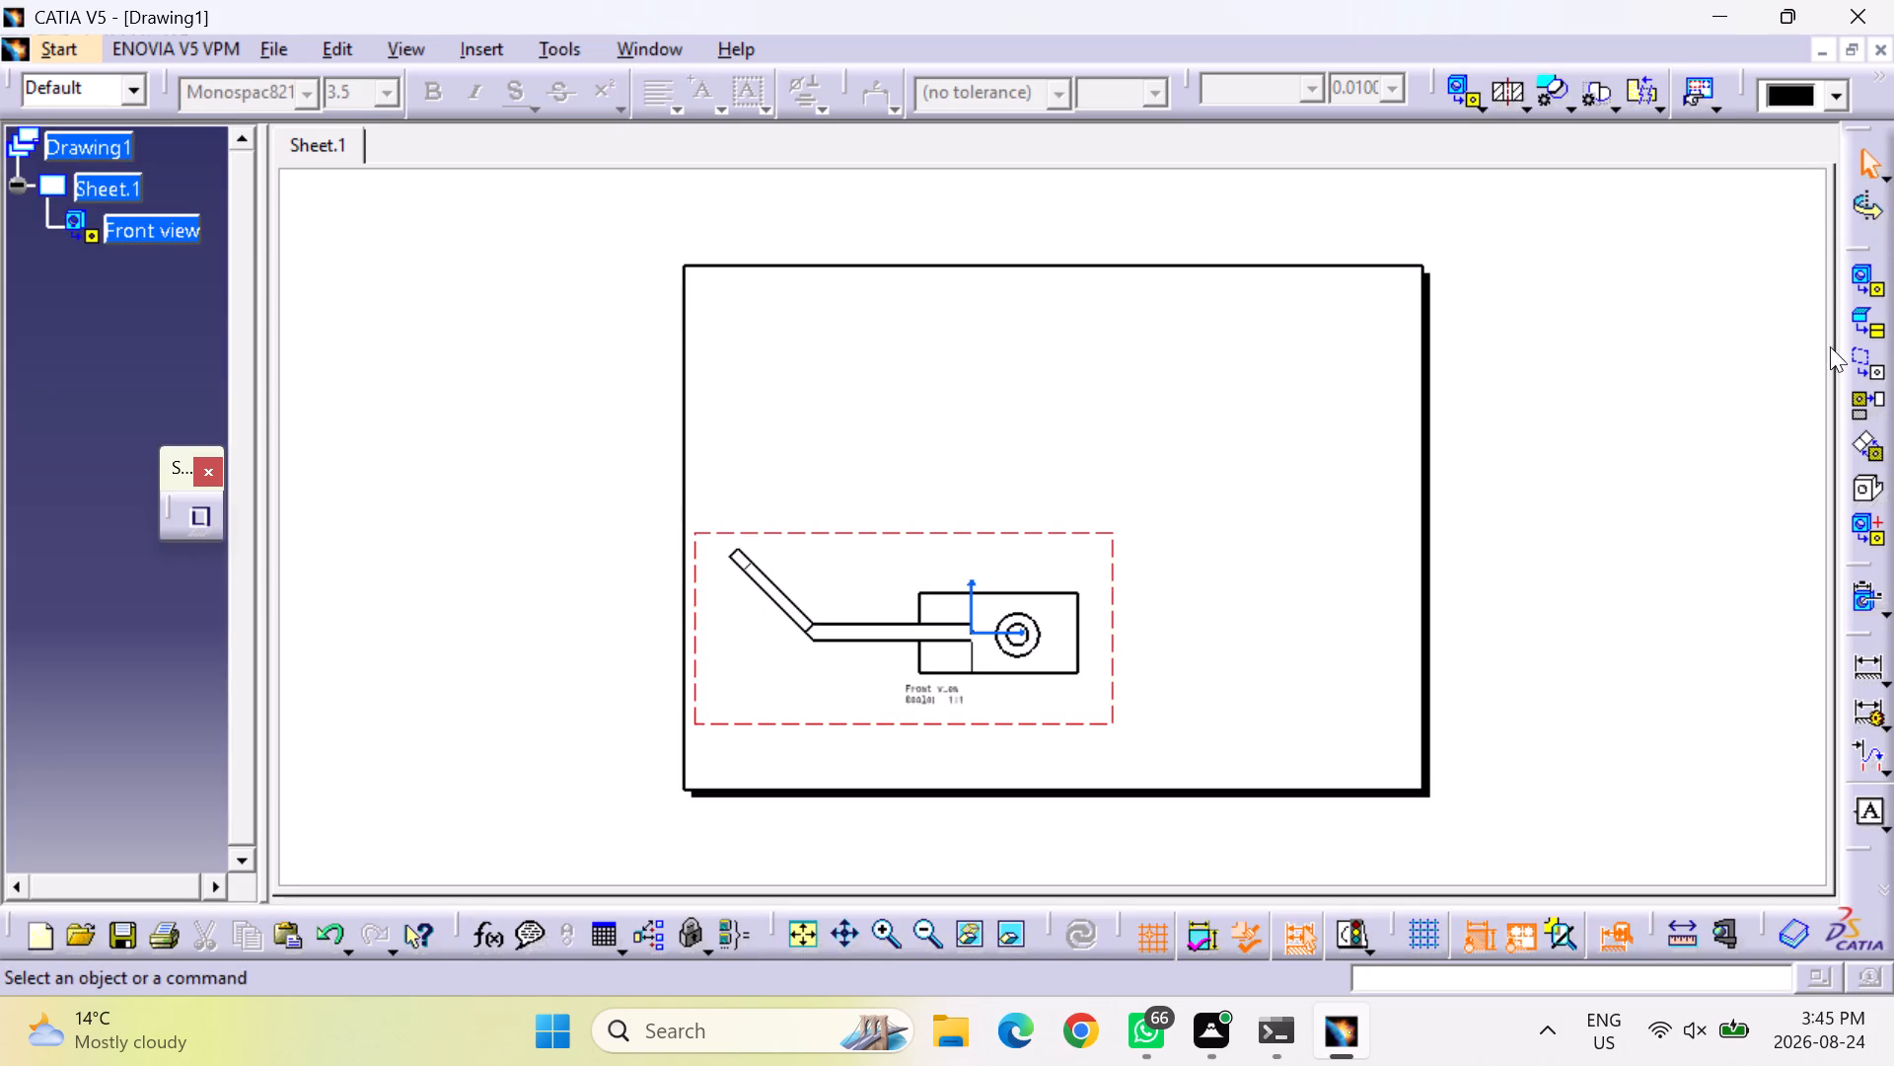
{"action": "left_click_drag", "start_coordinate": [1853, 250], "coordinate": [1817, 263]}
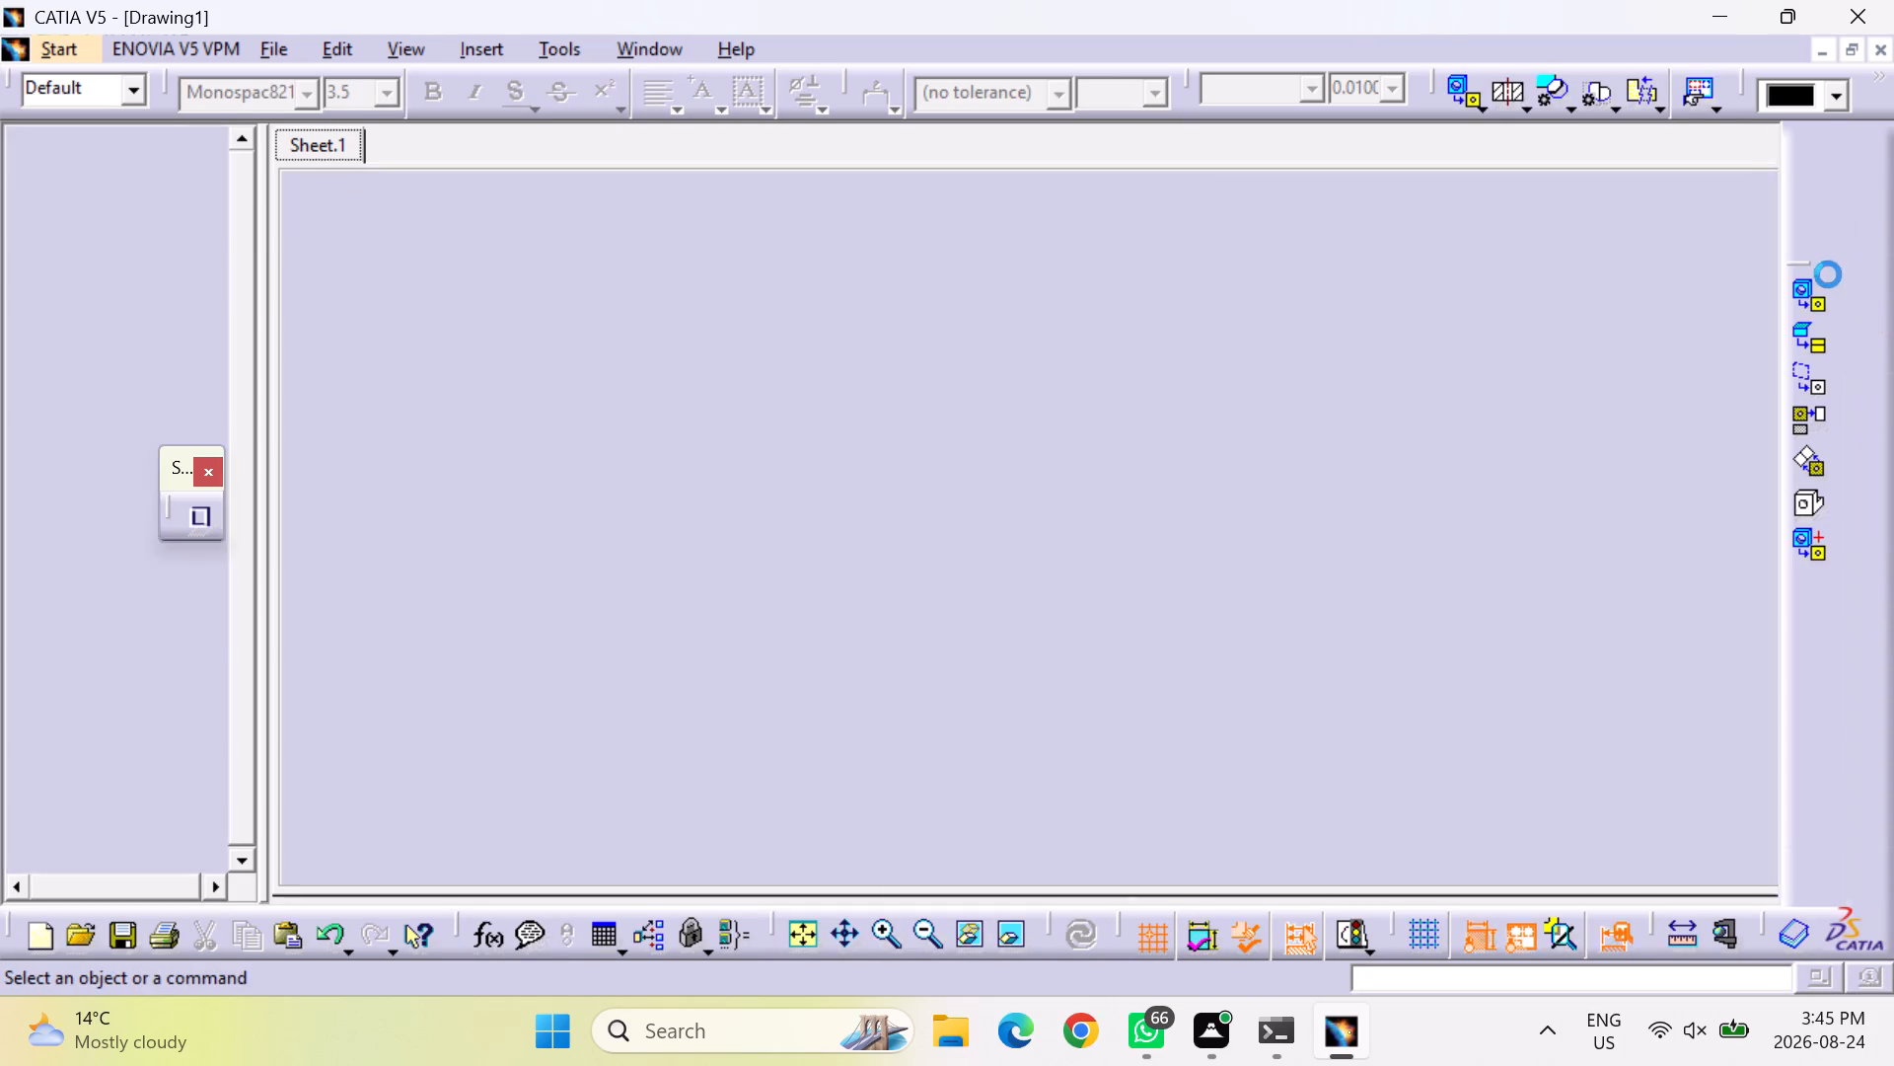
Add a top projection view of the part below the front view.
{"action": "left_click", "coordinate": [1806, 411]}
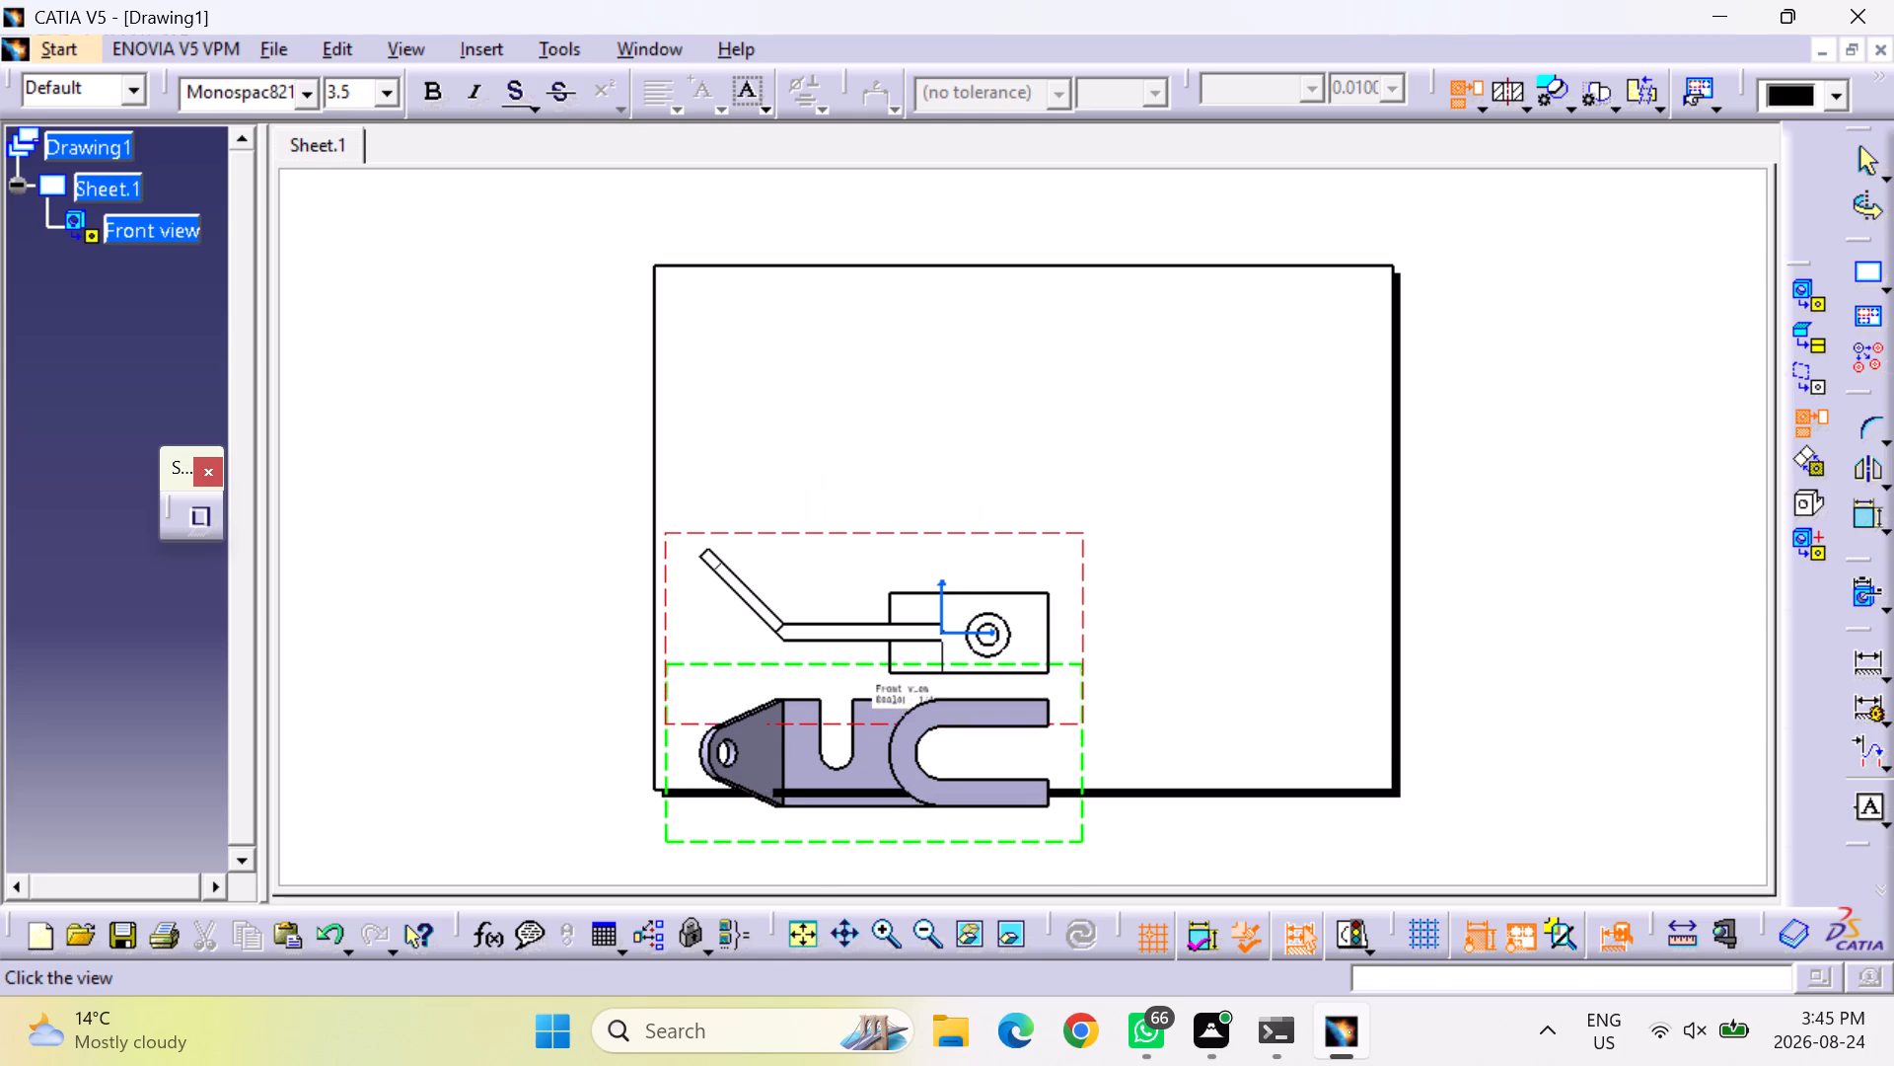
{"action": "middle_click_drag", "start_coordinate": [953, 724], "coordinate": [1013, 507]}
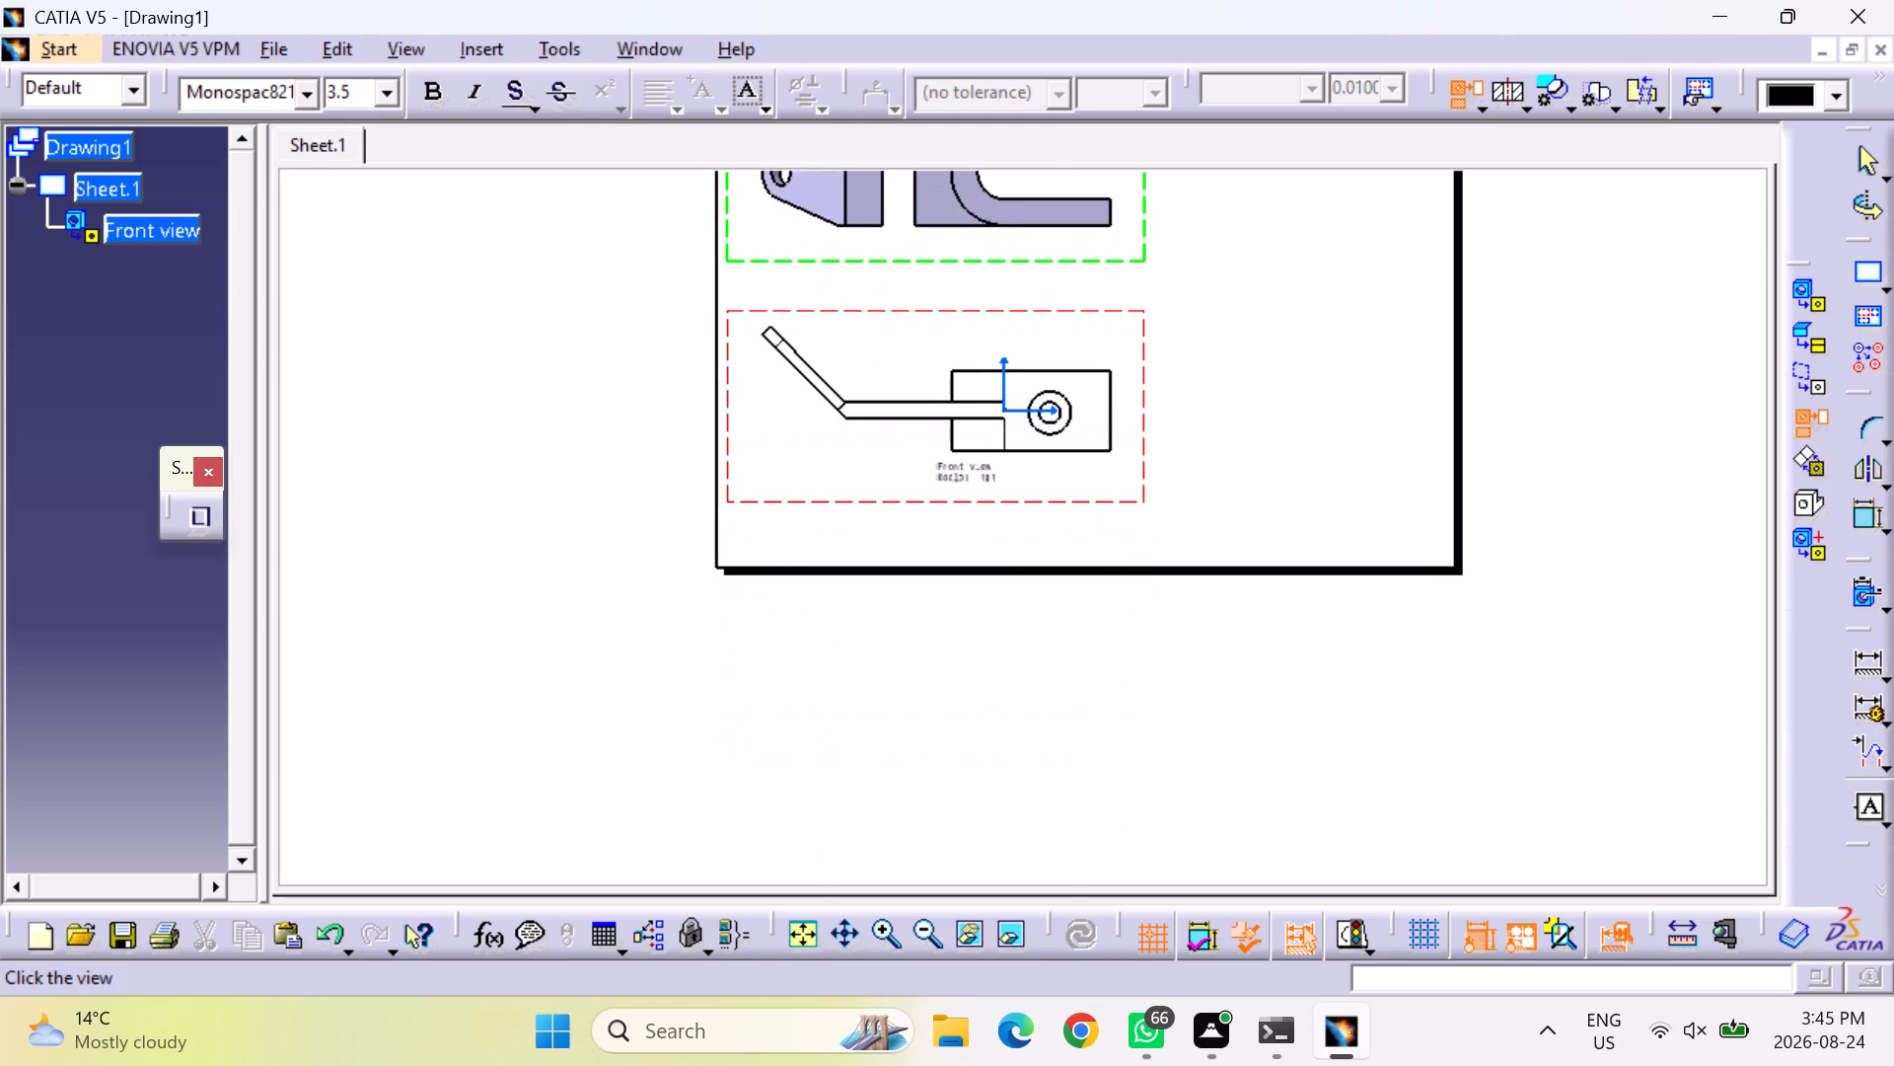
{"action": "left_click", "coordinate": [996, 696]}
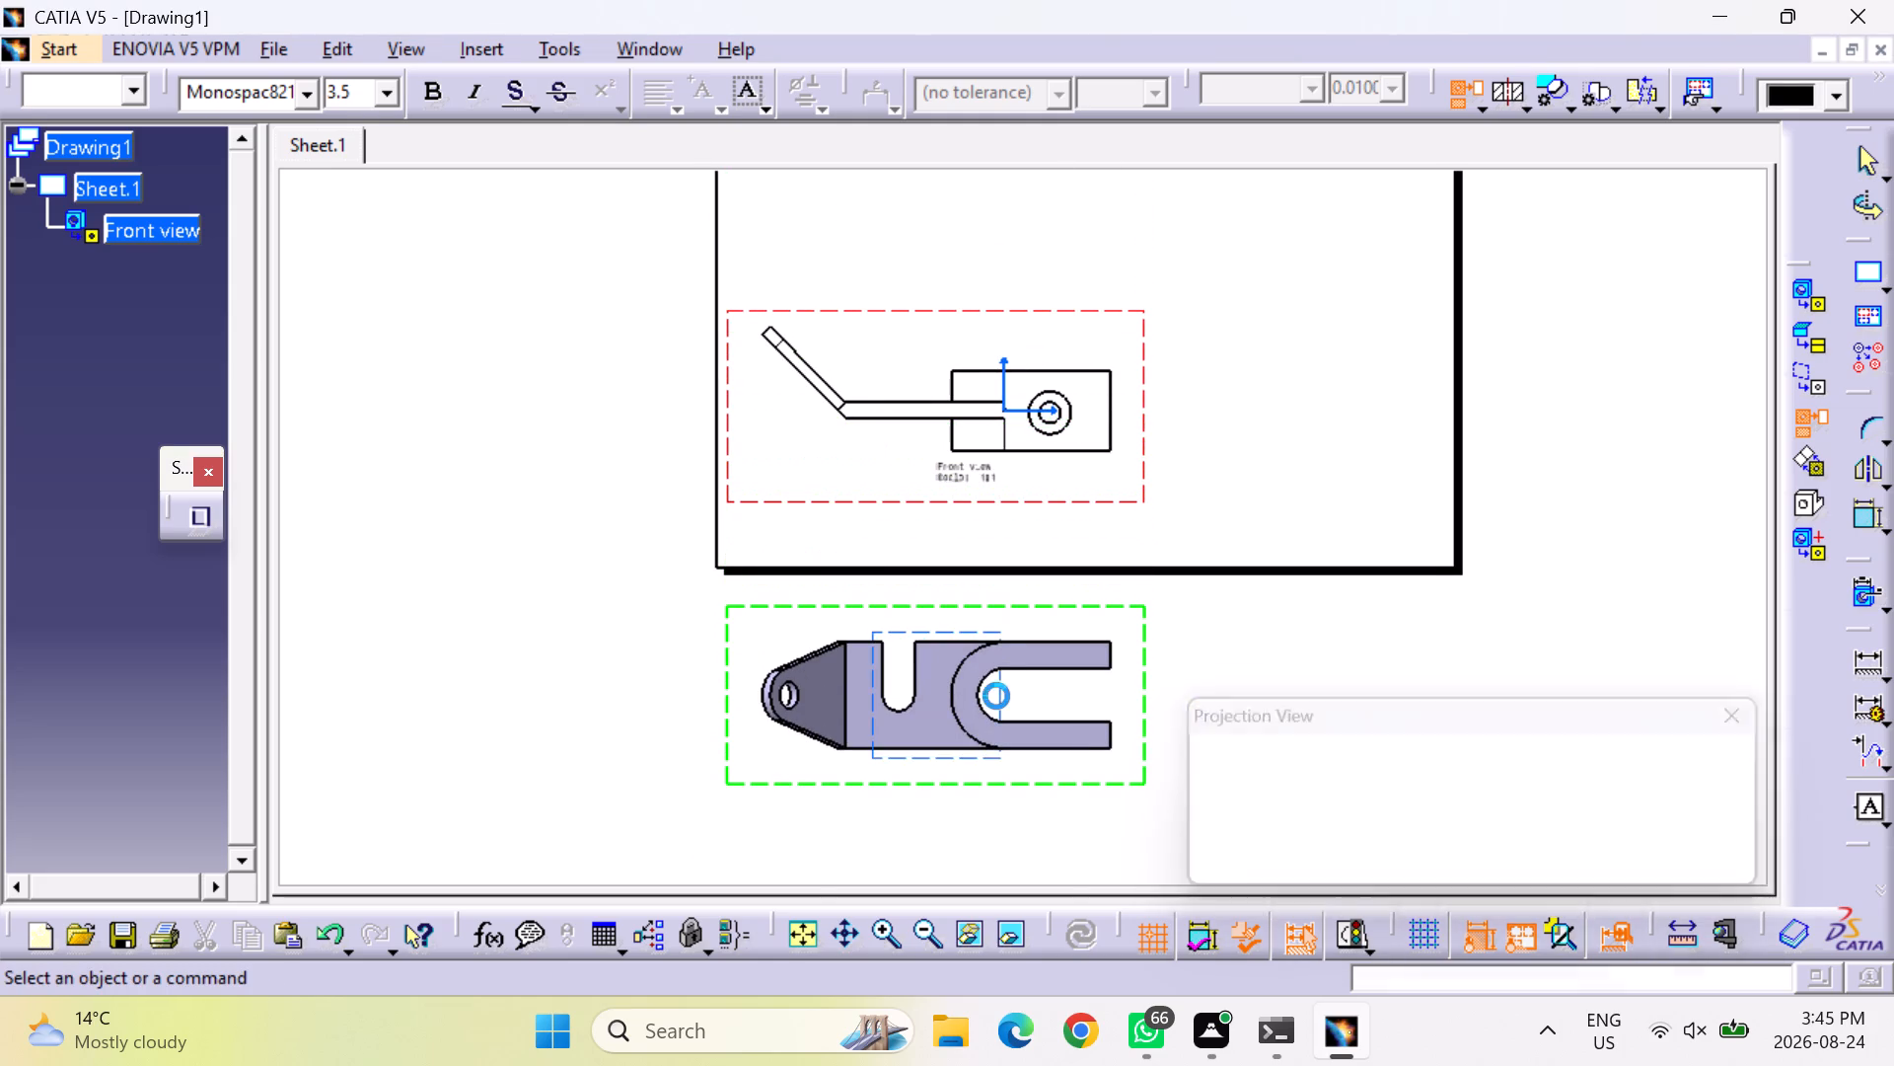
Project the left view to the right of the front view and the right view to its left.
{"action": "left_click", "coordinate": [1815, 415]}
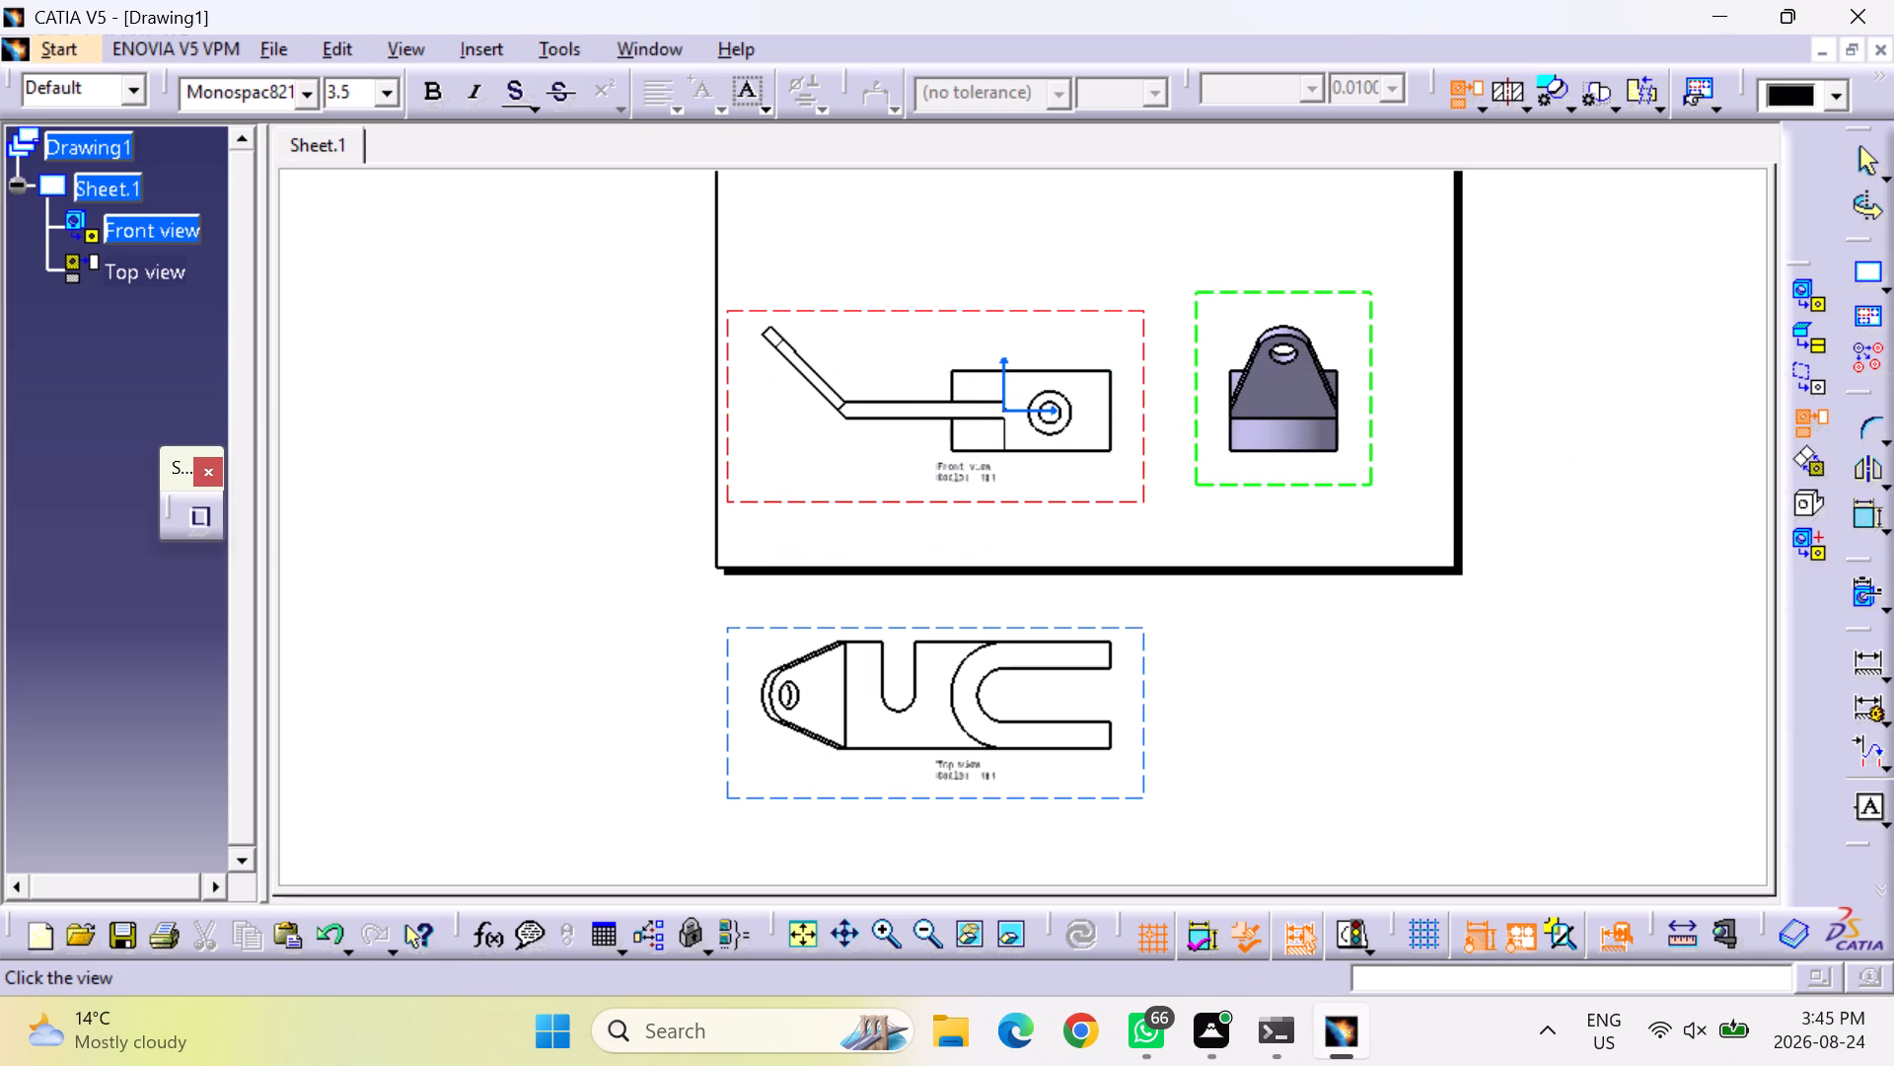
{"action": "left_click", "coordinate": [1282, 424]}
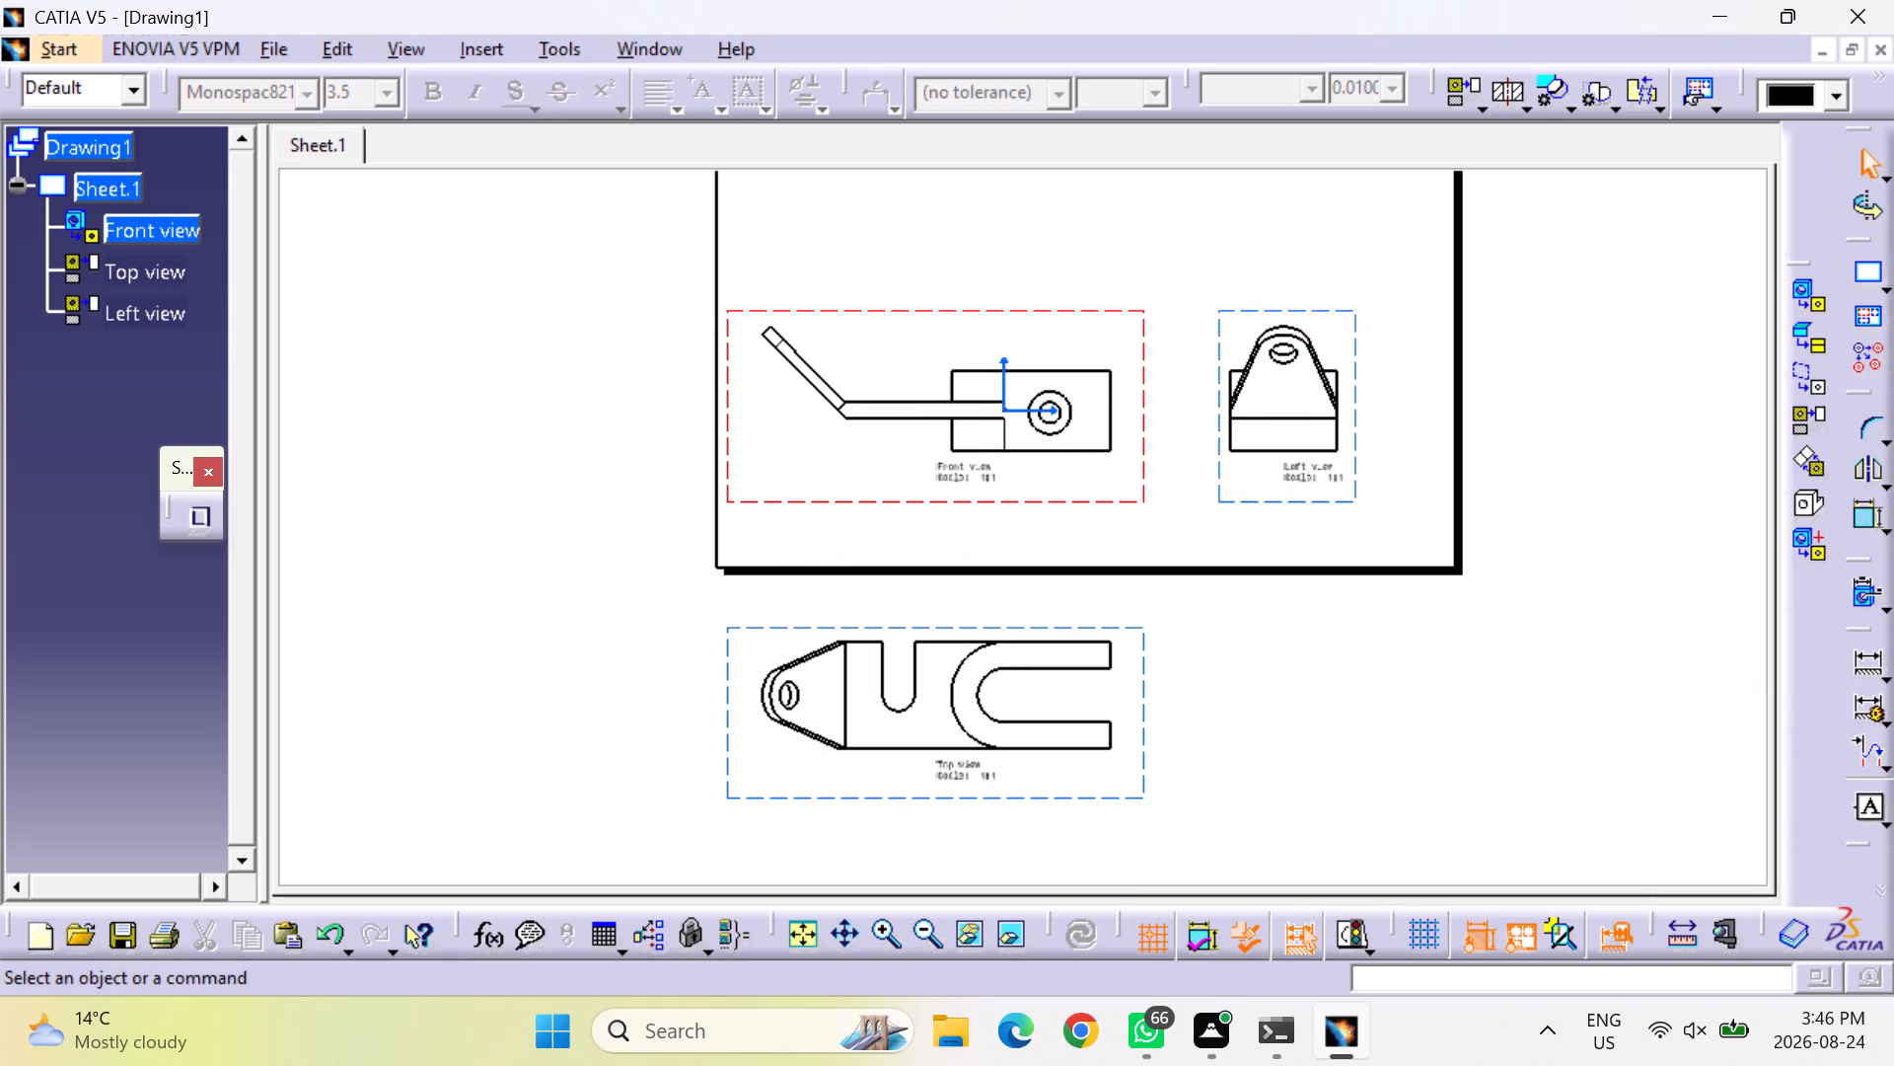
{"action": "left_click", "coordinate": [1808, 429]}
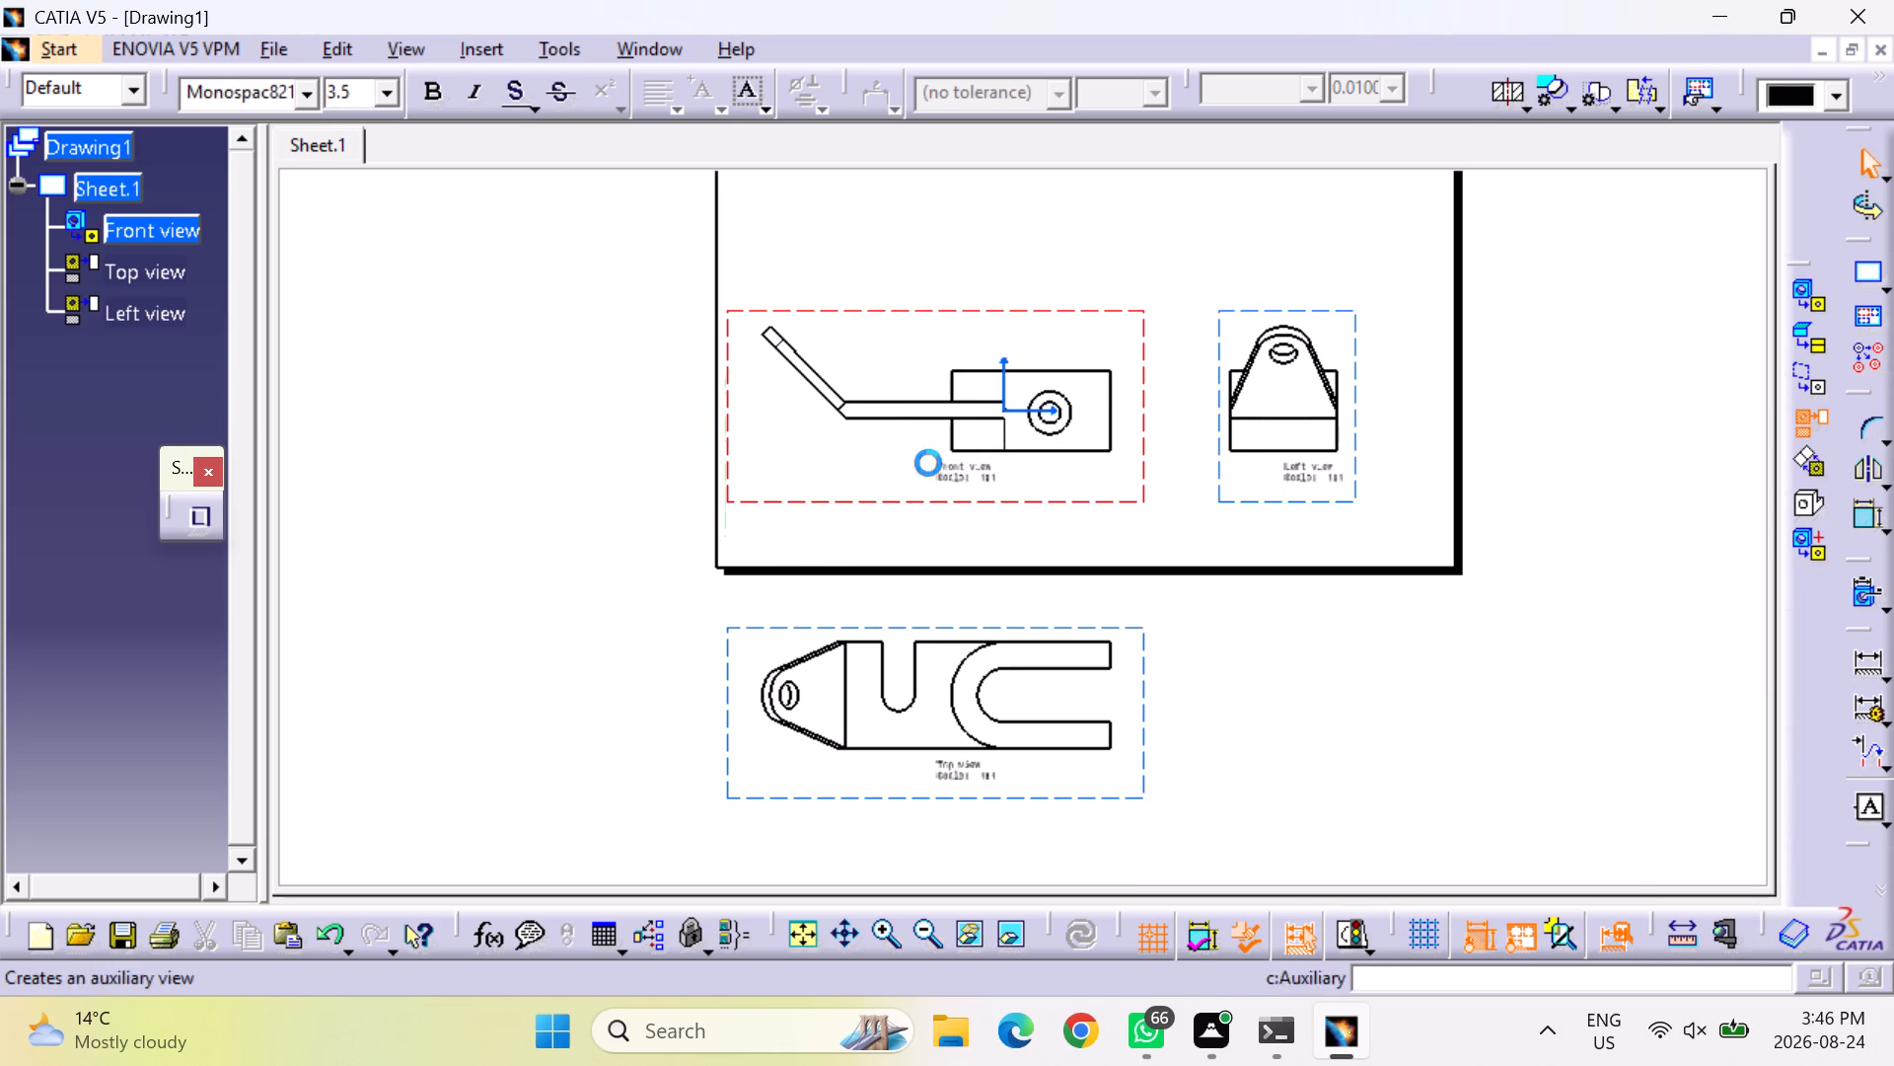
{"action": "left_click", "coordinate": [552, 405]}
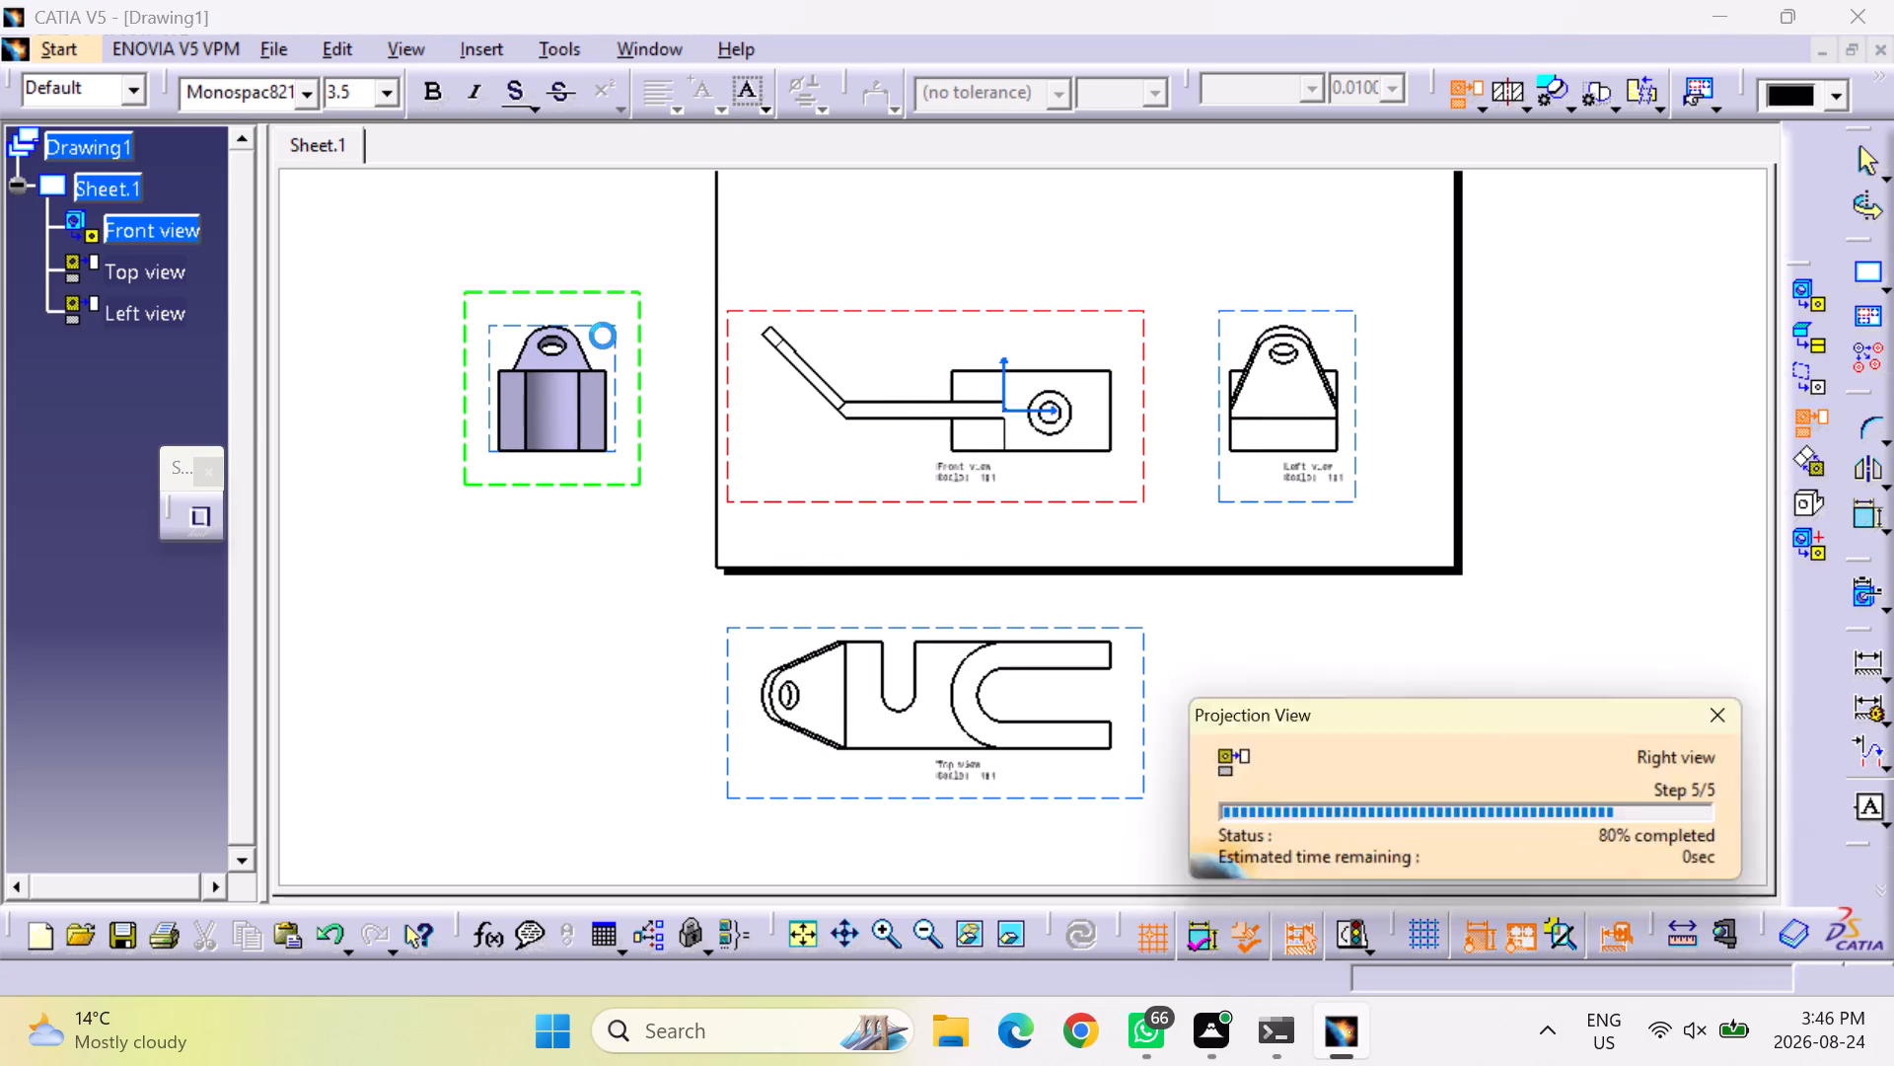
Add an isometric view of the pro1 part to the drawing, beyond the sheet's lower-right corner.
{"action": "middle_click_drag", "start_coordinate": [611, 337], "coordinate": [631, 623]}
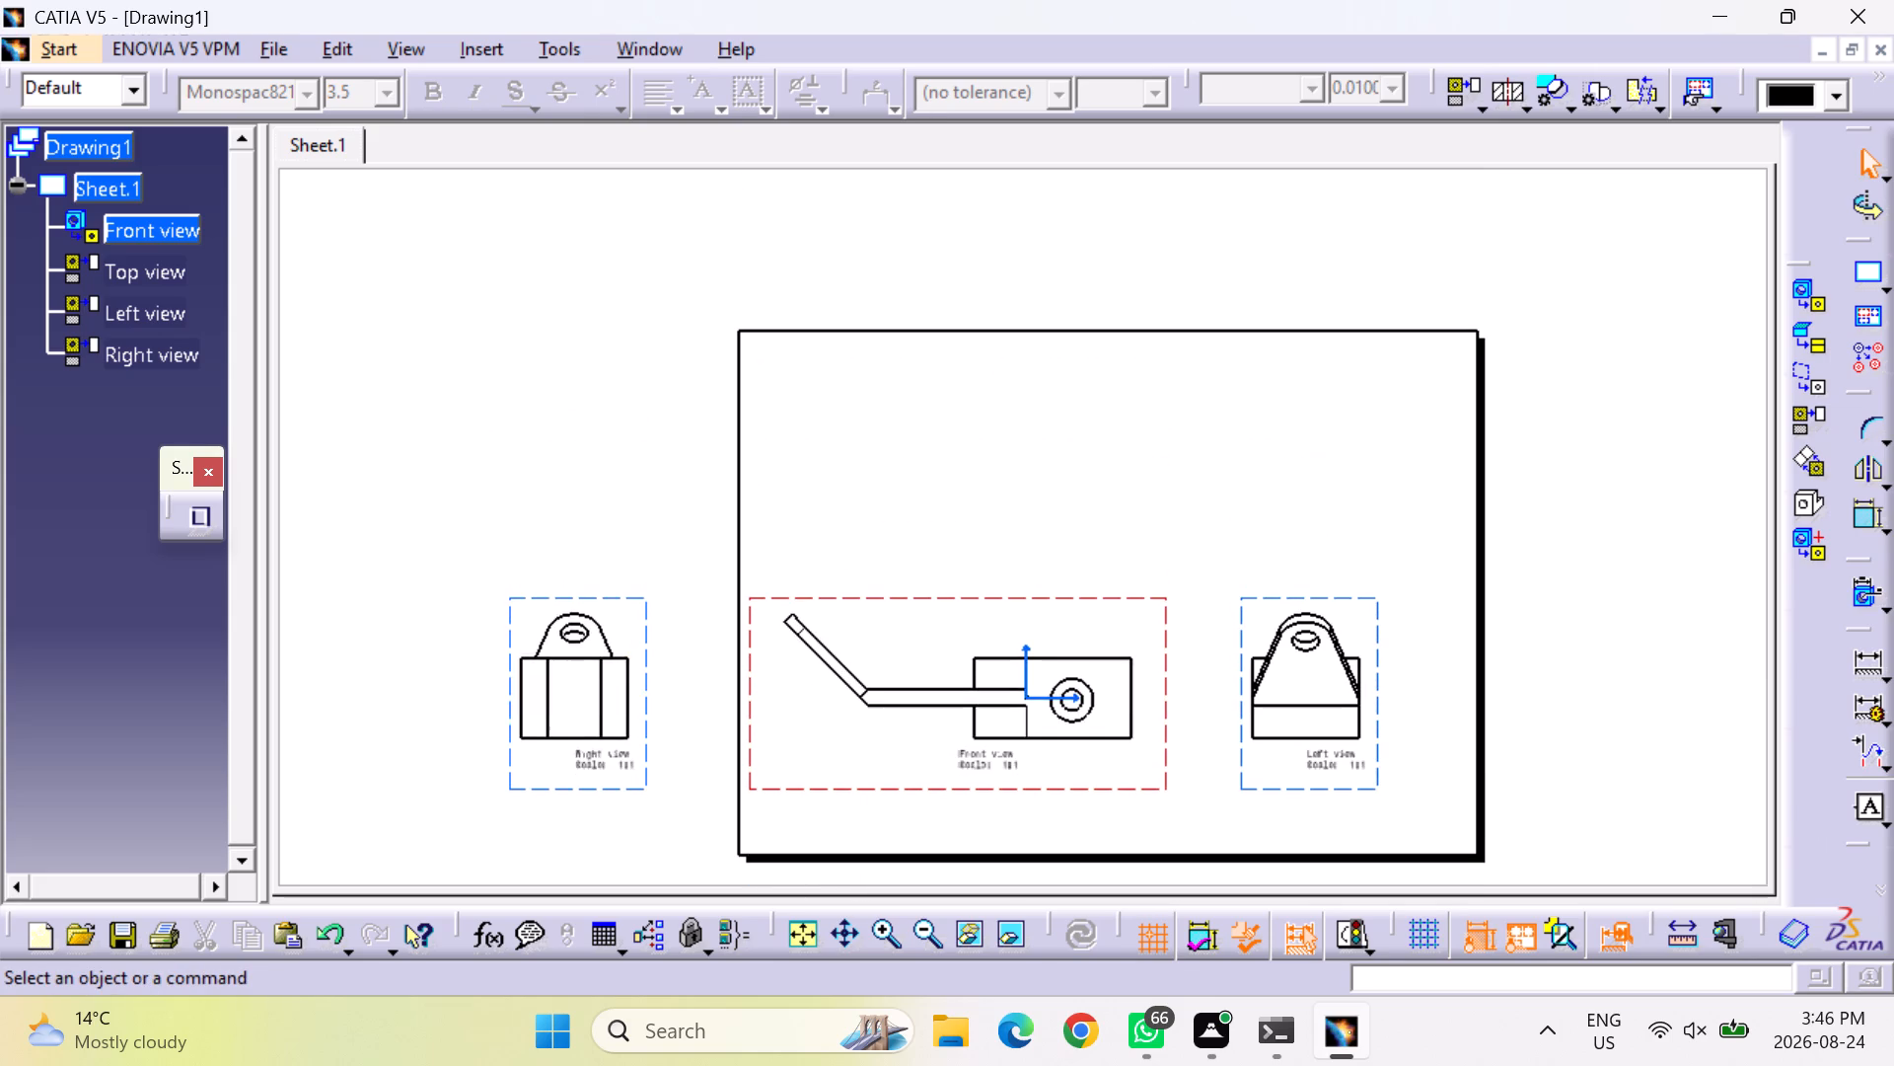
{"action": "left_click", "coordinate": [1812, 502]}
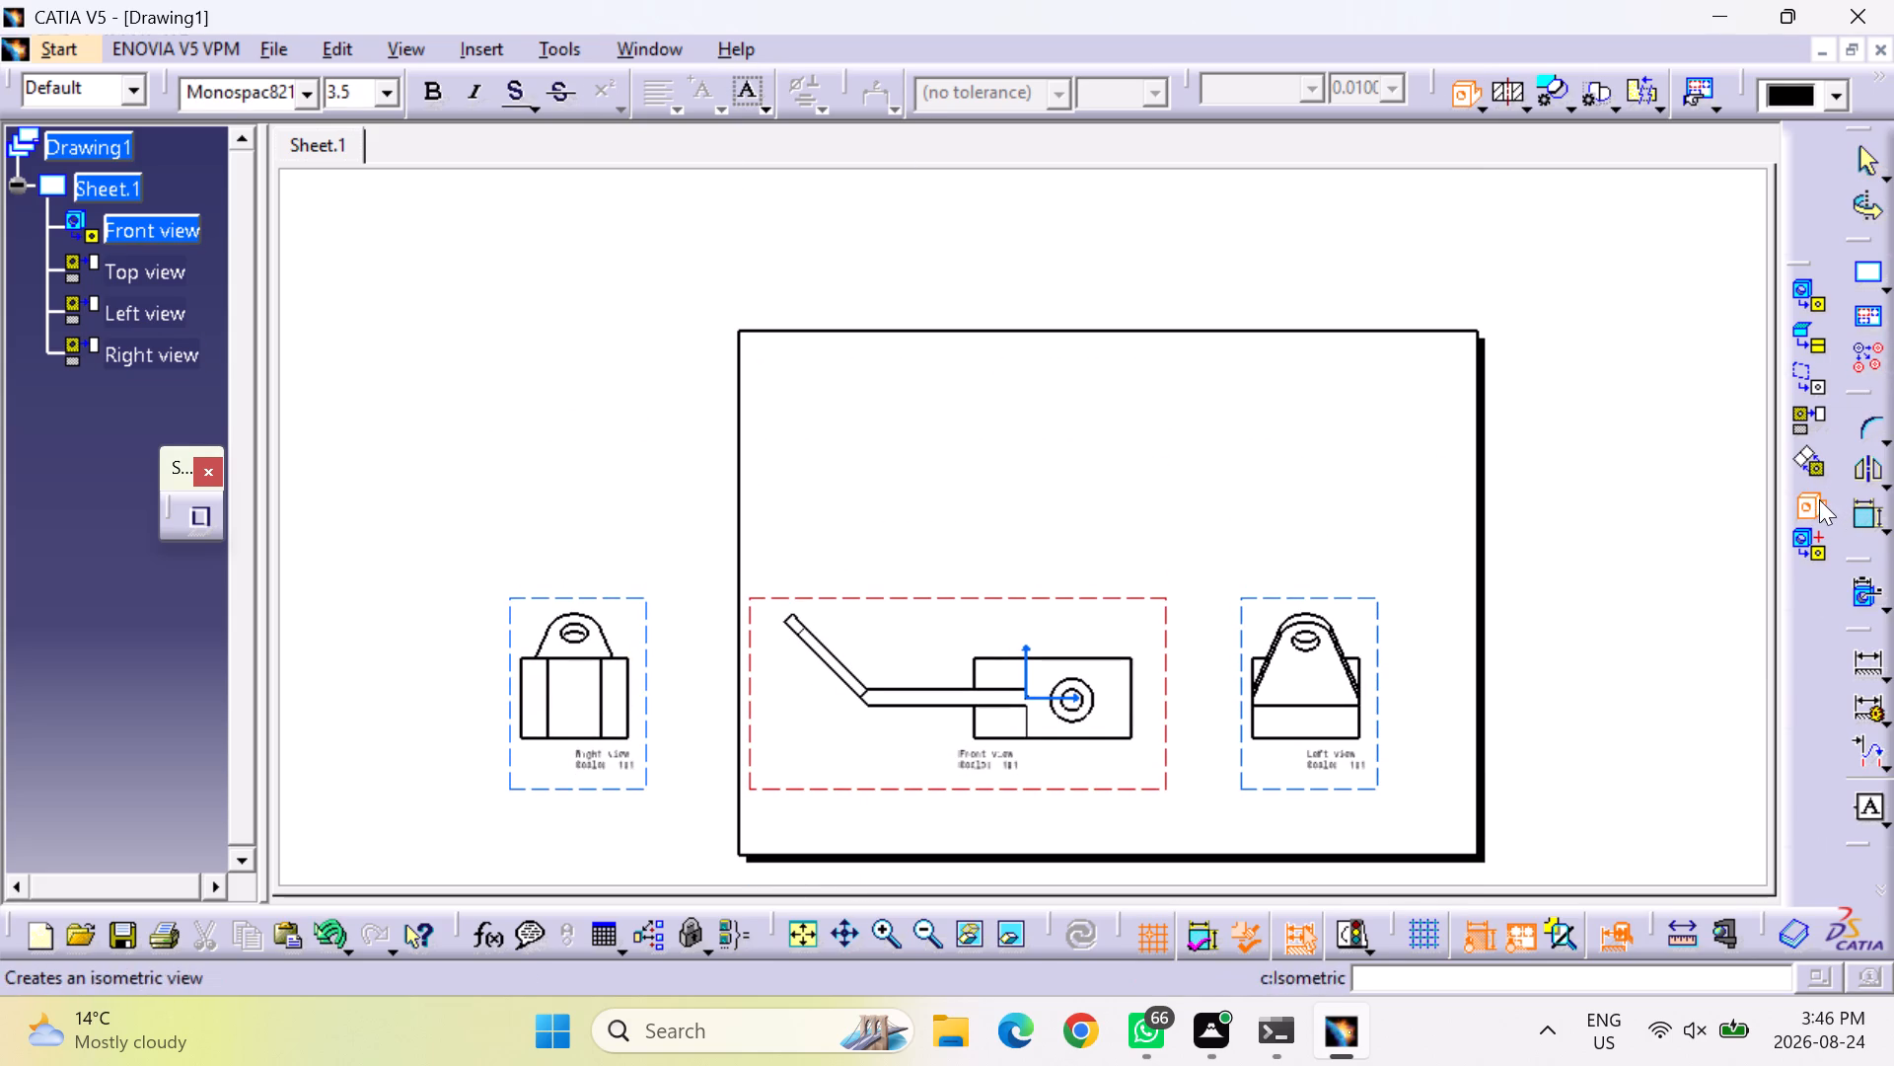
{"action": "left_click", "coordinate": [654, 33]}
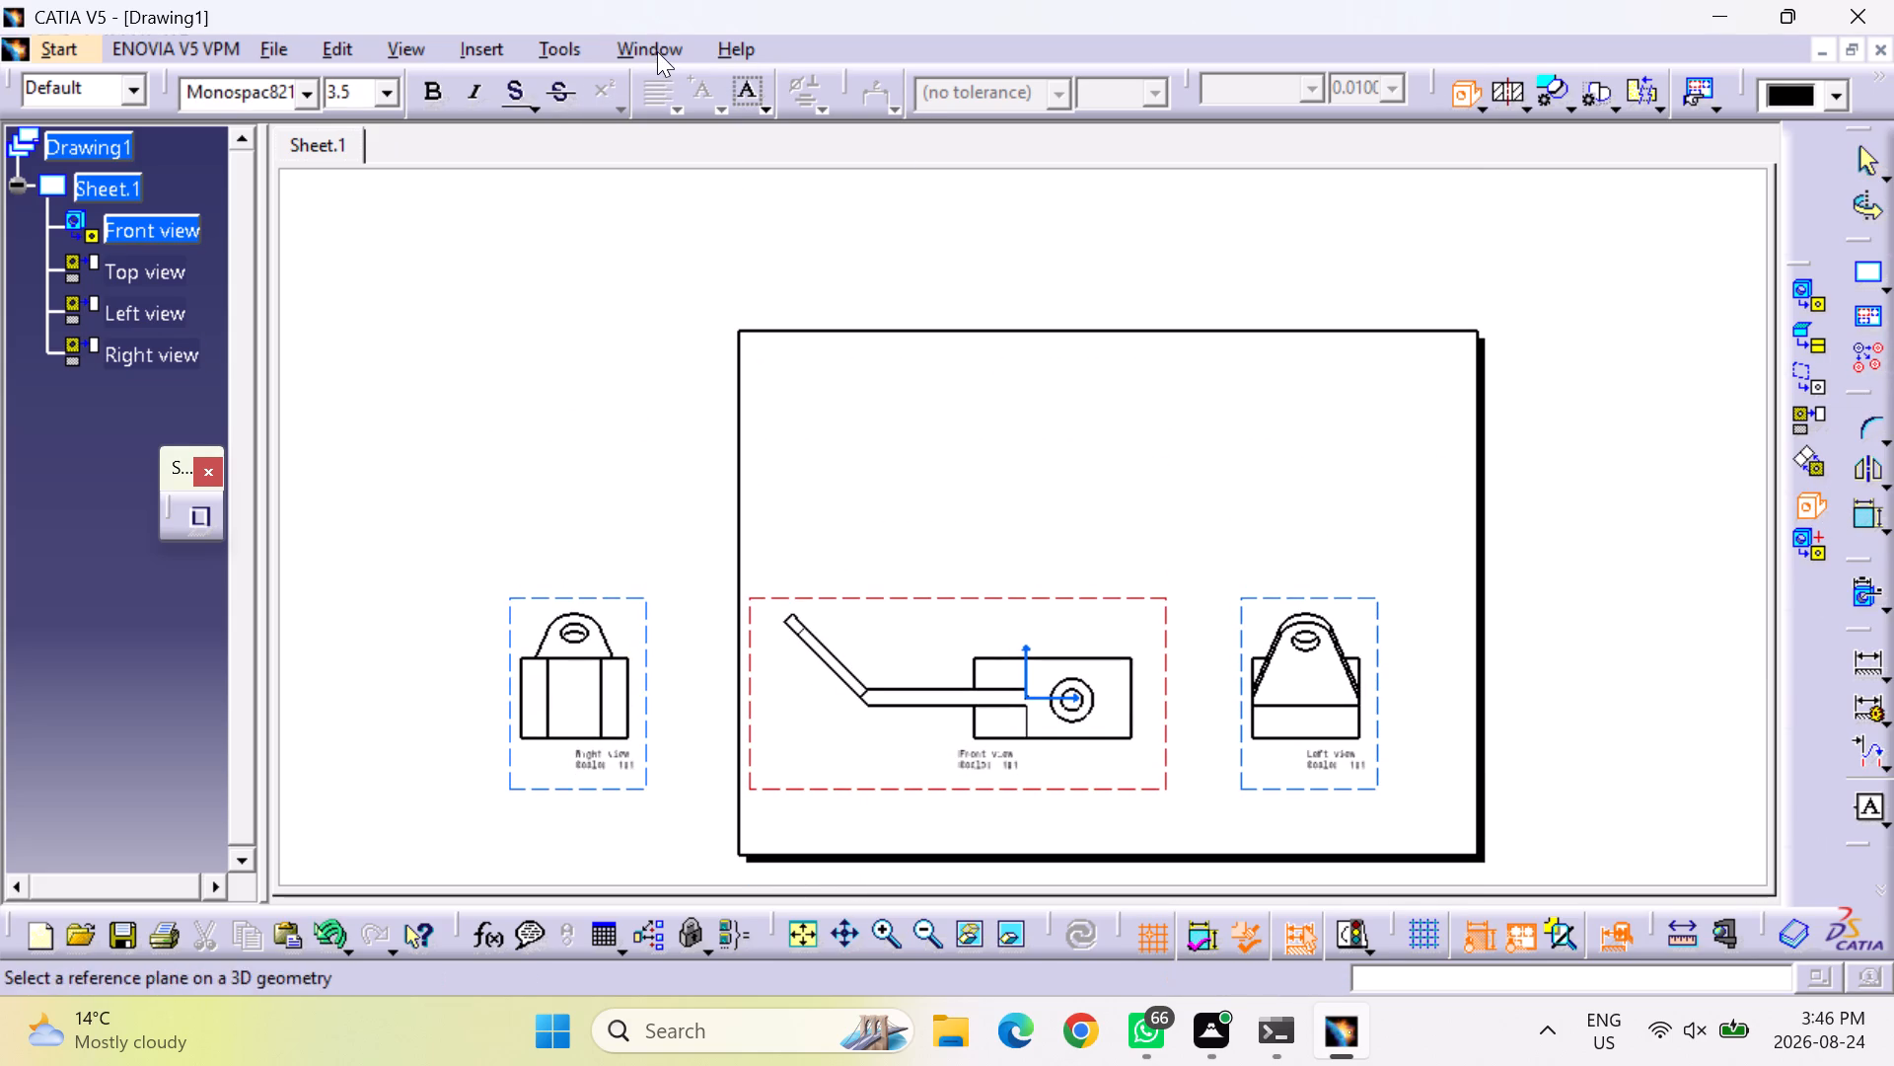
{"action": "left_click", "coordinate": [658, 49]}
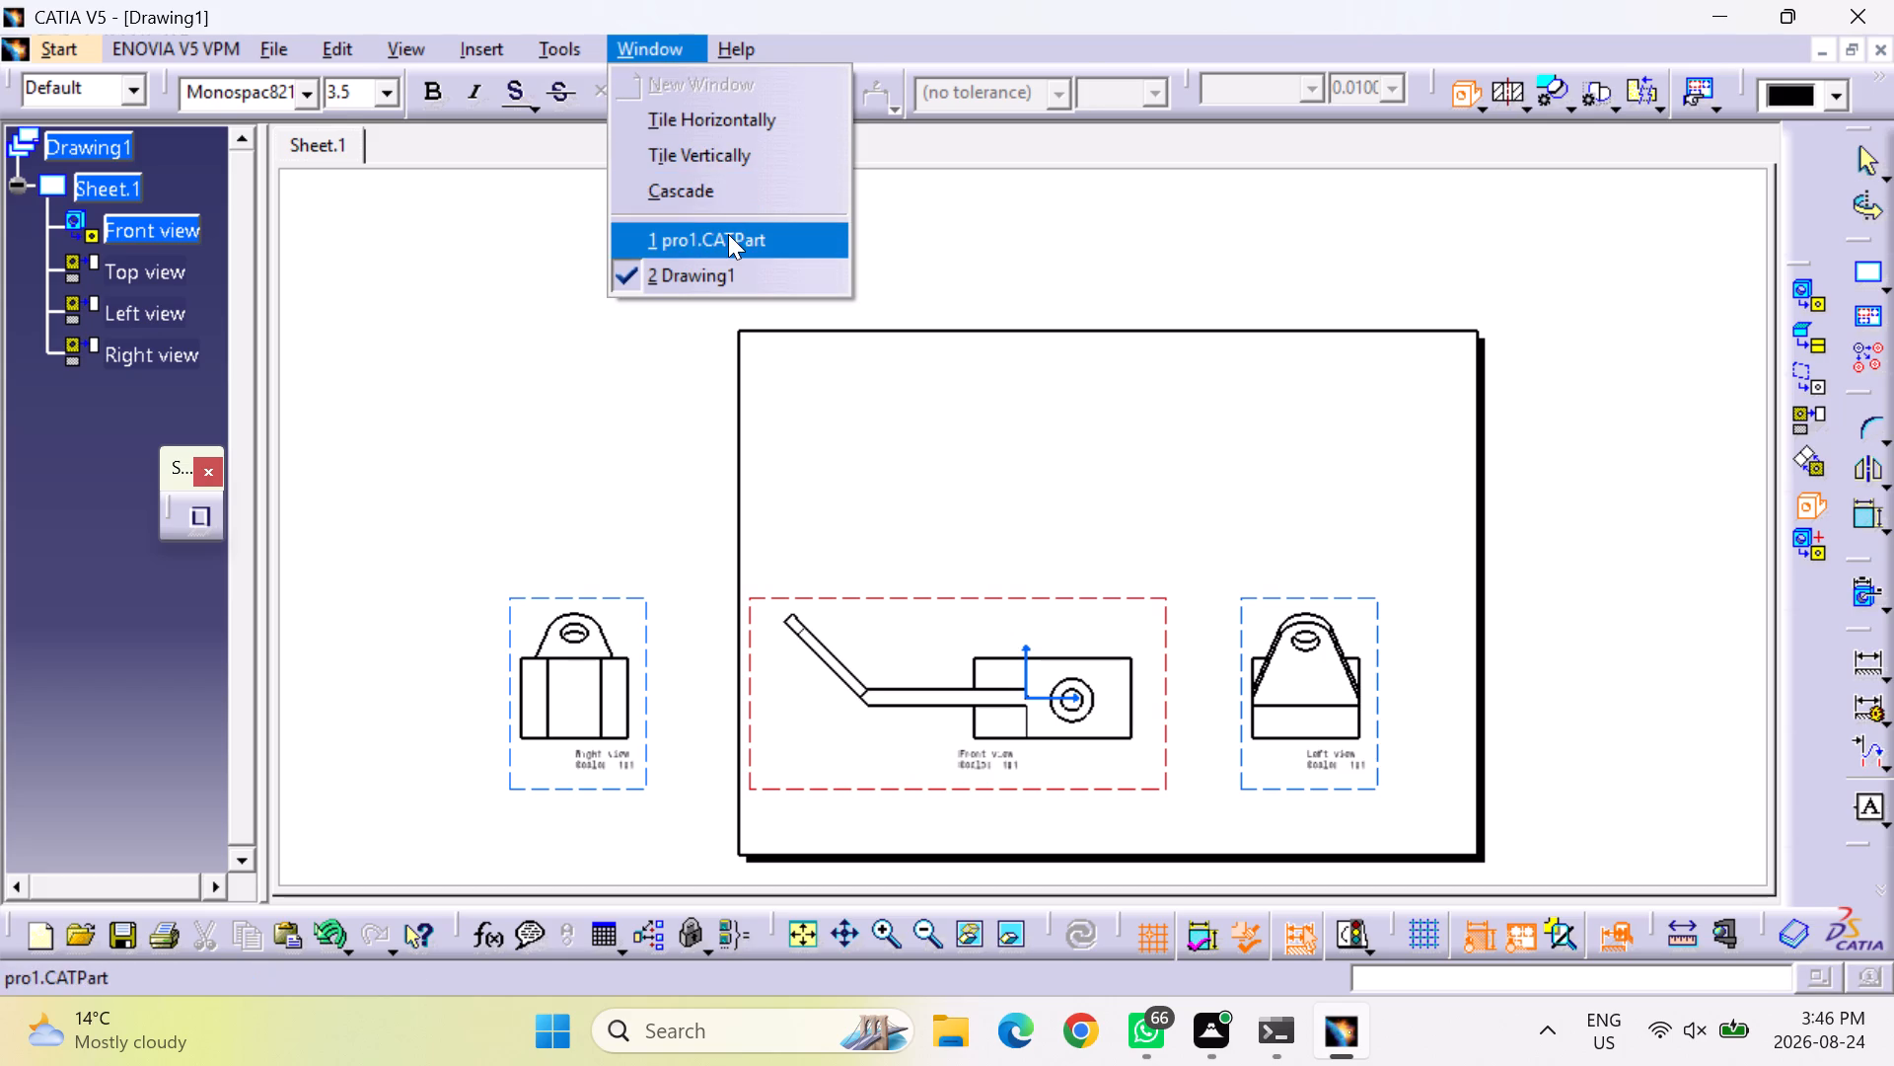
{"action": "left_click", "coordinate": [728, 234]}
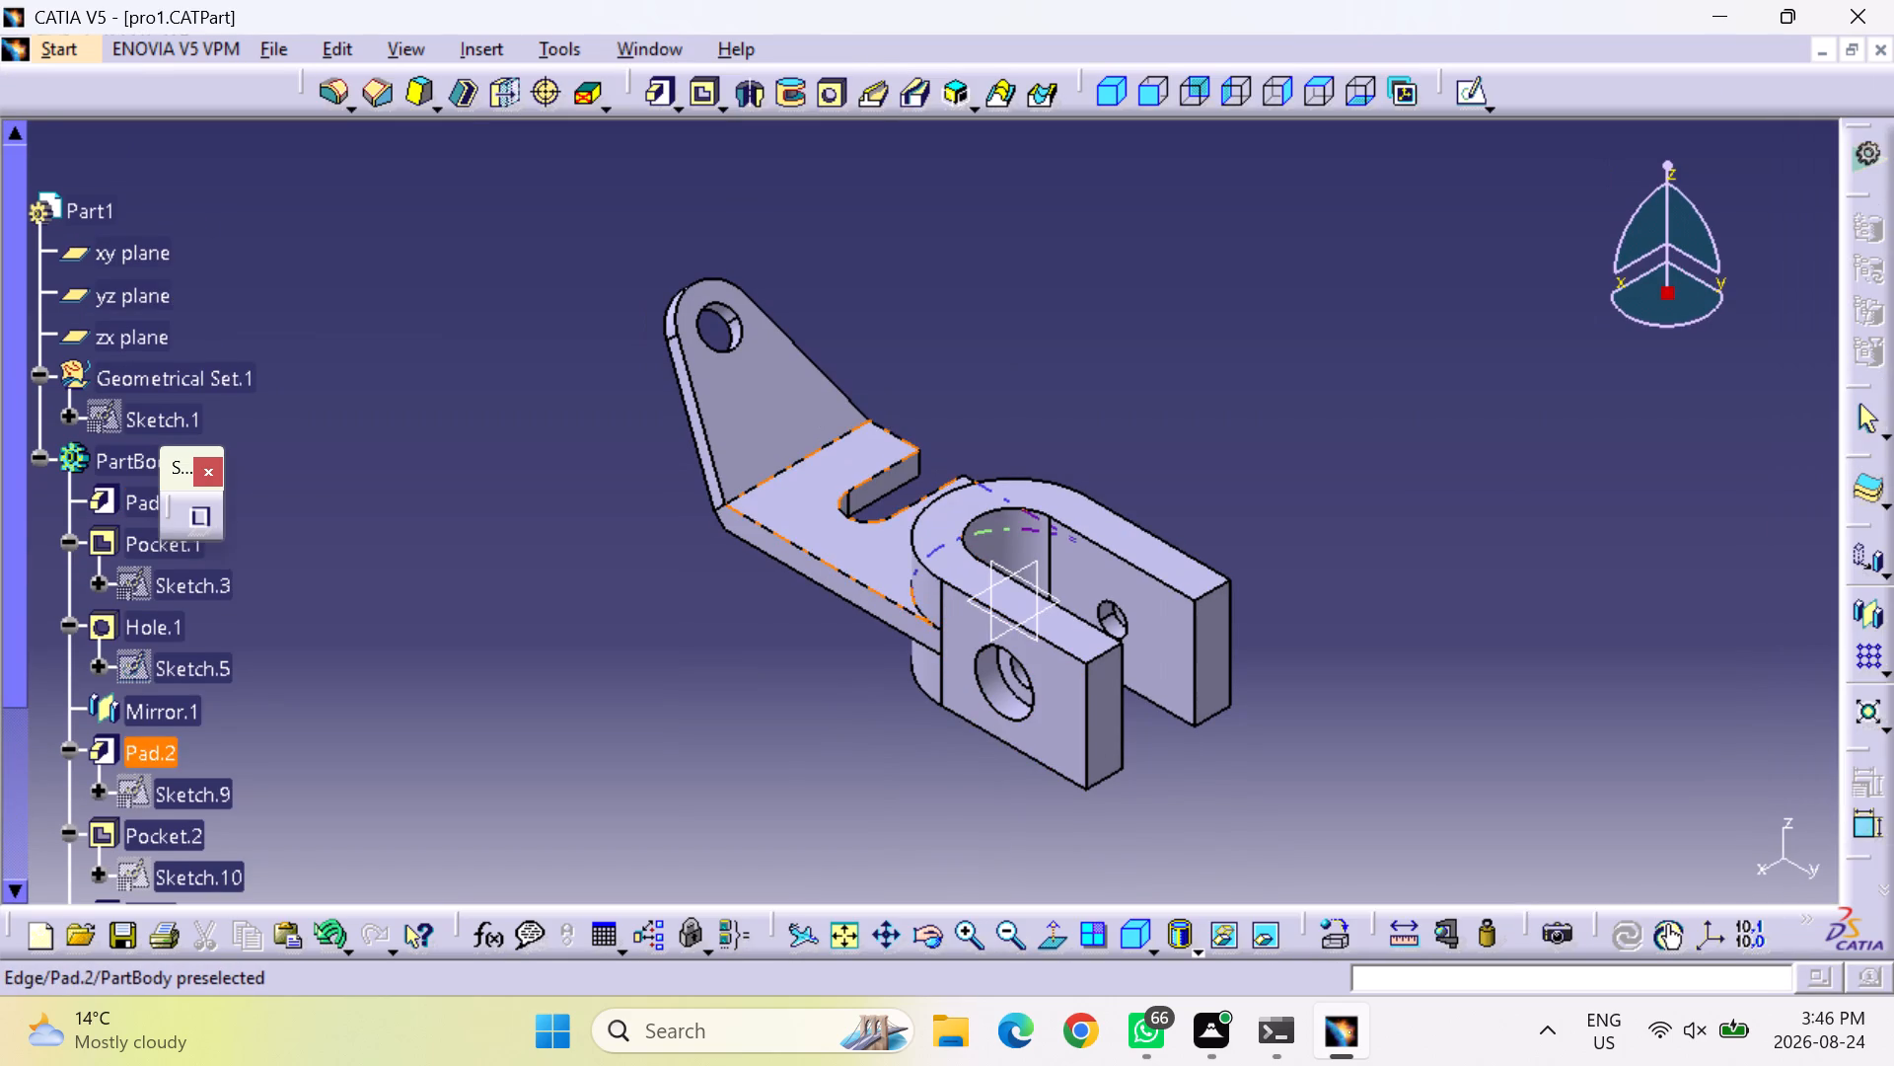
{"action": "left_click_drag", "start_coordinate": [776, 518], "coordinate": [785, 514]}
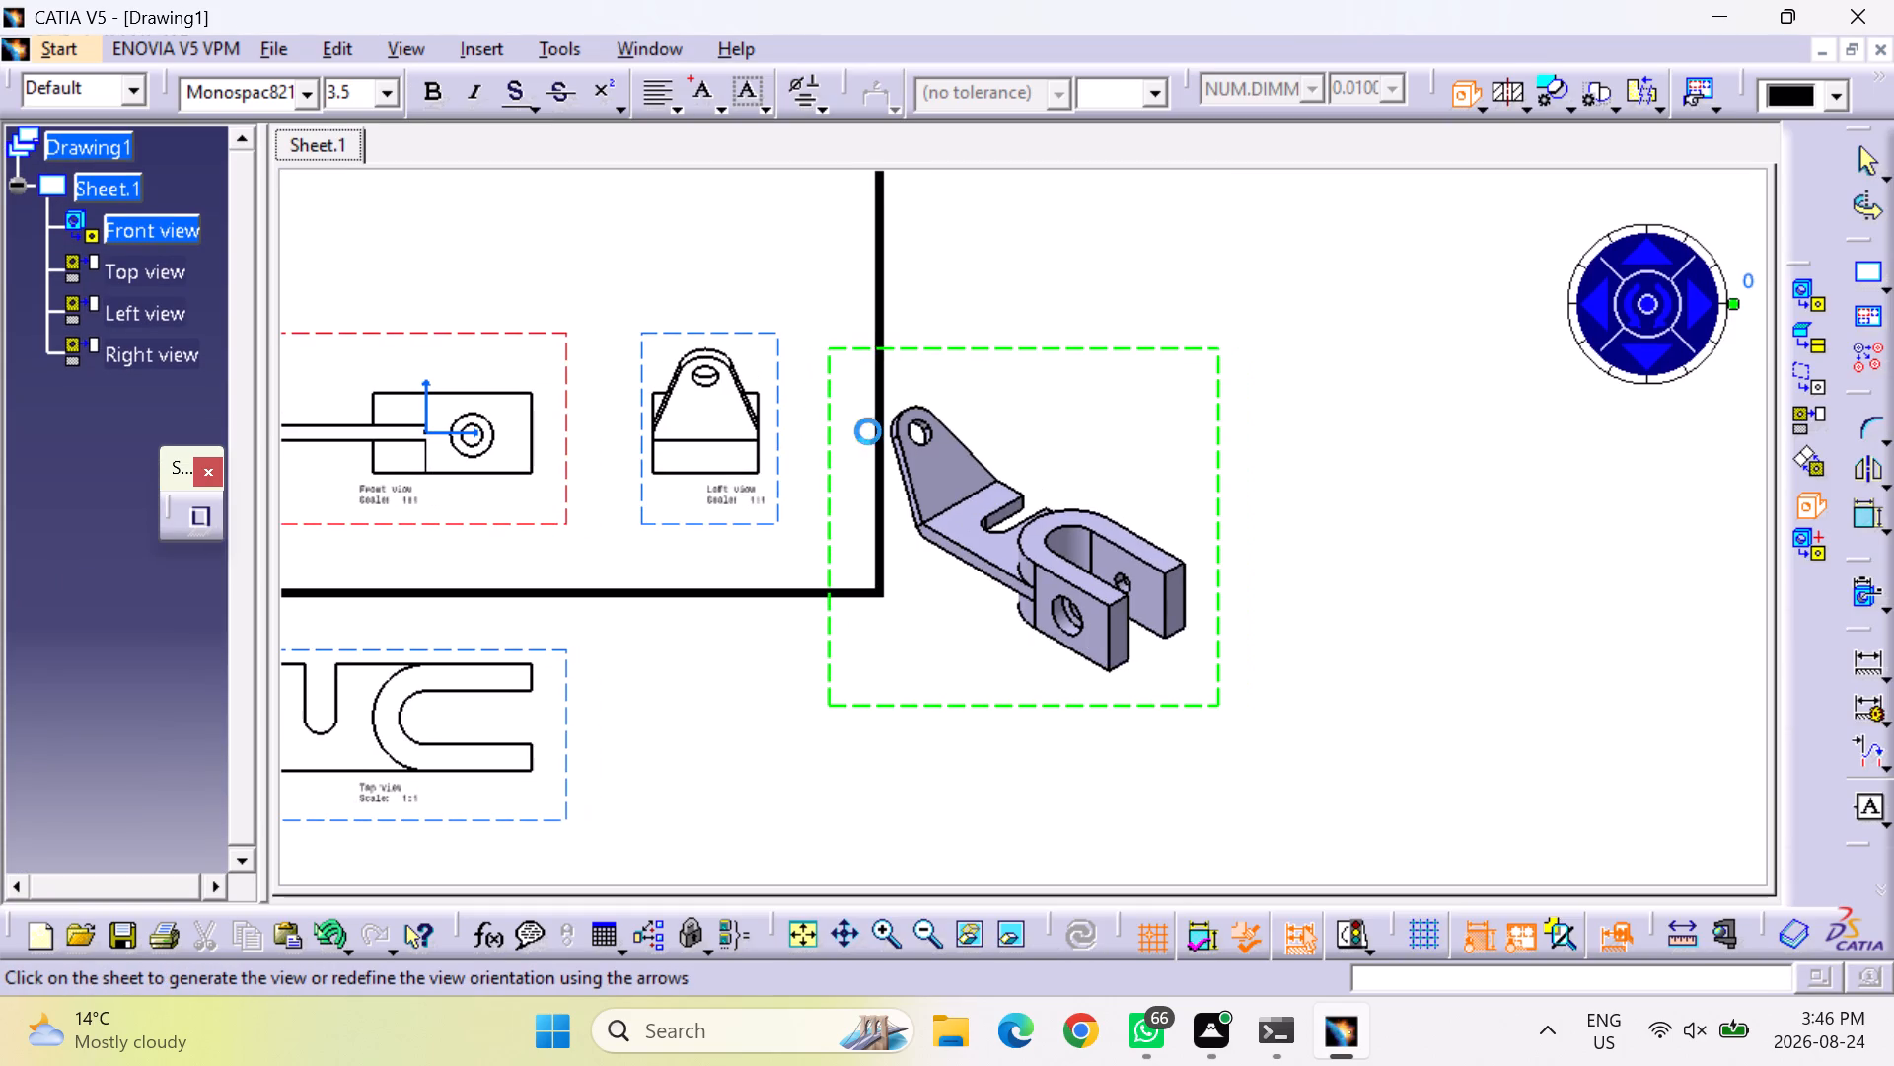
{"action": "left_click", "coordinate": [1095, 404]}
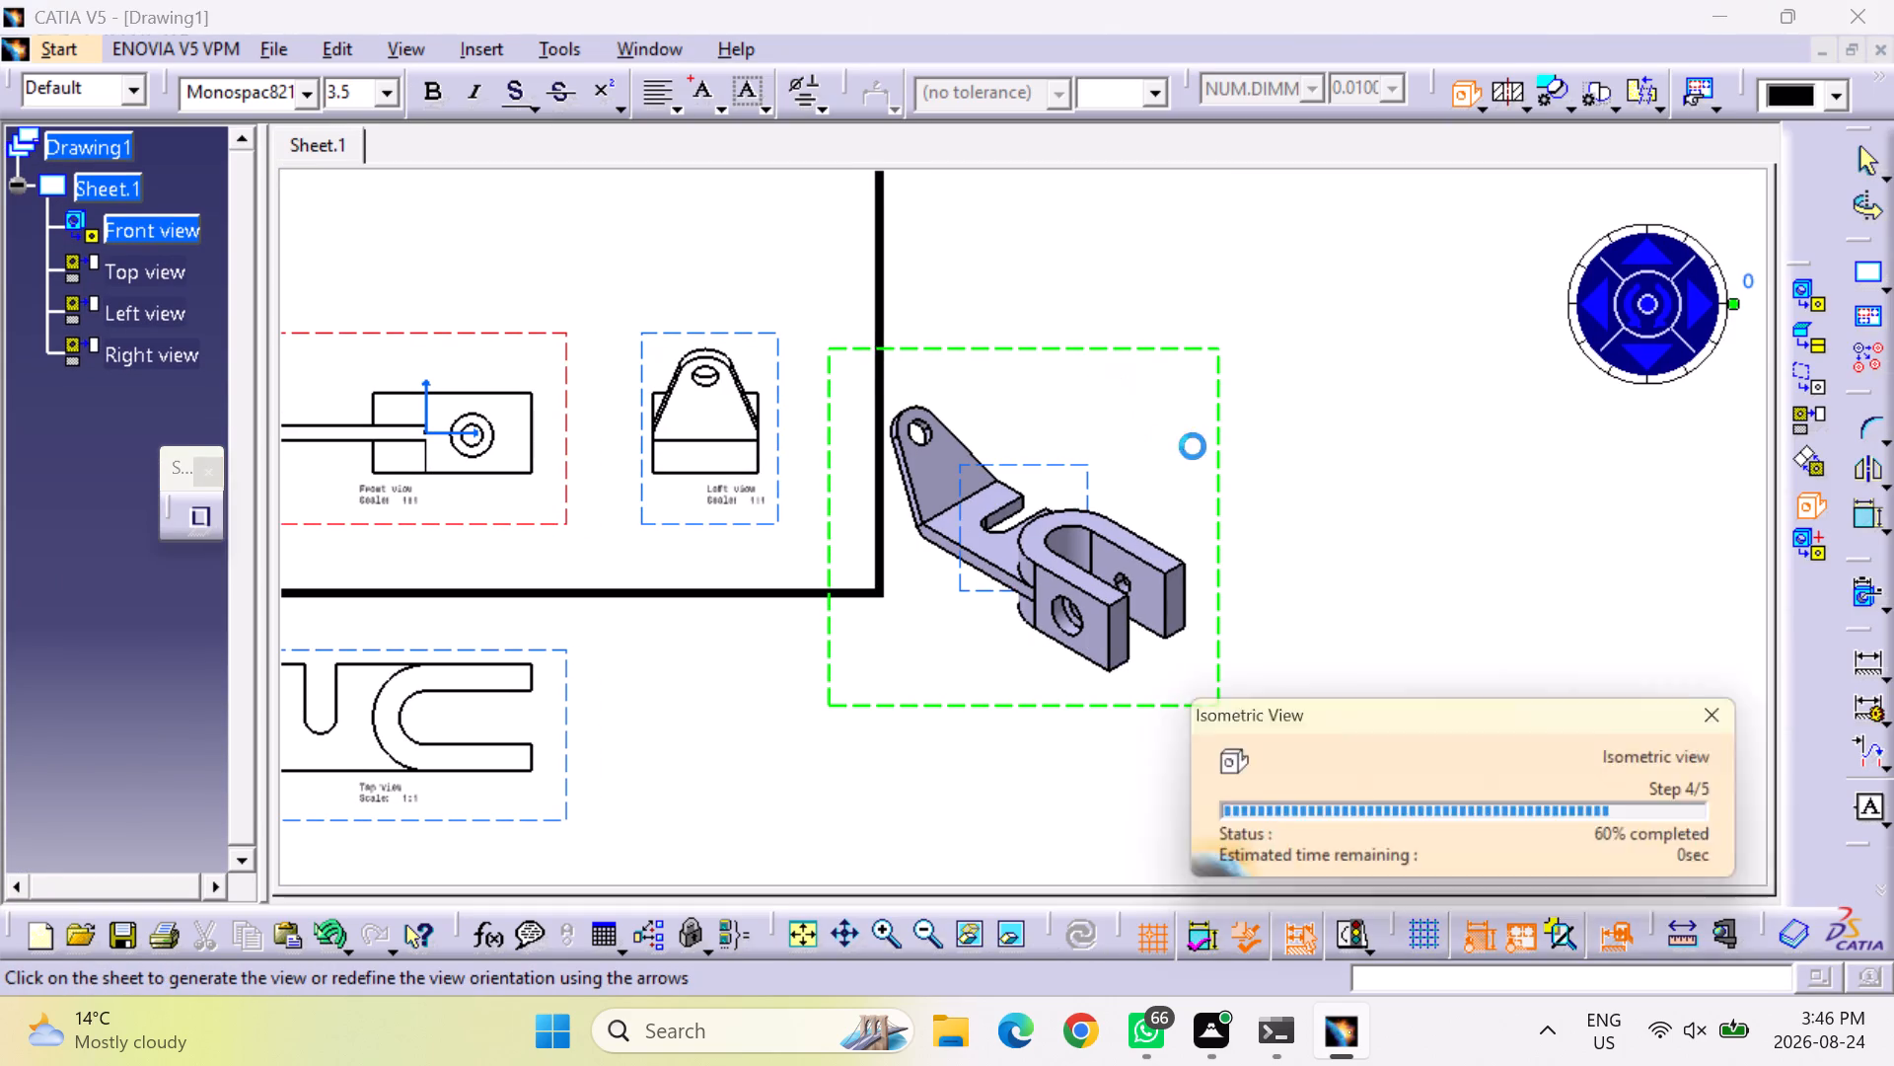
Move the isometric view to the upper-right area of the sheet, above the left view.
{"action": "scroll", "coordinate": [1298, 452], "scroll_direction": "up", "scroll_amount": 1}
{"action": "middle_click_drag", "start_coordinate": [1298, 452], "coordinate": [1630, 814]}
{"action": "middle_click_drag", "start_coordinate": [1605, 538], "coordinate": [1604, 352]}
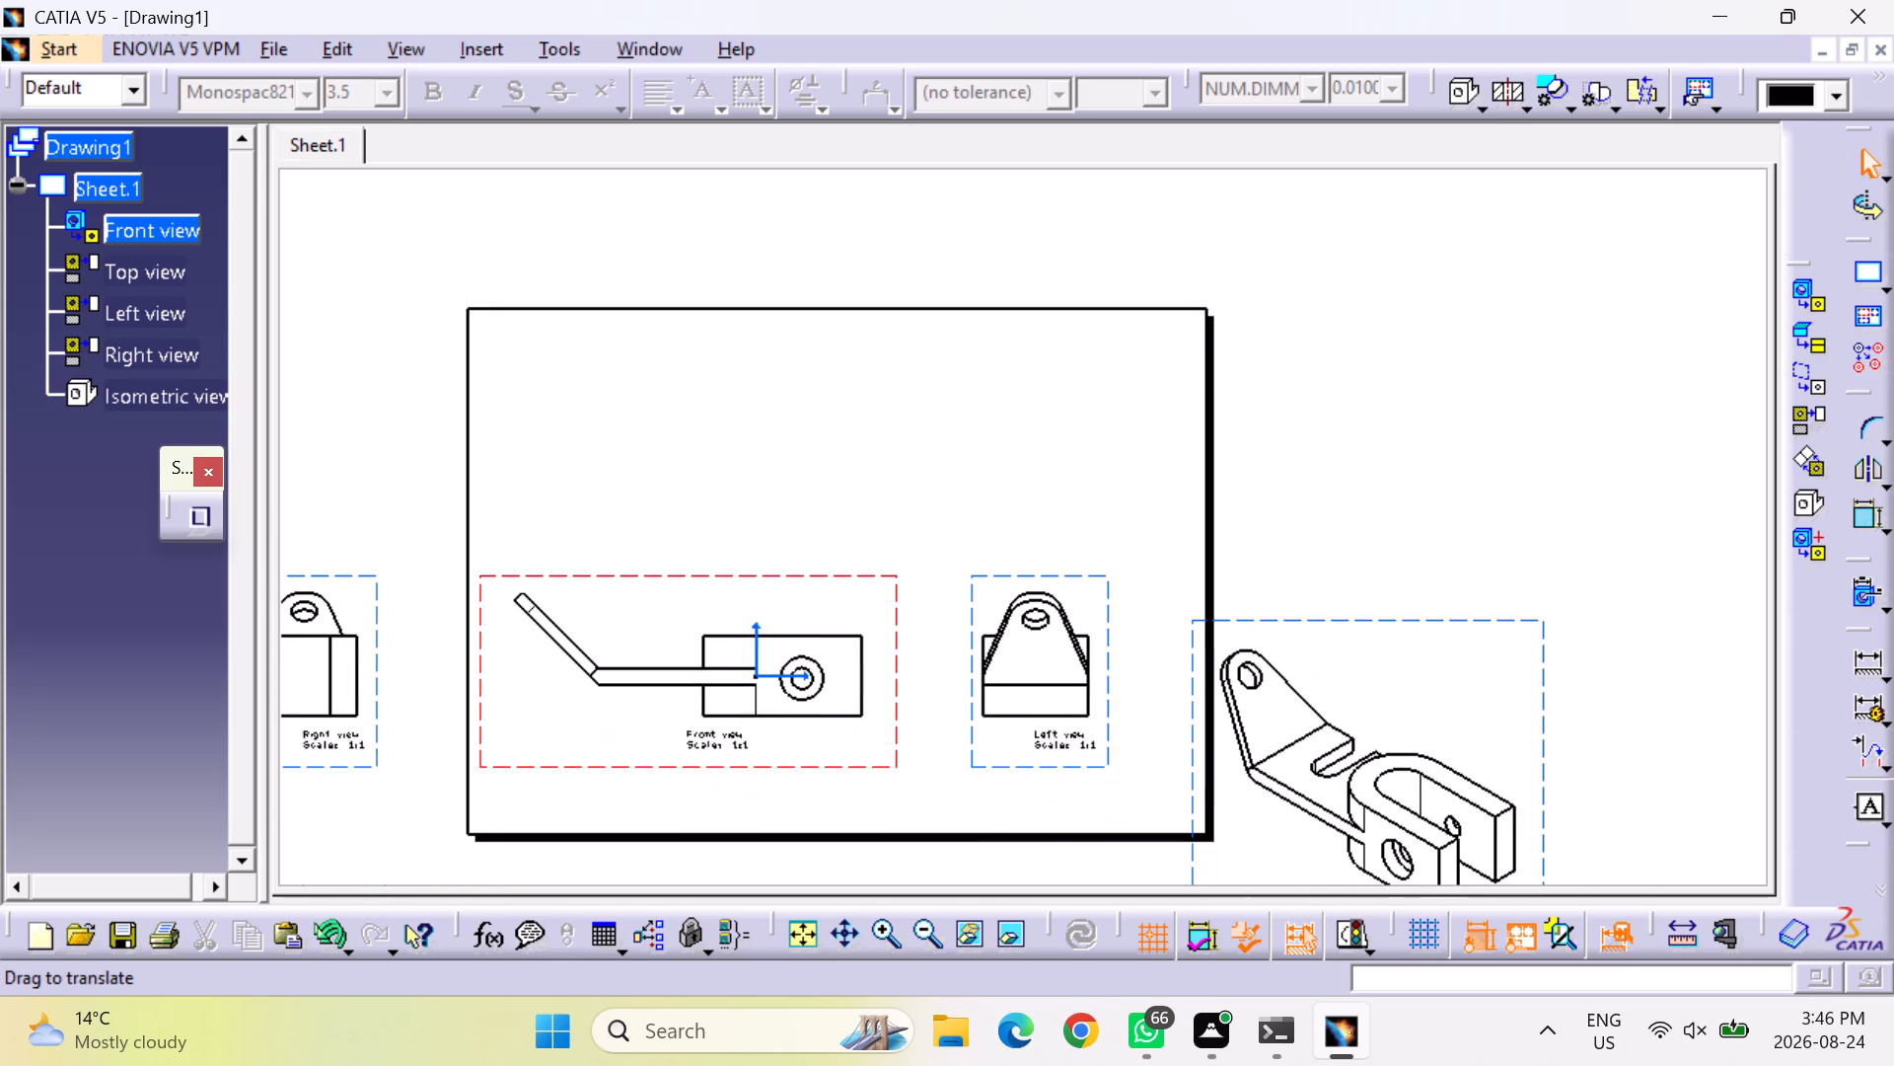
{"action": "middle_click_drag", "start_coordinate": [1604, 352], "coordinate": [1604, 351]}
{"action": "left_click_drag", "start_coordinate": [1403, 620], "coordinate": [1228, 446]}
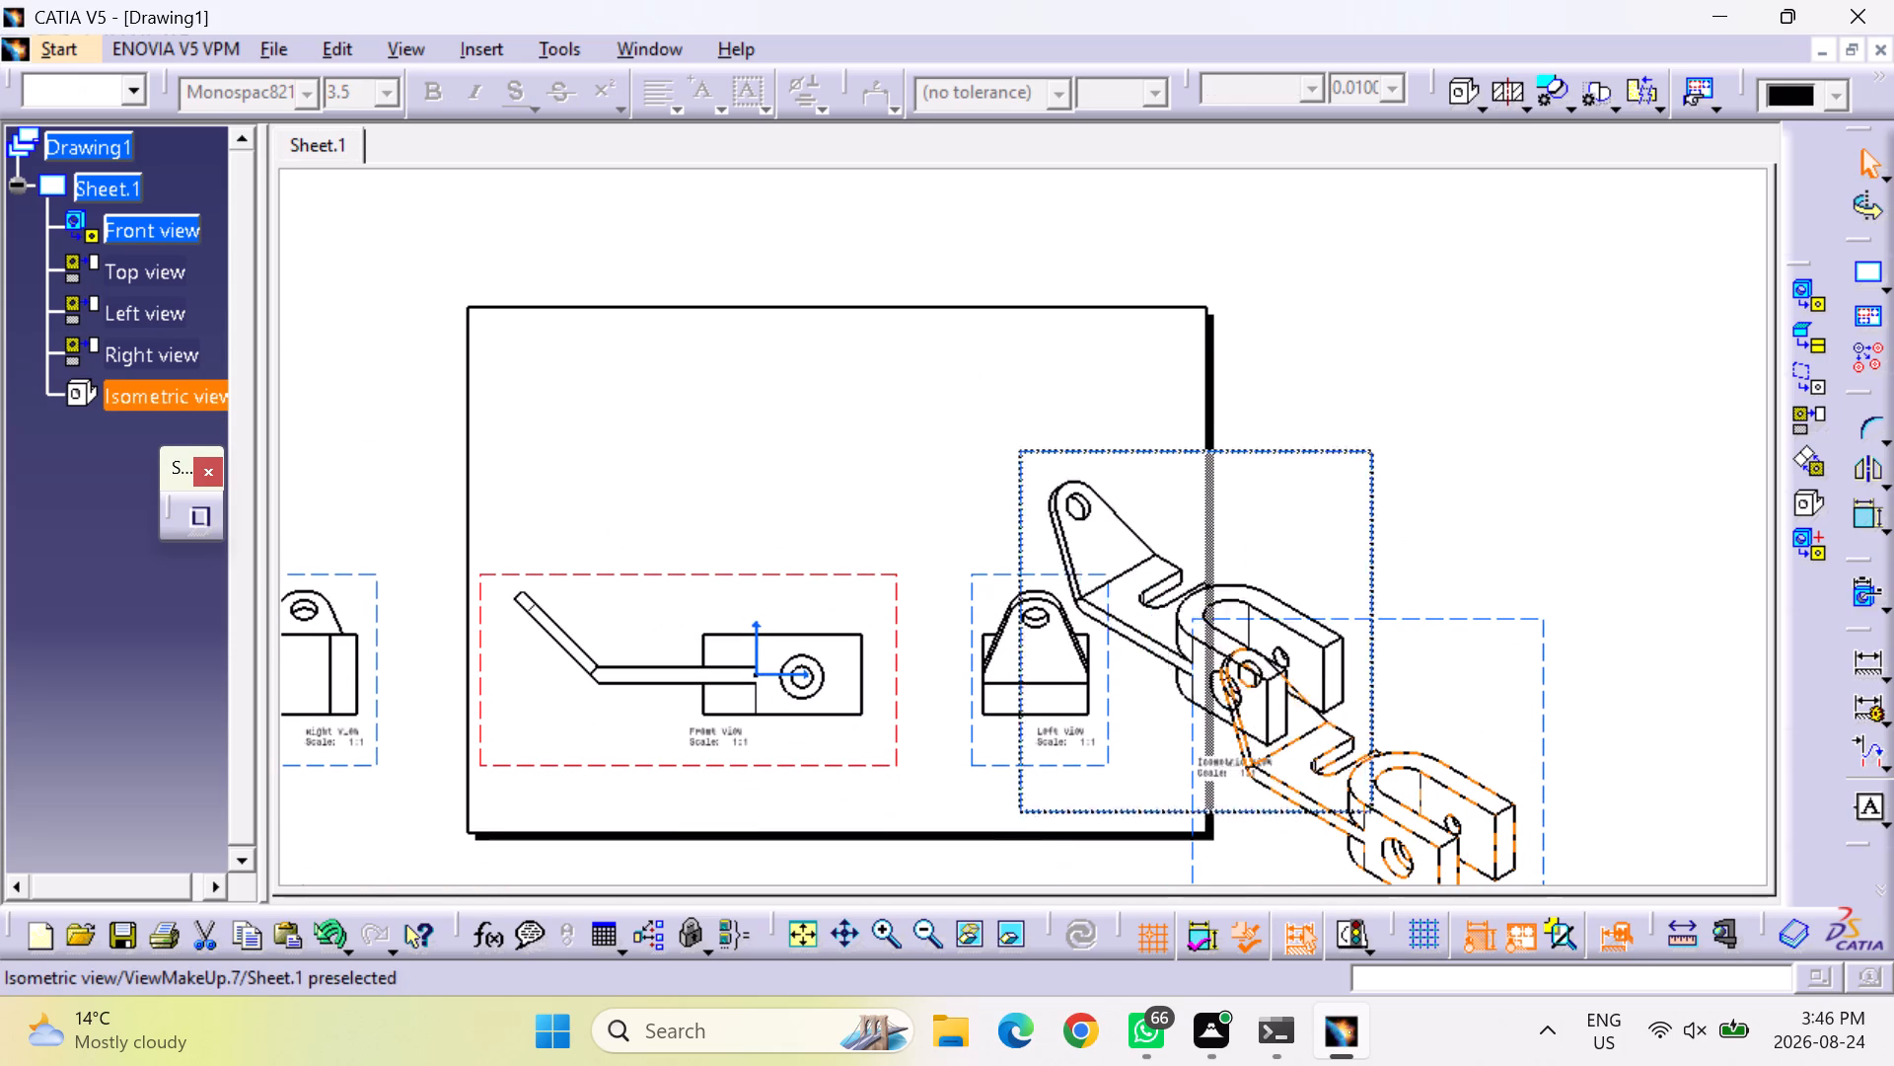
{"action": "left_click_drag", "start_coordinate": [1228, 446], "coordinate": [1095, 251]}
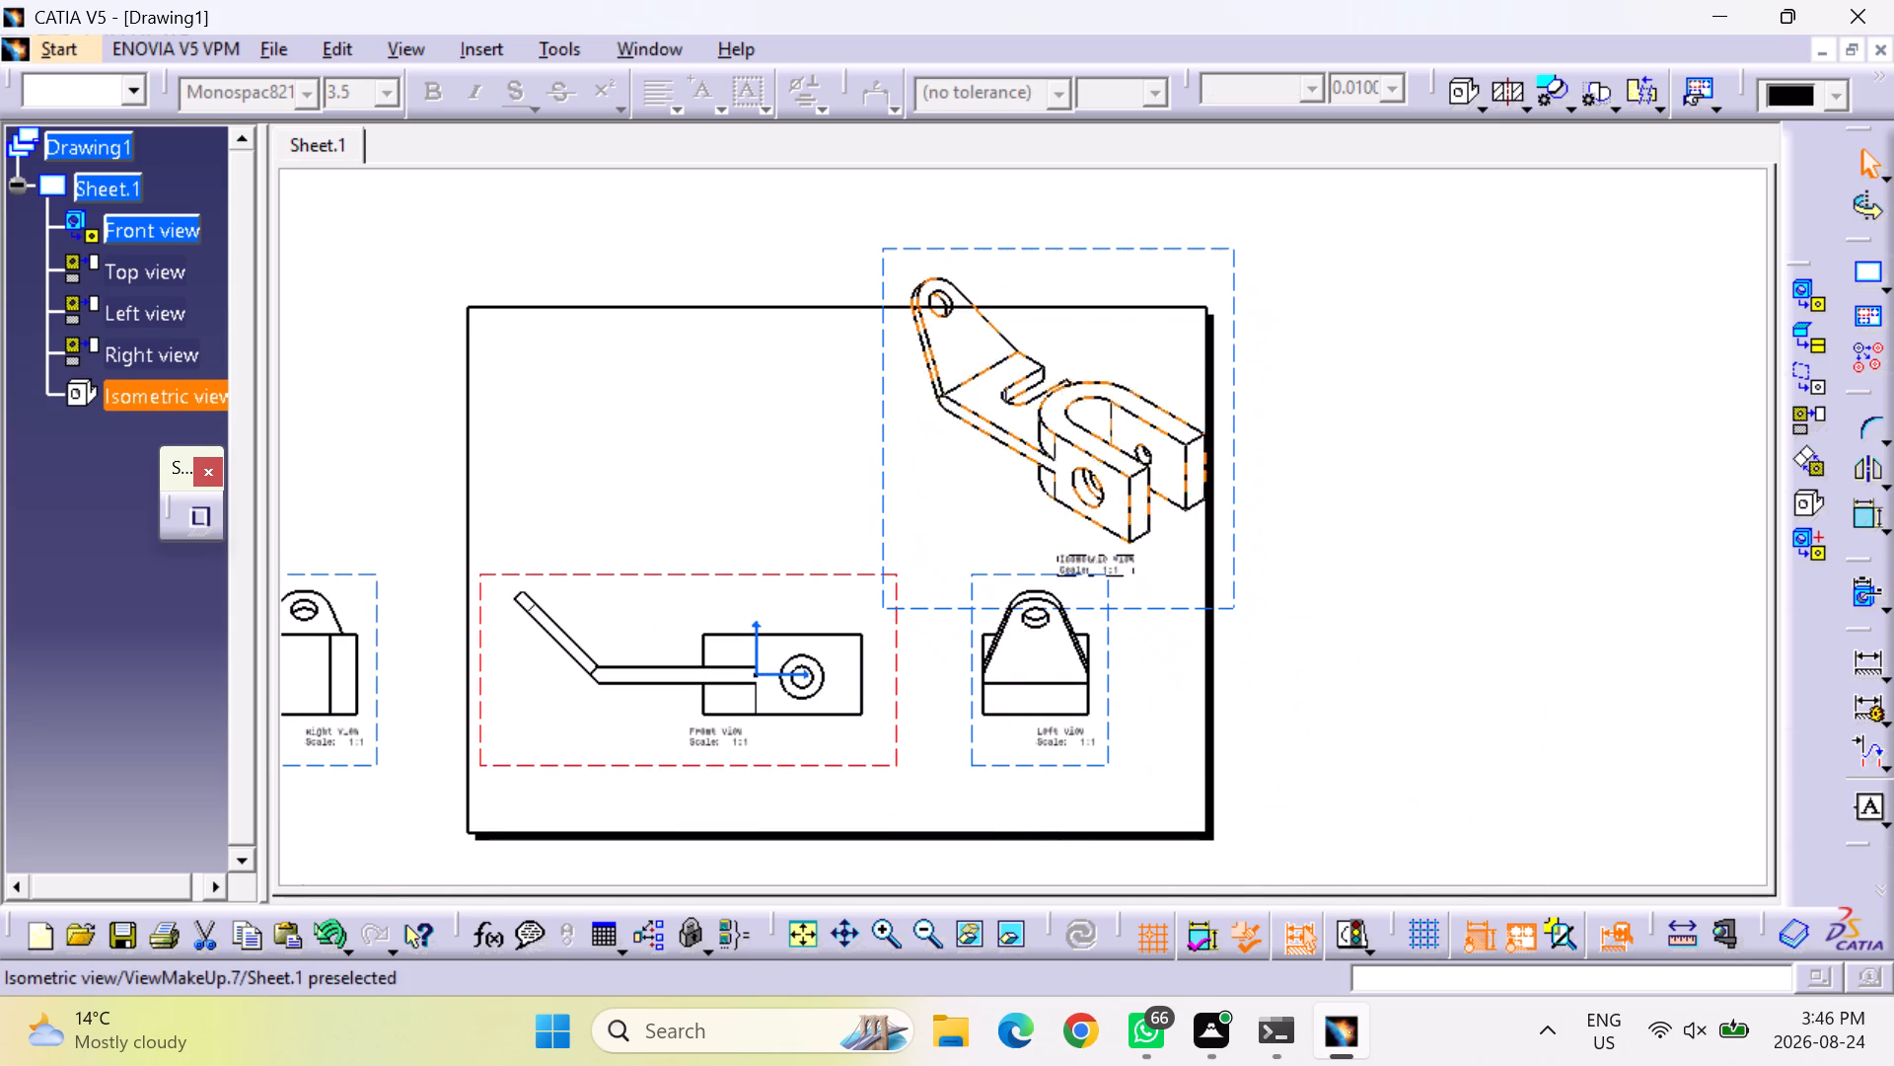
{"action": "left_click", "coordinate": [1621, 437]}
Set the isometric view's scale to 1:2 in its properties.
{"action": "left_click_drag", "start_coordinate": [1226, 314], "coordinate": [1234, 332]}
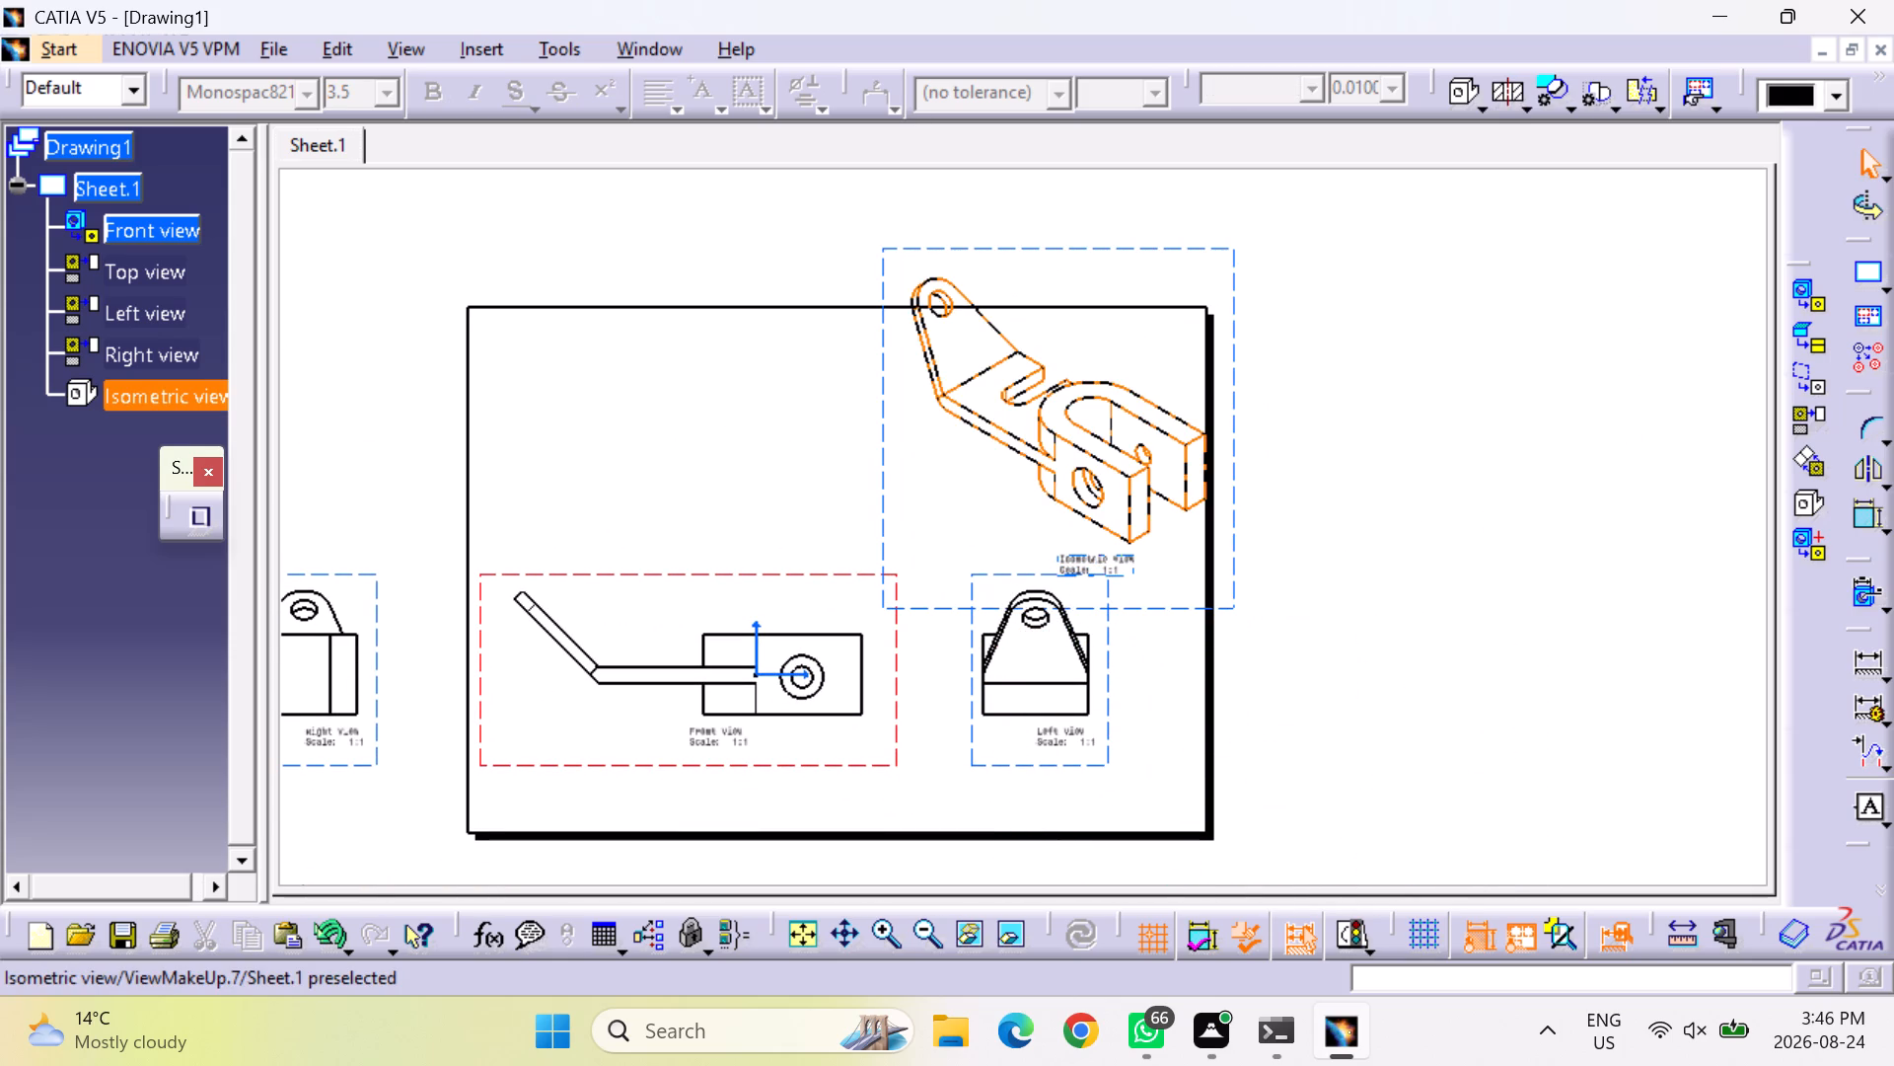
{"action": "left_click", "coordinate": [1235, 337]}
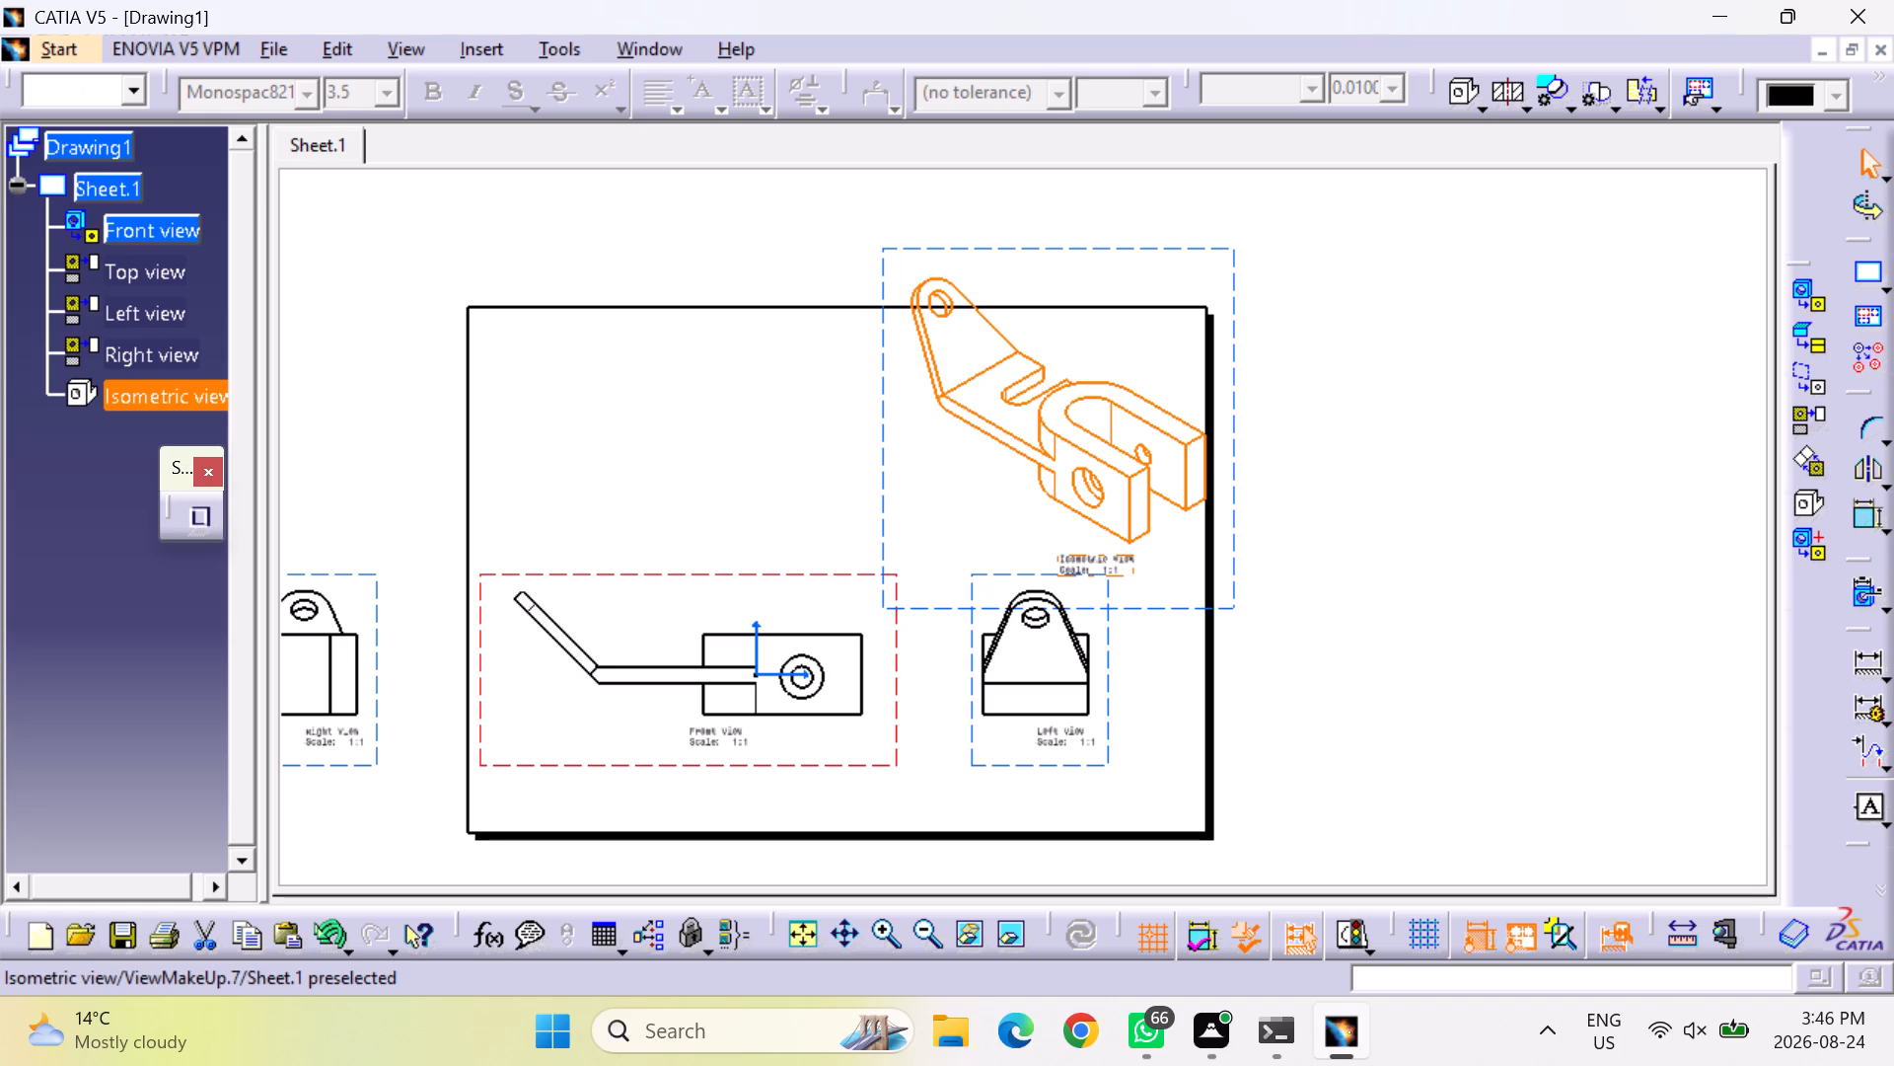
{"action": "right_click", "coordinate": [1267, 325]}
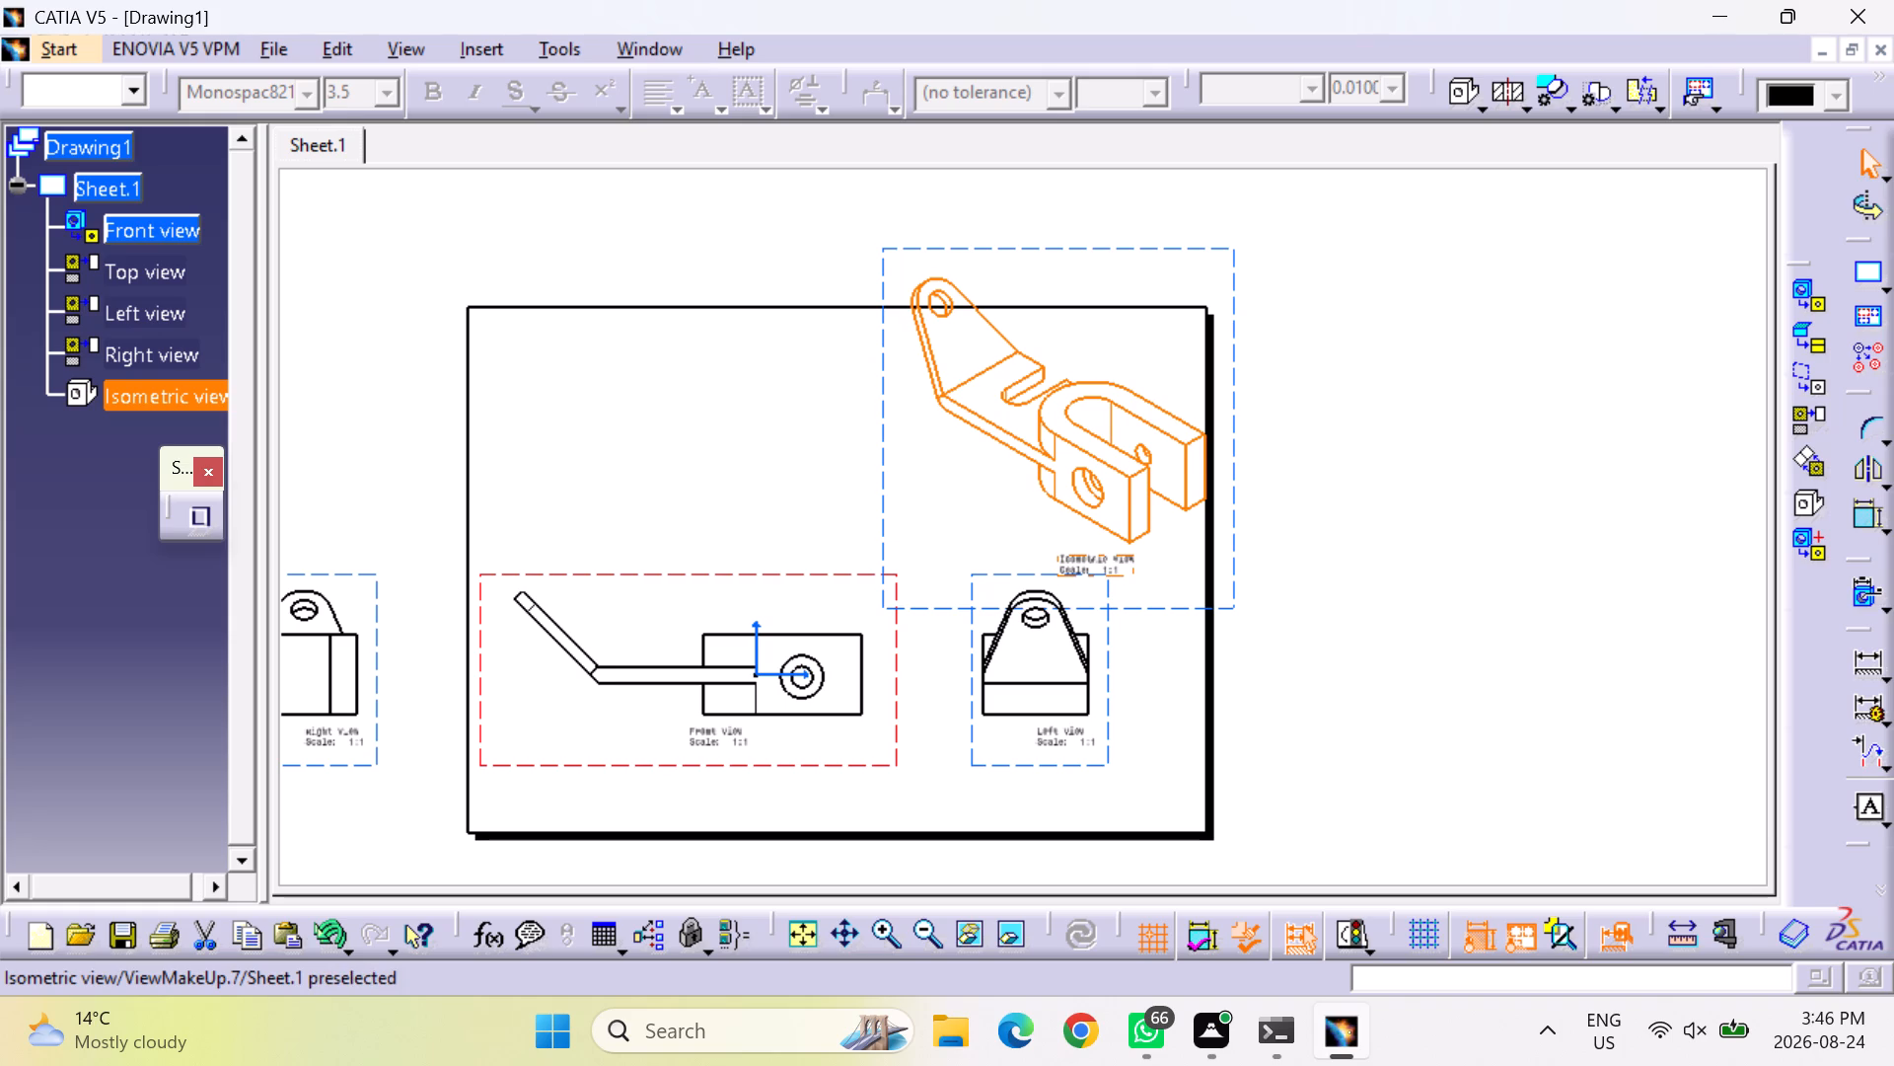
{"action": "right_click", "coordinate": [1233, 334]}
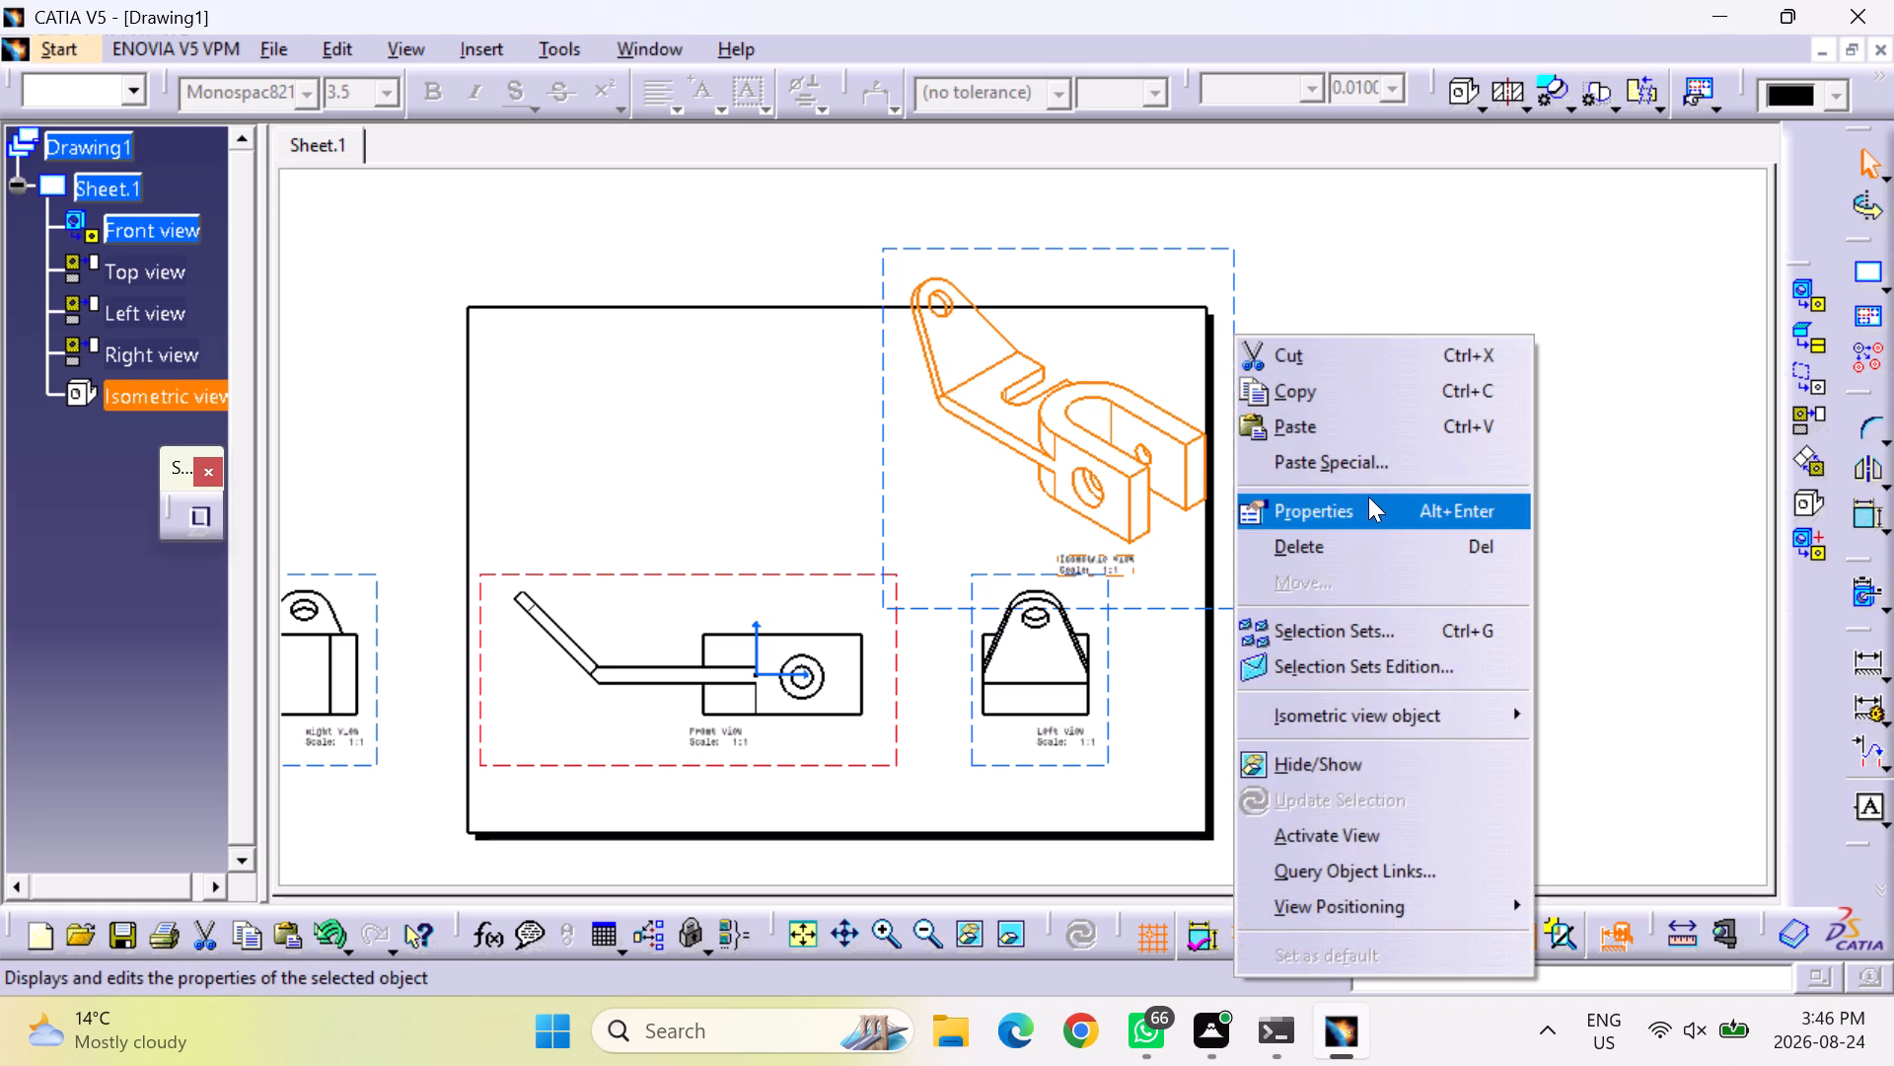
{"action": "left_click", "coordinate": [1368, 502]}
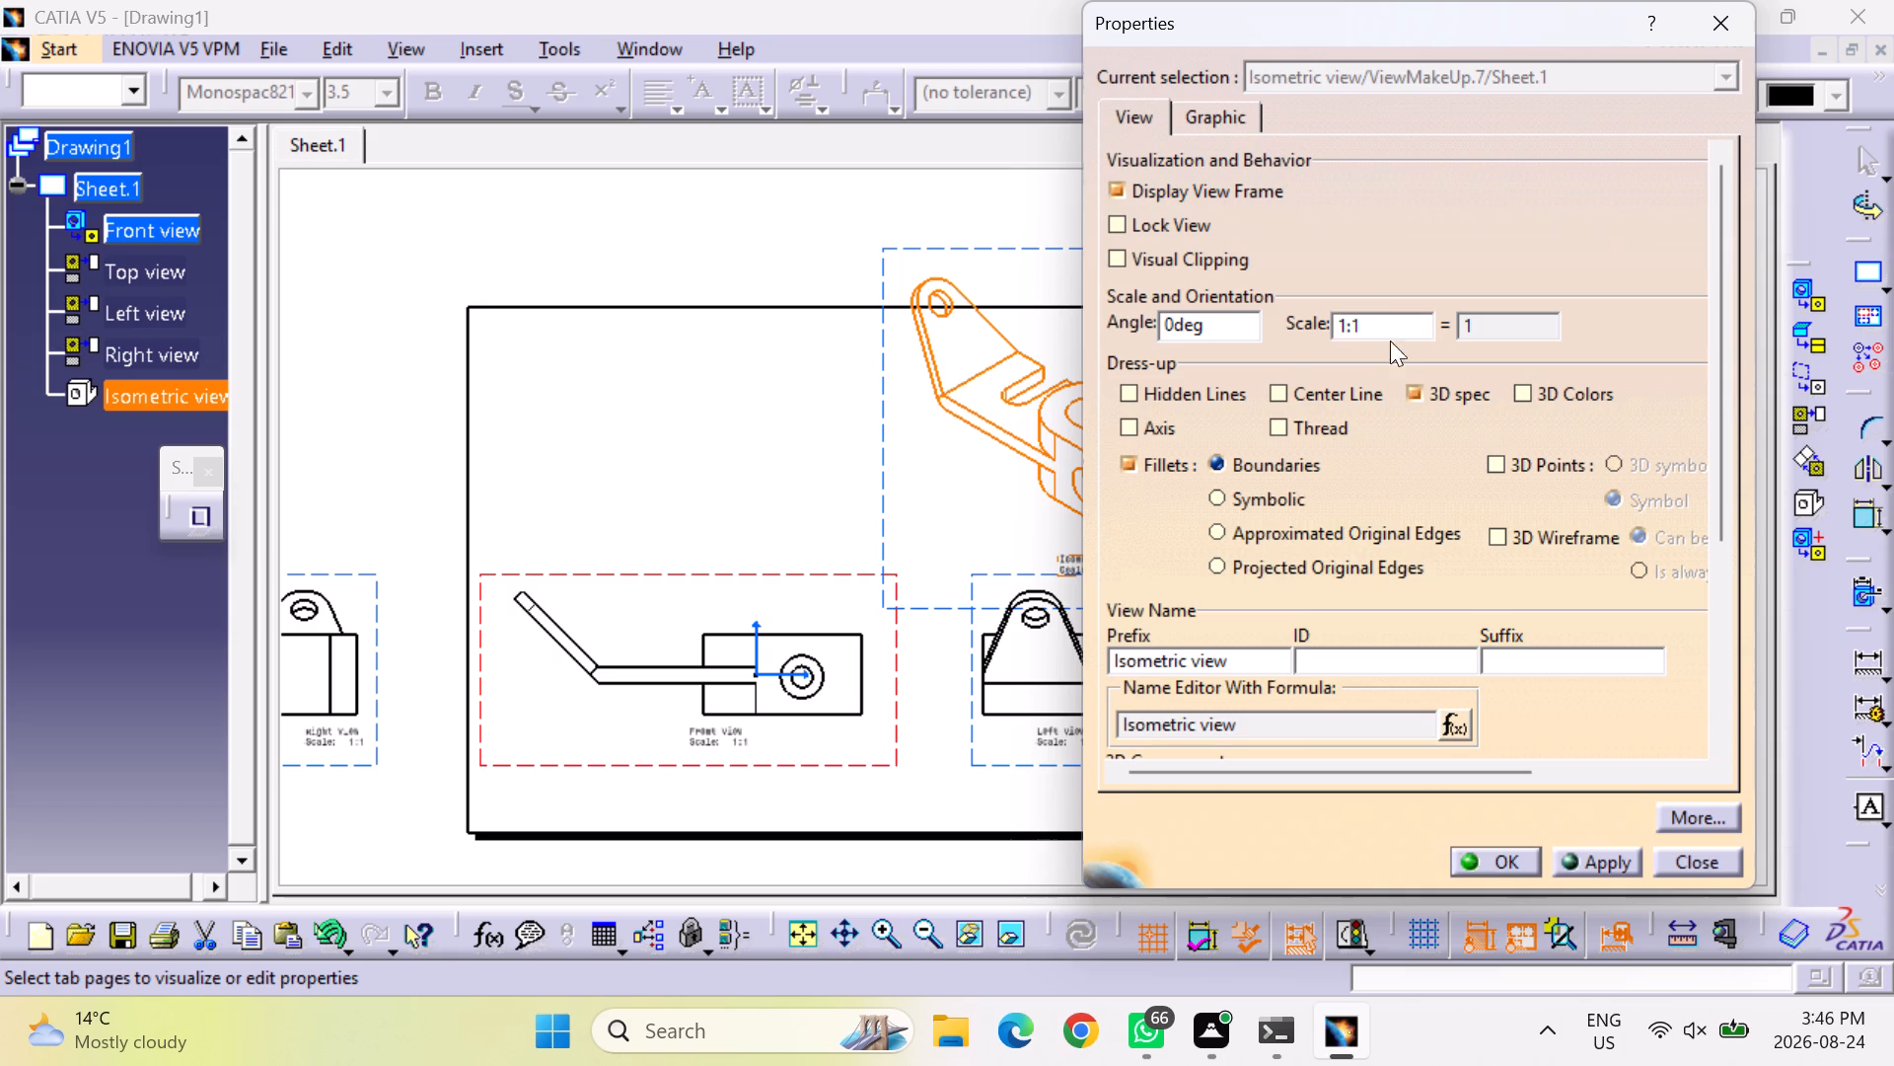
{"action": "left_click", "coordinate": [1387, 329]}
{"action": "key", "text": "BackSpace"}
{"action": "key", "text": "2"}
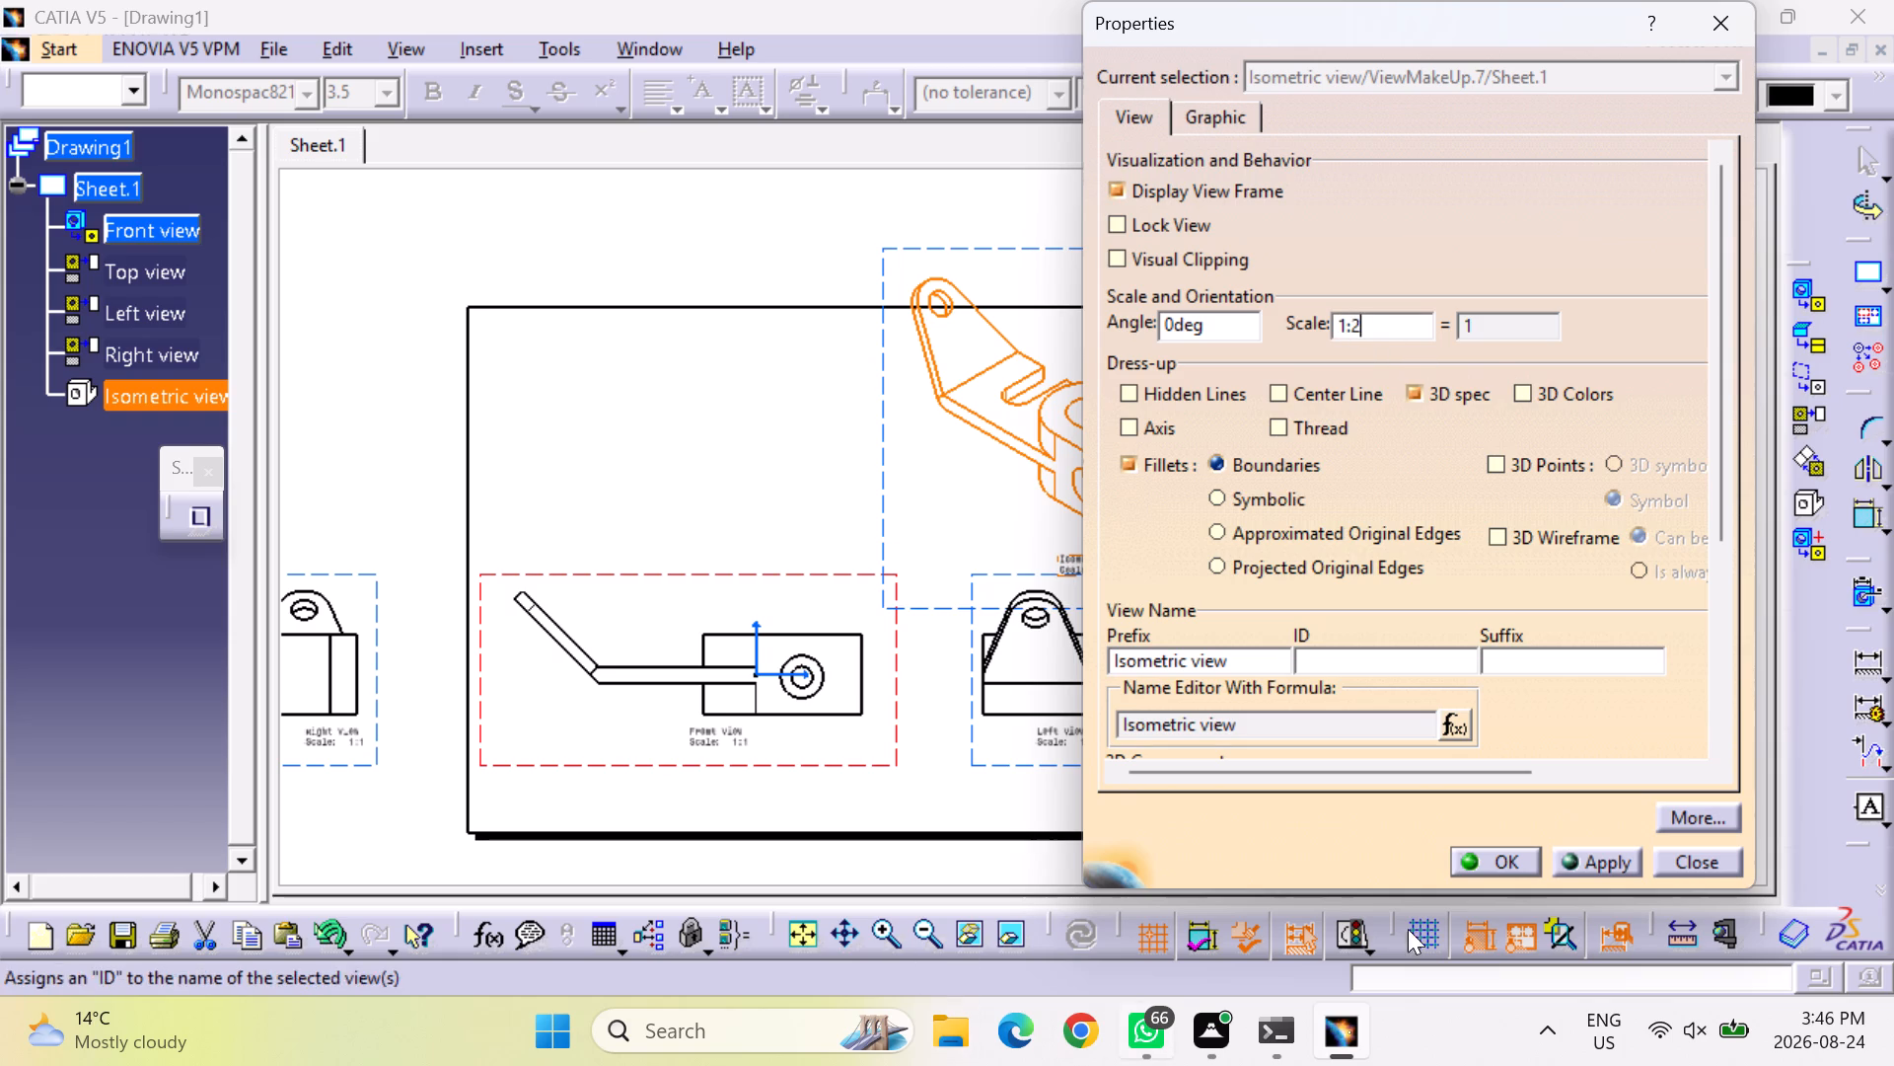
Change the isometric view's generation mode to Raster with the Shading mode and apply the view properties.
{"action": "left_click_drag", "start_coordinate": [1713, 441], "coordinate": [1745, 594]}
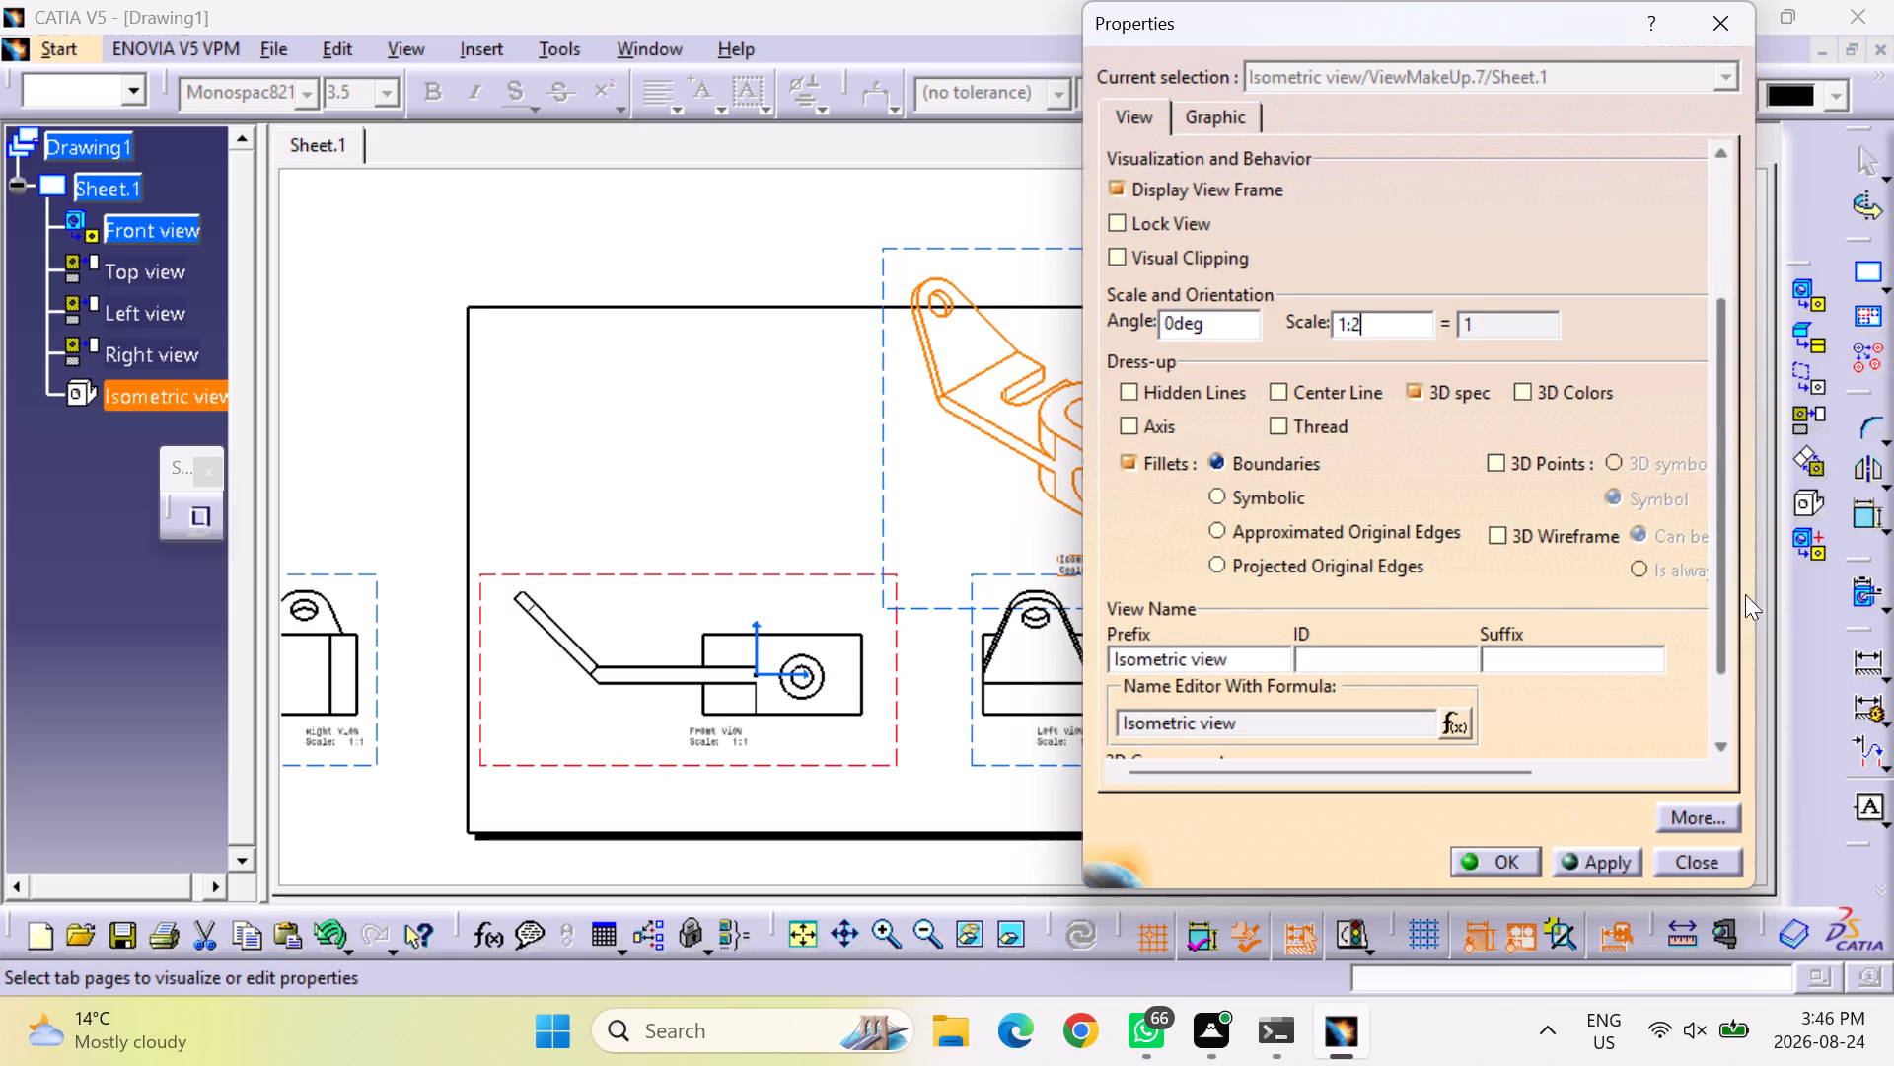
{"action": "left_click_drag", "start_coordinate": [1745, 594], "coordinate": [1762, 756]}
{"action": "left_click", "coordinate": [1553, 613]}
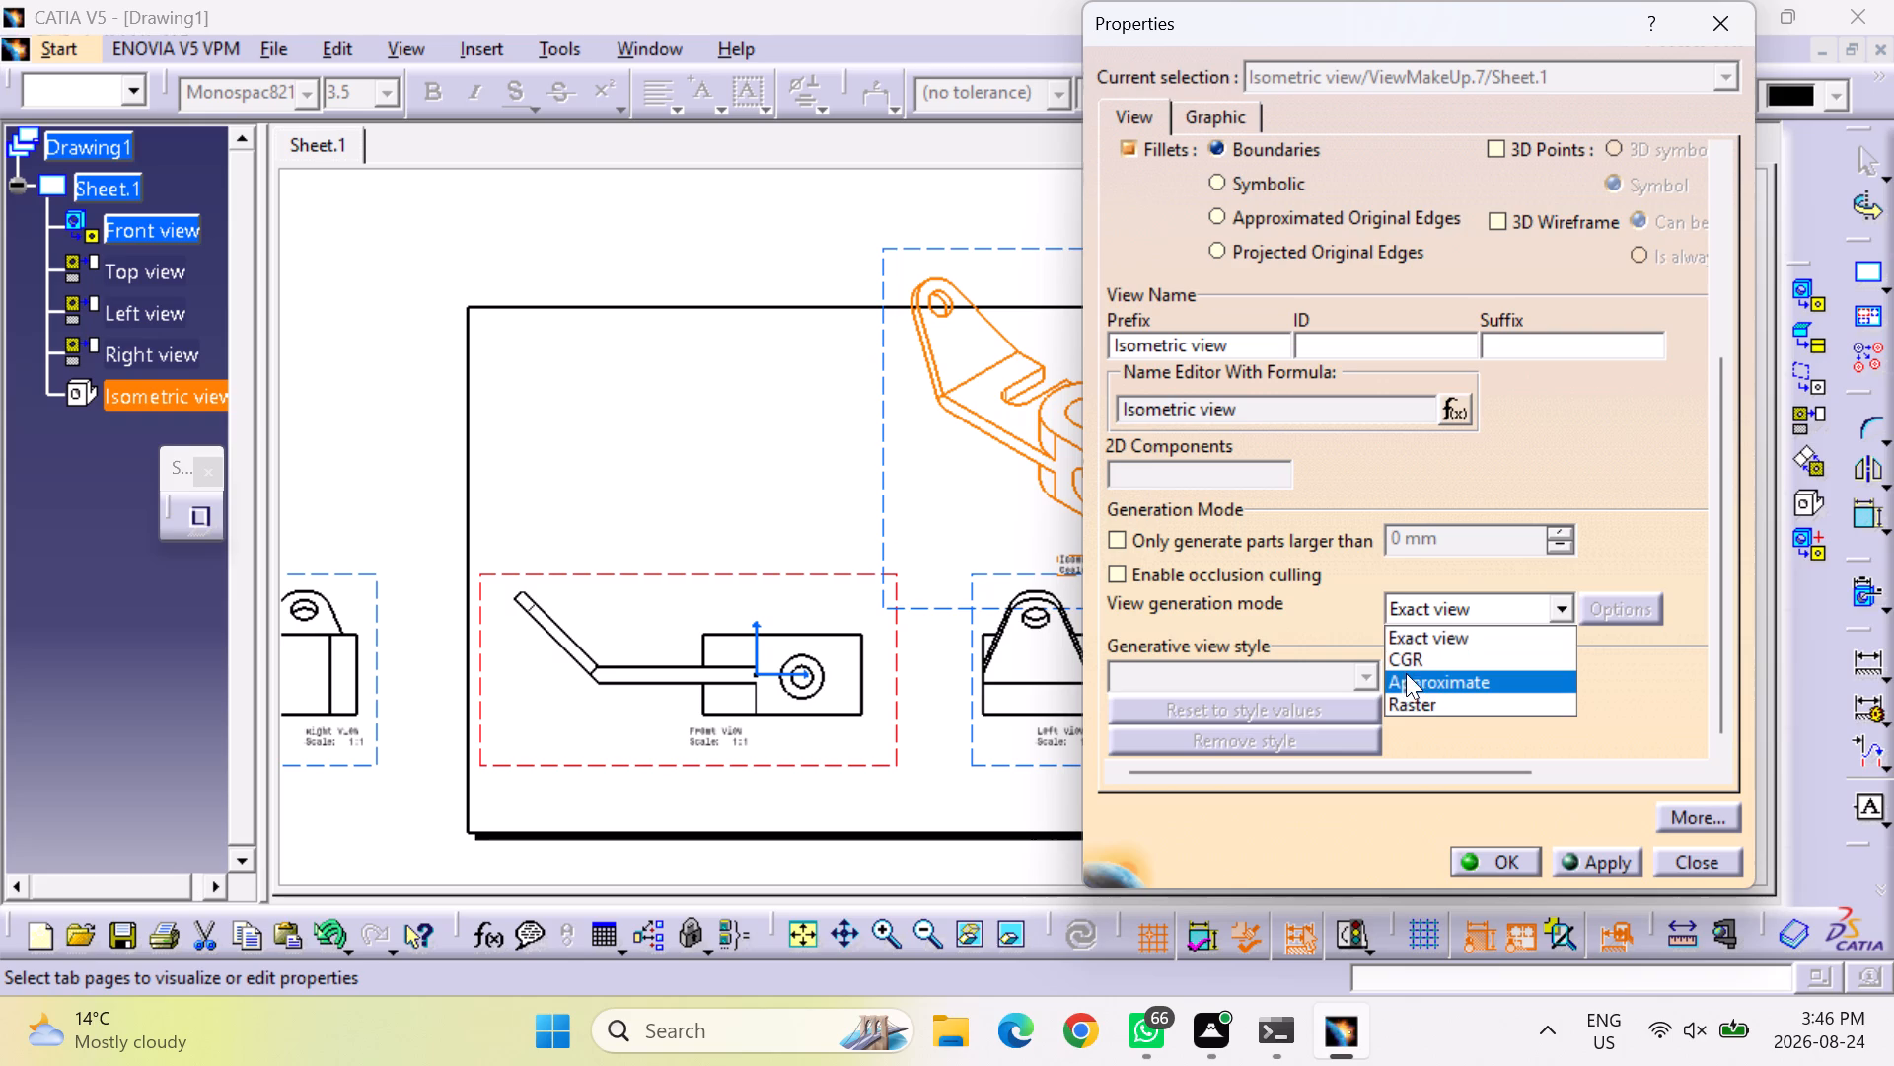
{"action": "left_click", "coordinate": [1434, 706]}
{"action": "left_click", "coordinate": [1601, 615]}
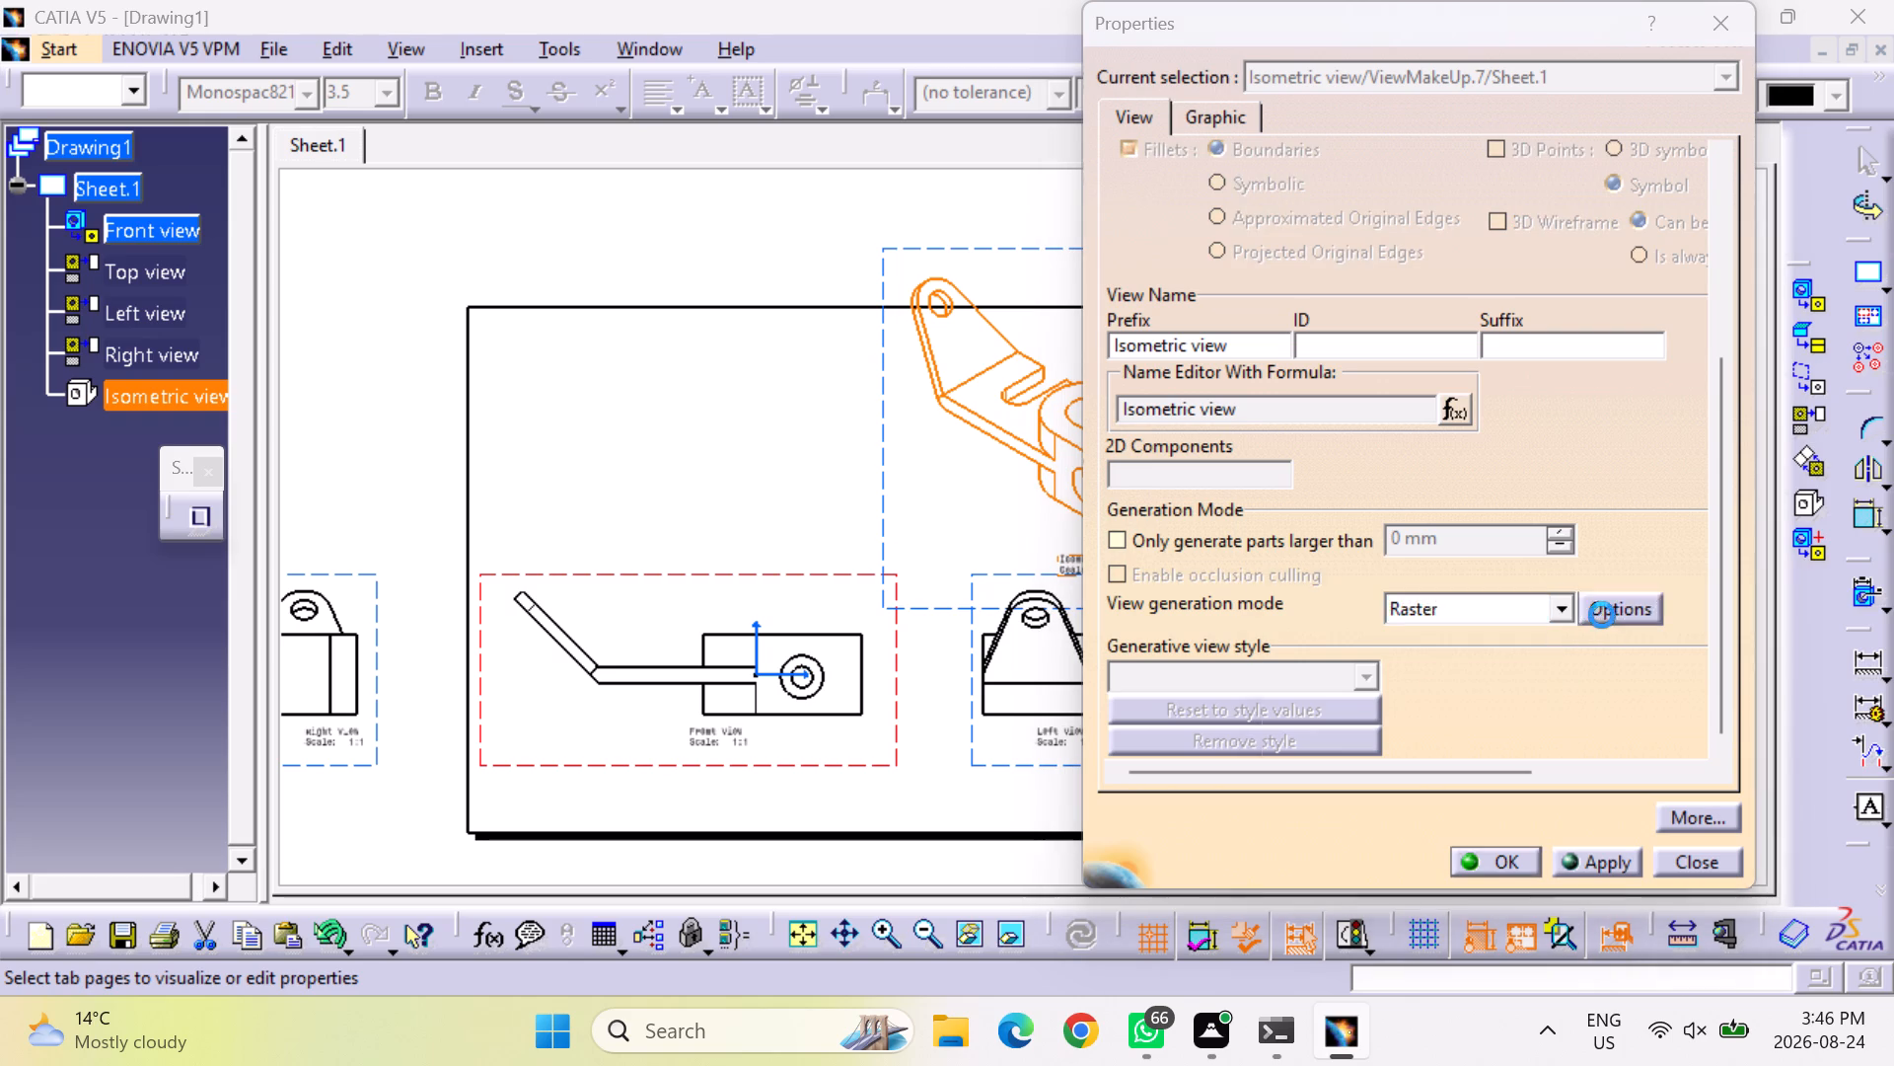
{"action": "left_click", "coordinate": [1622, 675]}
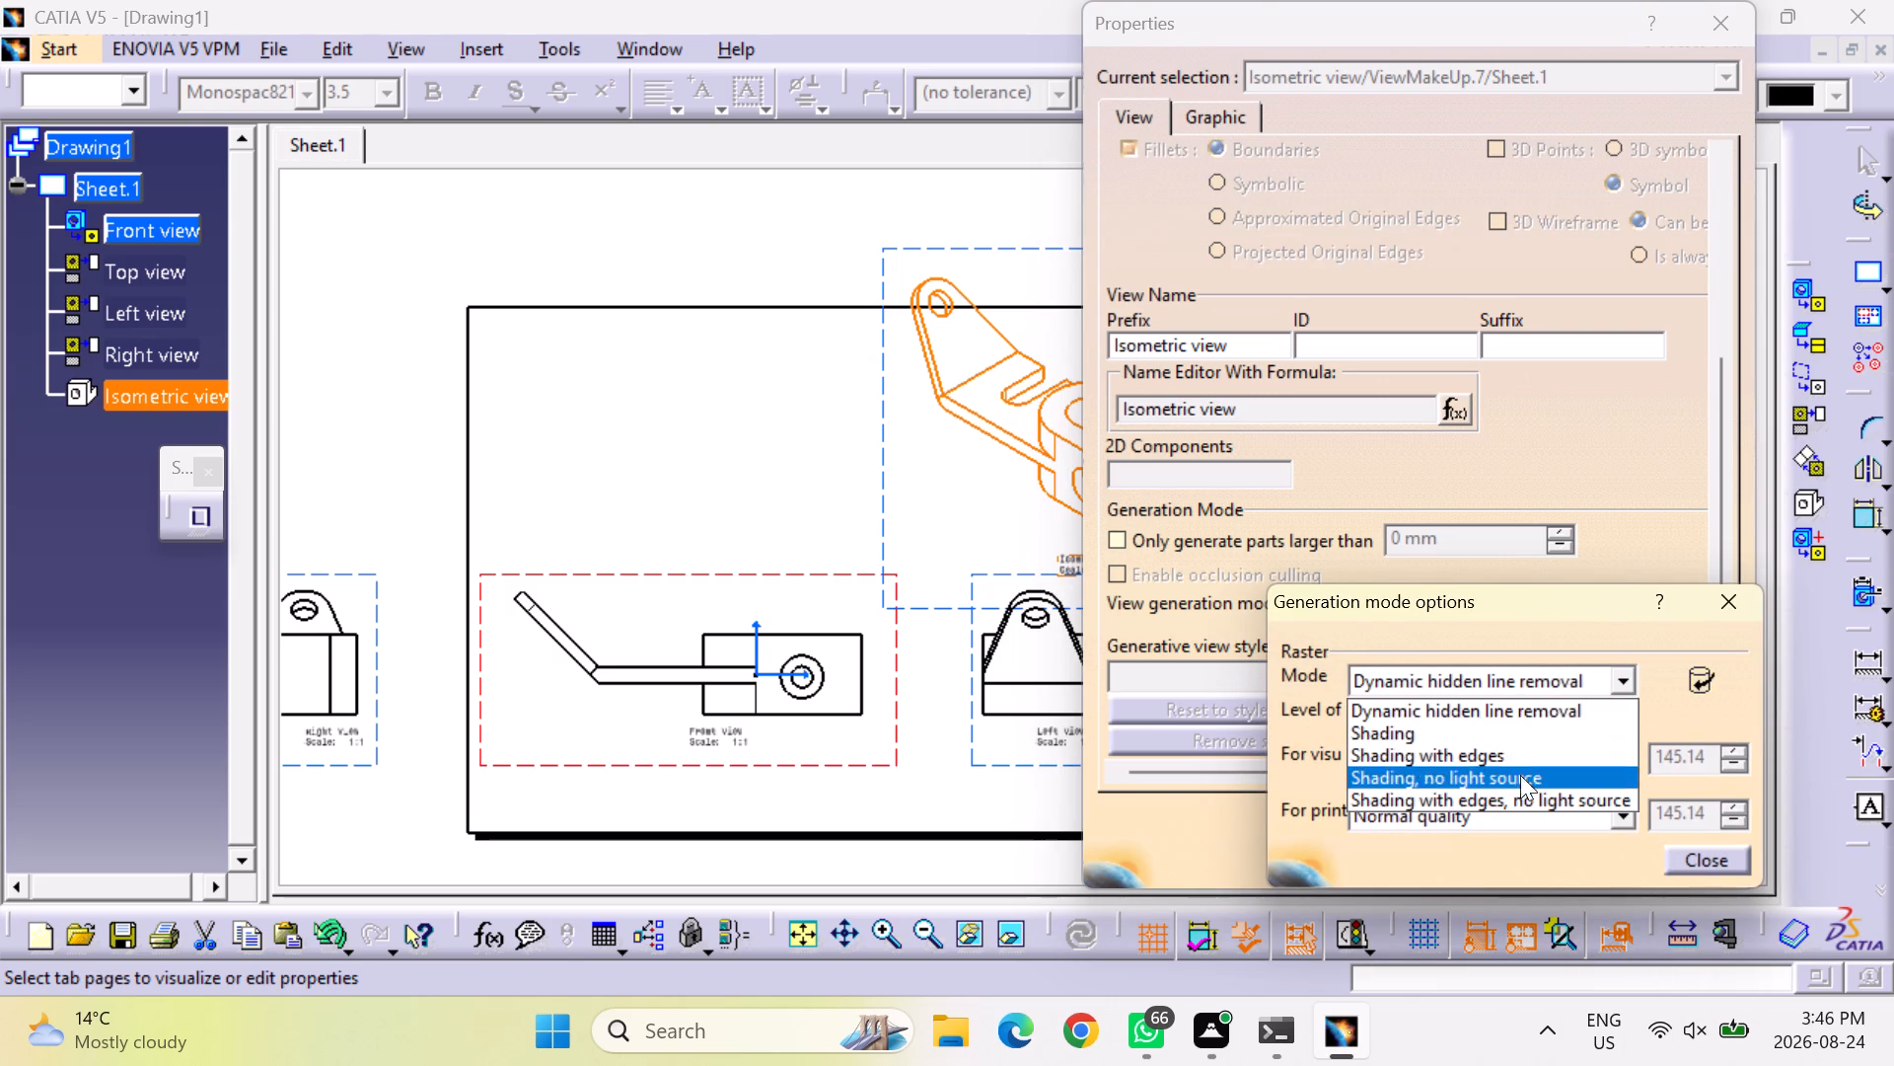
{"action": "left_click", "coordinate": [1537, 739]}
{"action": "left_click", "coordinate": [1700, 864]}
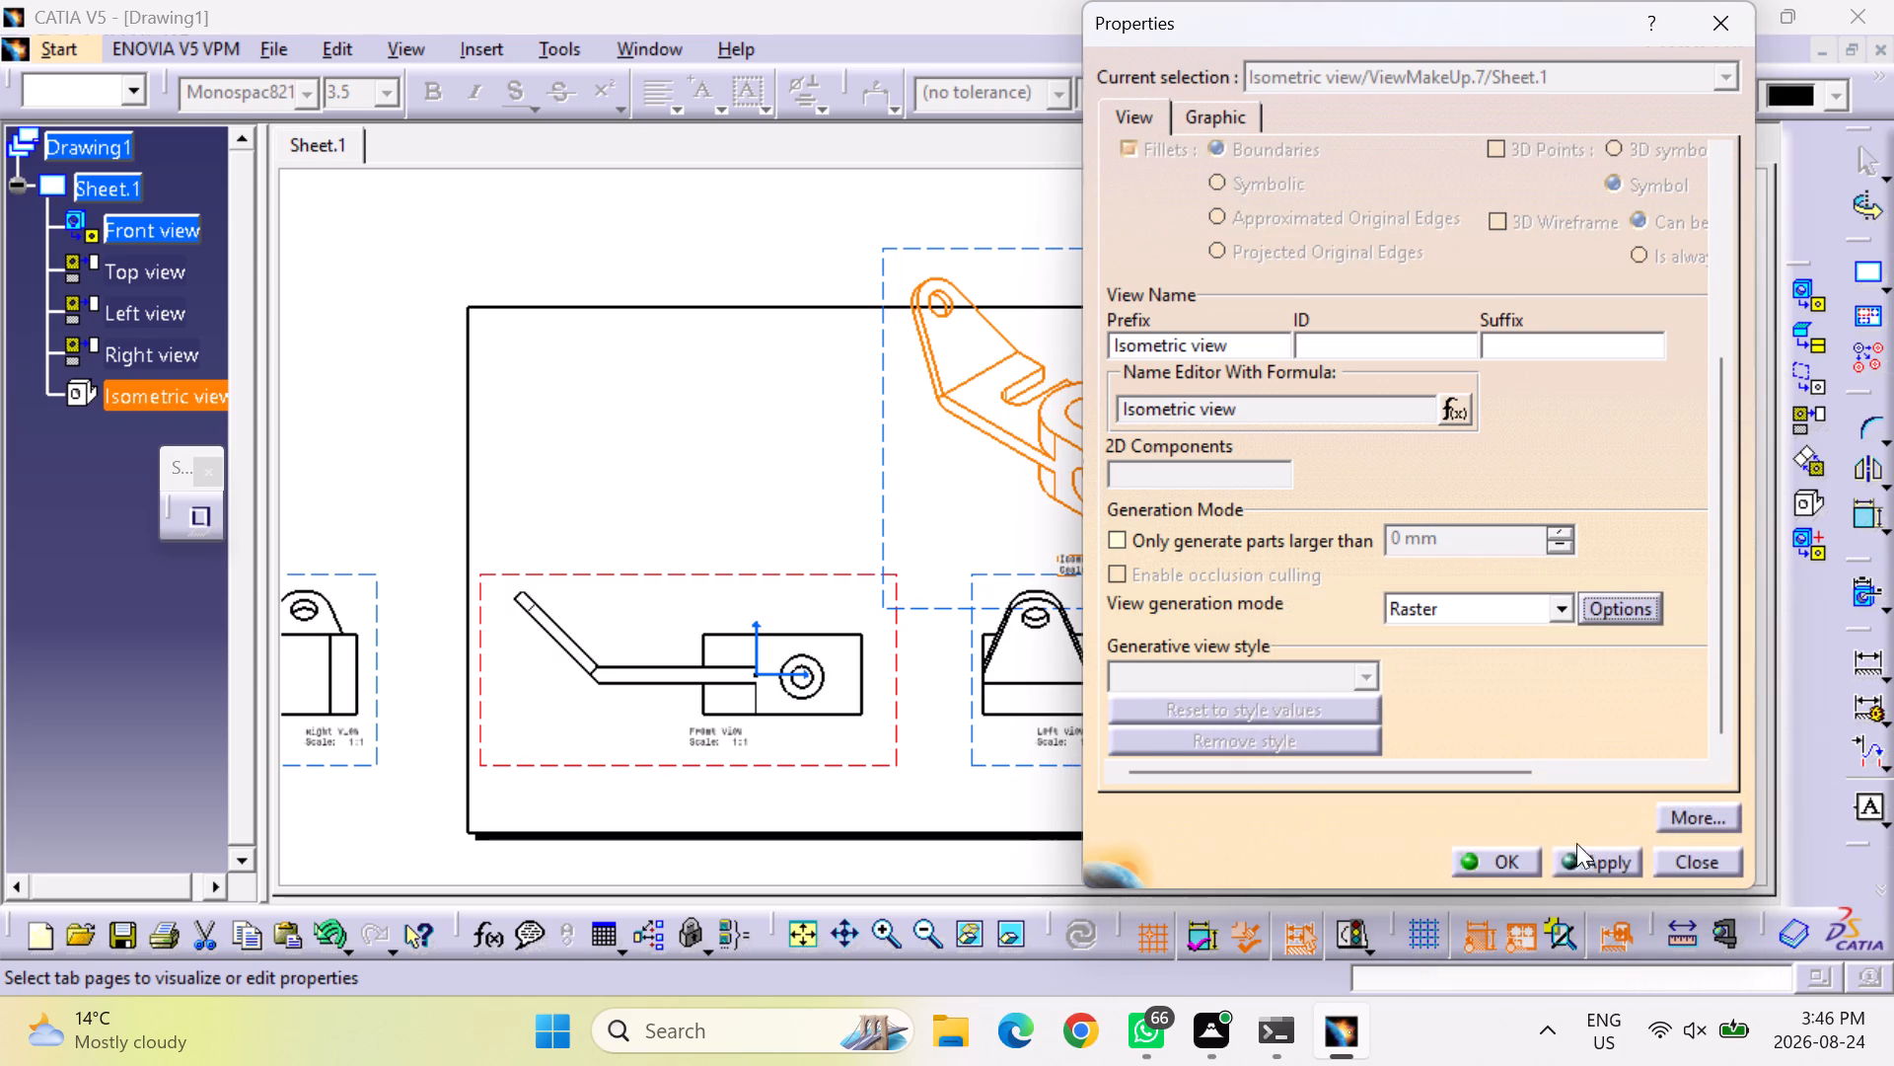
{"action": "left_click", "coordinate": [1593, 867]}
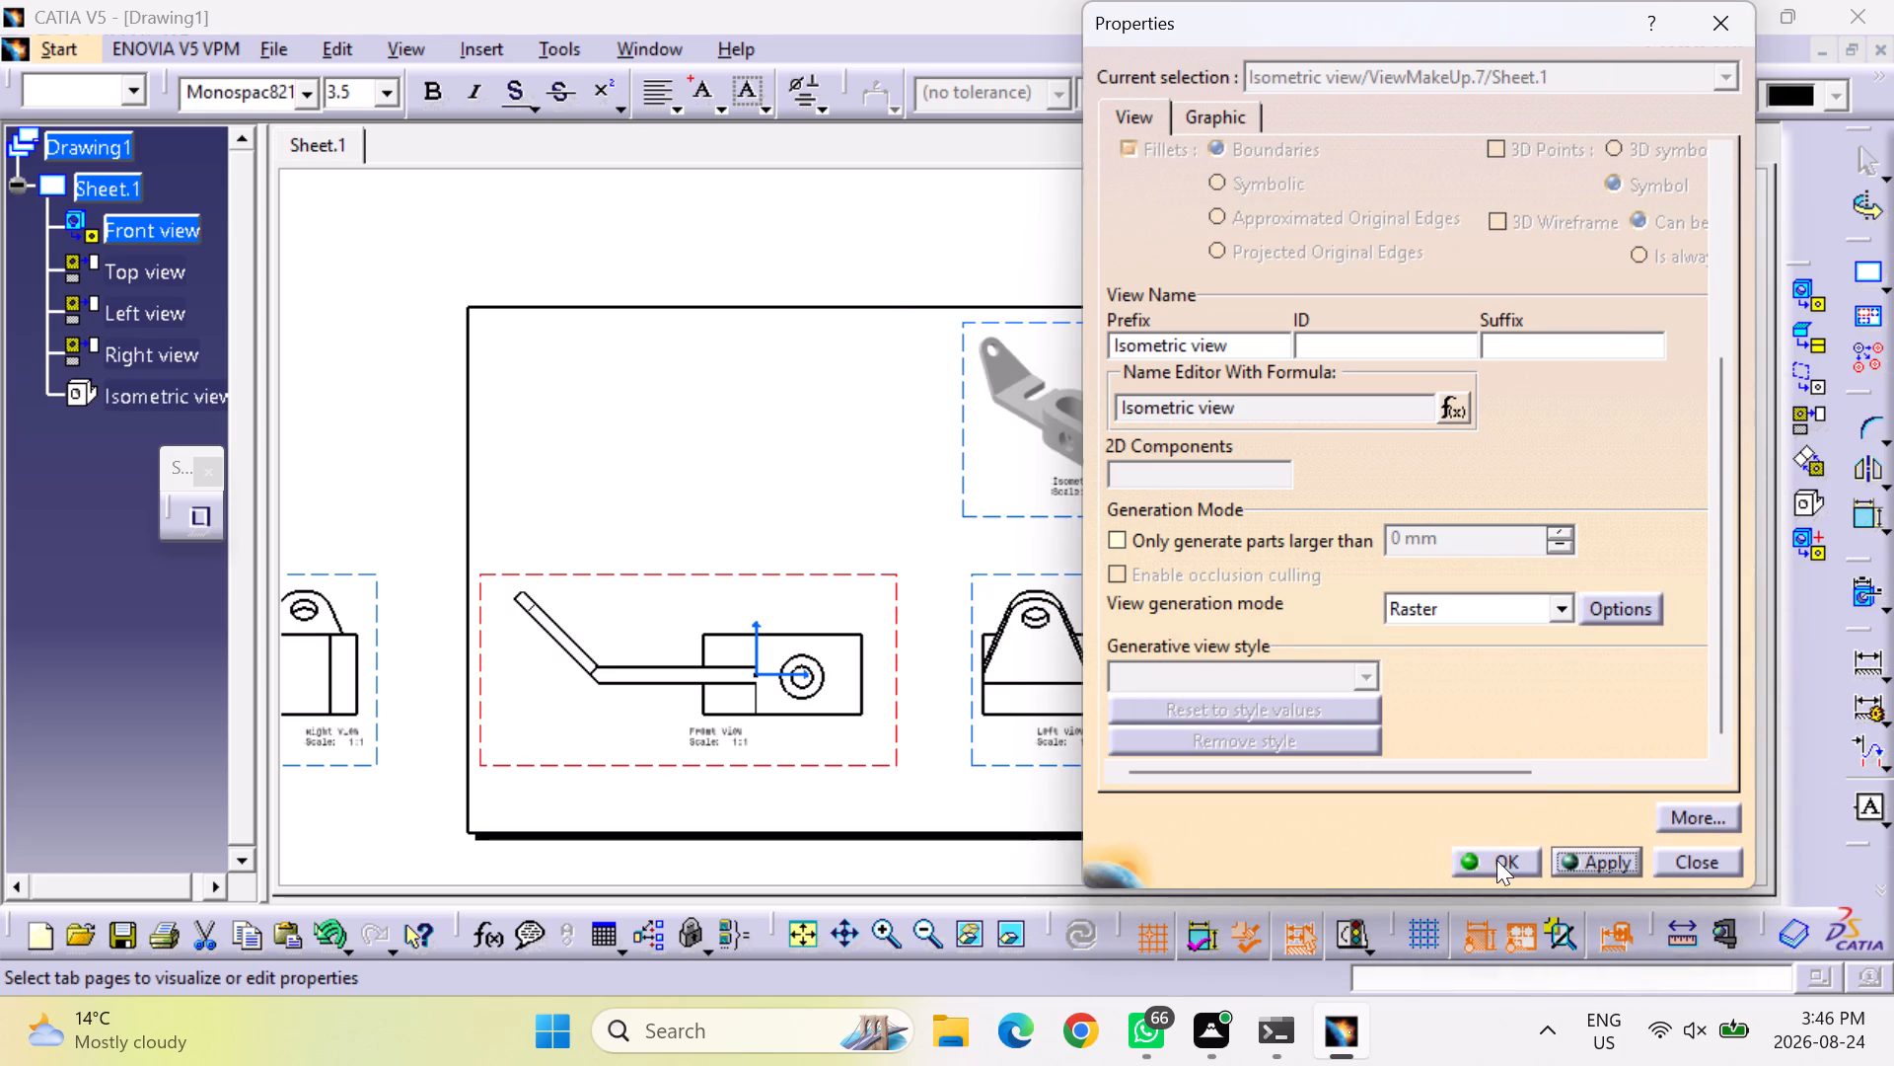
{"action": "left_click", "coordinate": [1496, 860]}
{"action": "left_click_drag", "start_coordinate": [1462, 700], "coordinate": [1469, 682]}
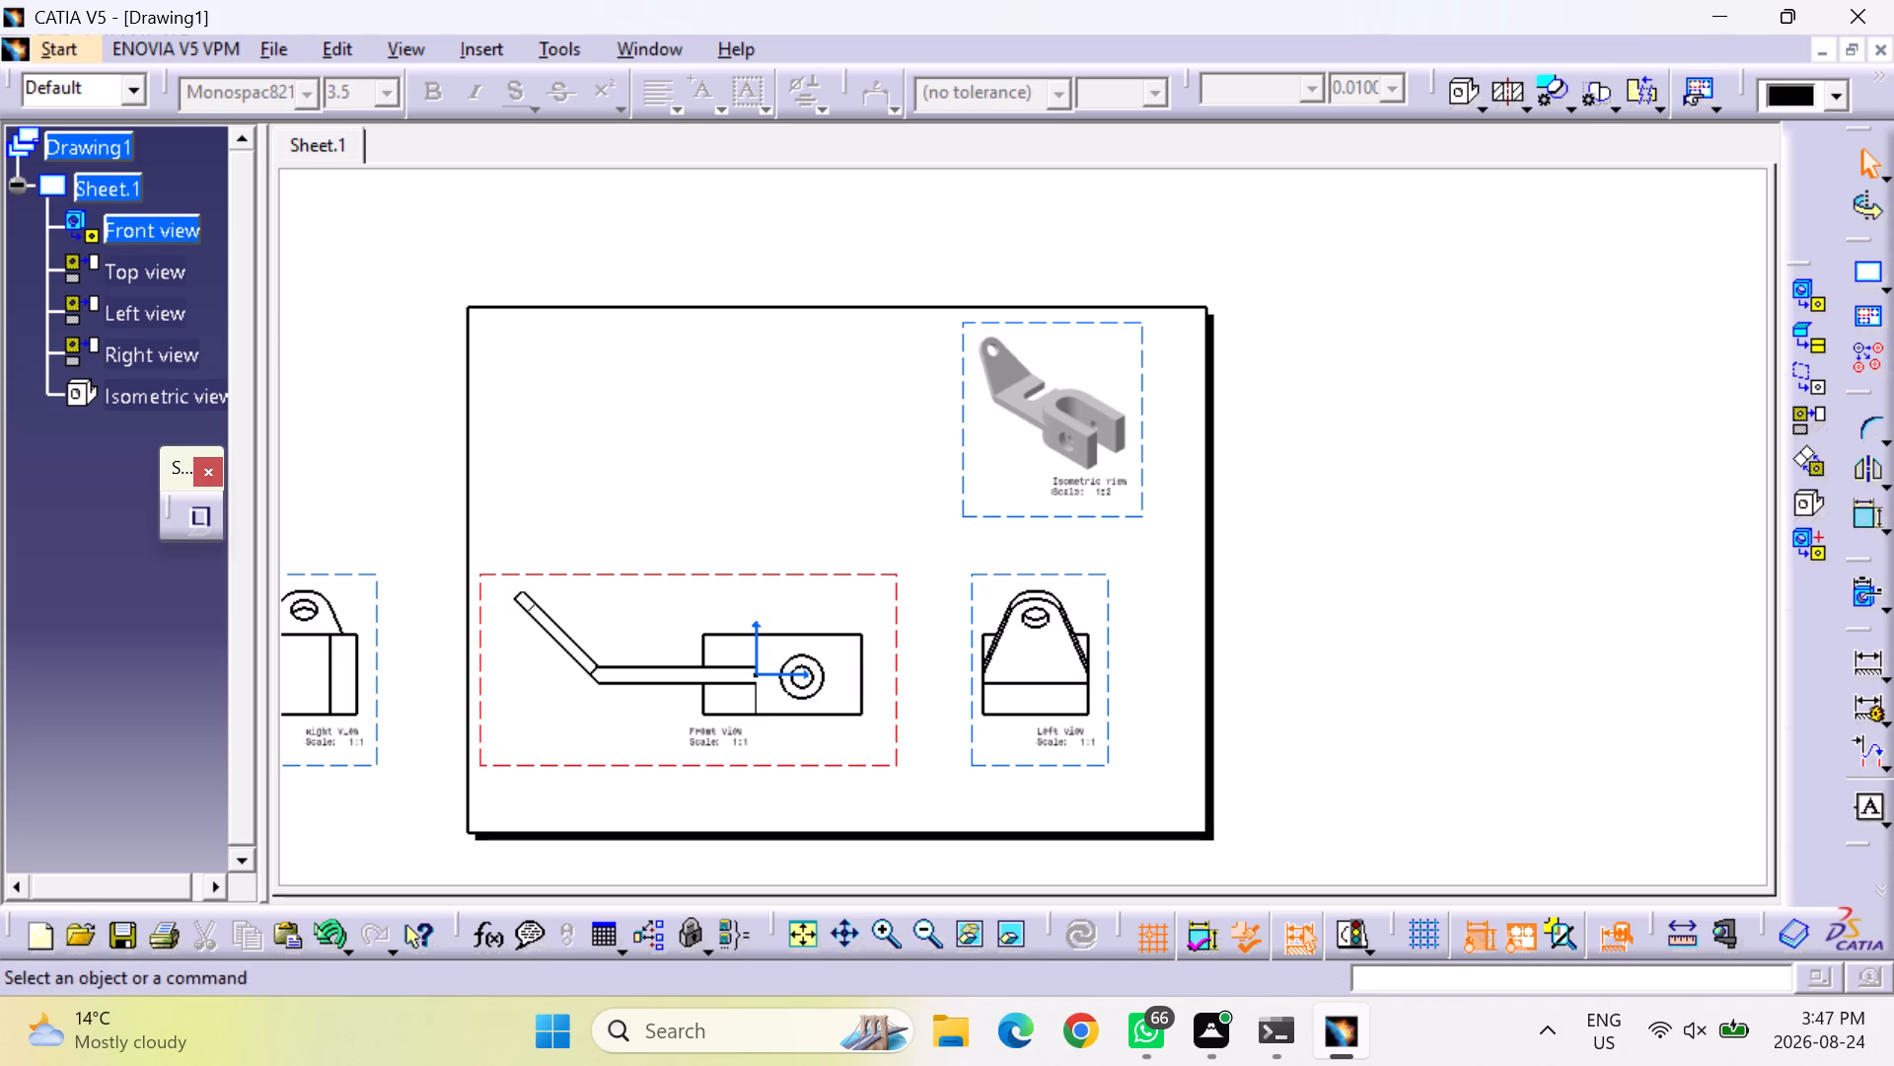
Delete the right view lying outside the sheet.
{"action": "right_click", "coordinate": [337, 571]}
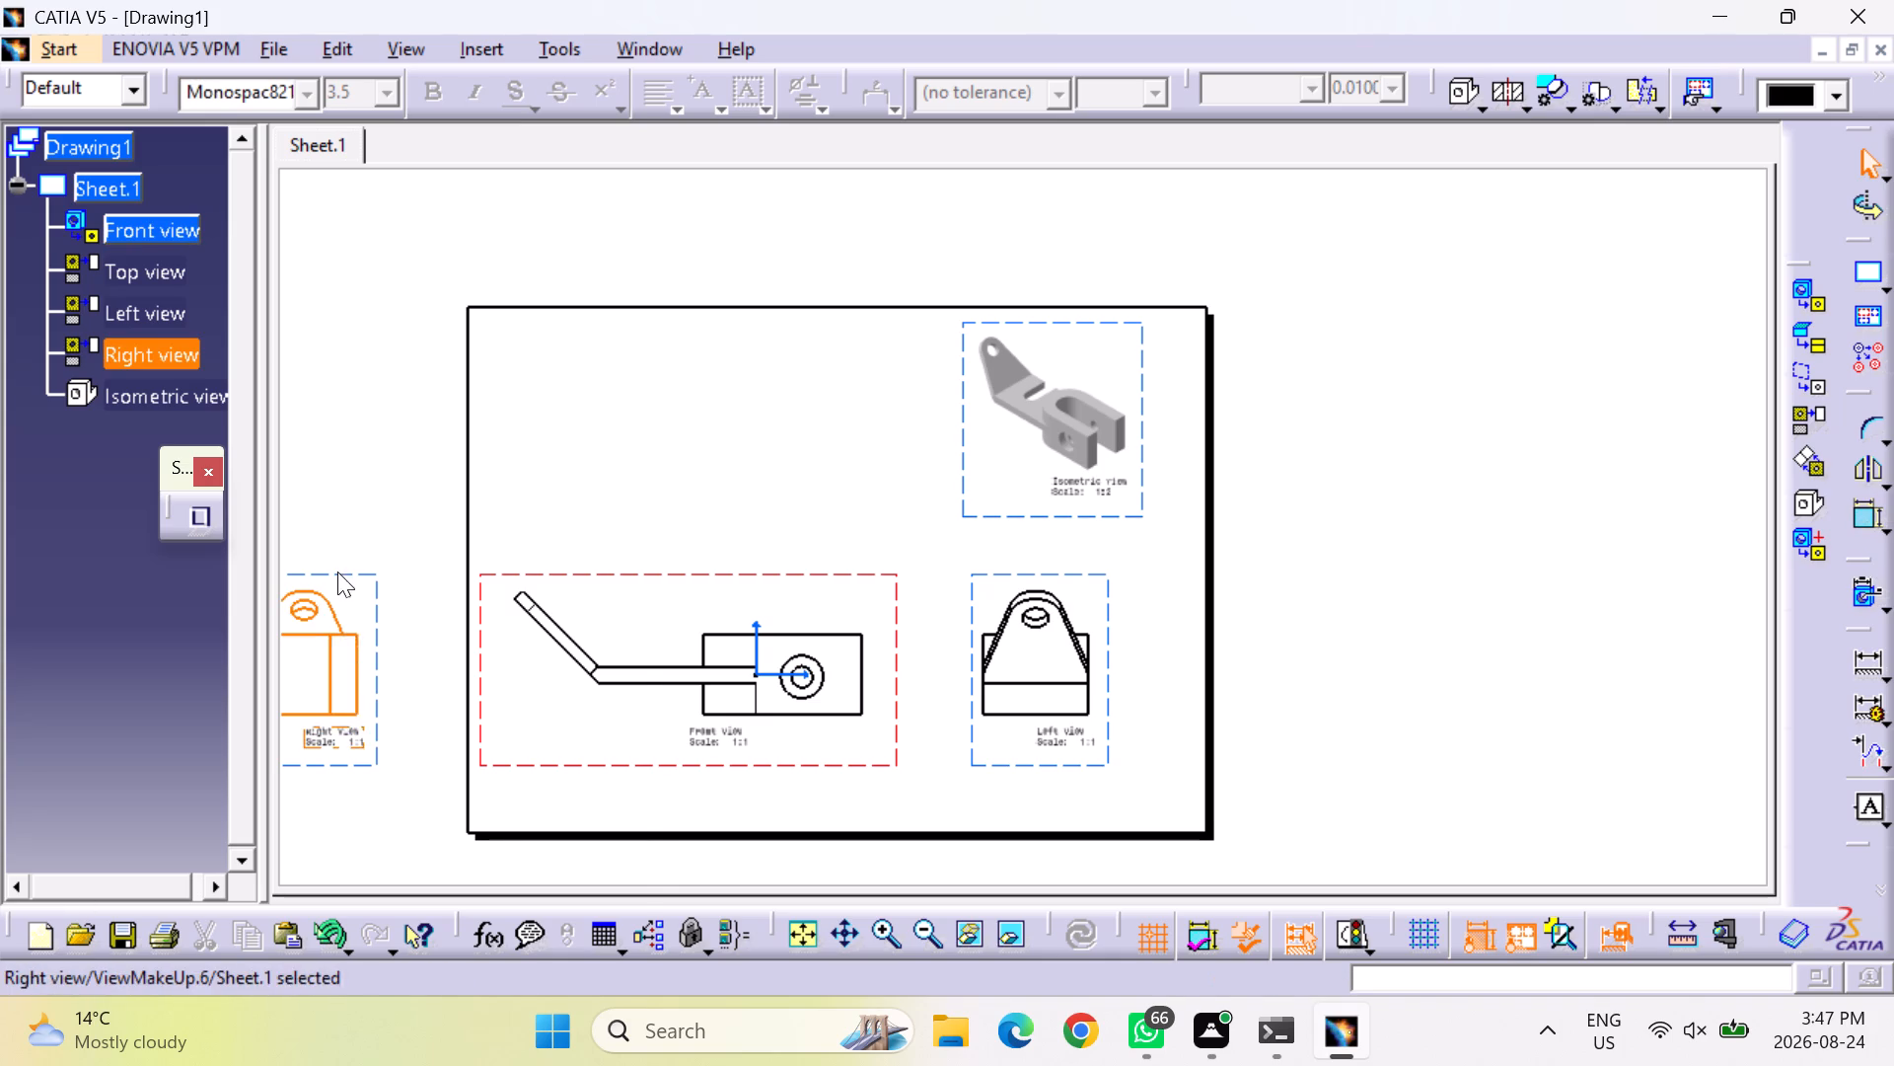
{"action": "left_click", "coordinate": [409, 559]}
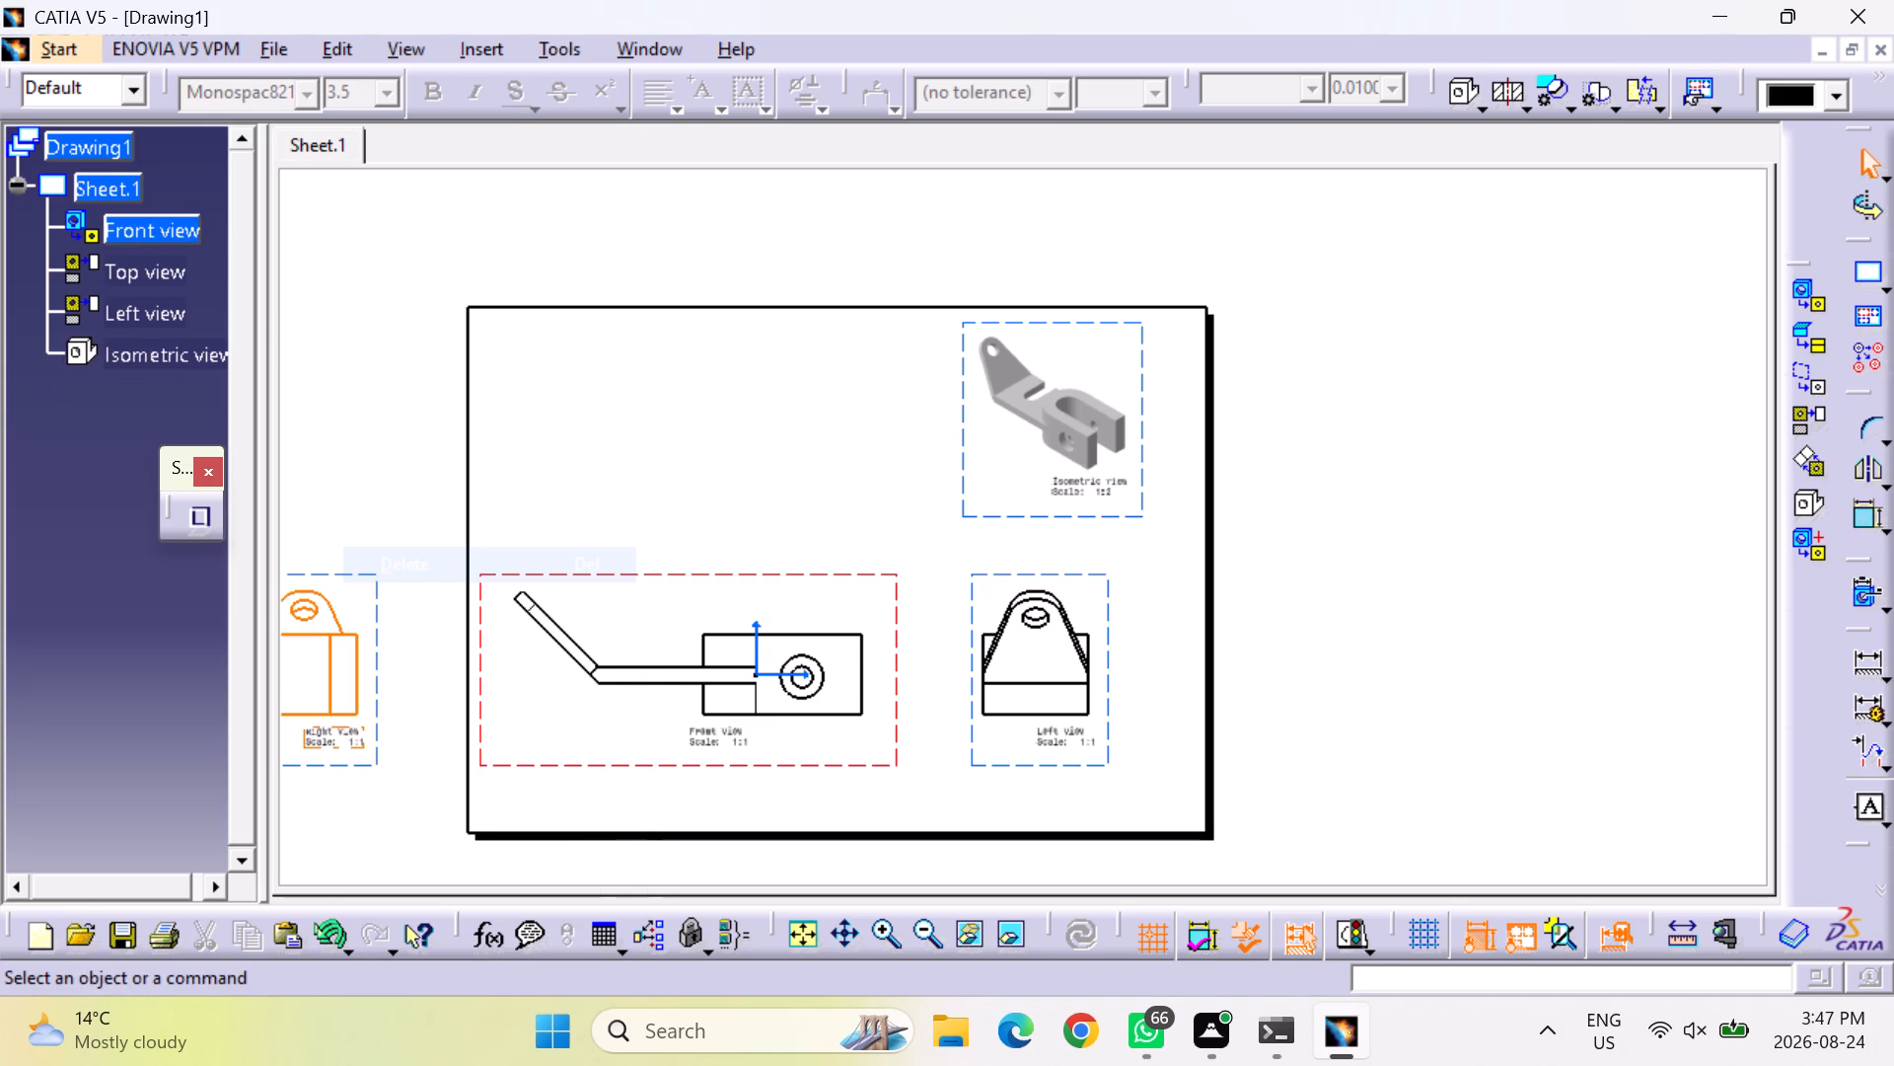
Move the top view onto the sheet, directly above the front view.
{"action": "middle_click_drag", "start_coordinate": [474, 540], "coordinate": [489, 332]}
{"action": "left_click_drag", "start_coordinate": [670, 681], "coordinate": [680, 674]}
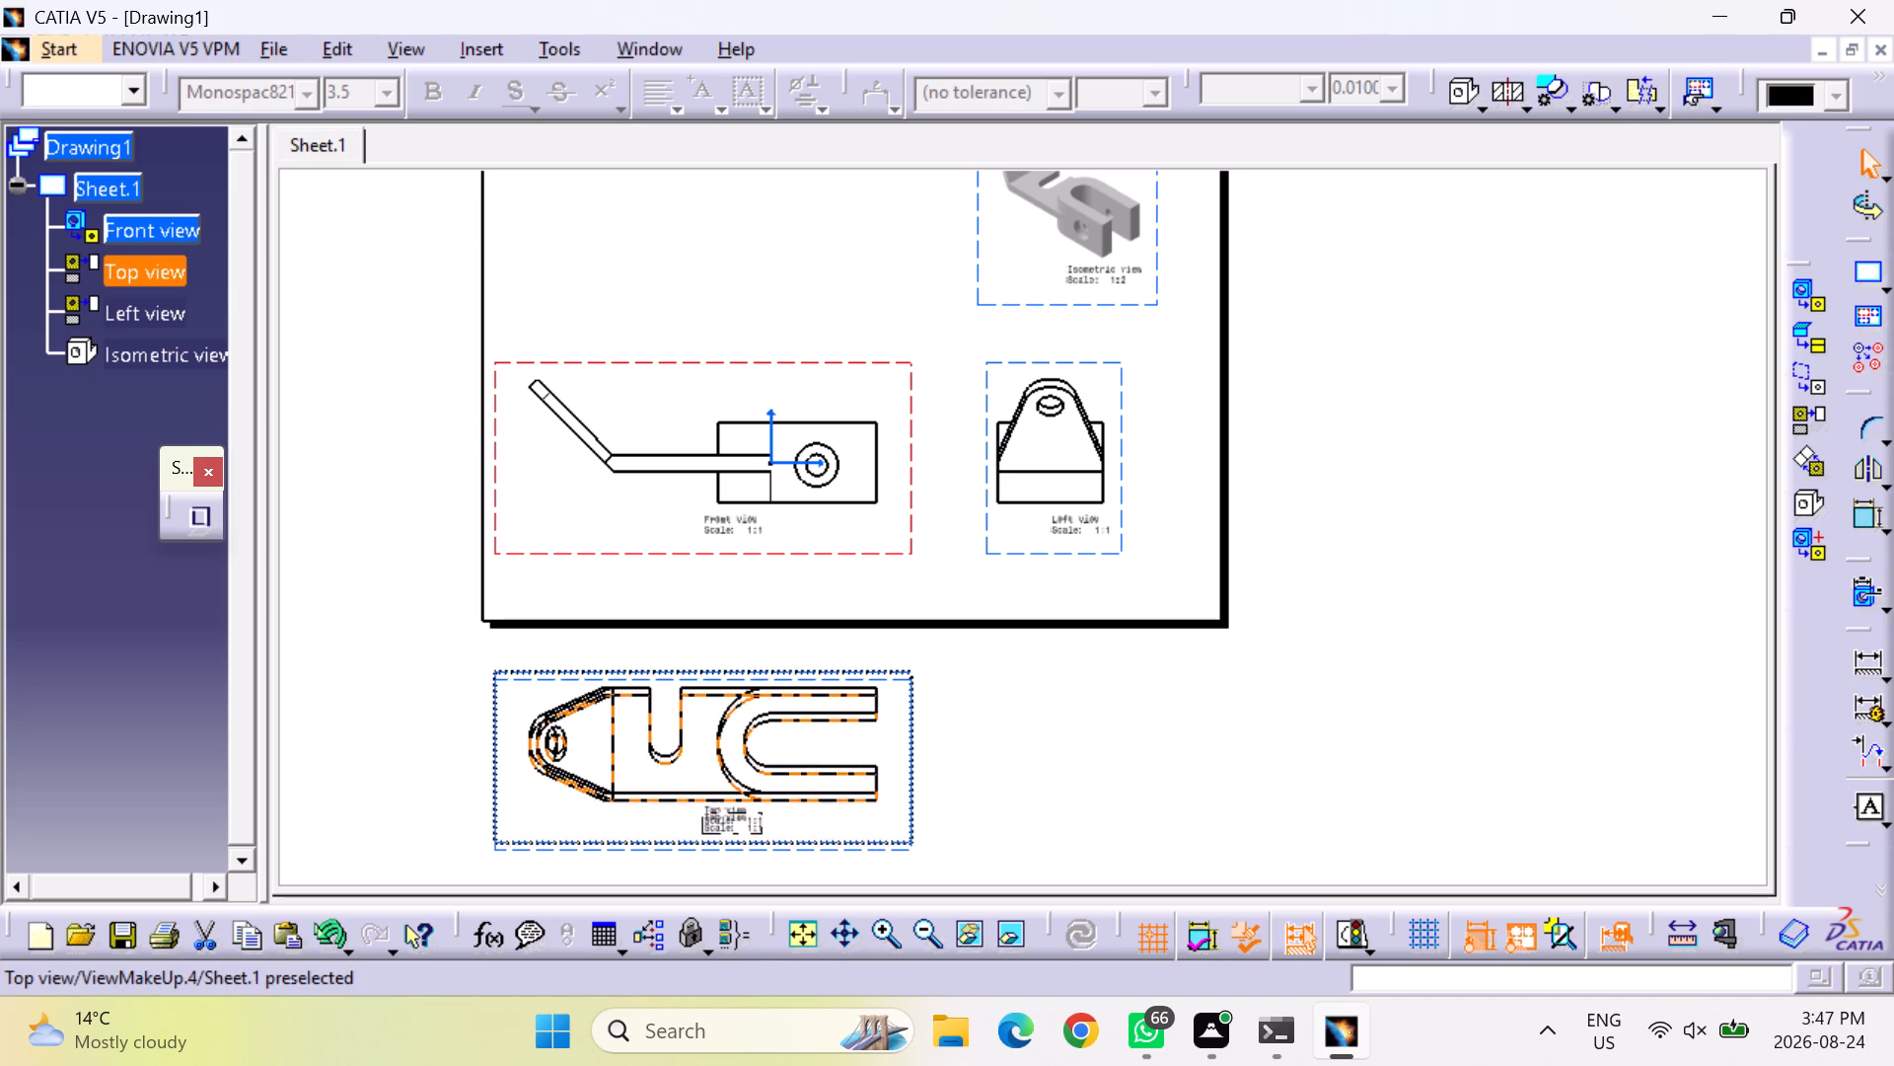
{"action": "left_click_drag", "start_coordinate": [680, 674], "coordinate": [682, 674]}
{"action": "left_click_drag", "start_coordinate": [682, 678], "coordinate": [684, 201]}
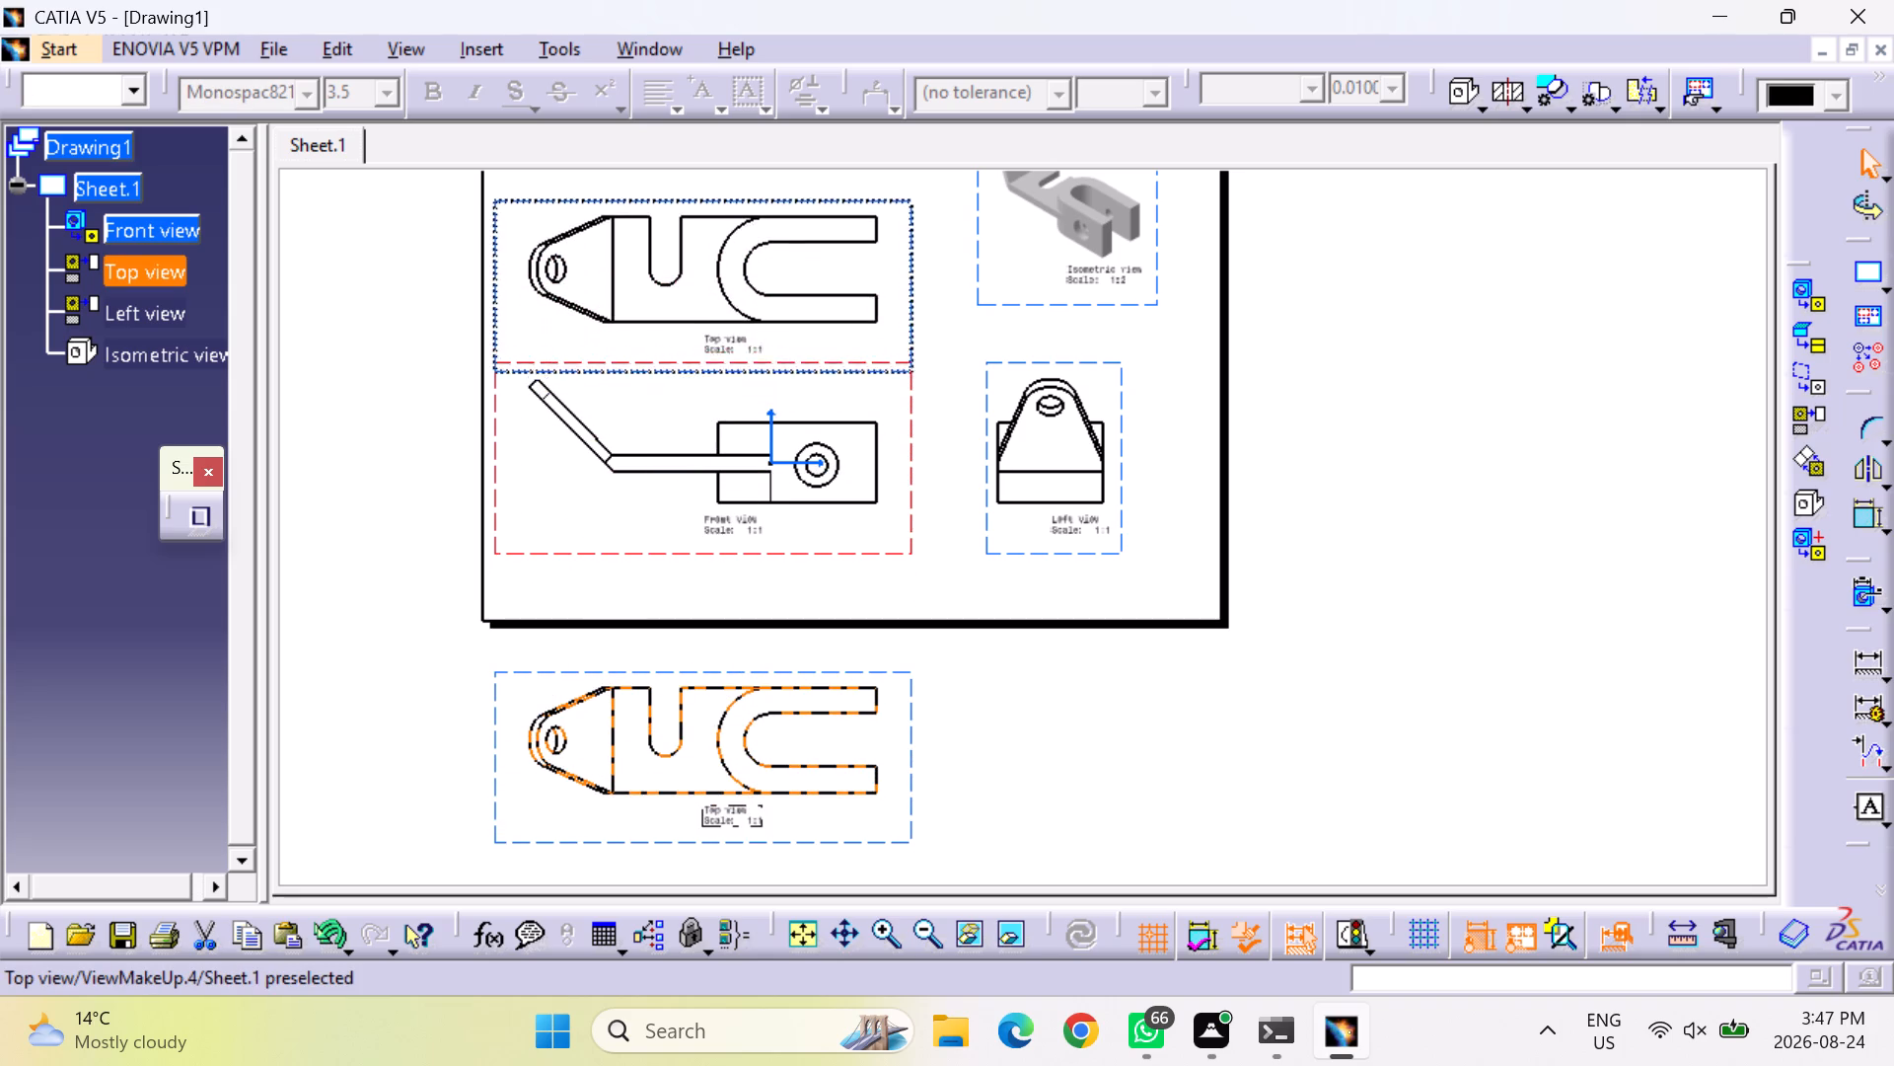
{"action": "left_click_drag", "start_coordinate": [684, 201], "coordinate": [734, 302]}
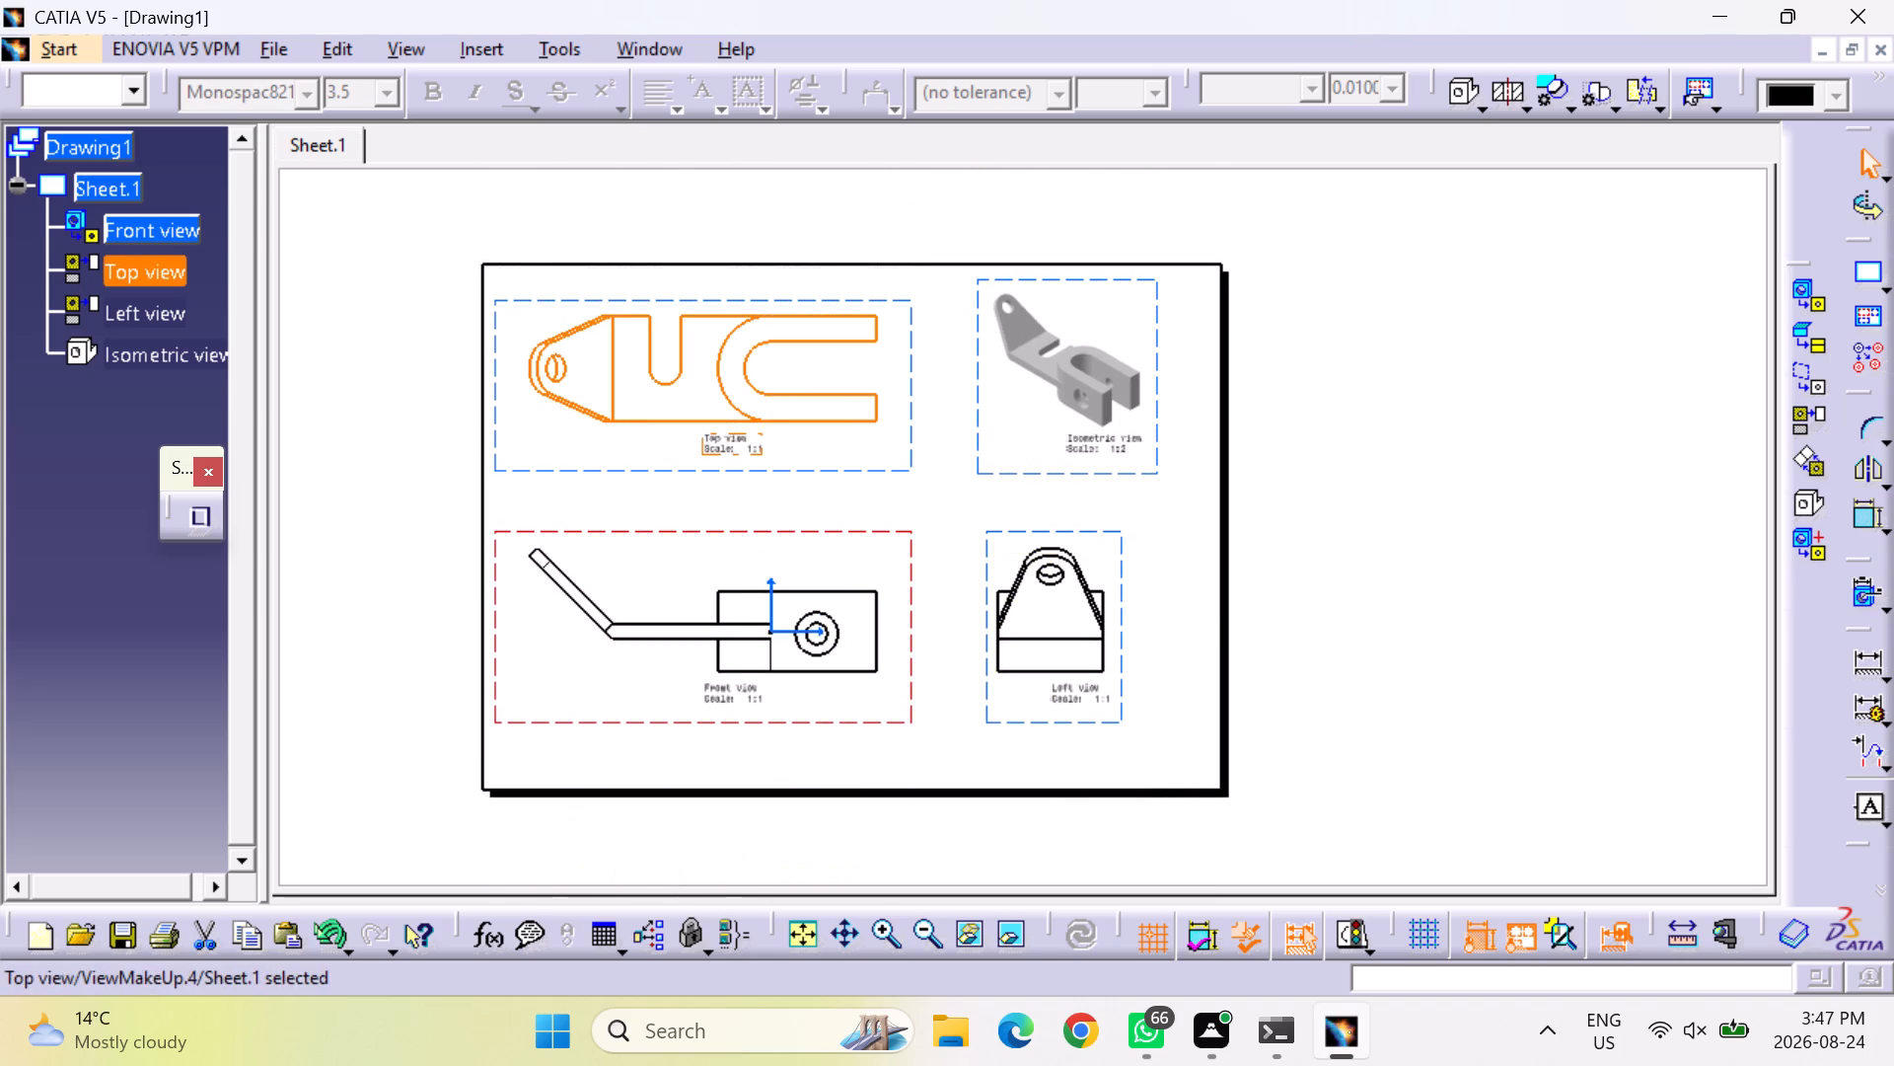
{"action": "left_click", "coordinate": [1299, 496]}
Dimension the thickness of the horizontal plate in the front view, placing the dimension below the inclined arm.
{"action": "middle_click_drag", "start_coordinate": [1297, 499], "coordinate": [1279, 476]}
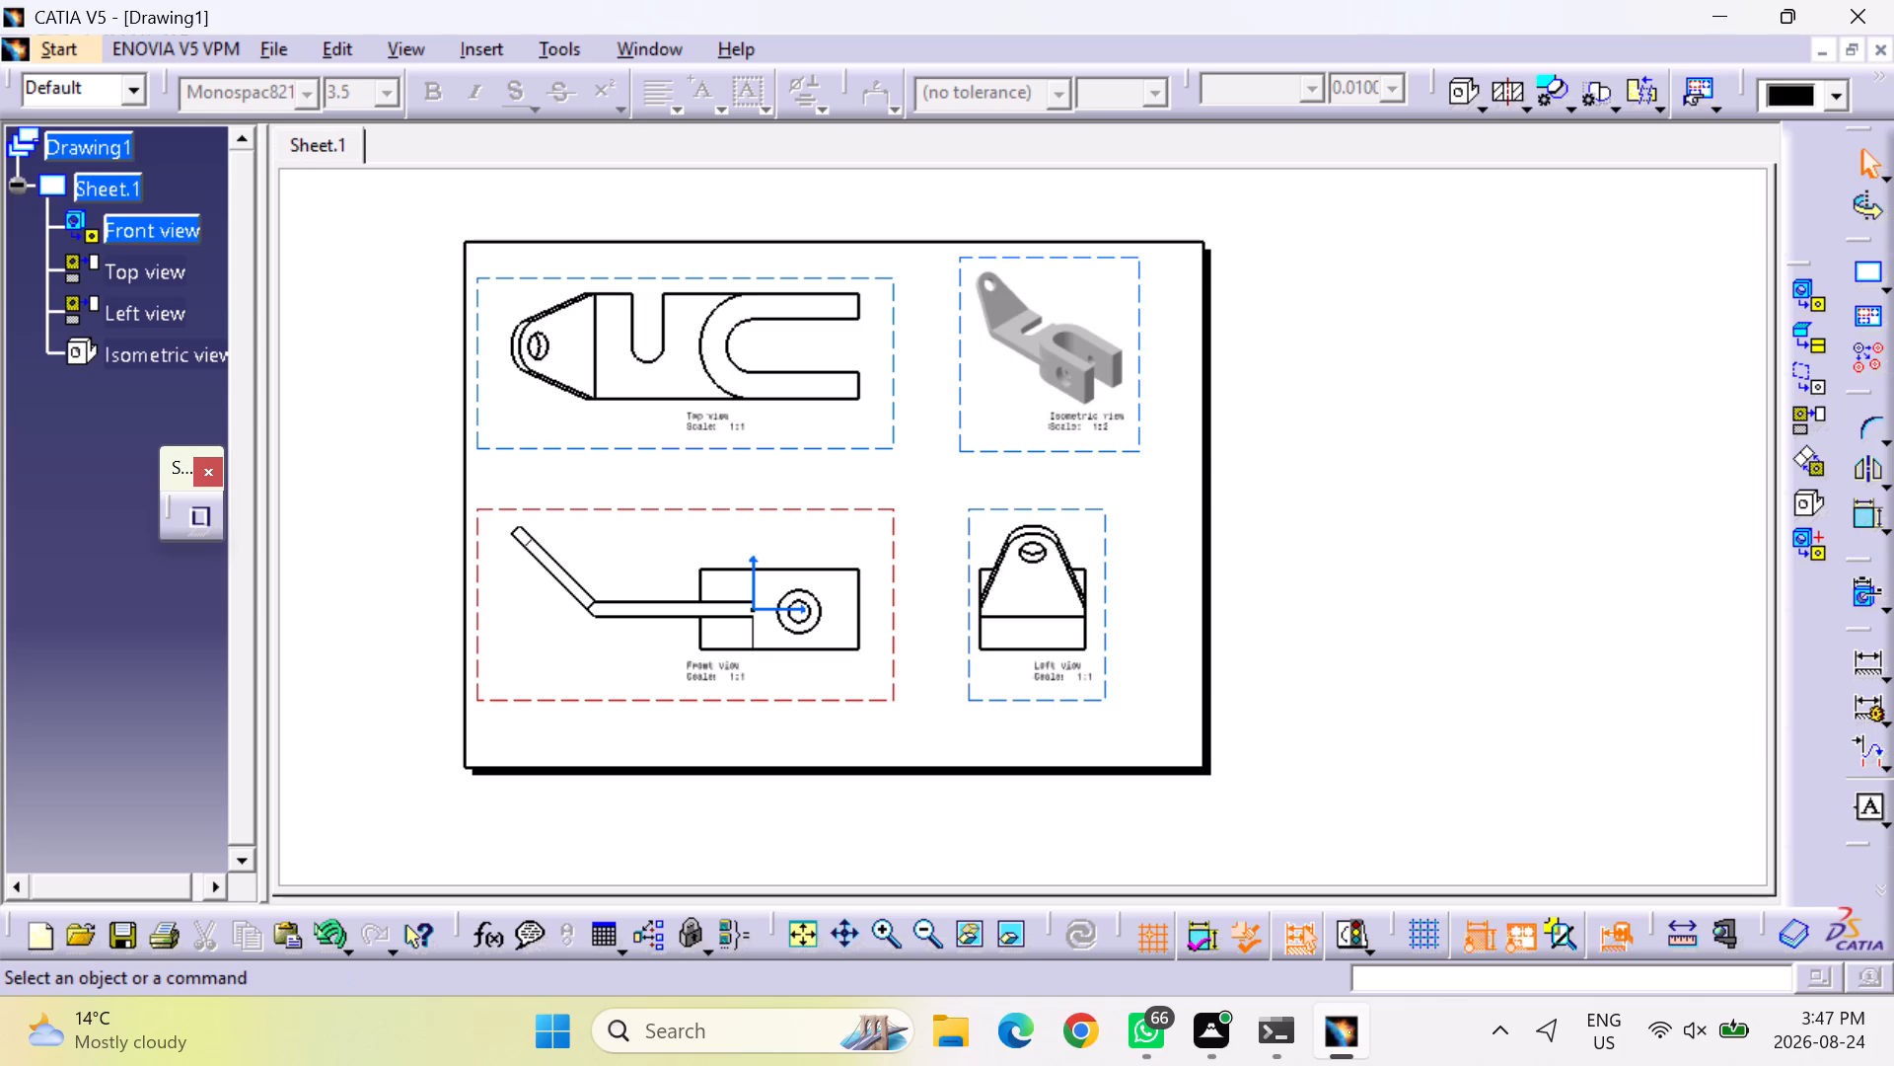
{"action": "double_click", "coordinate": [1852, 662]}
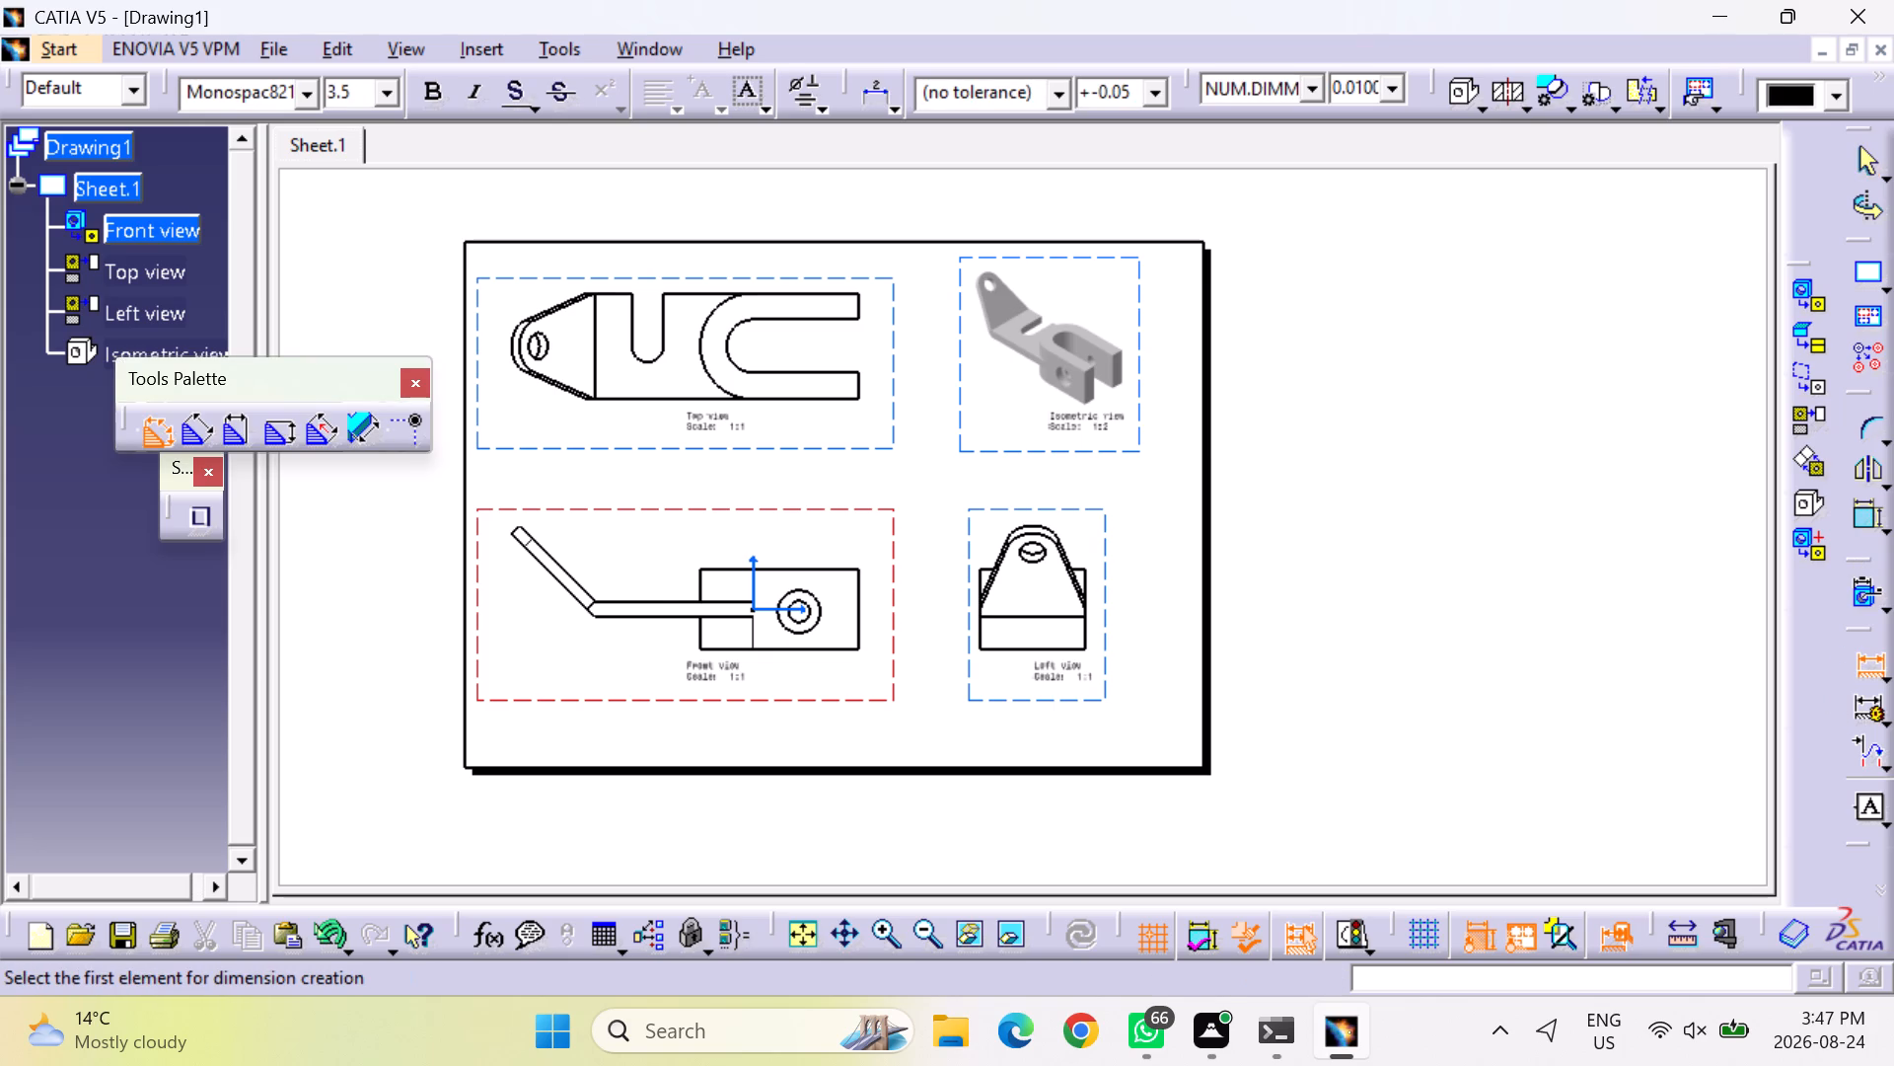
{"action": "left_click", "coordinate": [623, 615]}
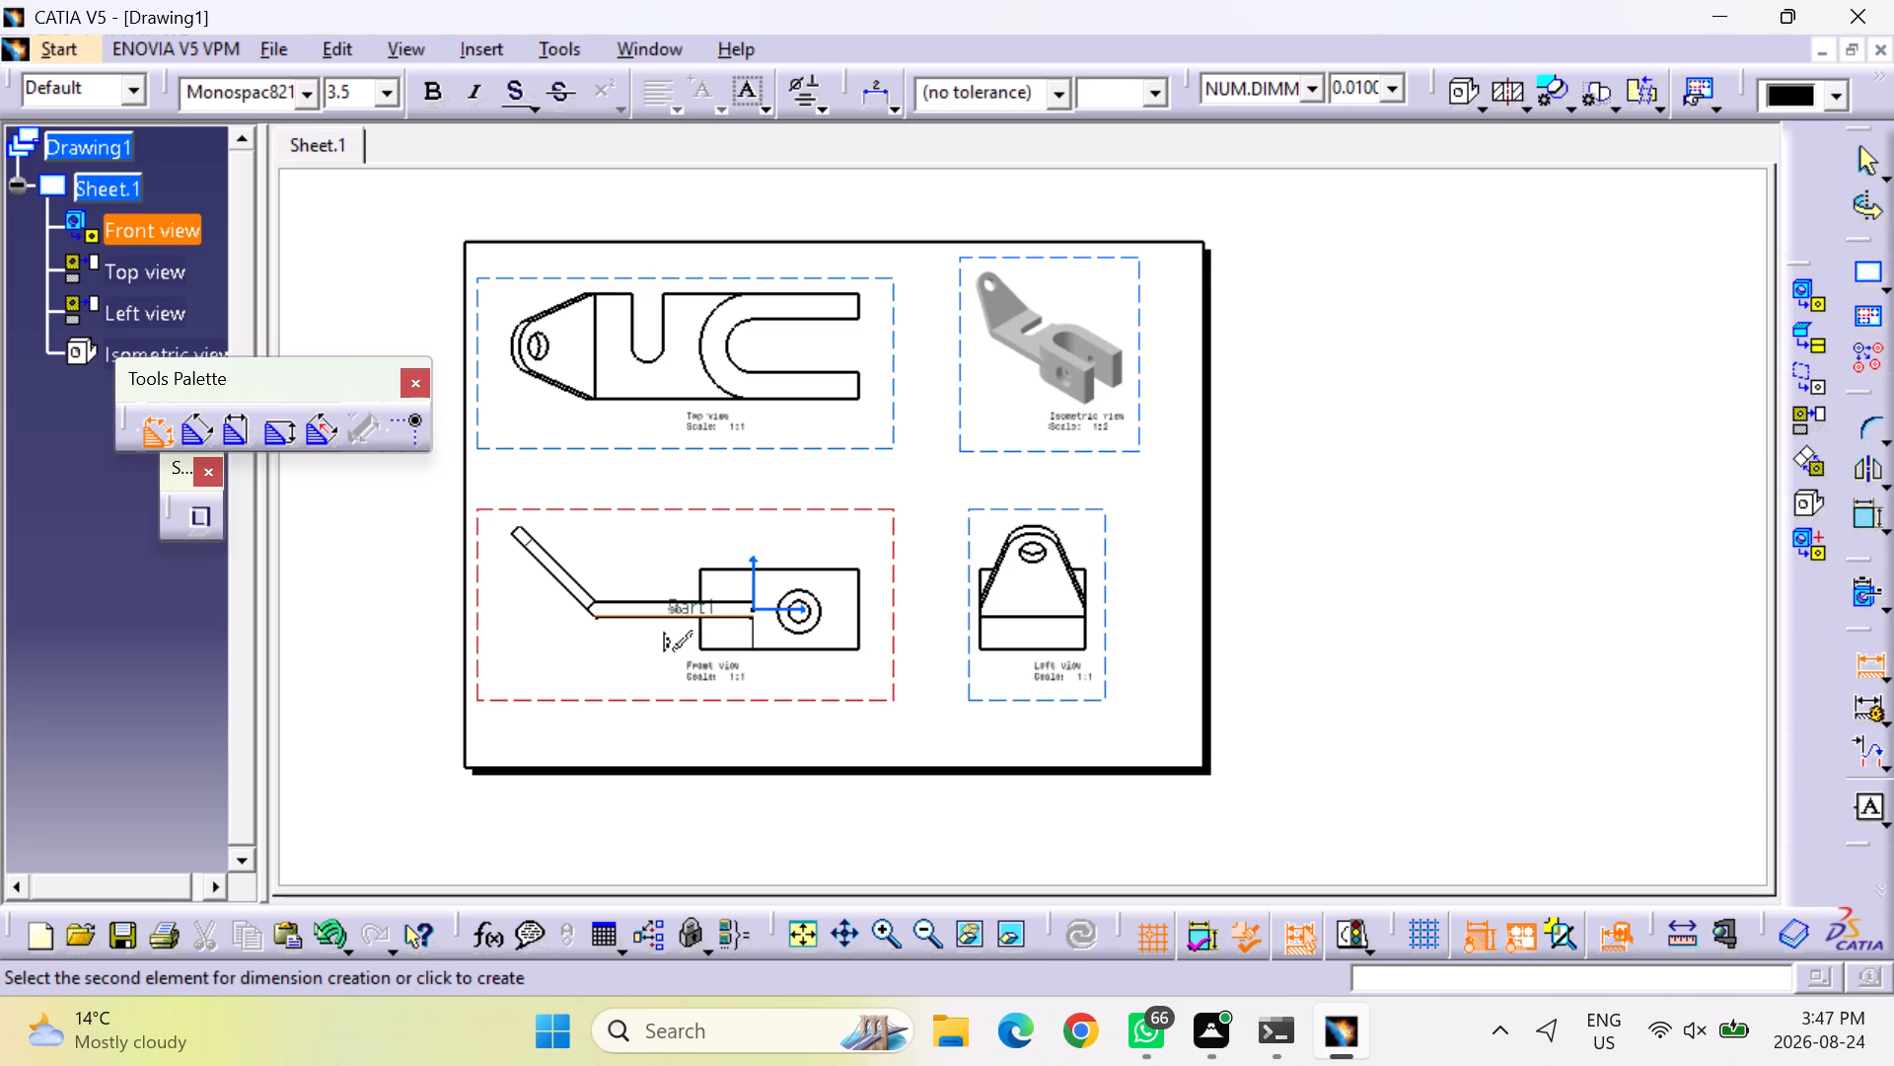
{"action": "left_click", "coordinate": [626, 601]}
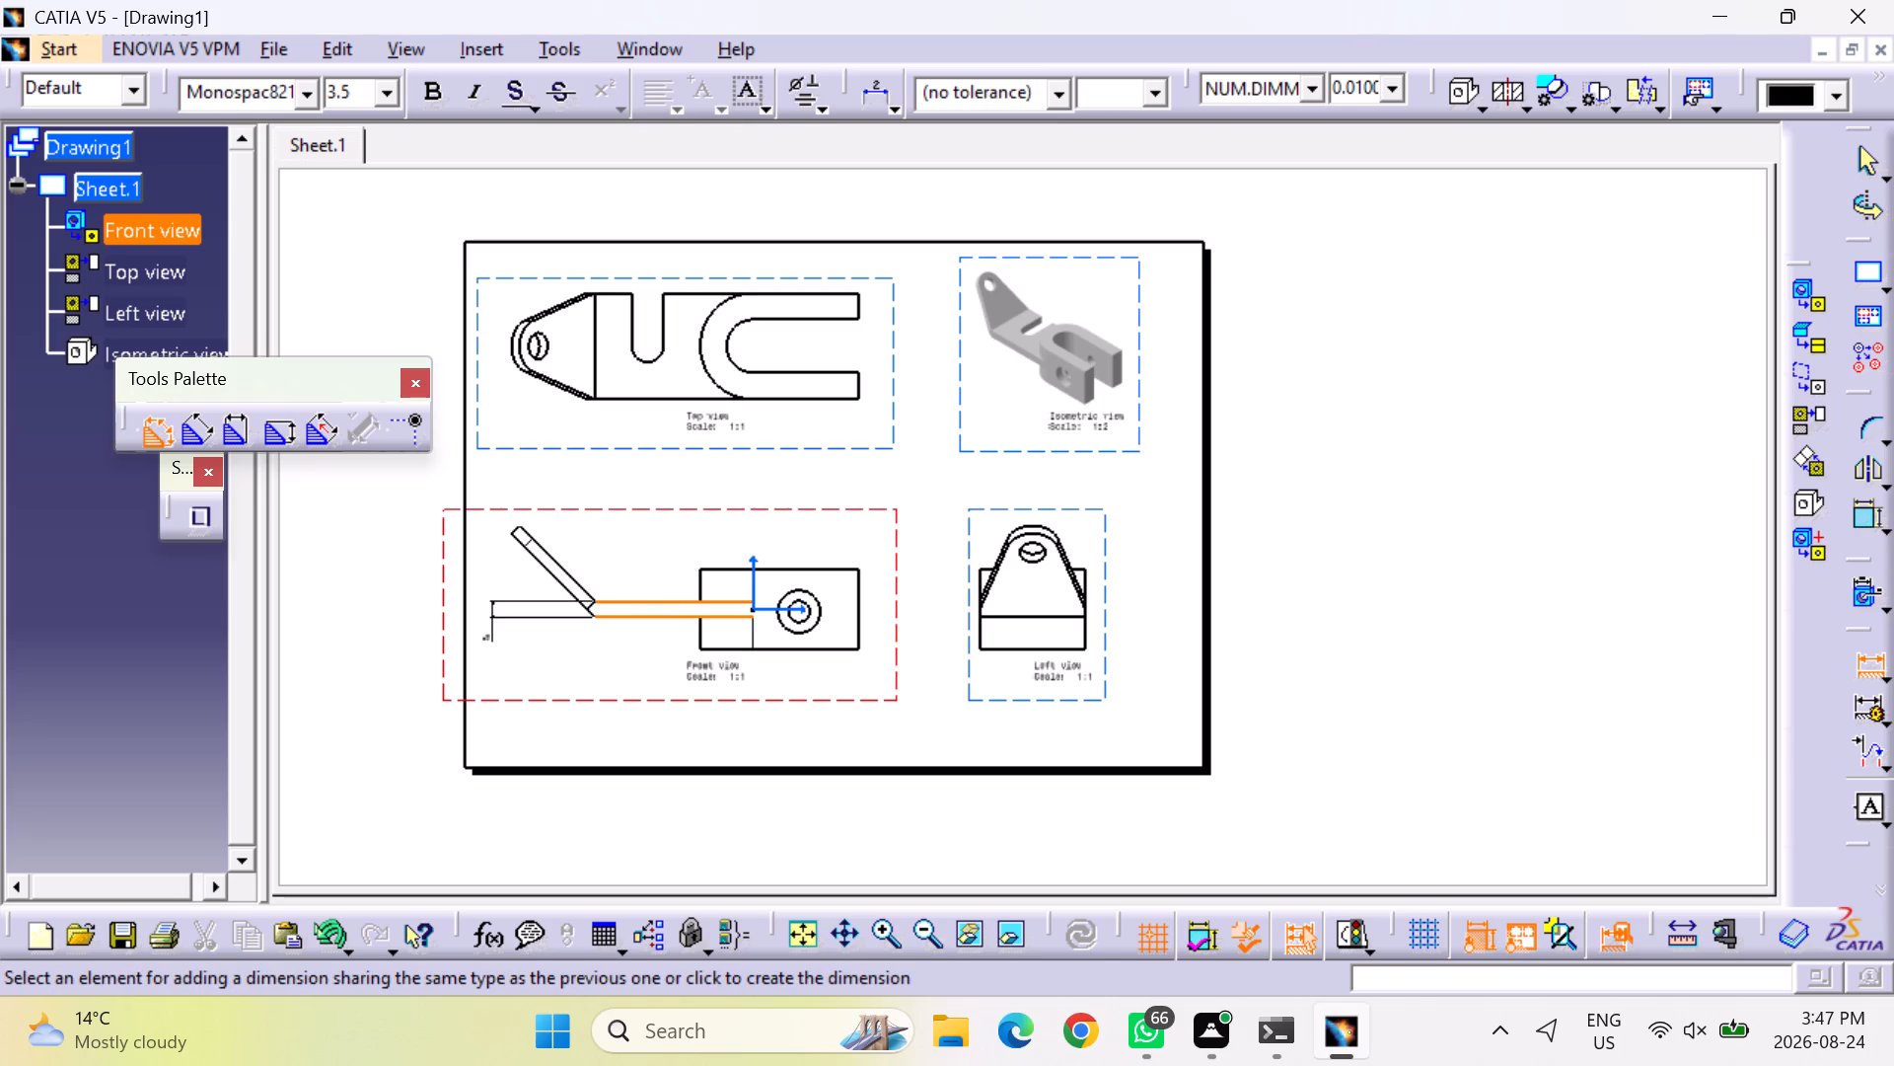
{"action": "left_click", "coordinate": [494, 638]}
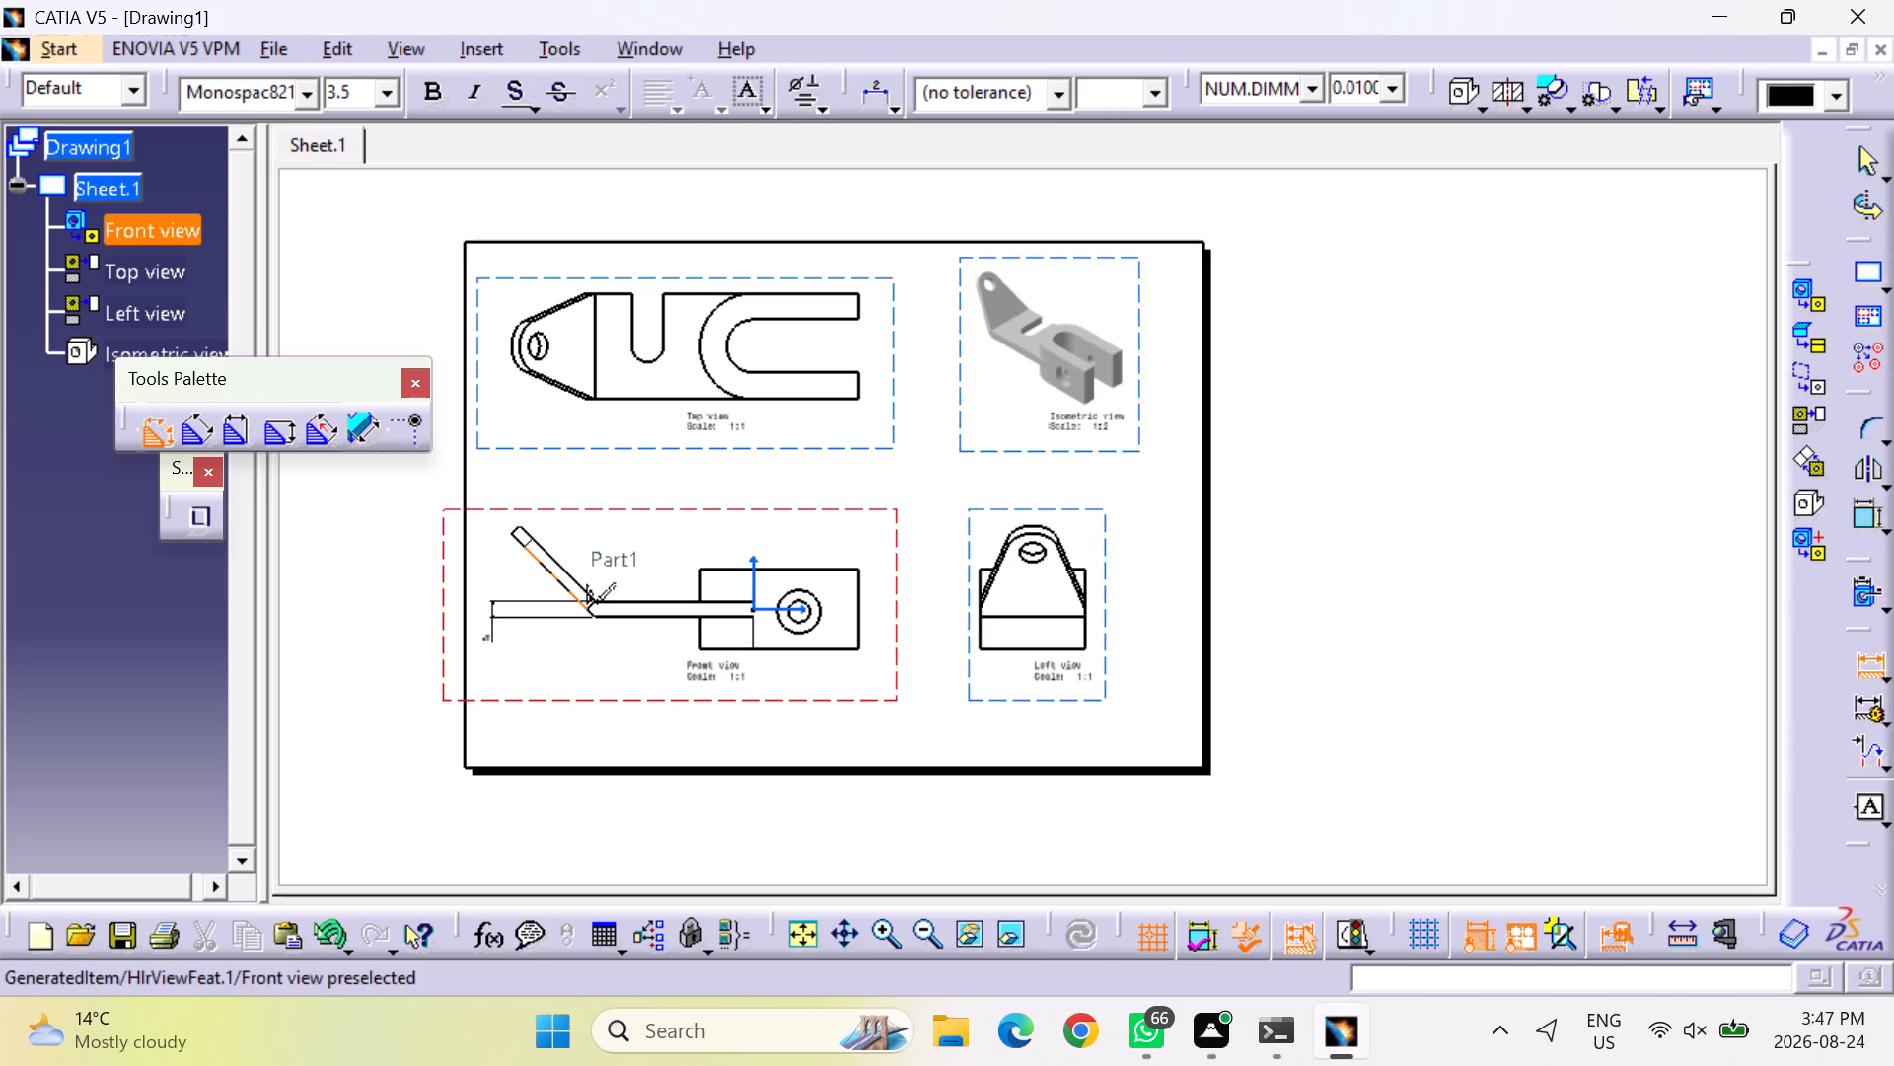
Dimension the inclined arm's thickness beyond its free end and its length alongside its upper edge in the front view.
{"action": "left_click", "coordinate": [545, 570]}
{"action": "left_click", "coordinate": [555, 555]}
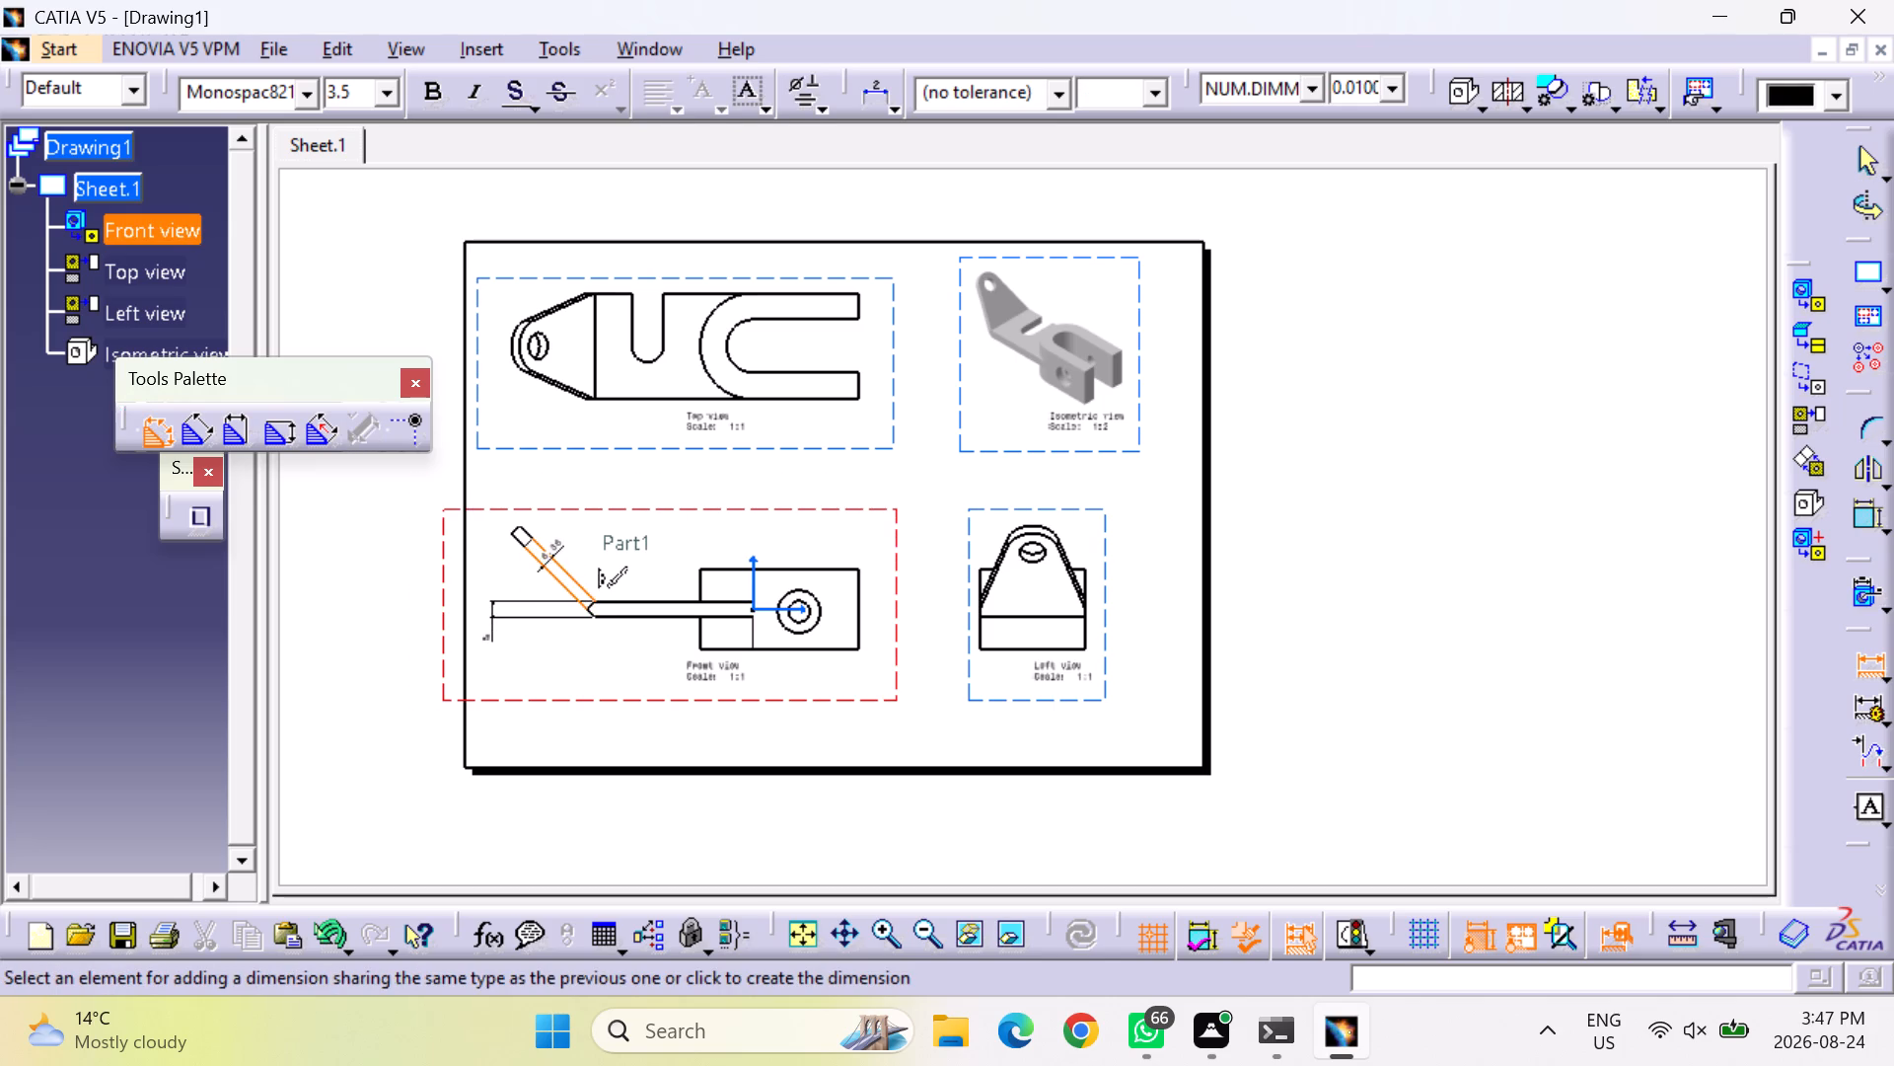
{"action": "left_click", "coordinate": [480, 505]}
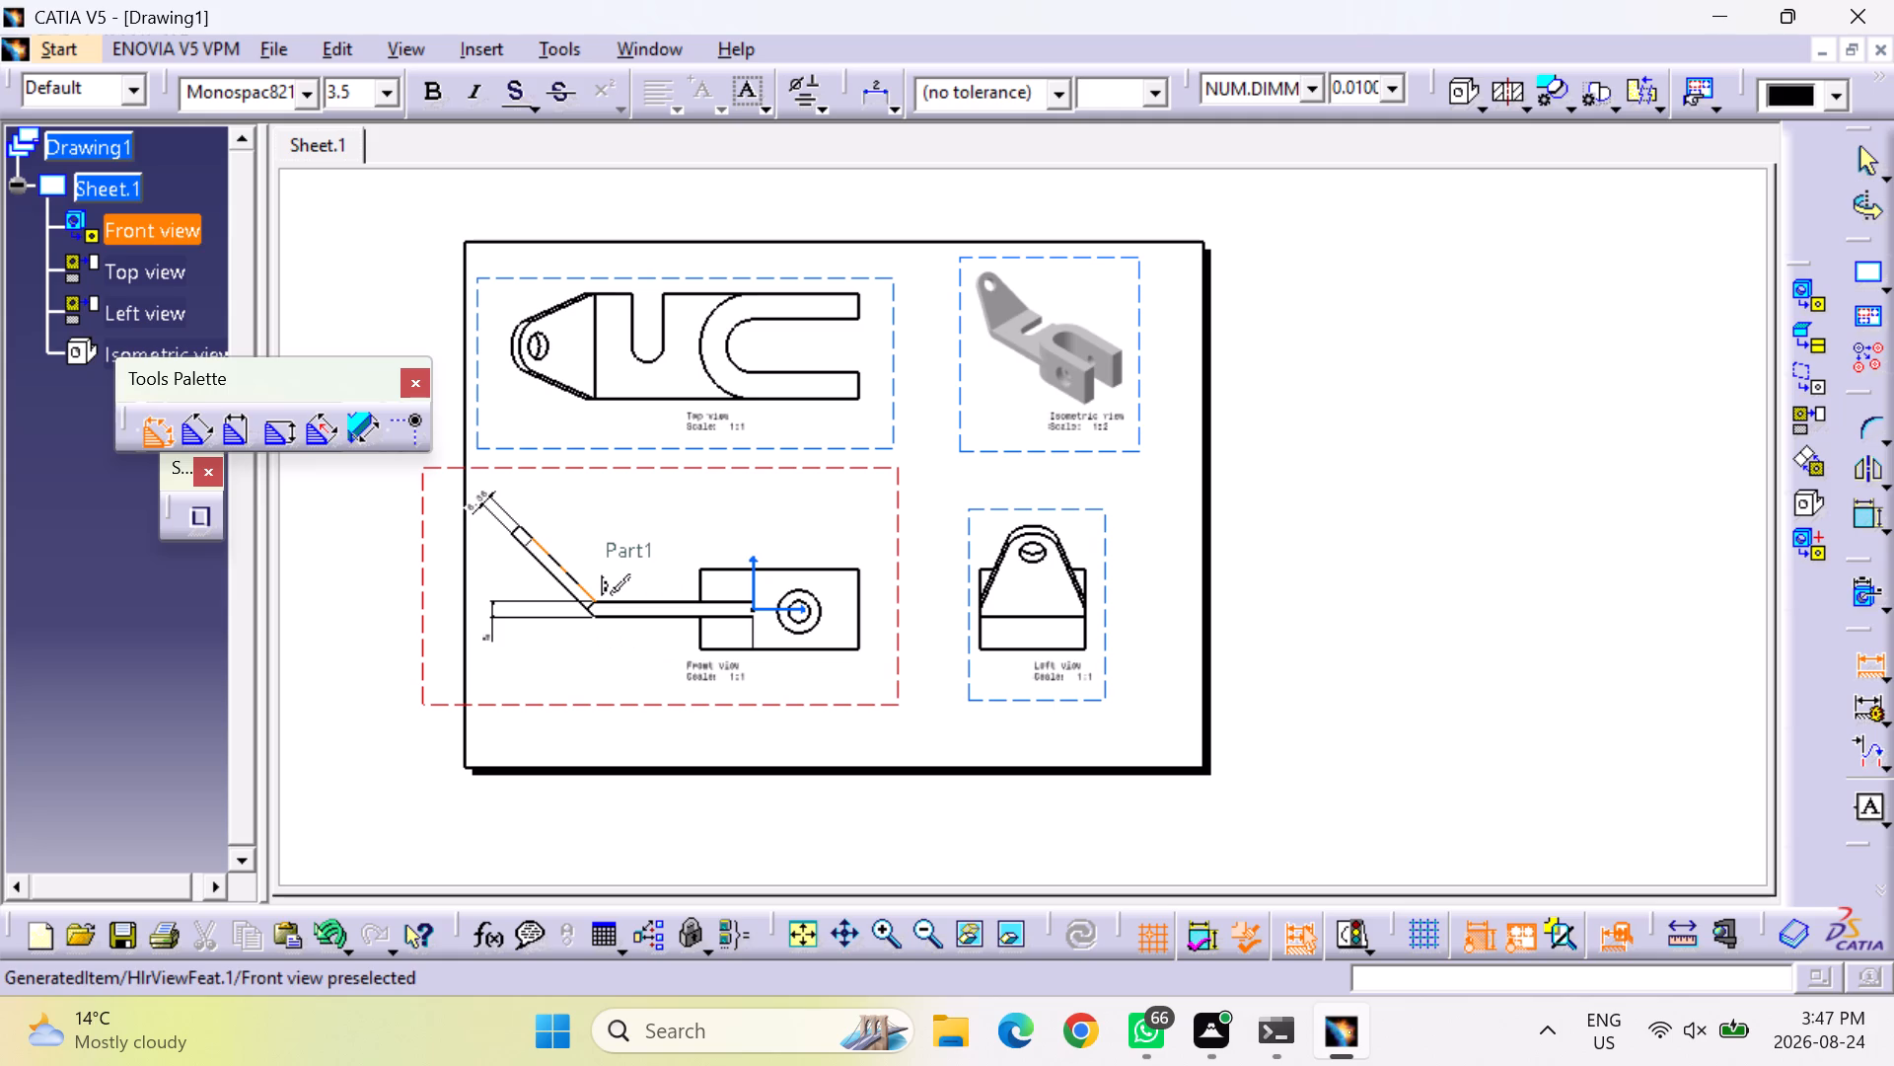
{"action": "left_click", "coordinate": [558, 560]}
{"action": "left_click", "coordinate": [589, 521]}
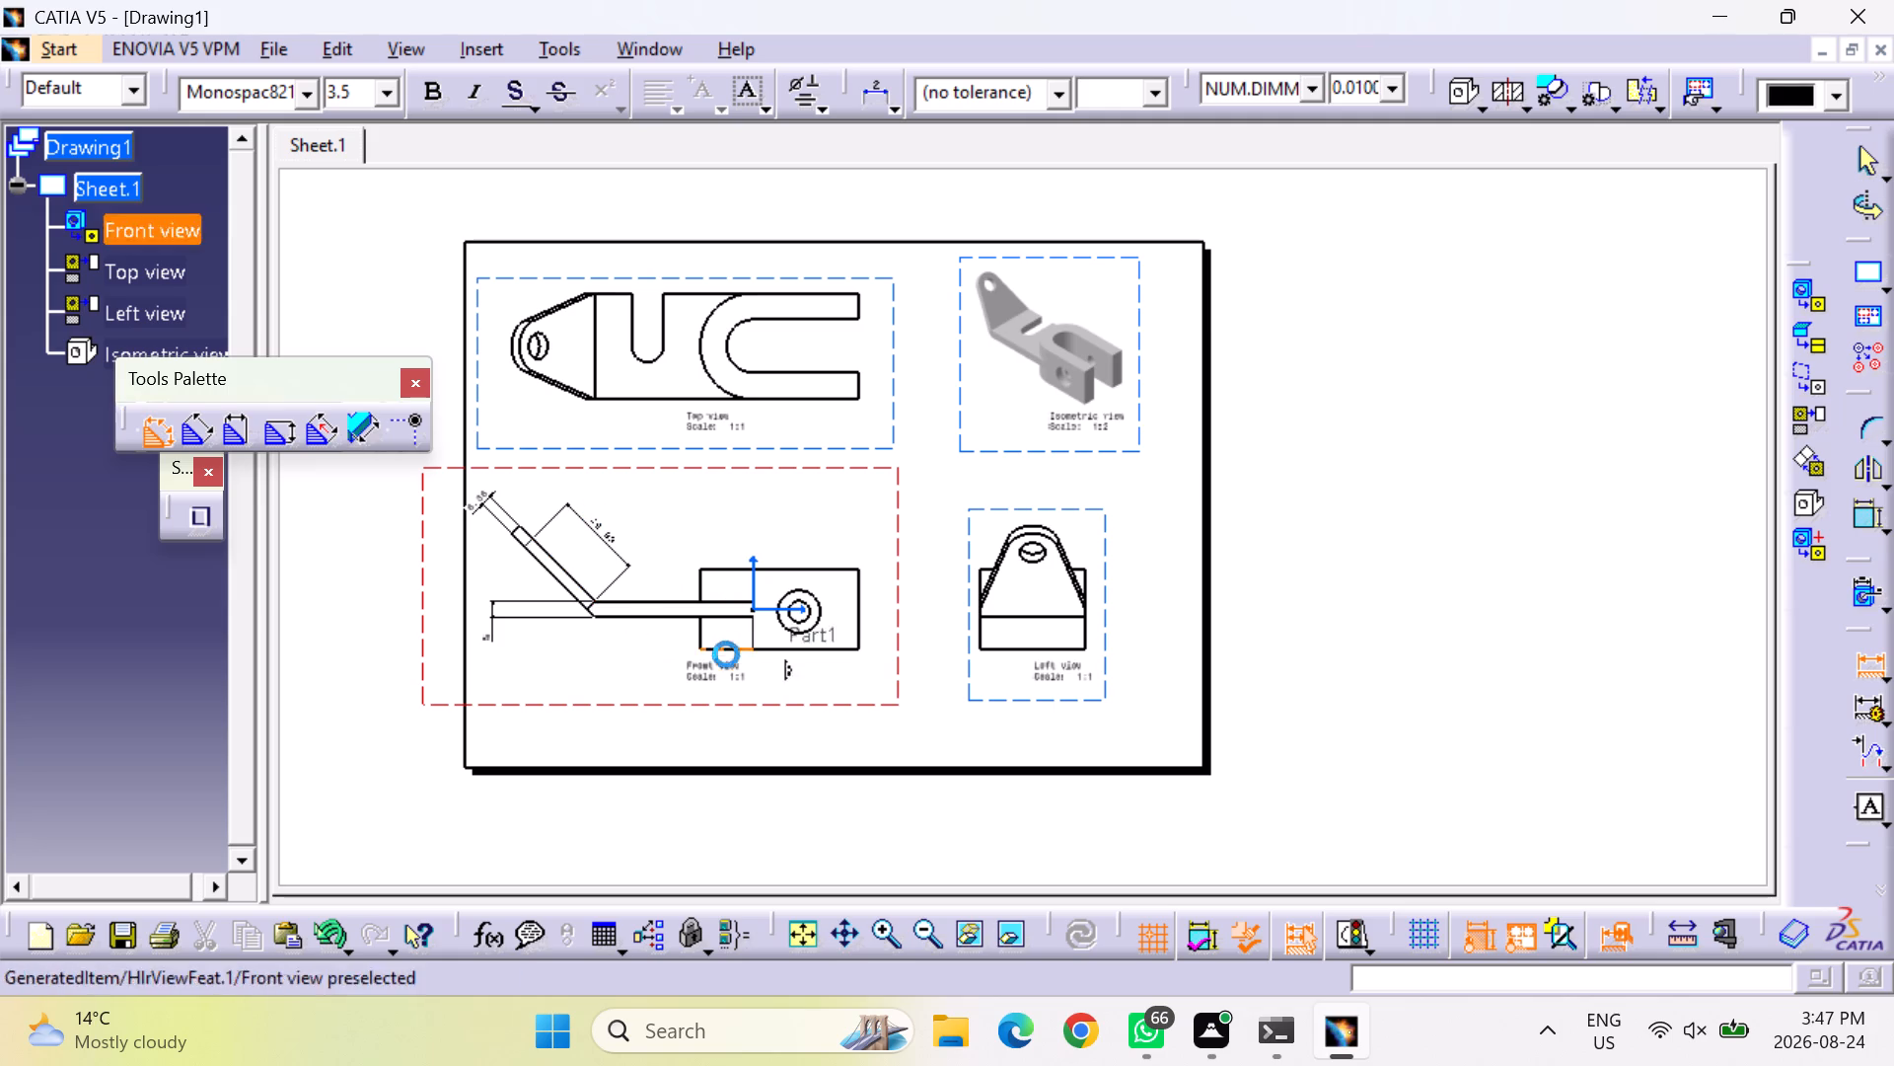
Dimension the diameters of the inner and outer concentric circles in the front view, placing both dimensions above the block.
{"action": "left_click", "coordinate": [809, 597]}
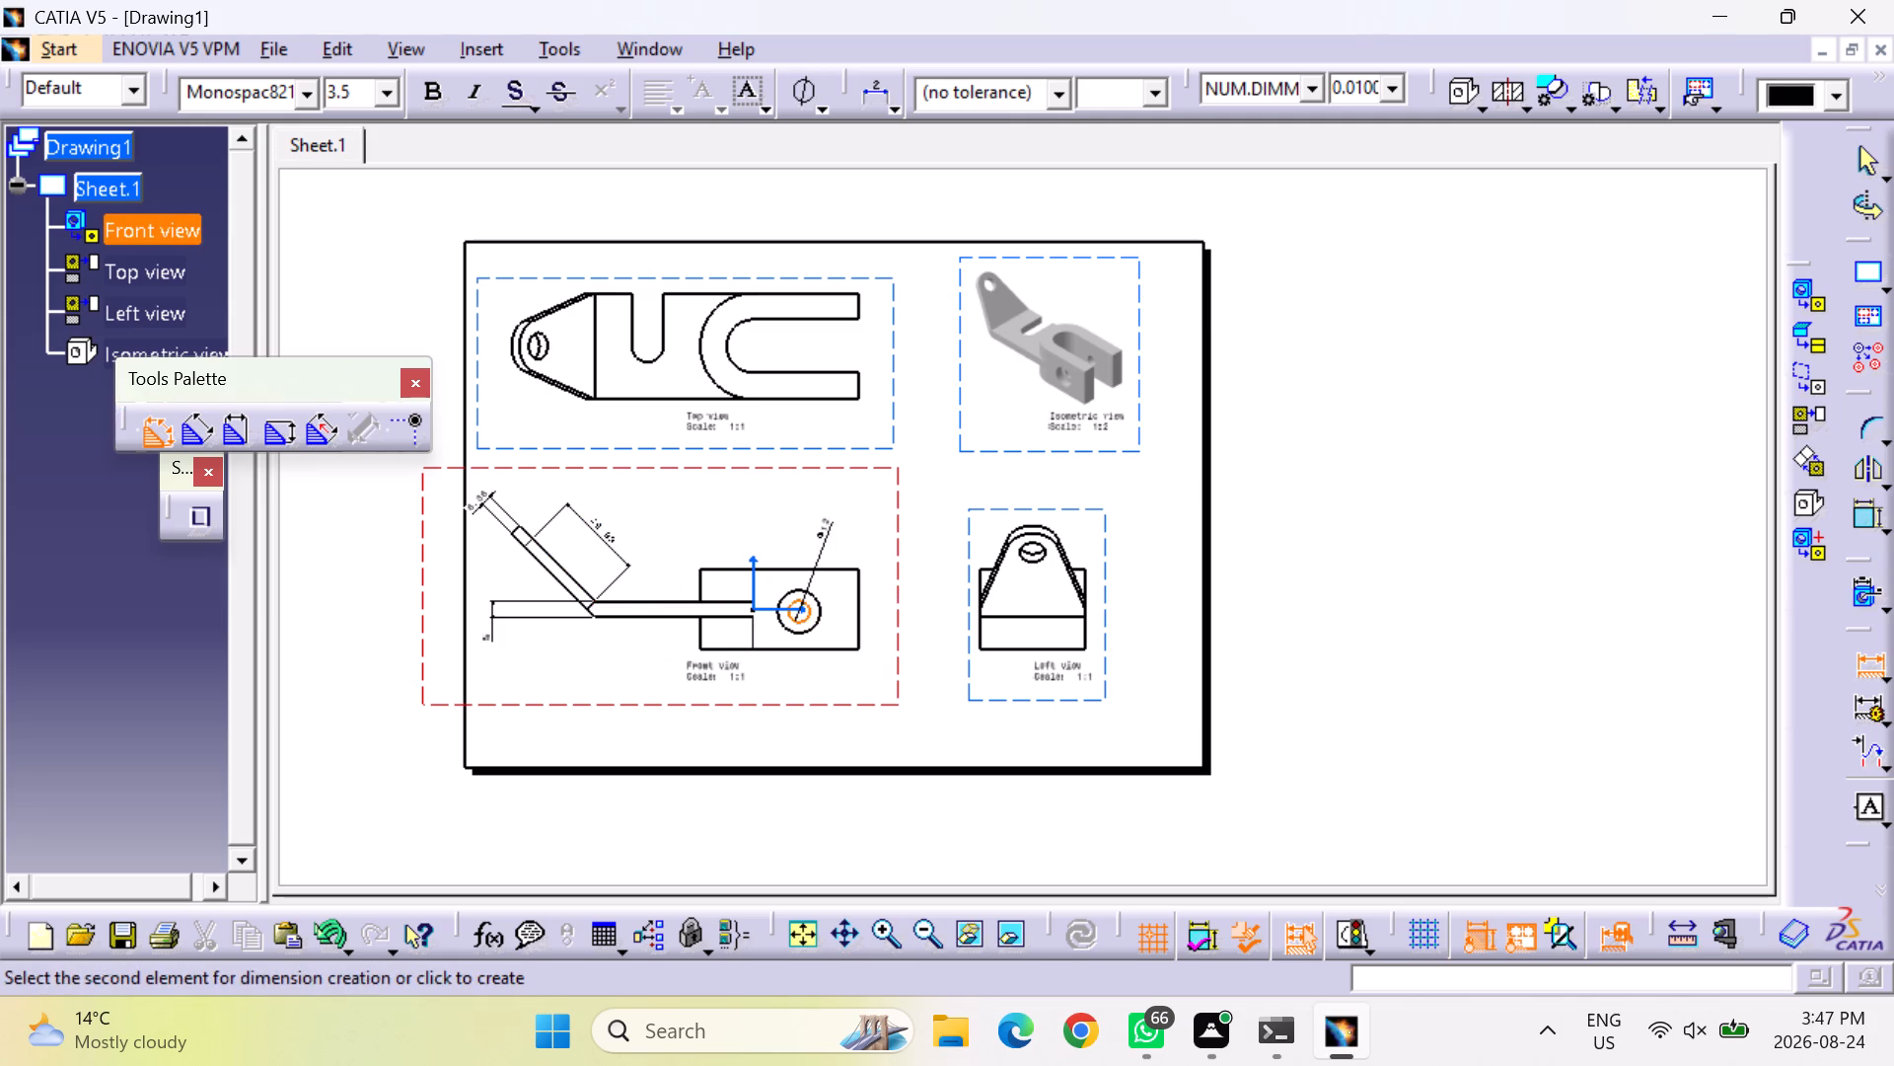
{"action": "left_click", "coordinate": [829, 525]}
{"action": "left_click", "coordinate": [821, 601]}
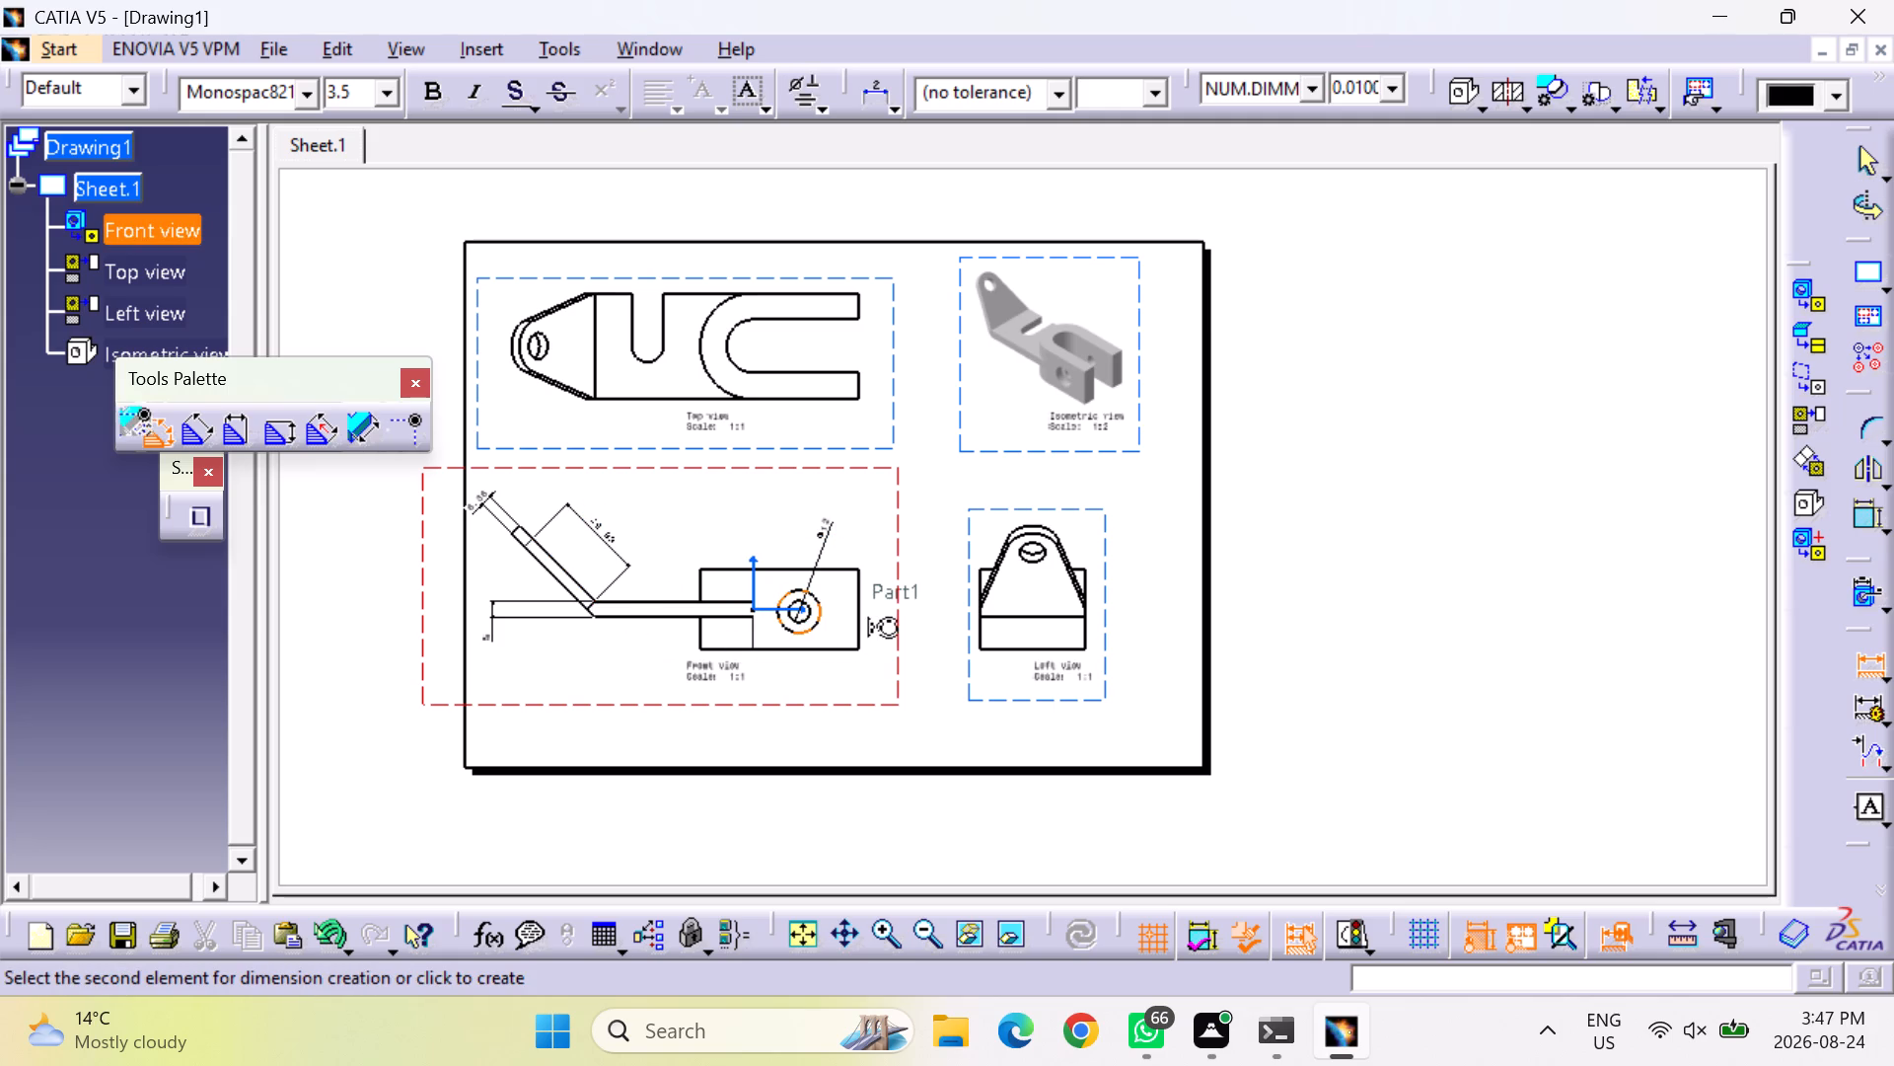
{"action": "left_click", "coordinate": [855, 539]}
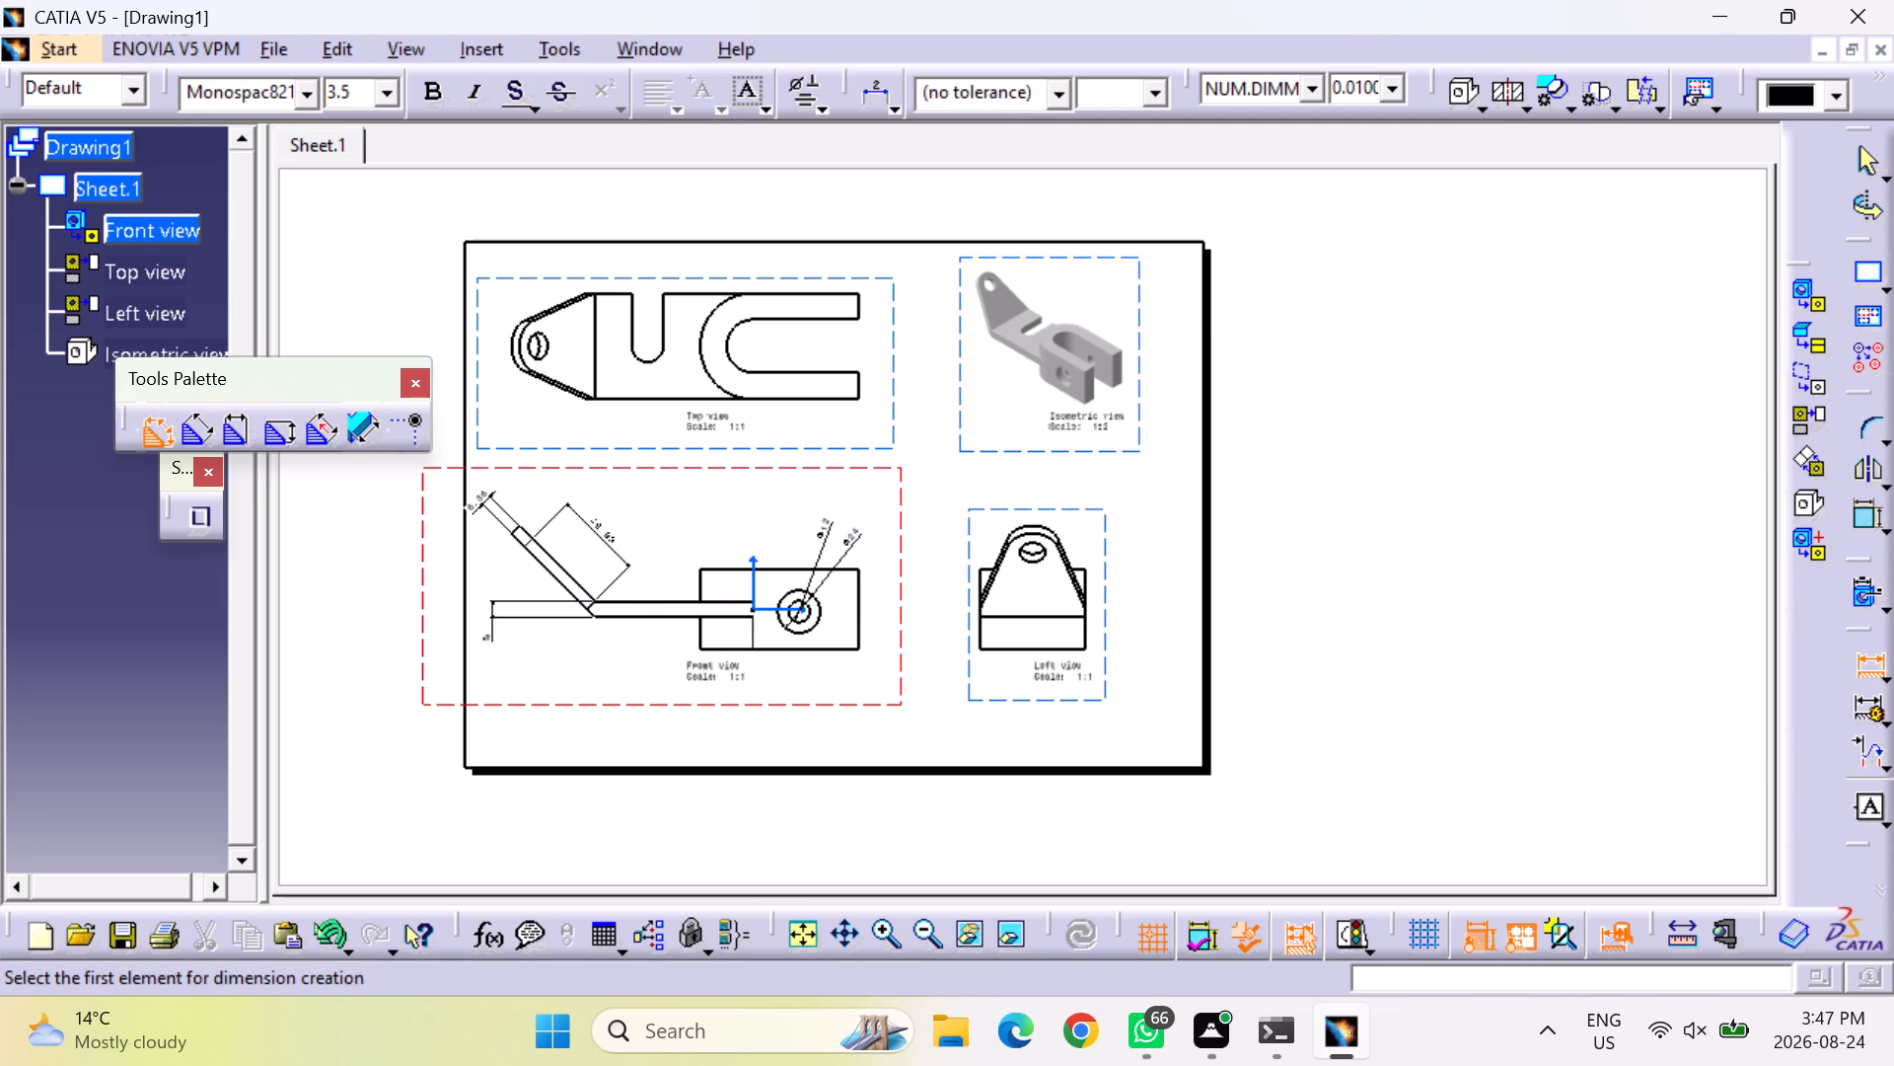
Dimension the outer and inner arcs of the U-shaped fork in the top view as radii.
{"action": "left_click", "coordinate": [699, 344]}
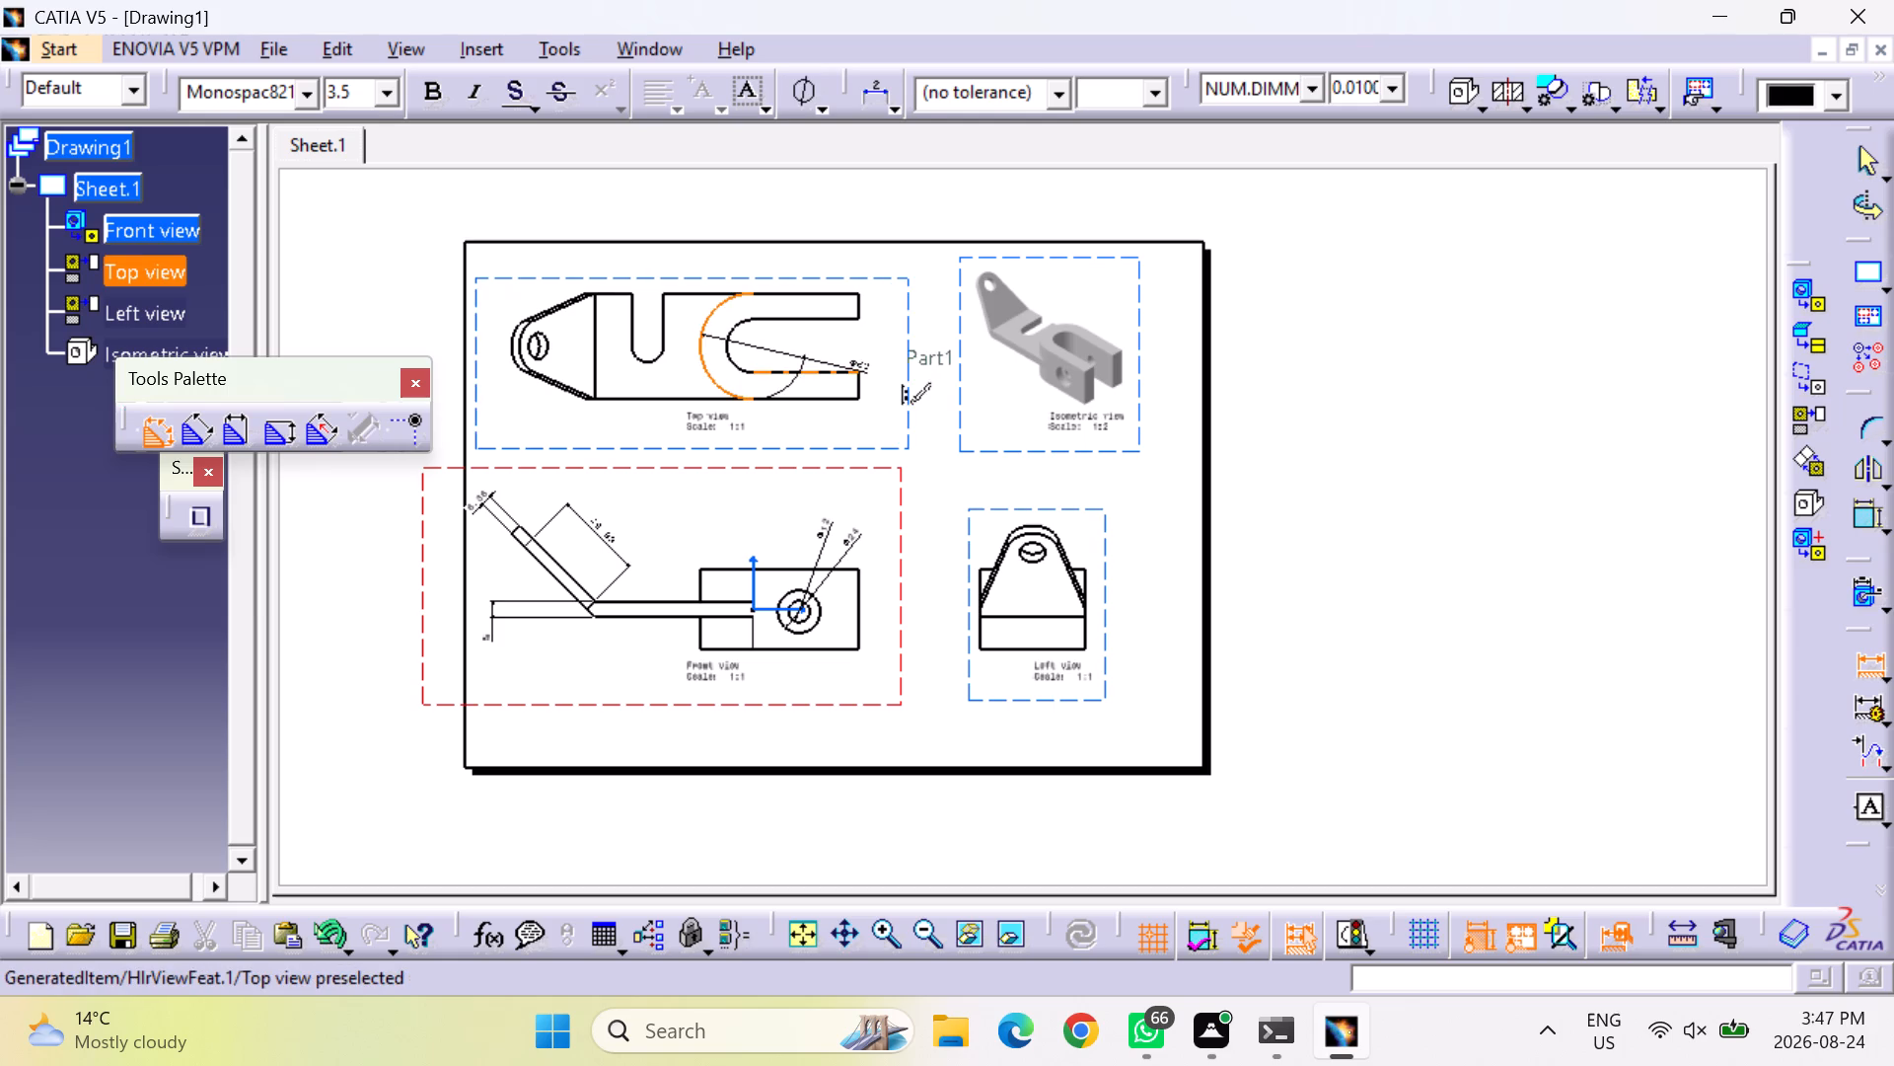
{"action": "right_click", "coordinate": [838, 356]}
{"action": "left_click", "coordinate": [867, 409]}
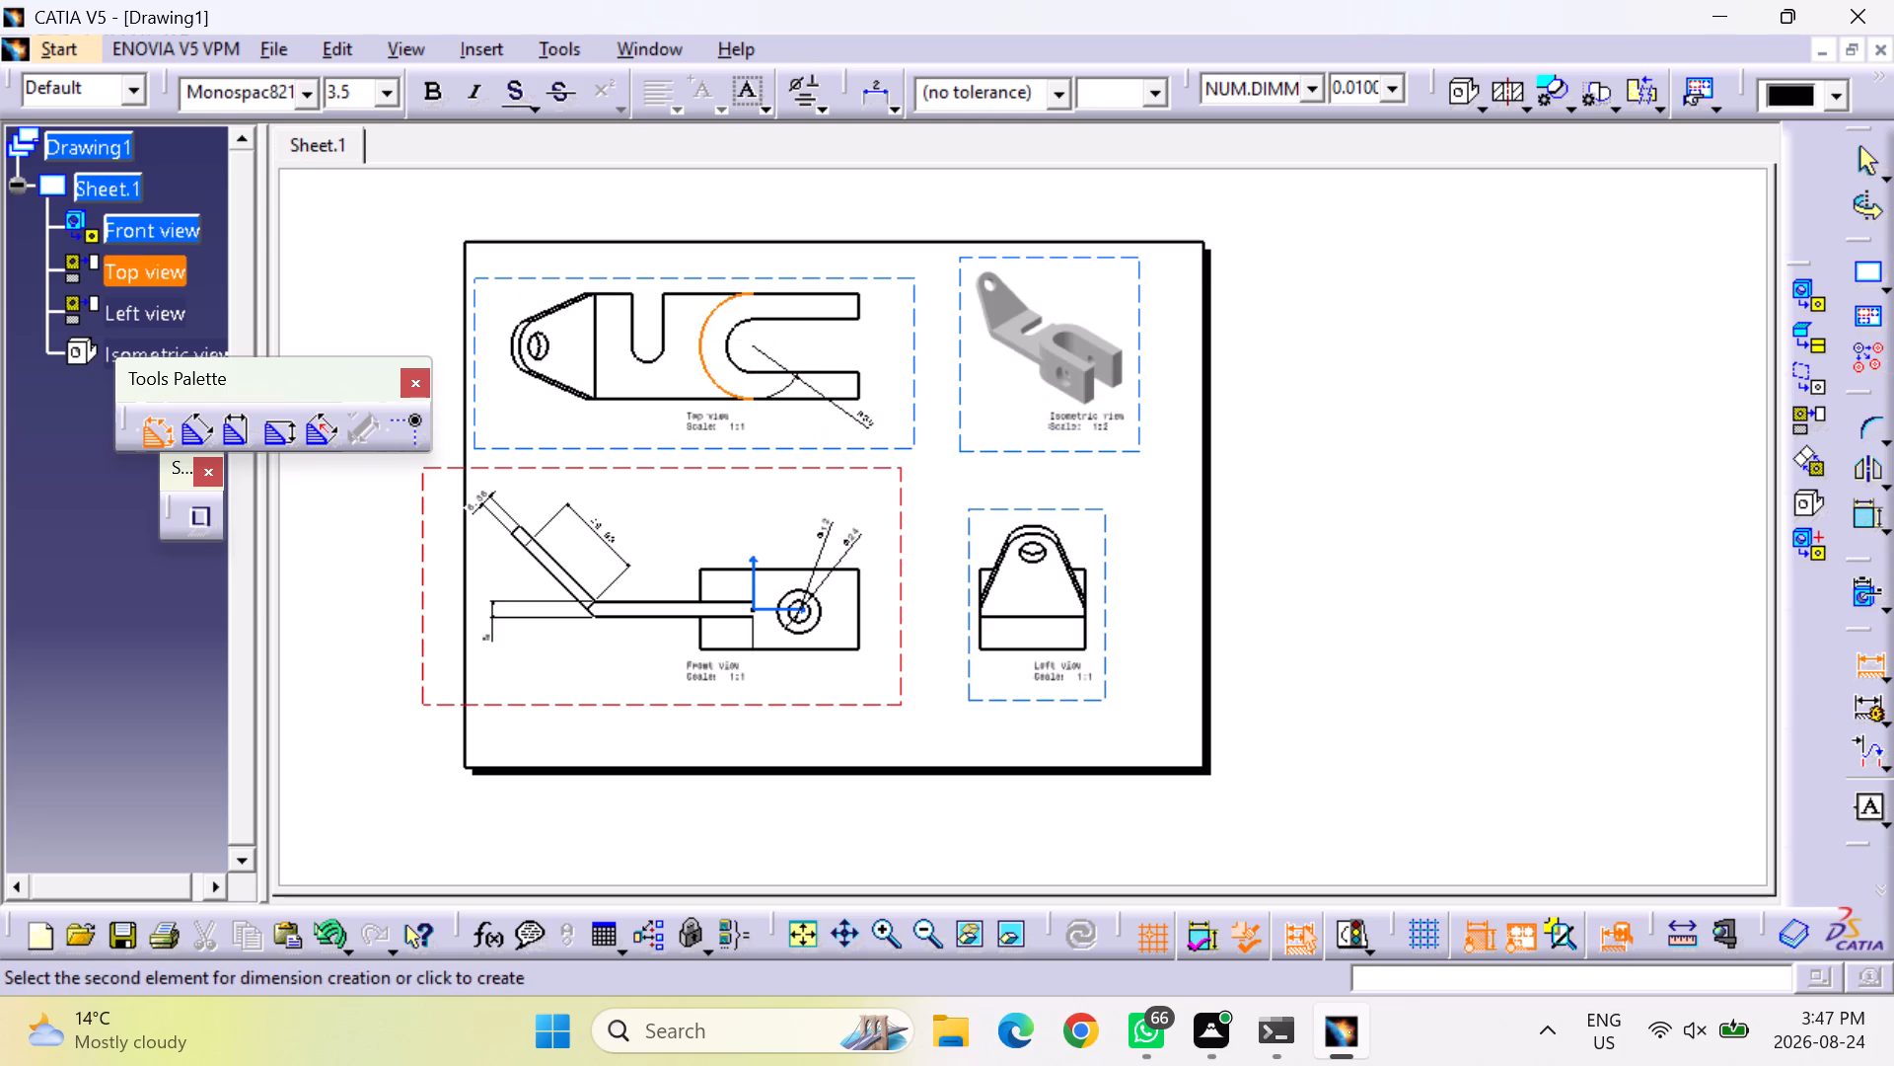
{"action": "left_click", "coordinate": [828, 438]}
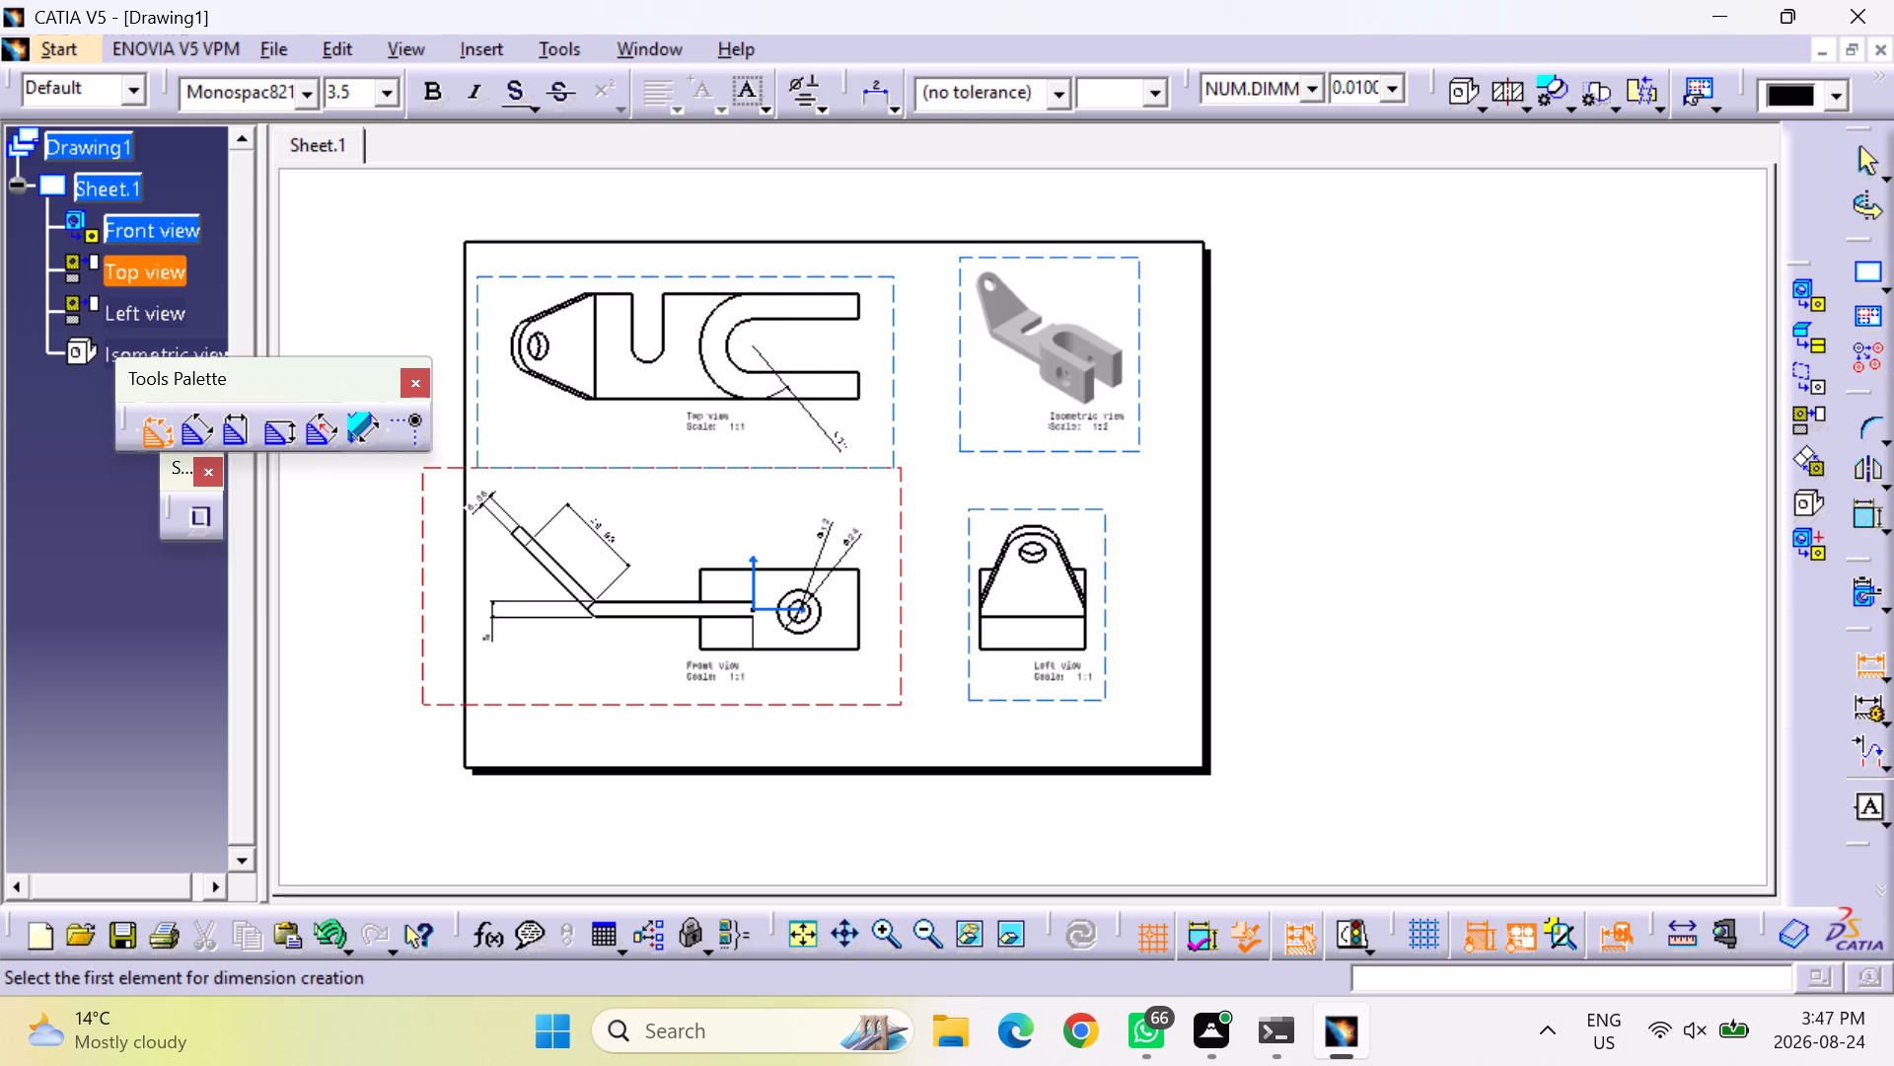
{"action": "left_click", "coordinate": [732, 336]}
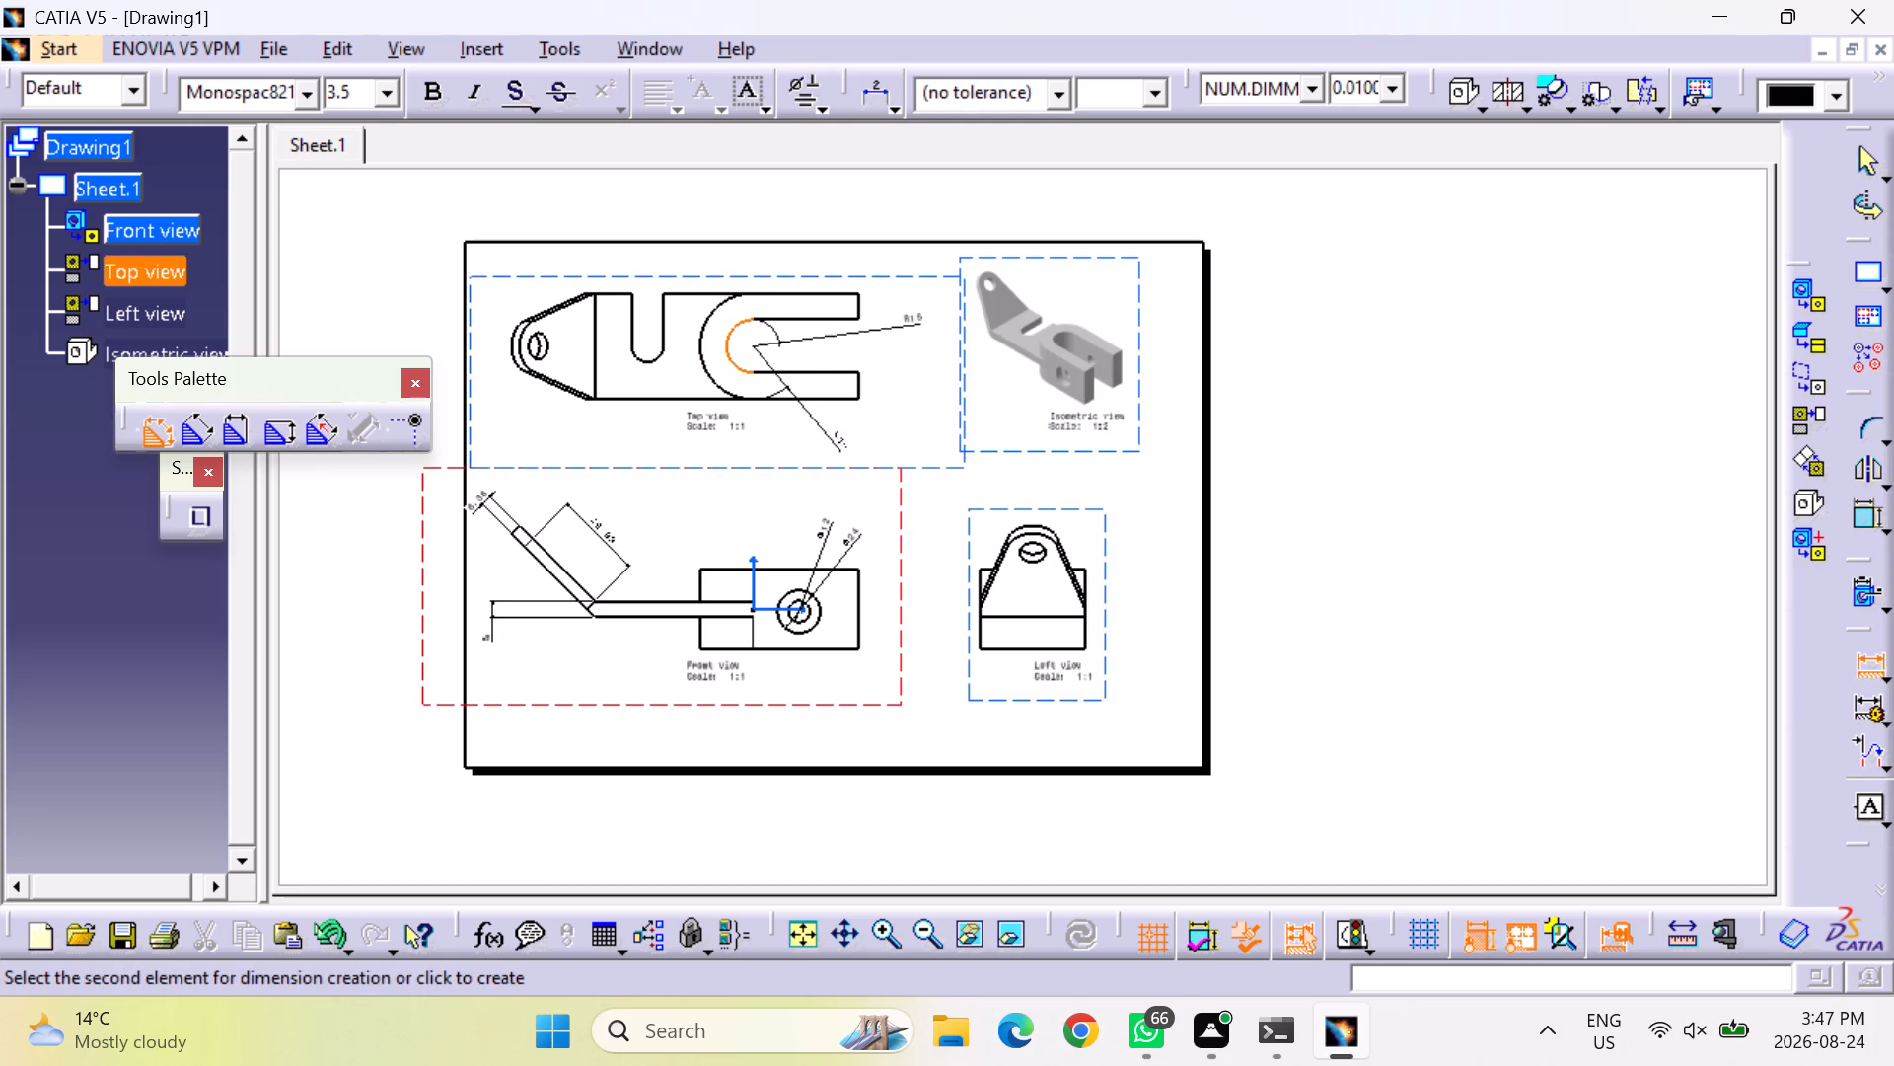
{"action": "left_click", "coordinate": [663, 254]}
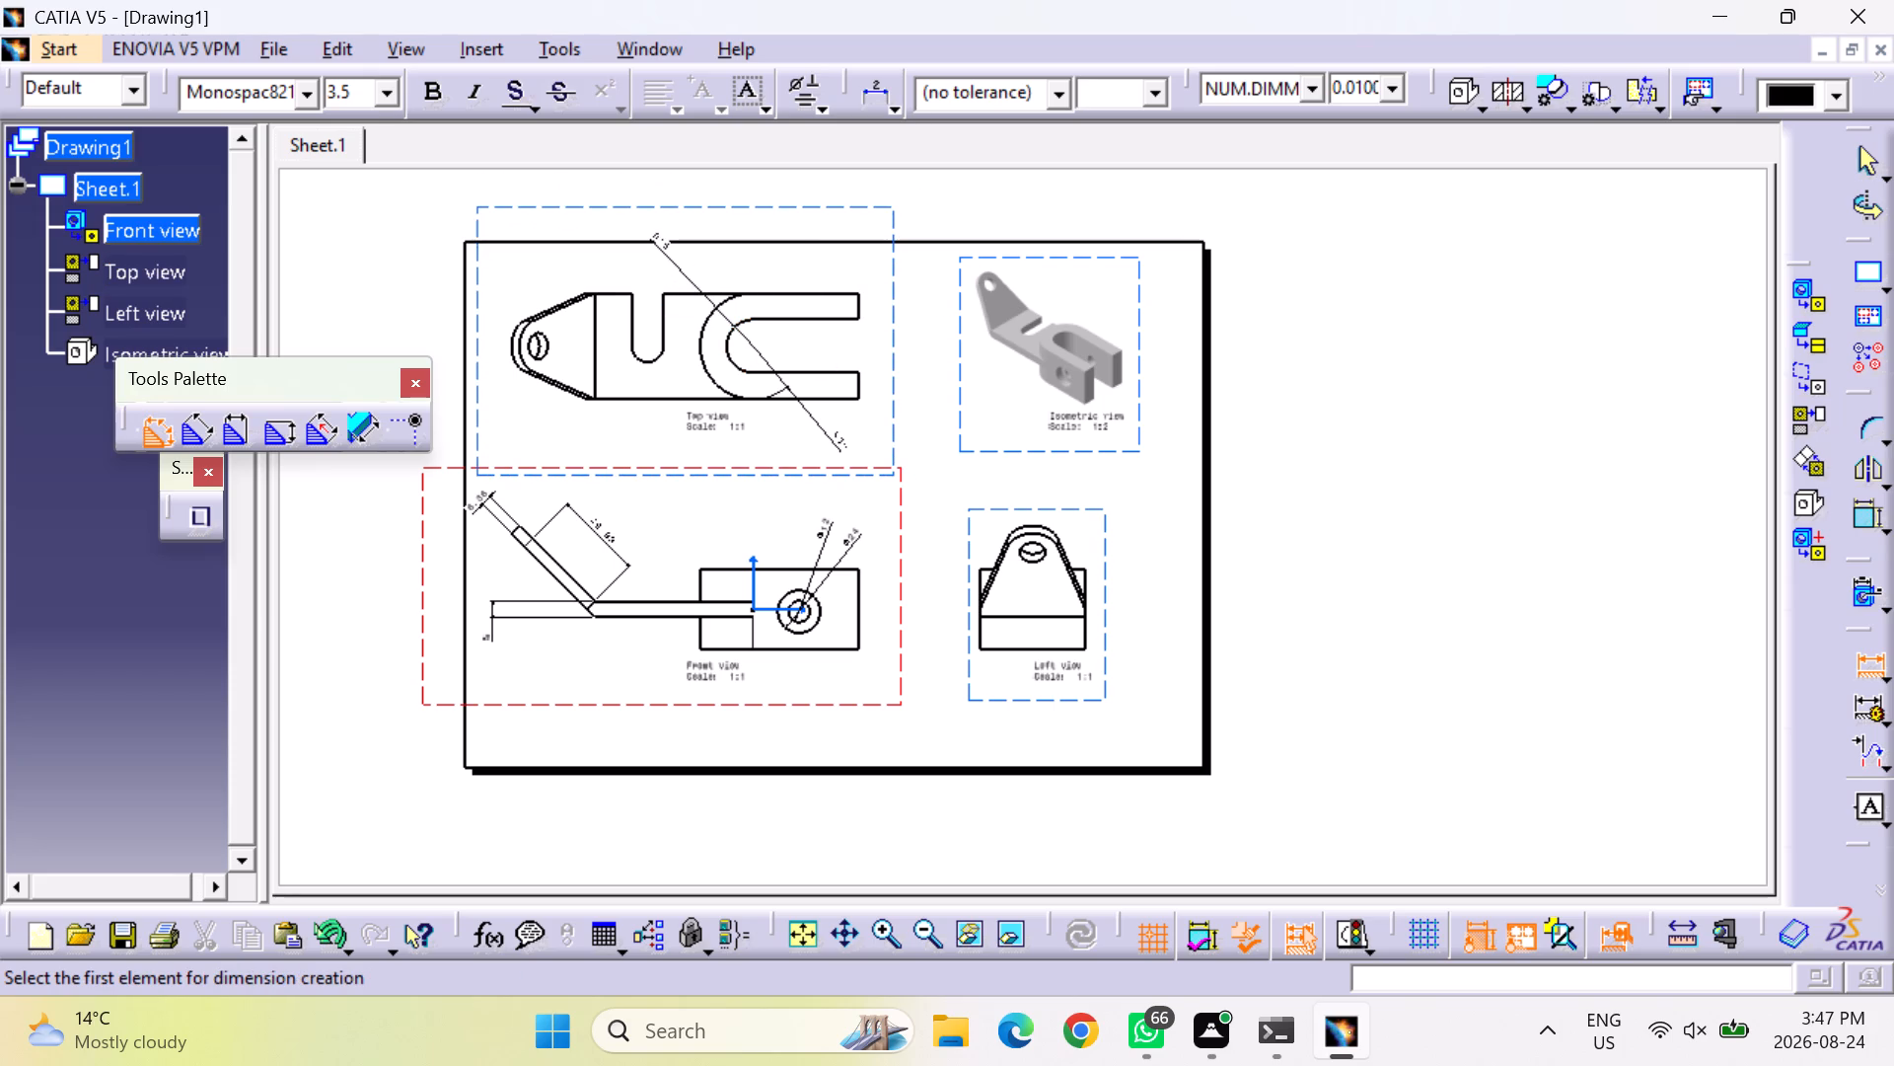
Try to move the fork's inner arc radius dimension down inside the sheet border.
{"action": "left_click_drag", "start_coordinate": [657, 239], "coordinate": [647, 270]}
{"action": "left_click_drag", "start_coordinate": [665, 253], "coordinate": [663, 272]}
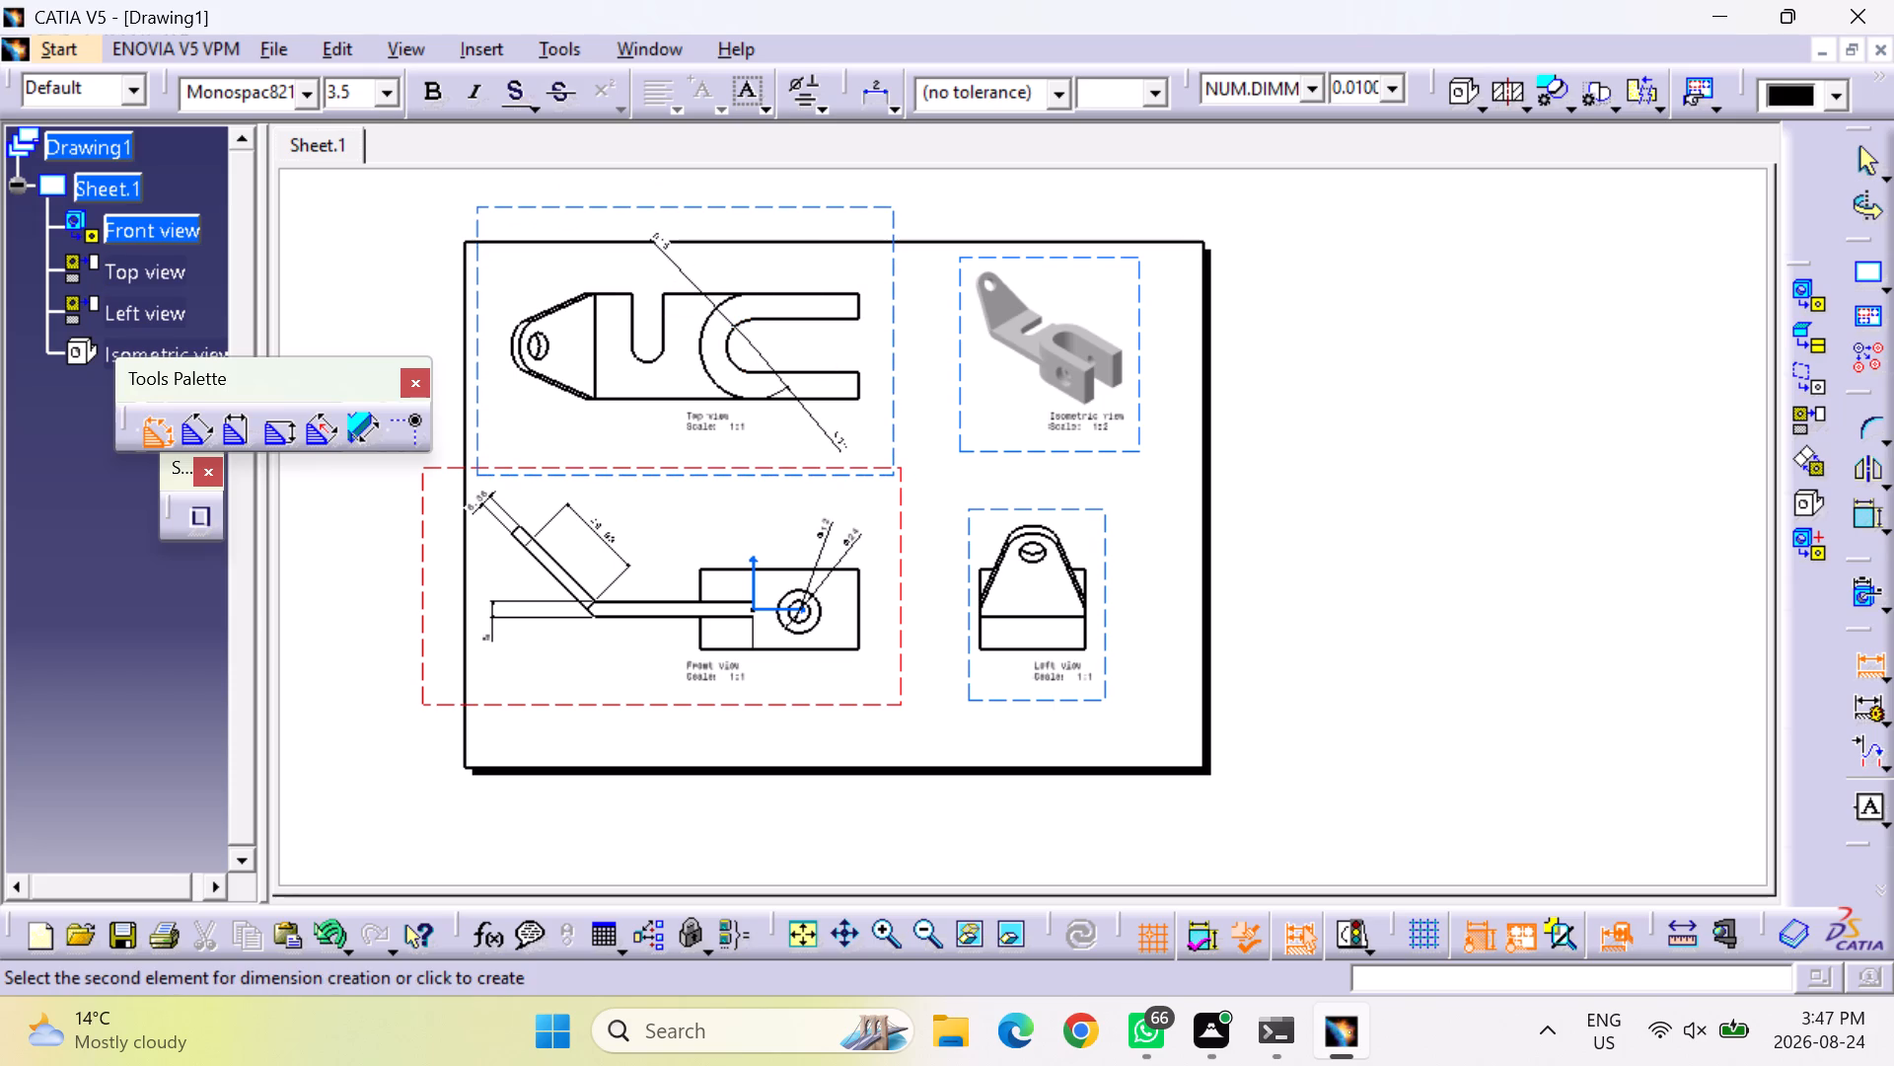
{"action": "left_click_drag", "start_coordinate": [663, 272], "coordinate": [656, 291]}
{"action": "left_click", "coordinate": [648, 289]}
Dimension the length and width of the fork's upper prong in the top view.
{"action": "left_click", "coordinate": [810, 322]}
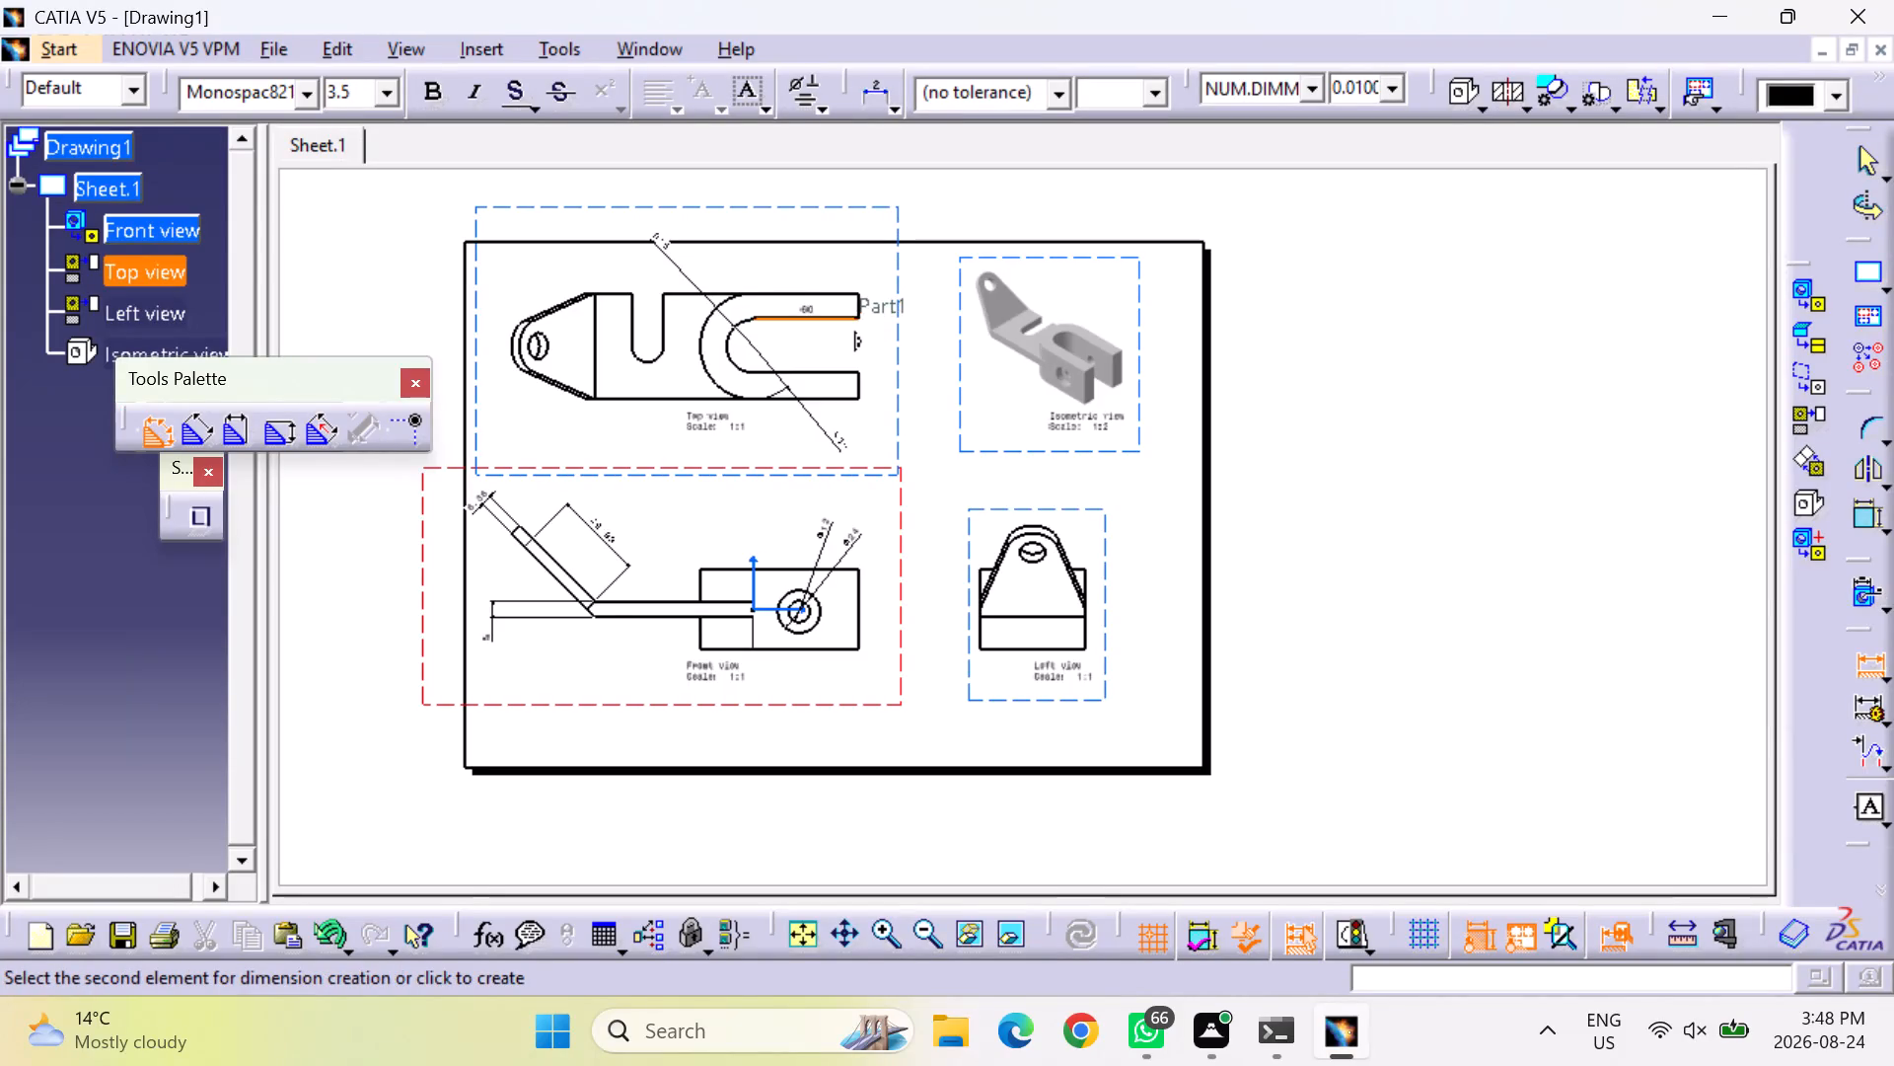
{"action": "left_click_drag", "start_coordinate": [810, 299], "coordinate": [812, 286]}
{"action": "left_click", "coordinate": [823, 264]}
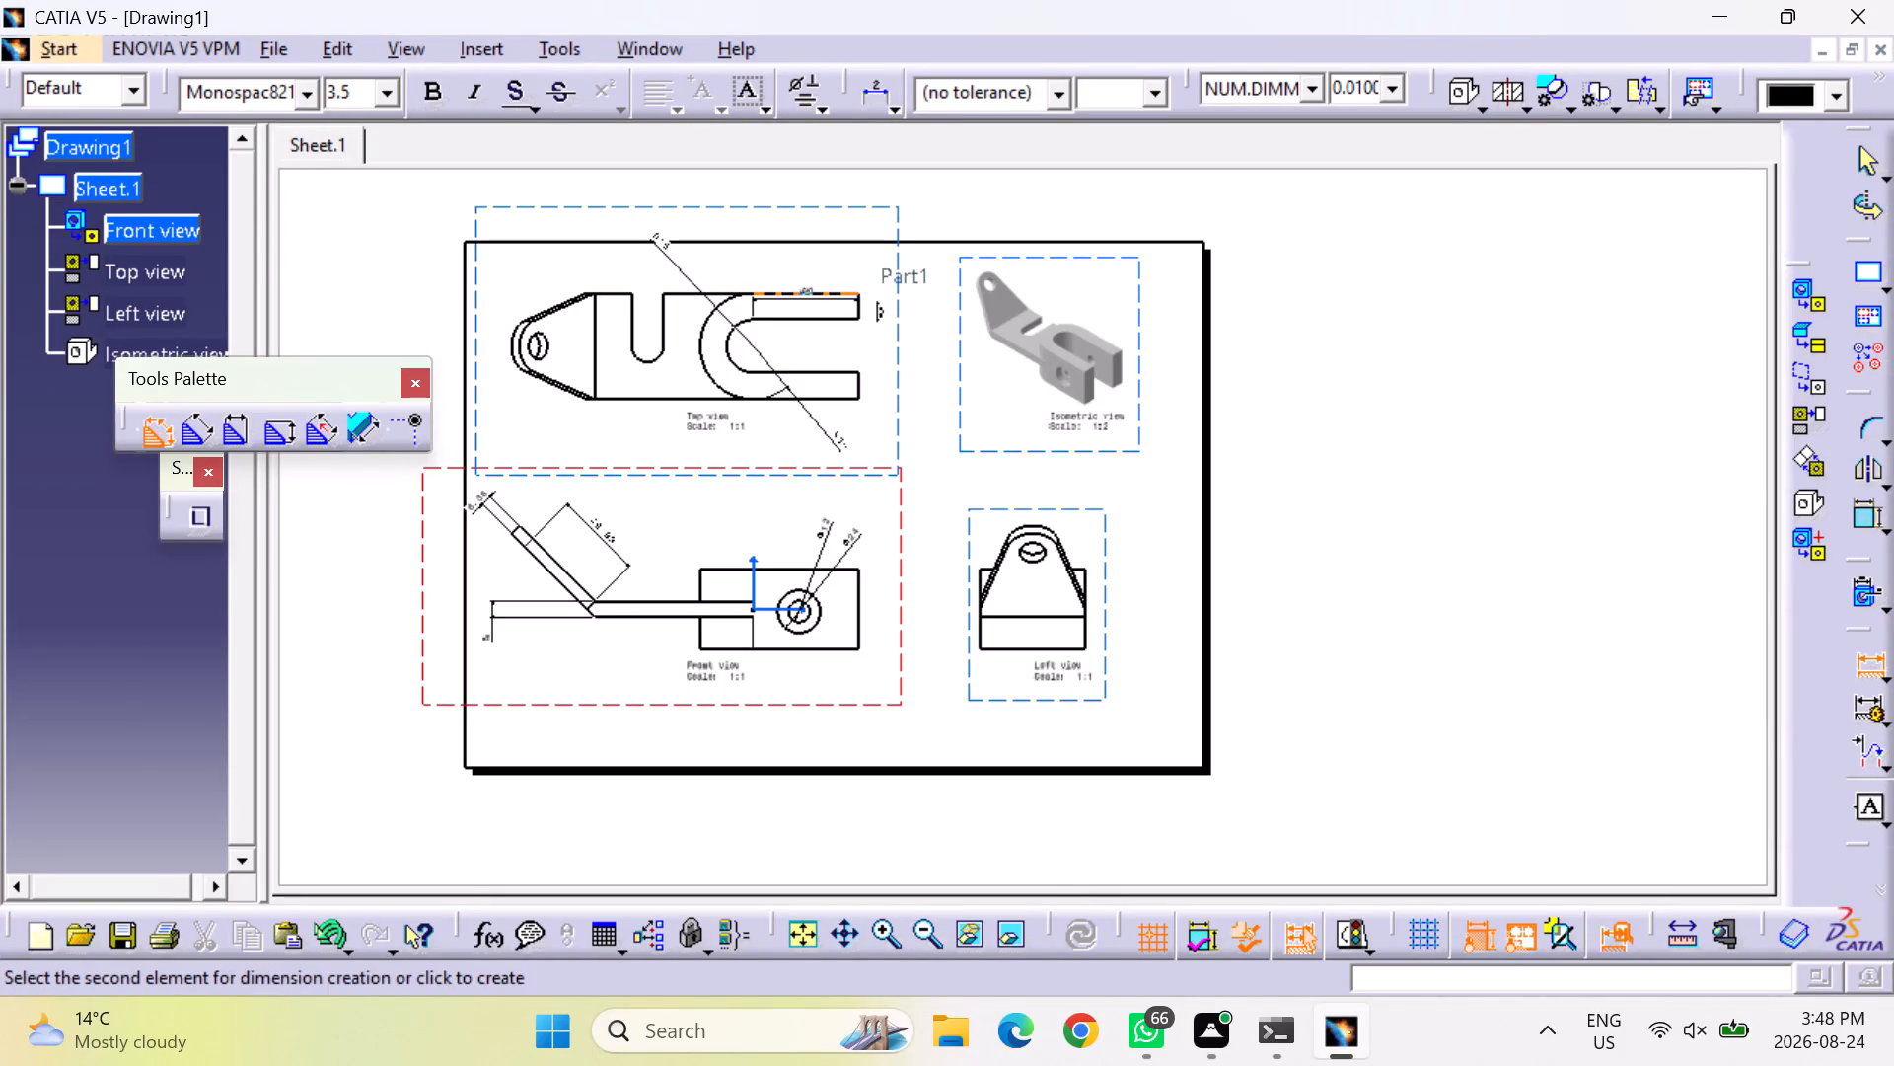
{"action": "left_click", "coordinate": [814, 320]}
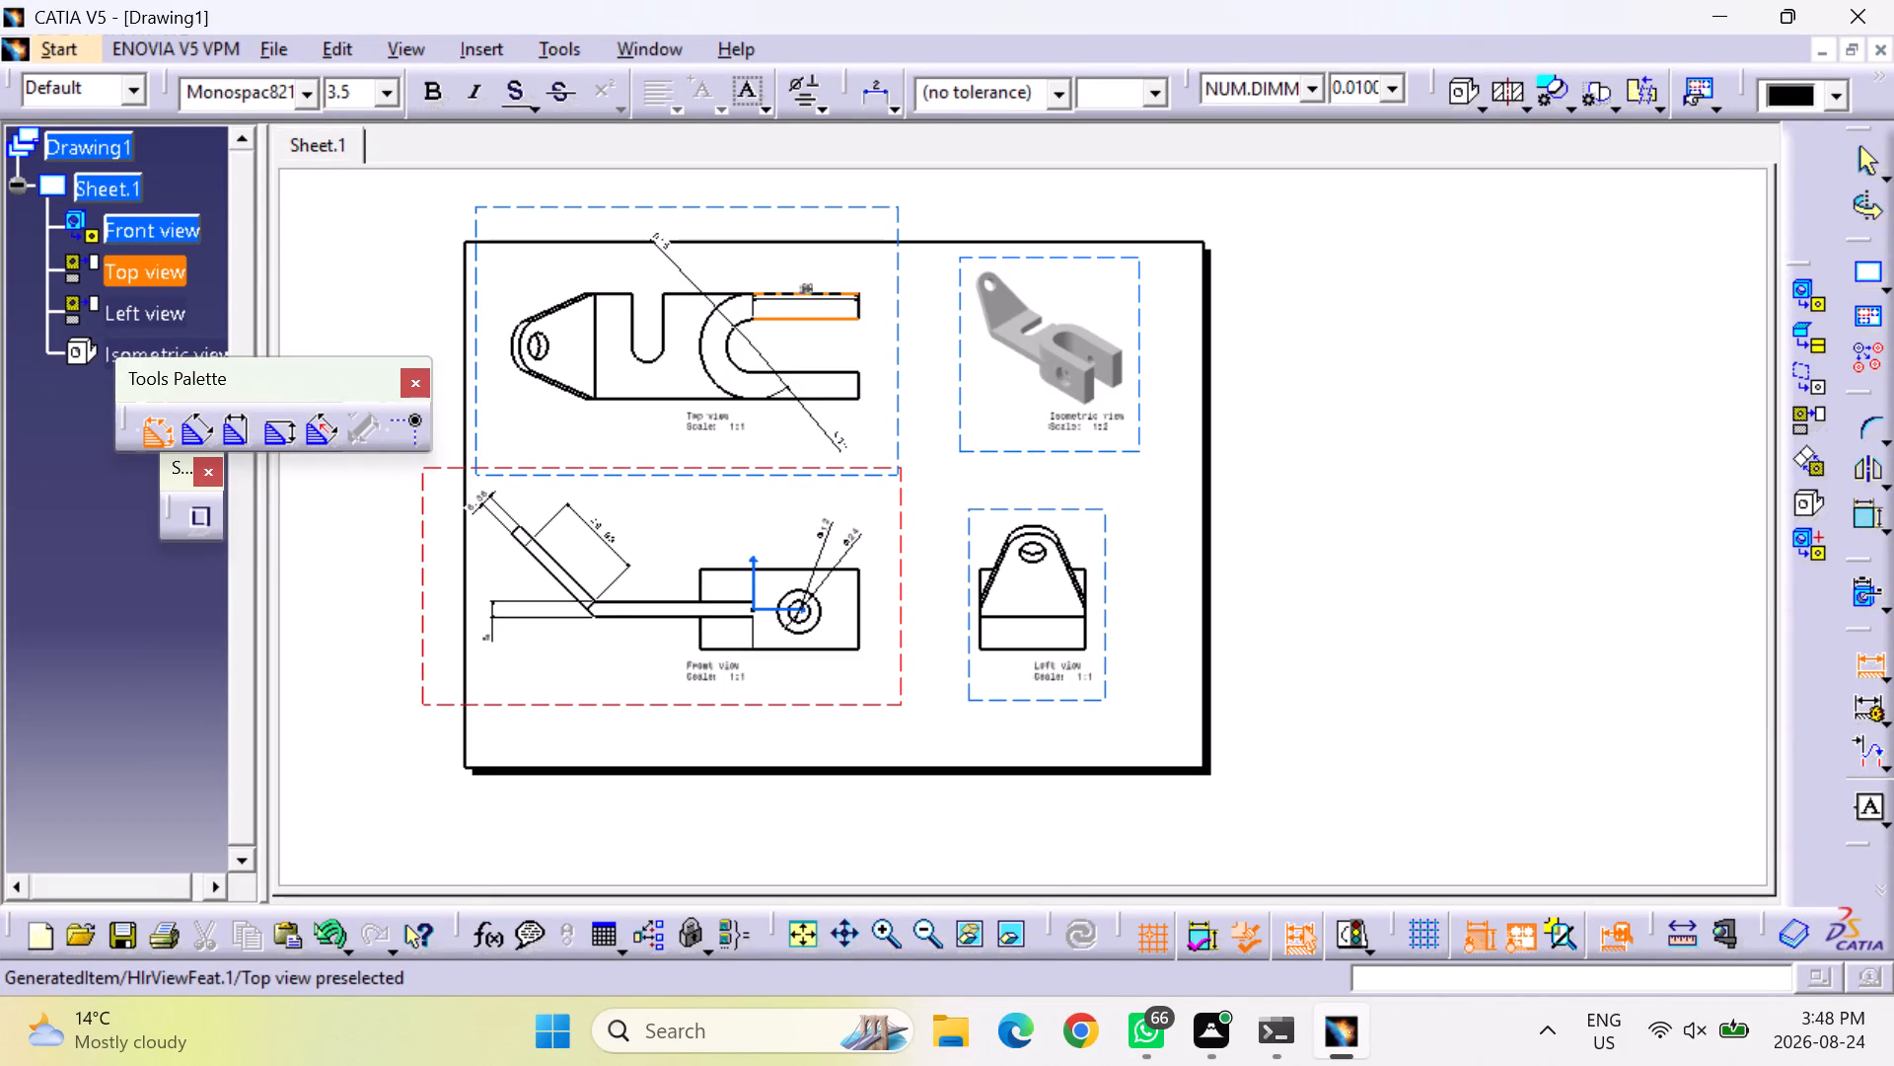
{"action": "left_click", "coordinate": [832, 291]}
{"action": "left_click", "coordinate": [895, 321]}
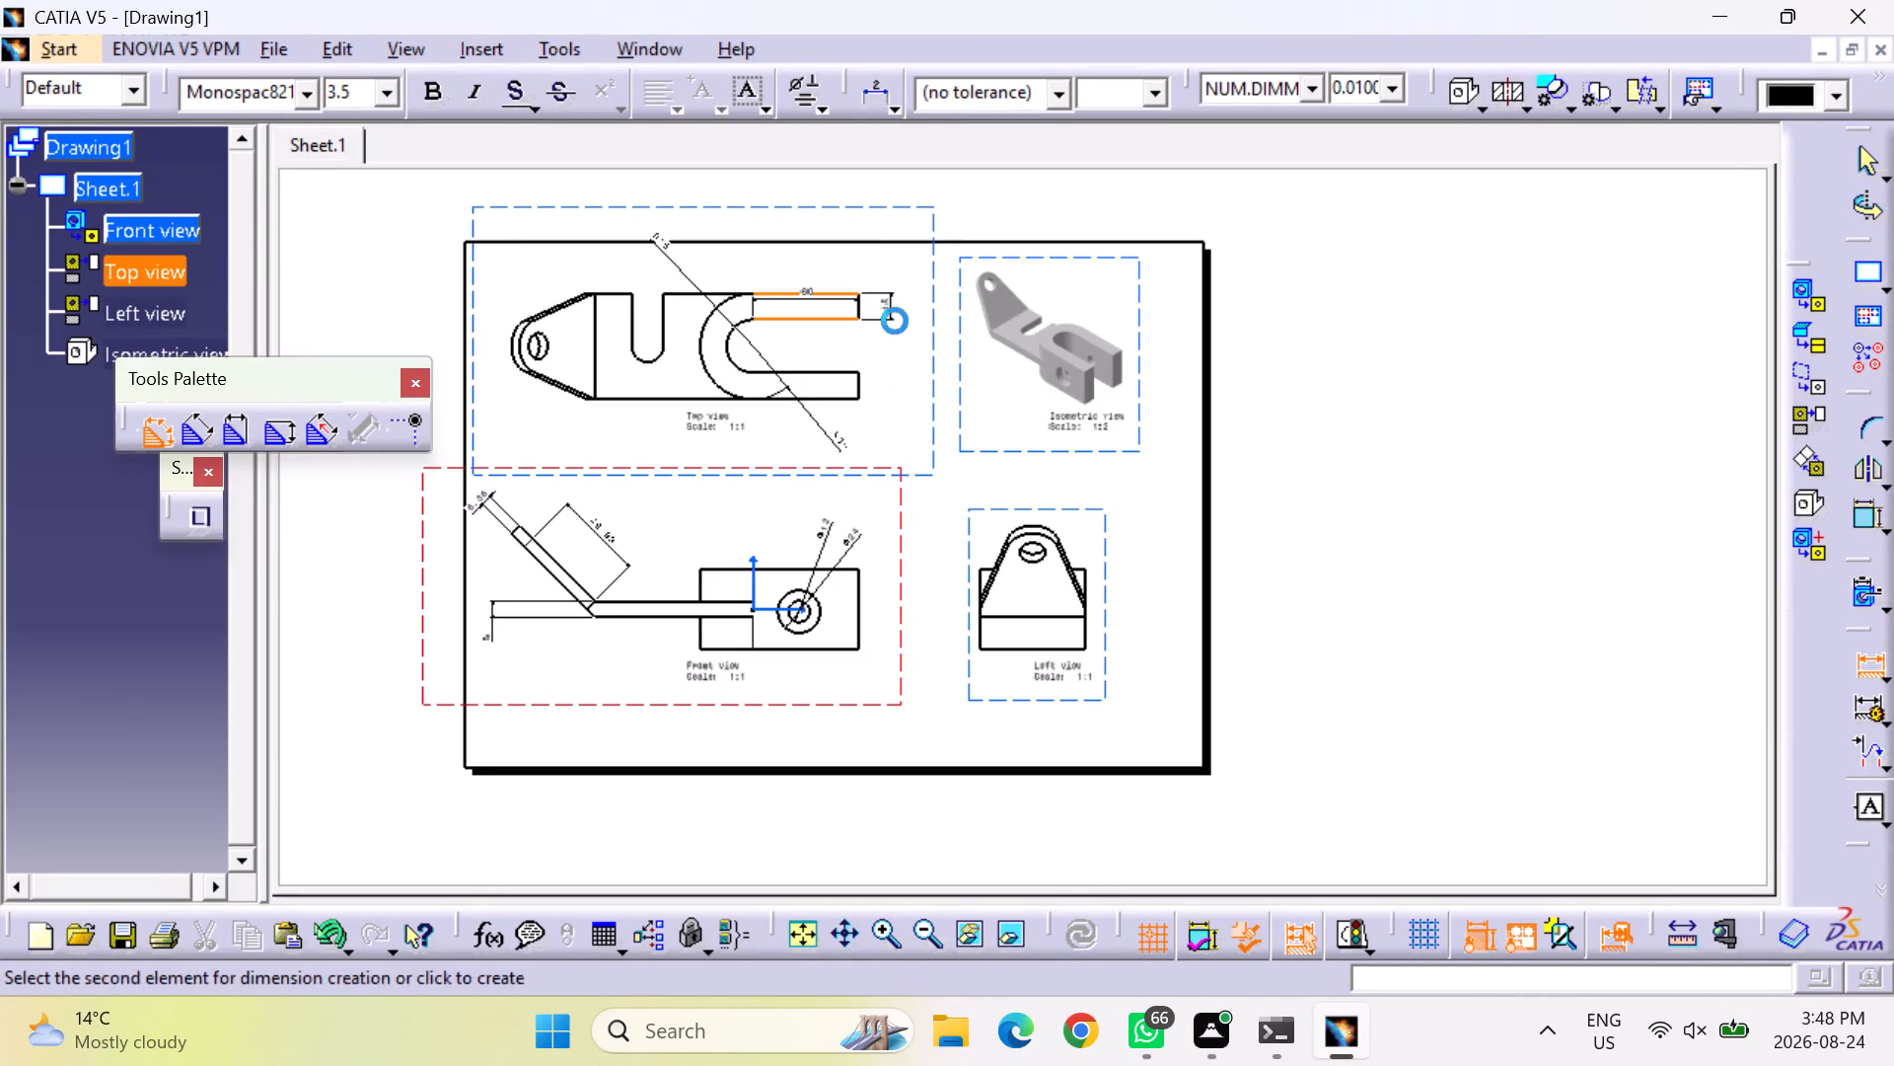
Dimension the overall width across the fork's two outer edges in the top view, placing it beyond the prong width dimension.
{"action": "left_click", "coordinate": [843, 398]}
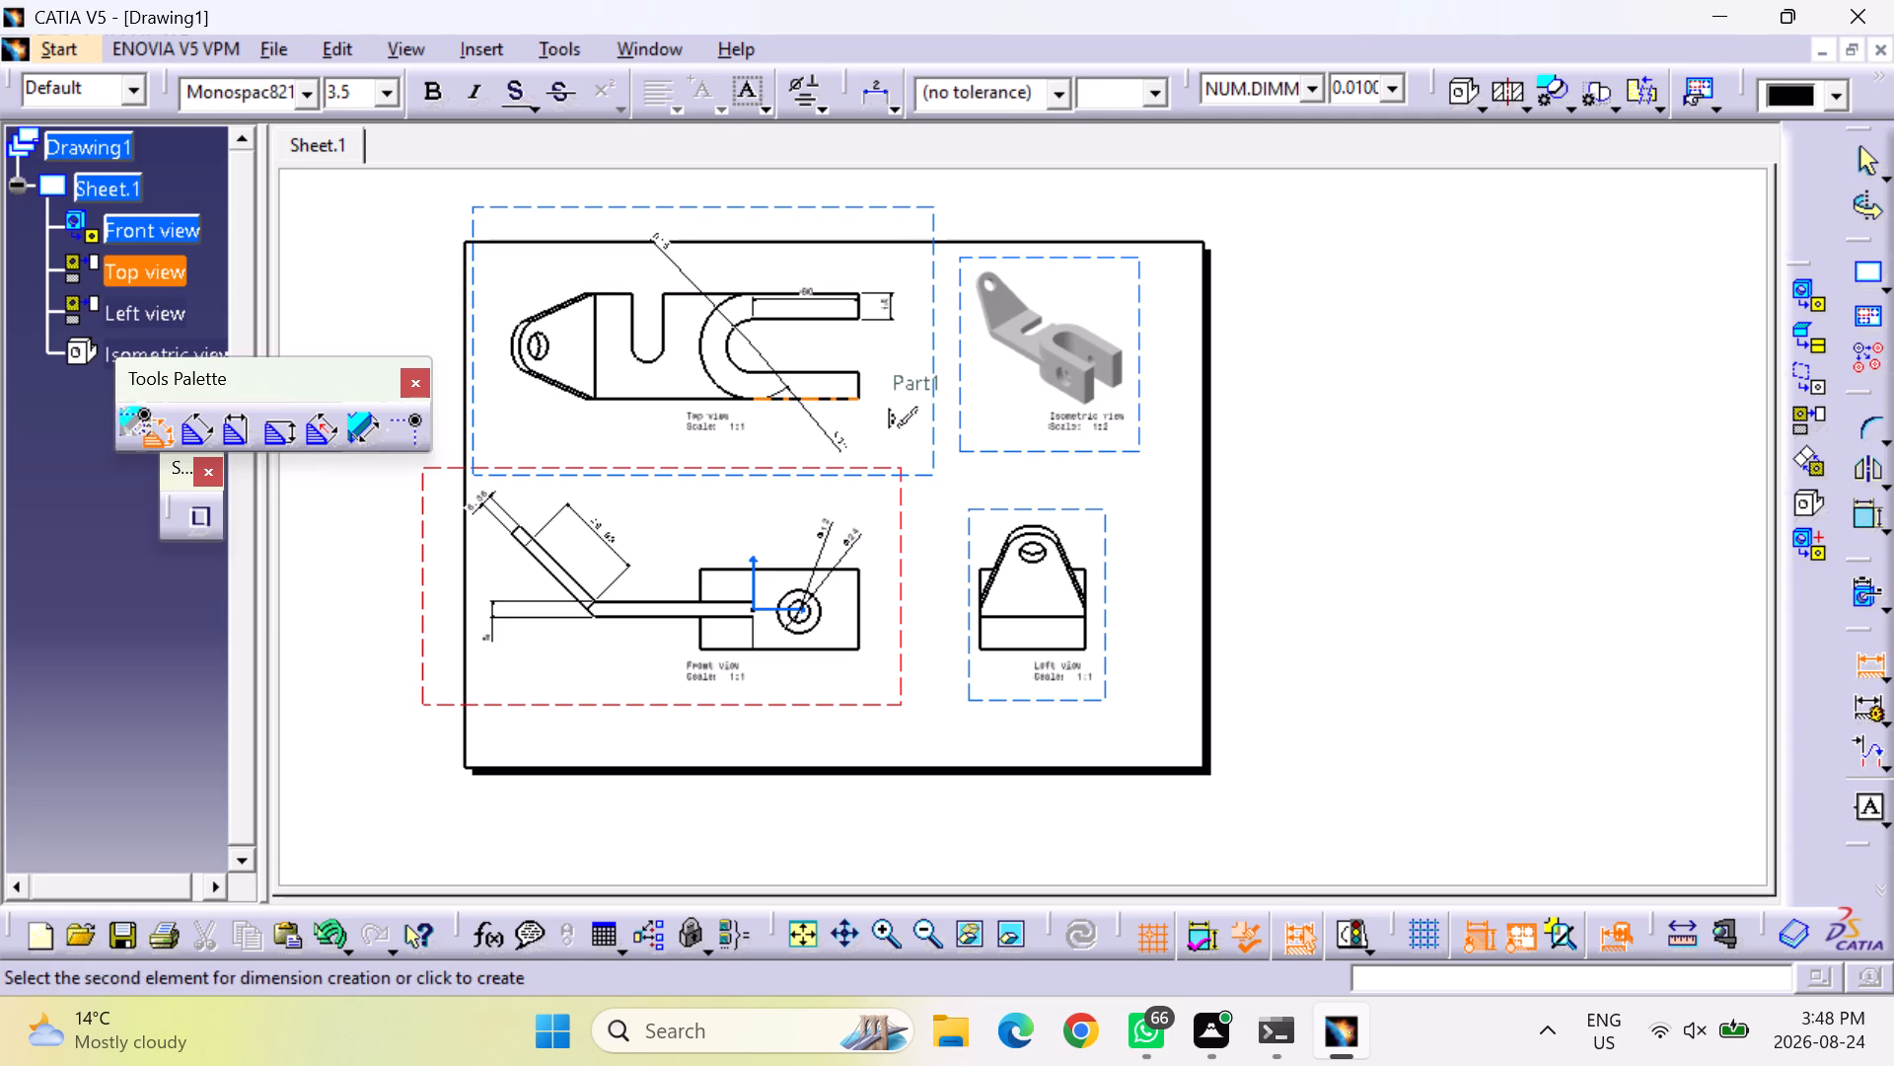
{"action": "left_click", "coordinate": [846, 289]}
{"action": "left_click", "coordinate": [916, 345]}
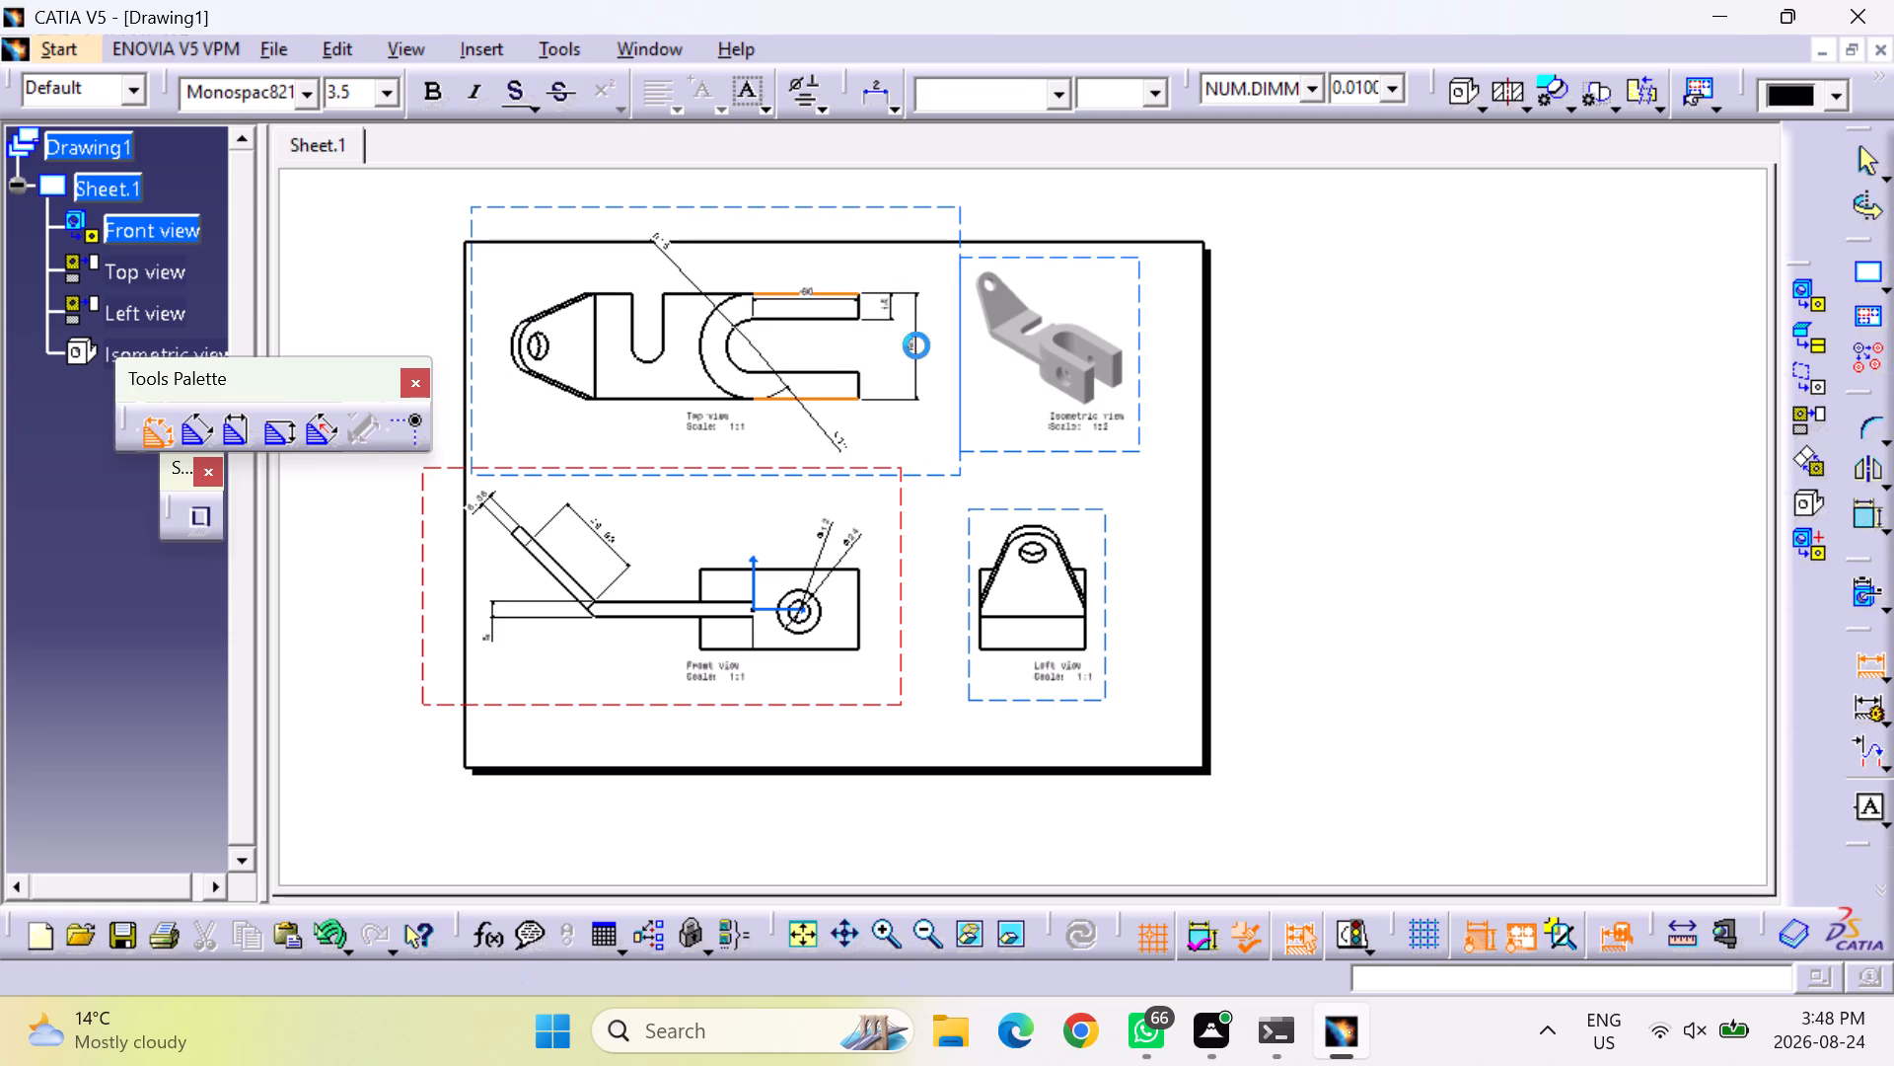
Dimension the end radius and the width of the open slot in the top view.
{"action": "left_click", "coordinate": [647, 361]}
{"action": "left_click", "coordinate": [614, 437]}
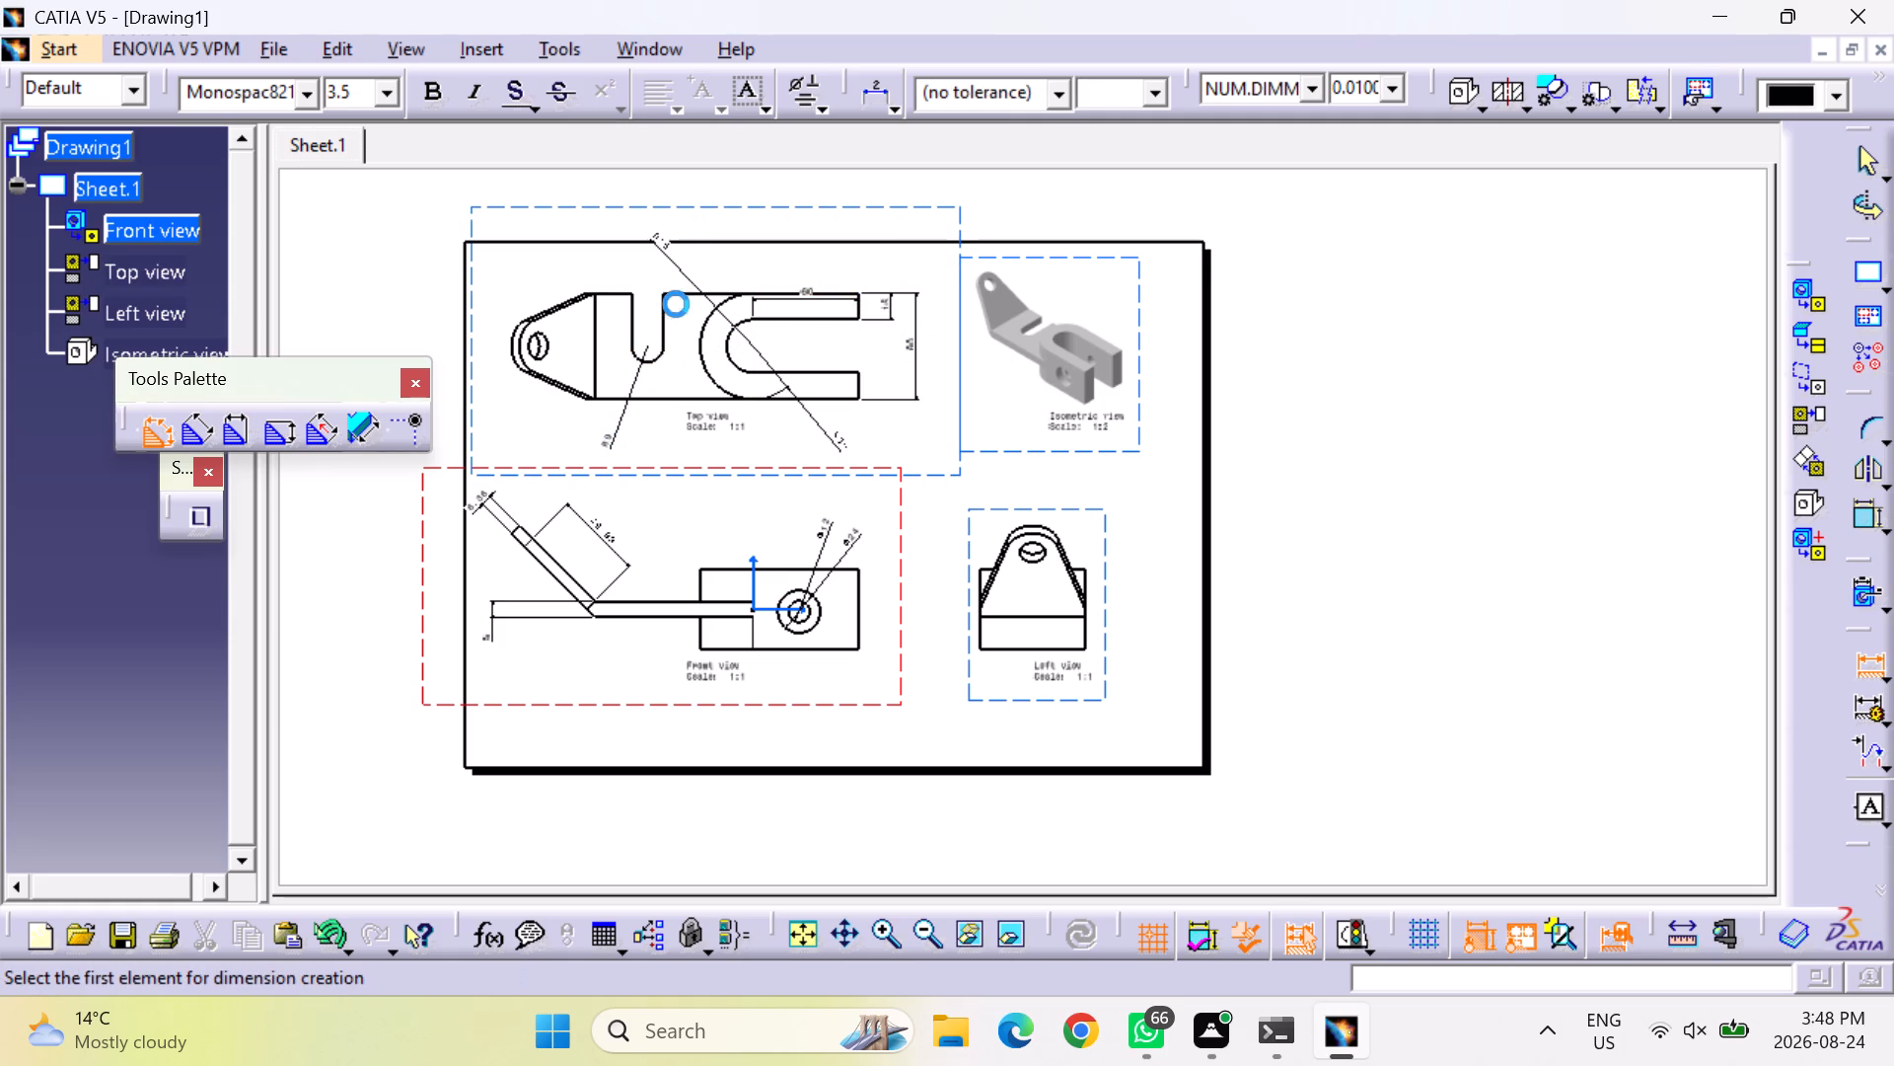
{"action": "left_click", "coordinate": [636, 320]}
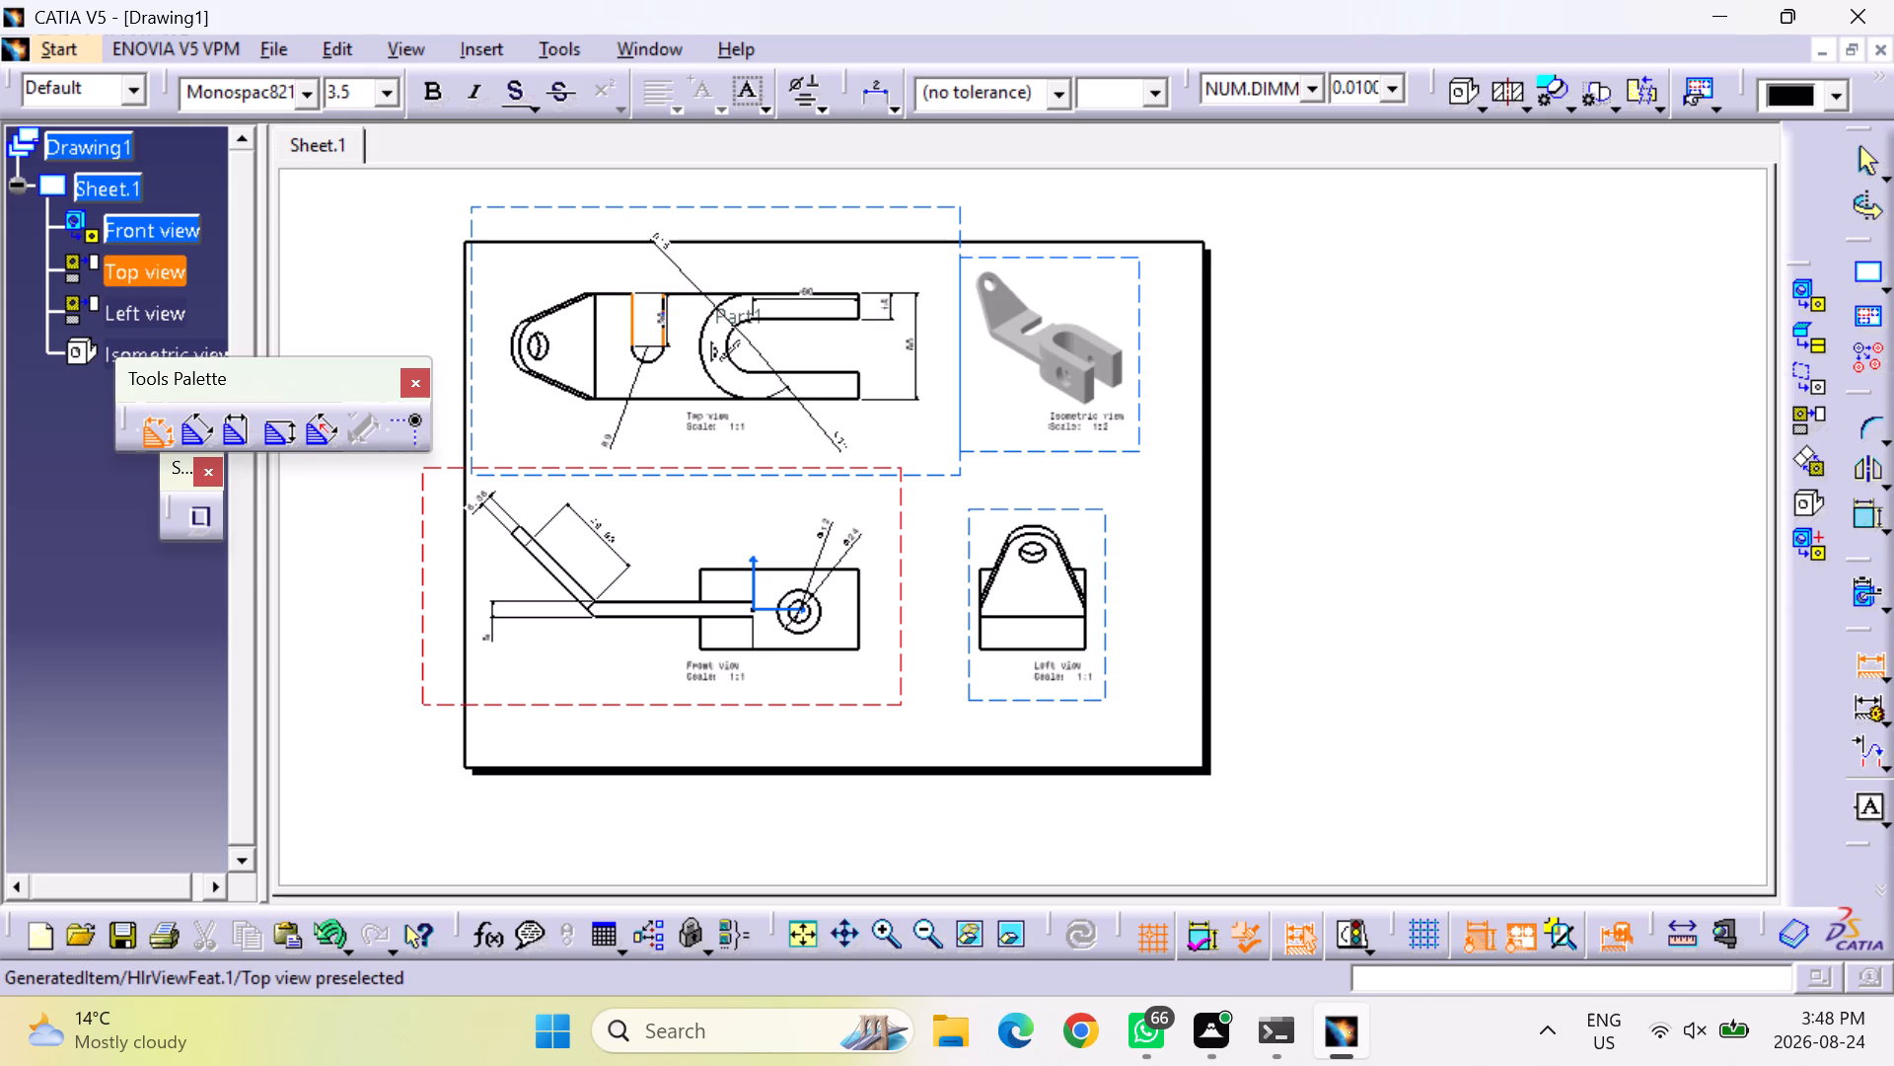
{"action": "left_click_drag", "start_coordinate": [668, 328], "coordinate": [667, 317]}
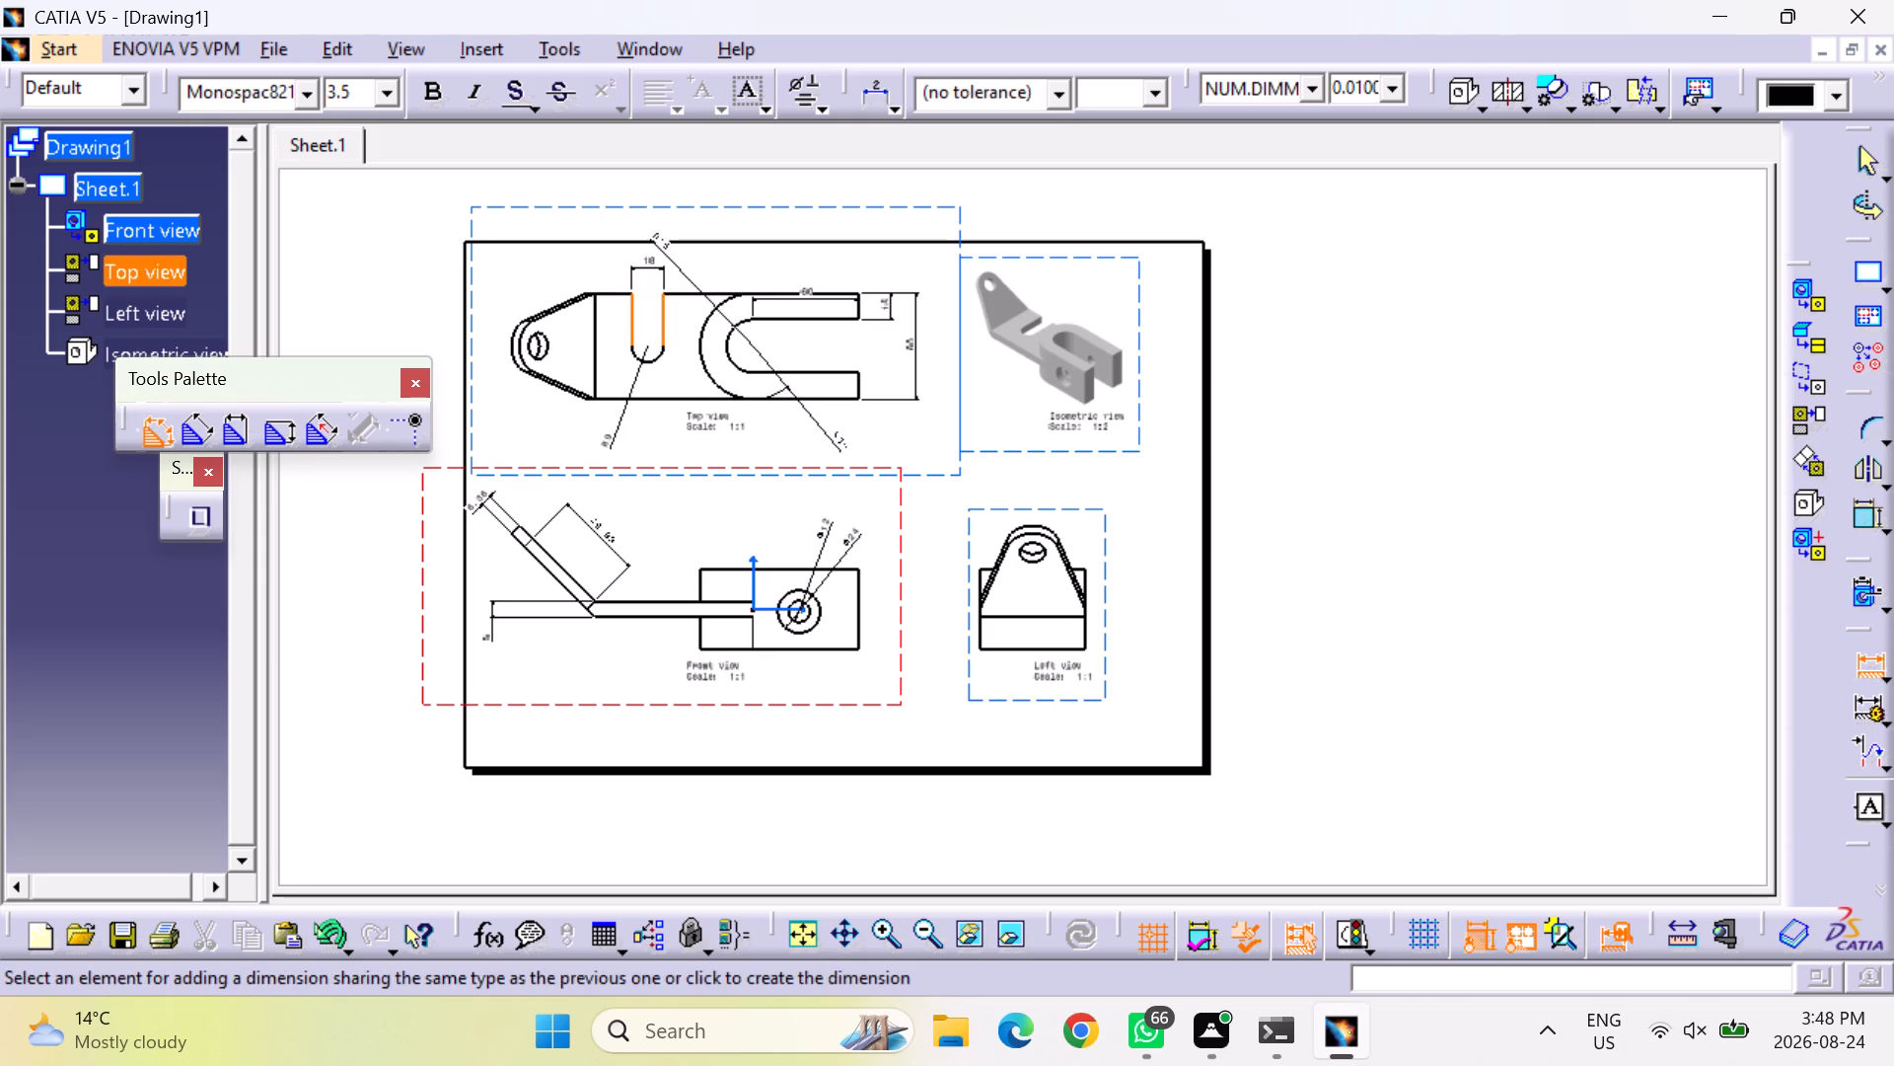
{"action": "left_click", "coordinate": [659, 266]}
Dimension the distance from the bend line to the near edge of the open slot, above the top view.
{"action": "left_click", "coordinate": [633, 326]}
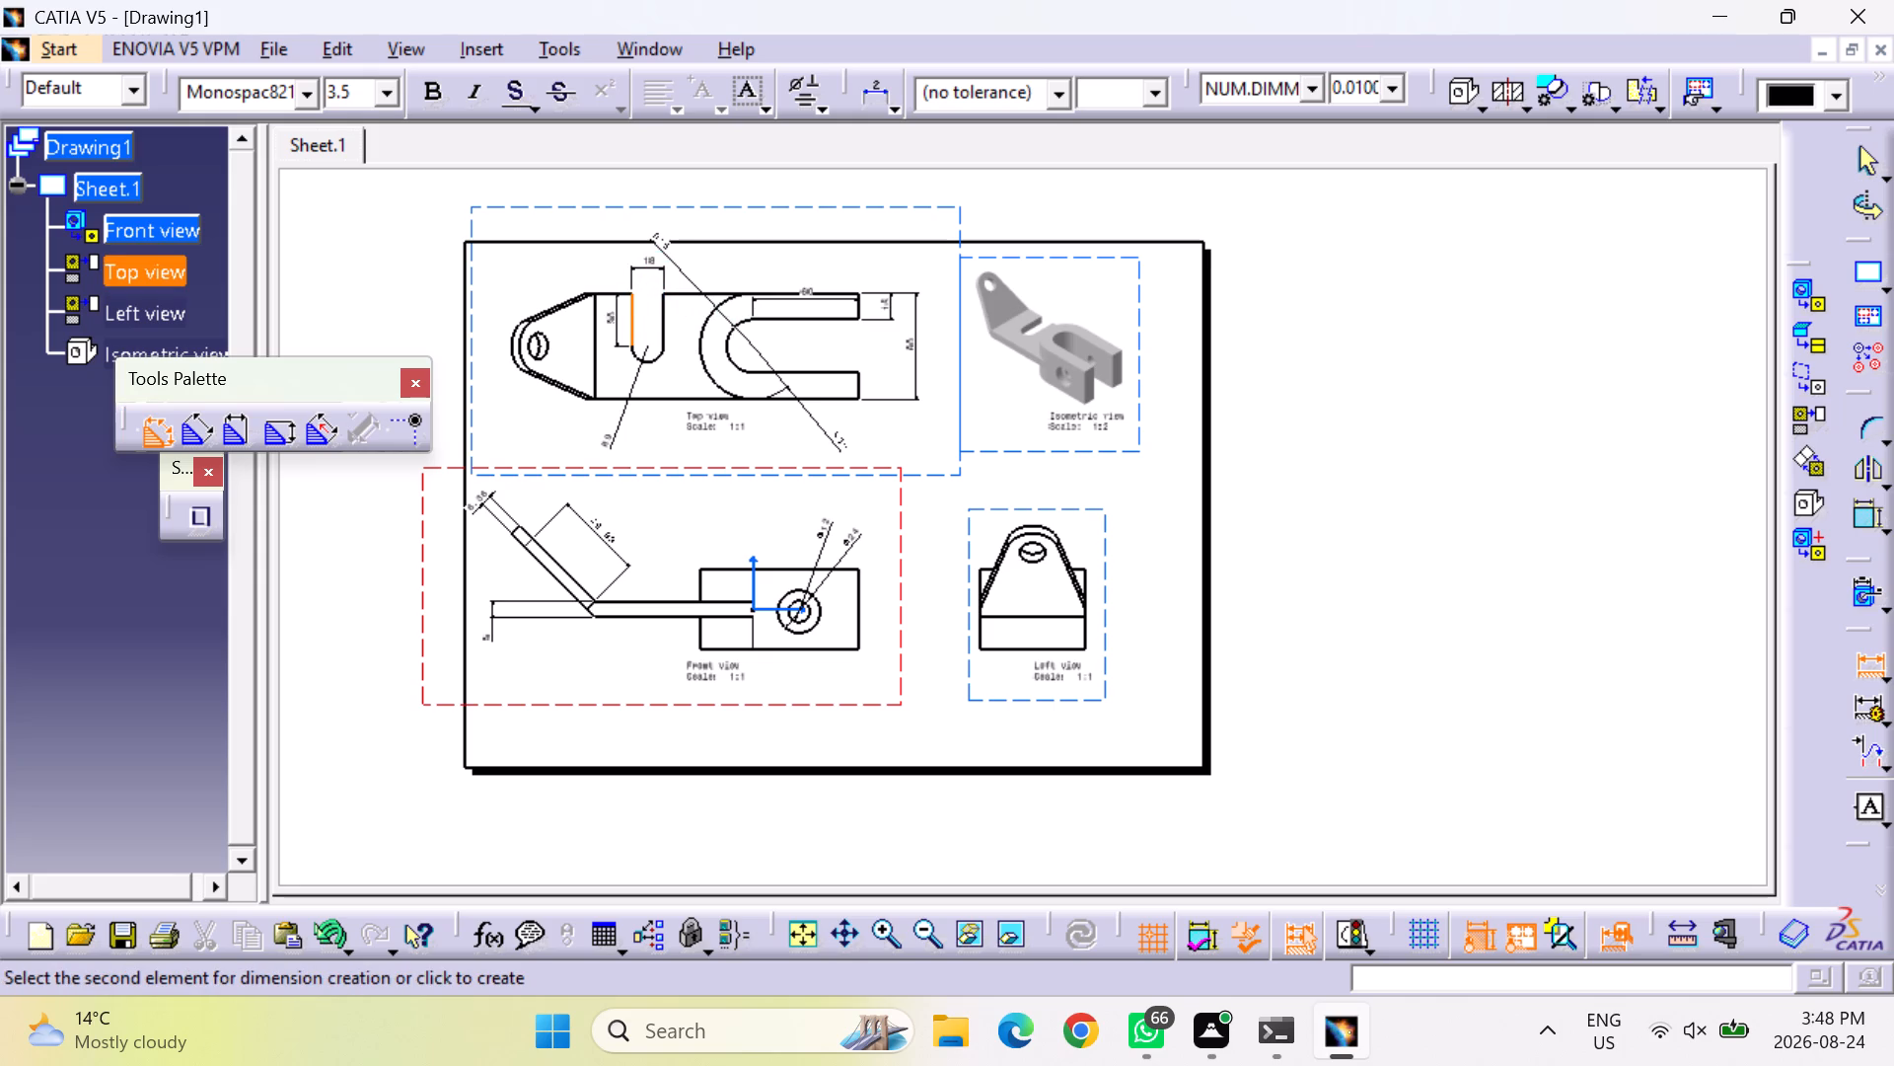
{"action": "left_click", "coordinate": [590, 324]}
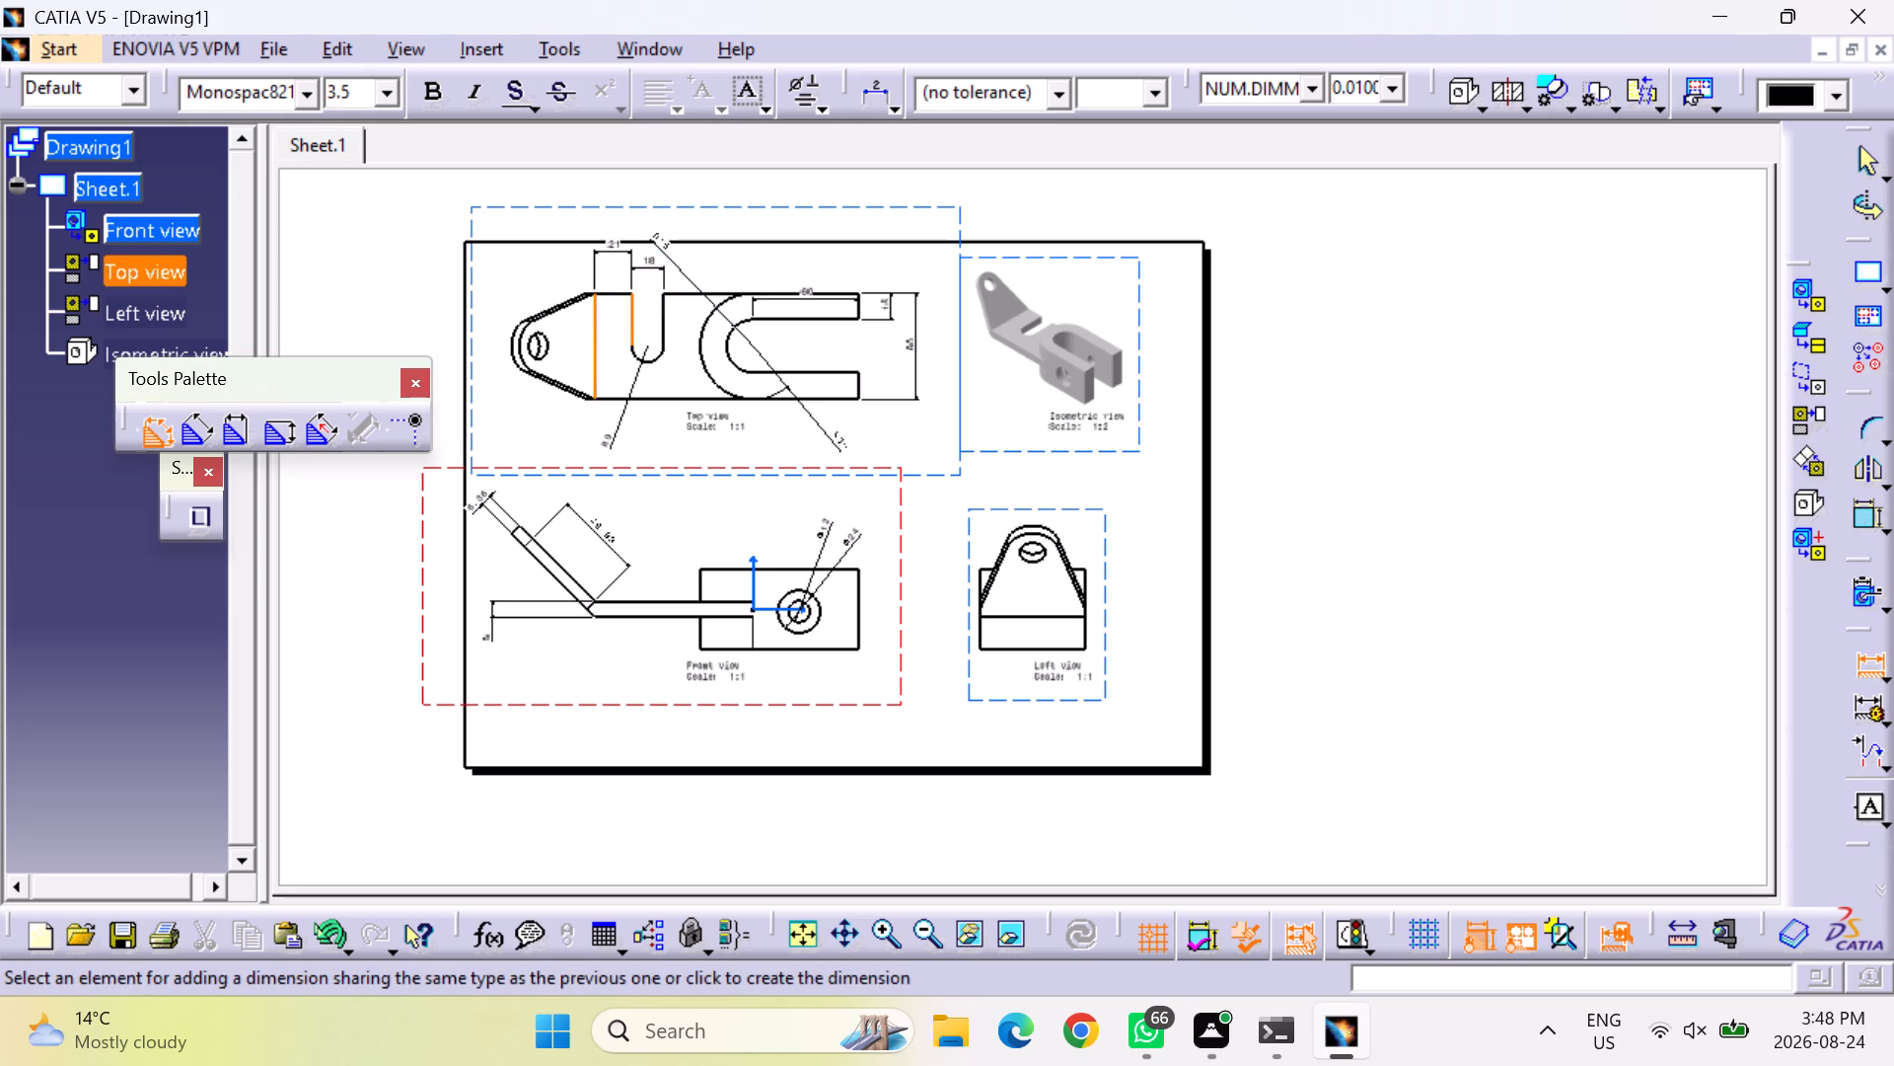
{"action": "left_click", "coordinate": [614, 267]}
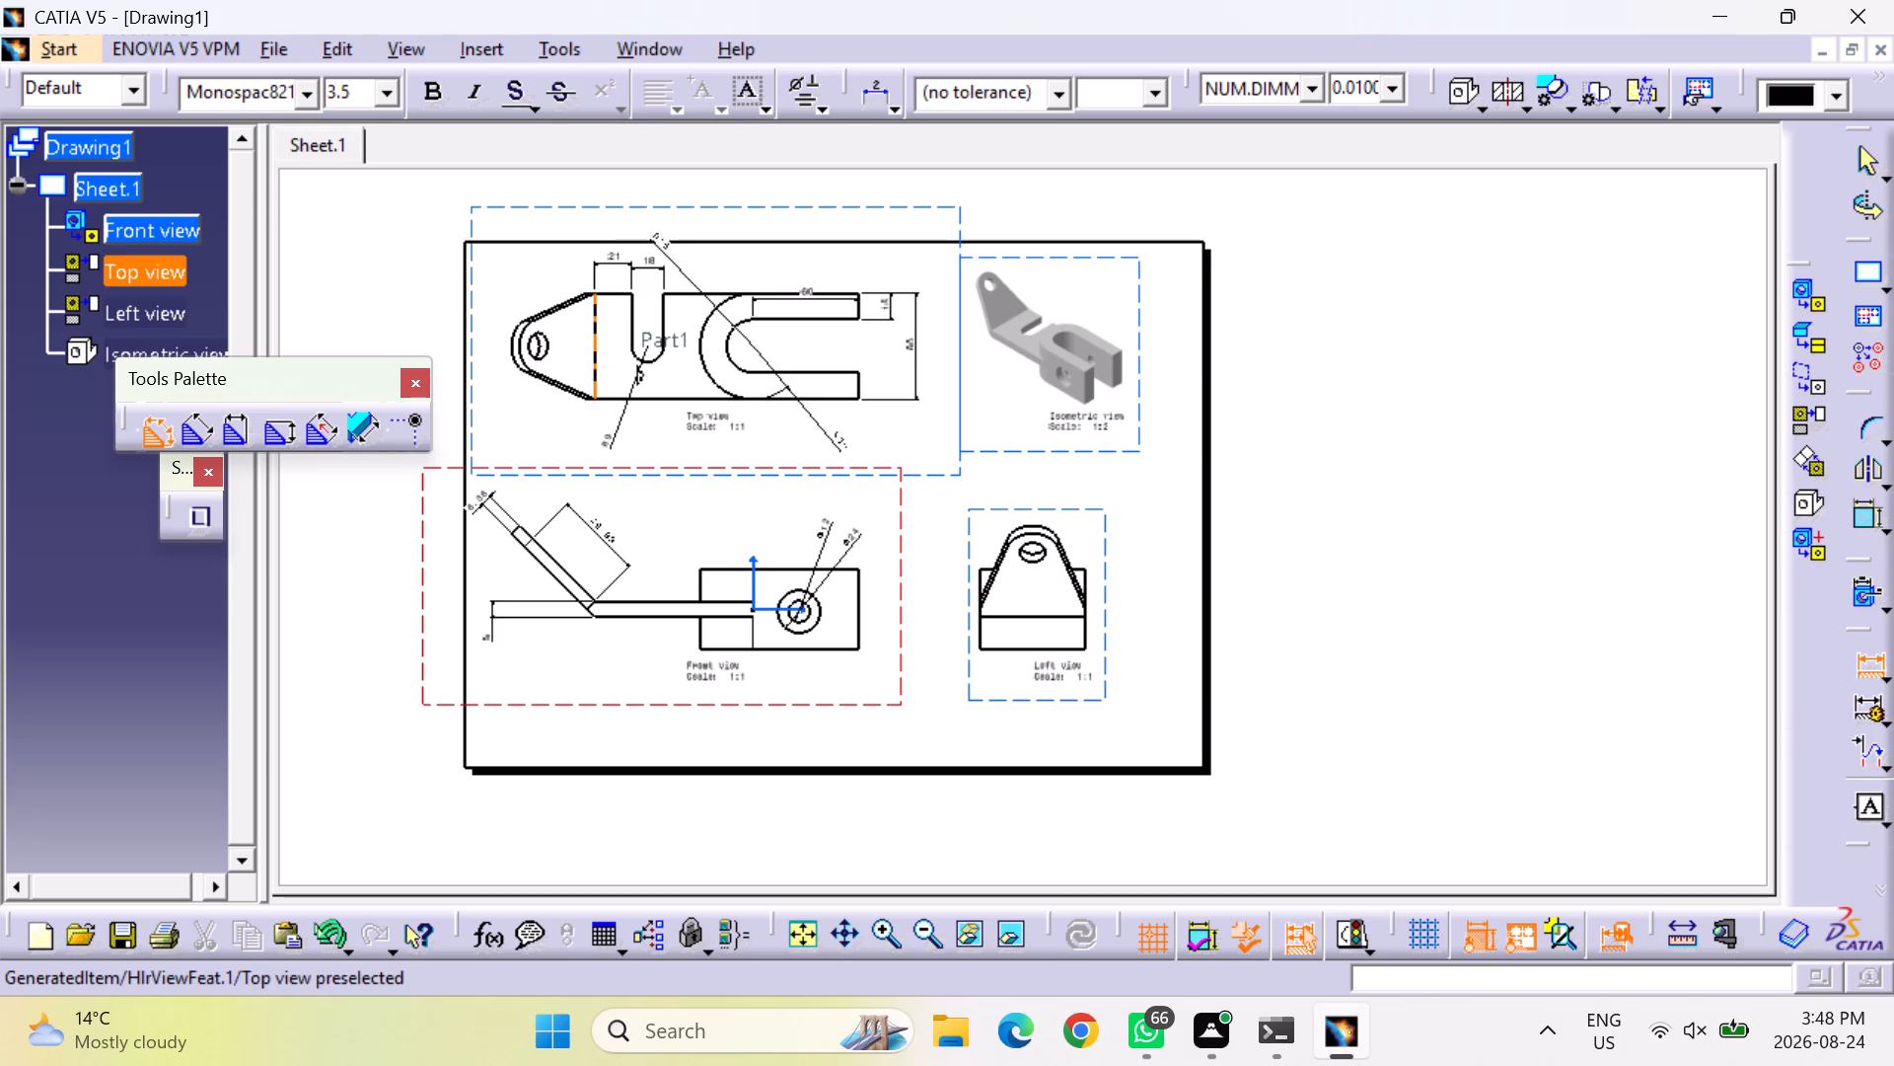
Dimension the radius of the hole in the inclined arm in the top view, placing it above the arm's rounded end.
{"action": "left_click", "coordinate": [547, 339]}
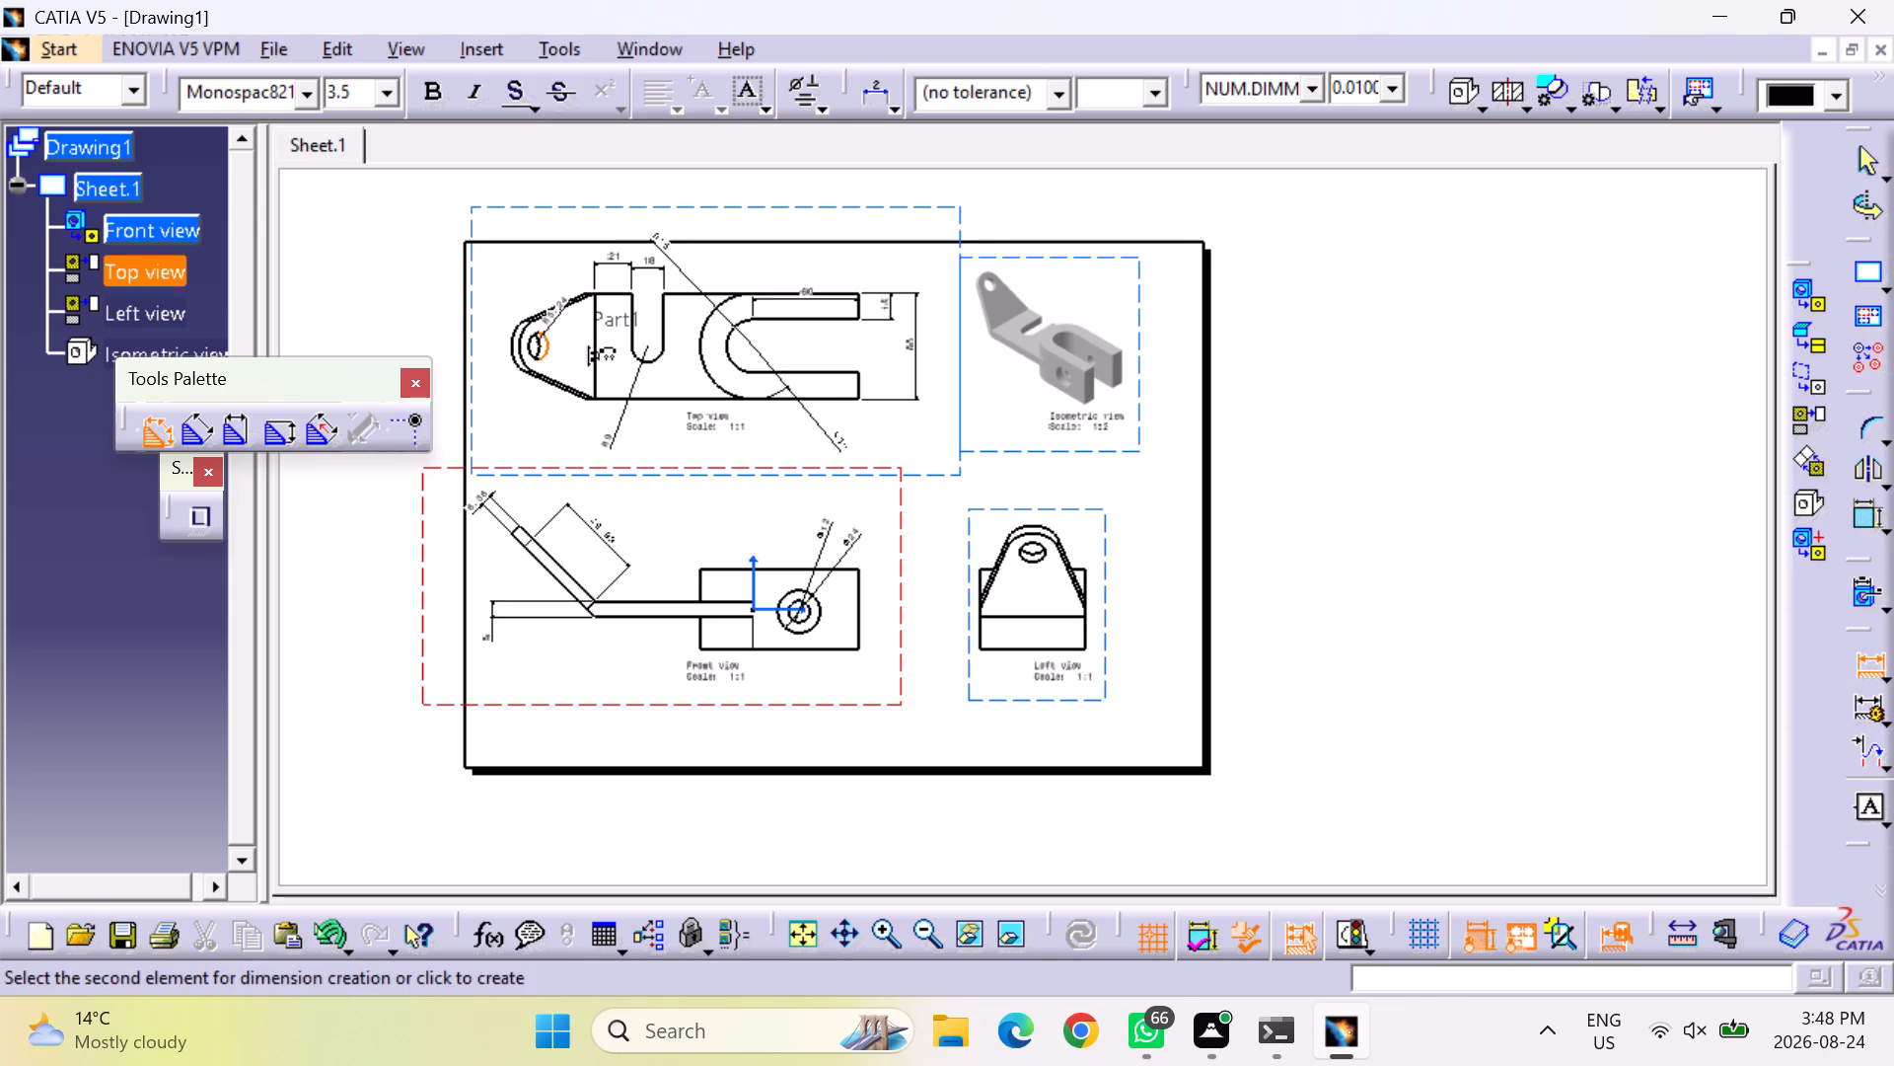
{"action": "right_click", "coordinate": [501, 266]}
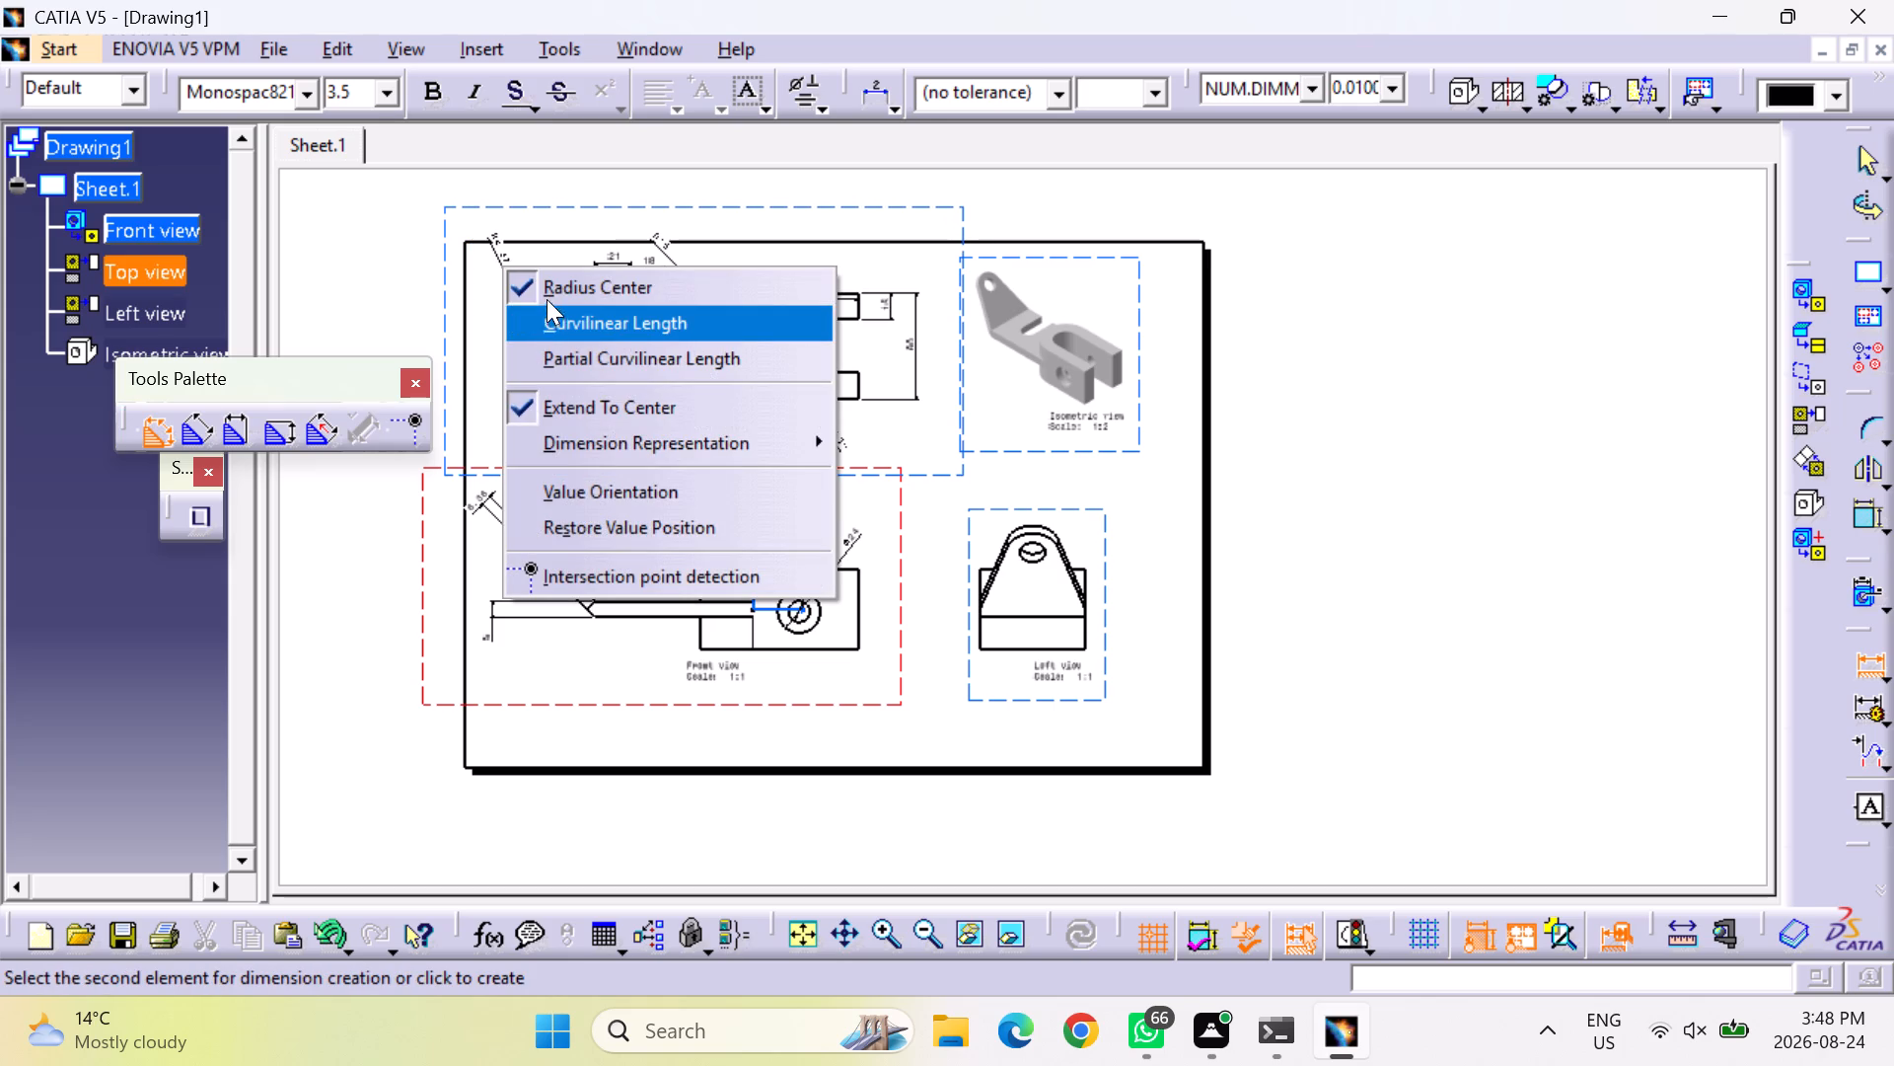
{"action": "left_click", "coordinate": [479, 307]}
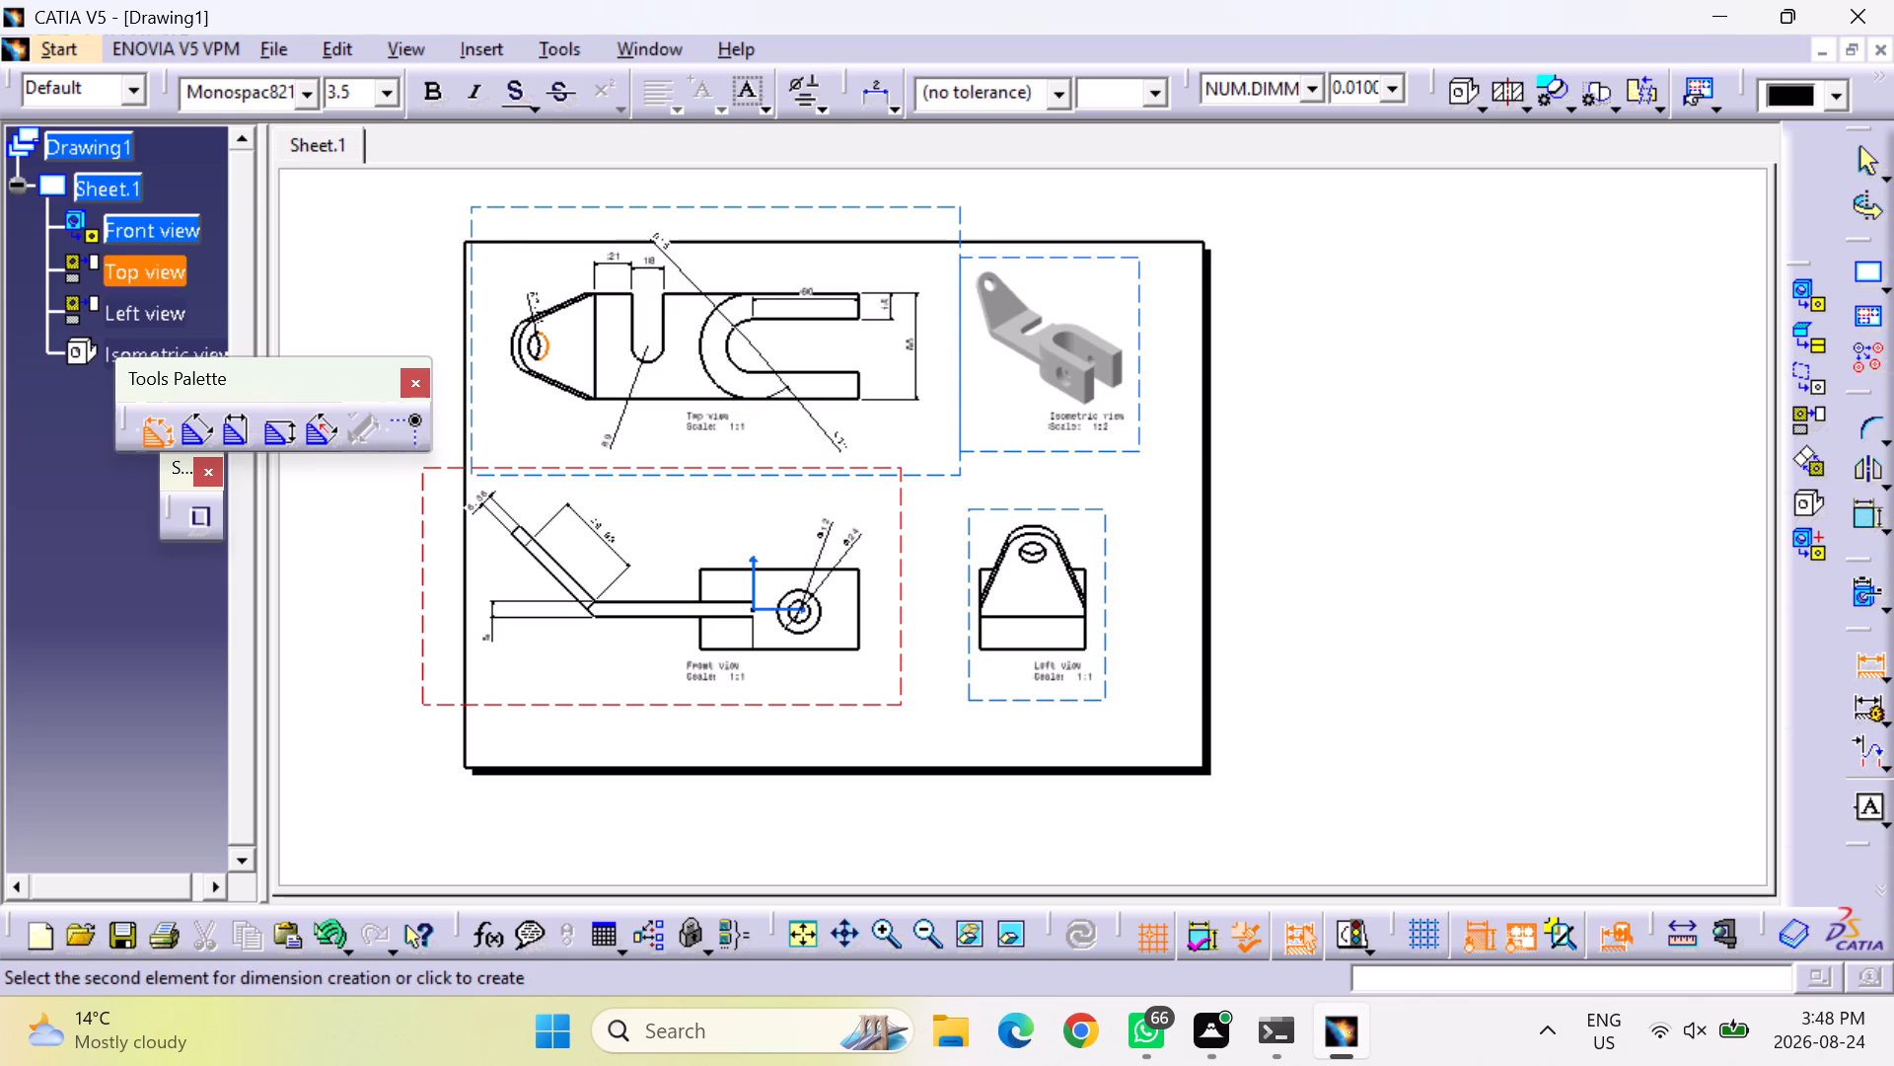
{"action": "left_click", "coordinate": [512, 280]}
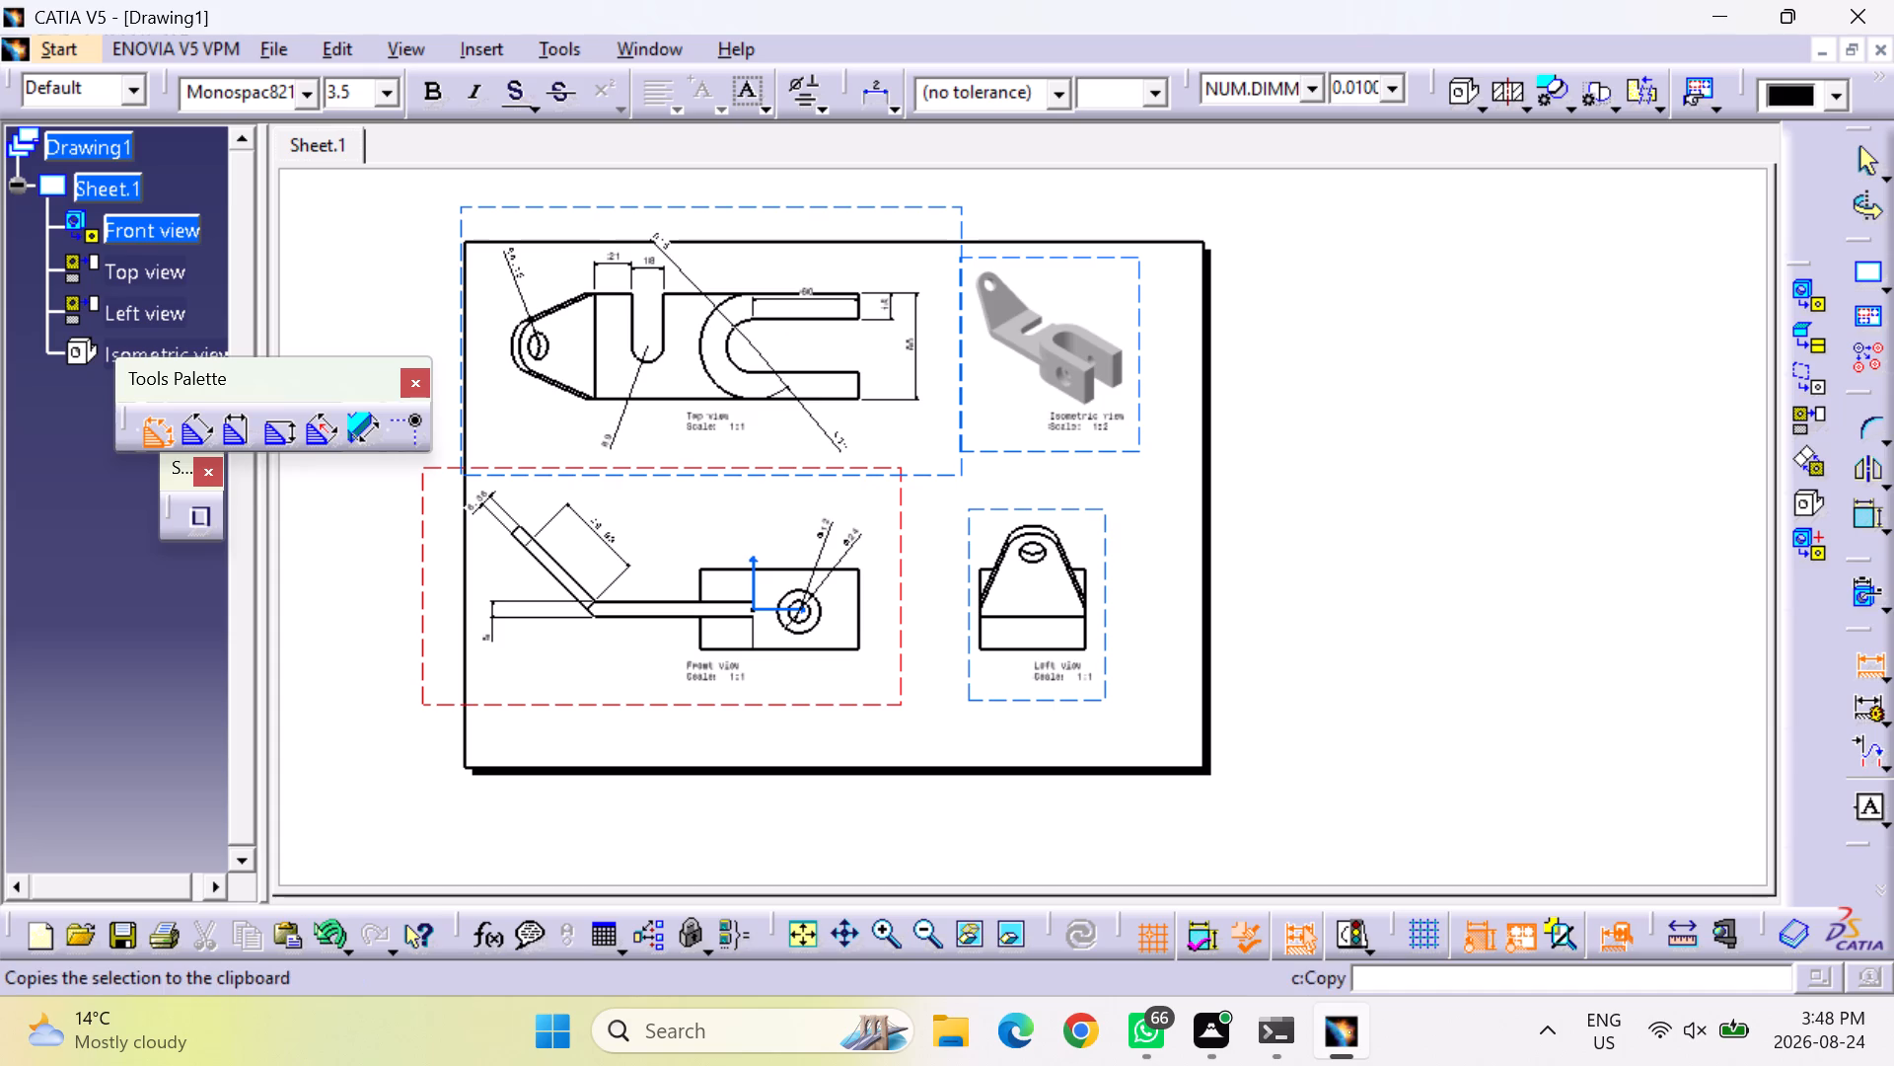
Save the drawing to the Desktop as a PDF named pro 1.
{"action": "key", "text": "ctrl+s"}
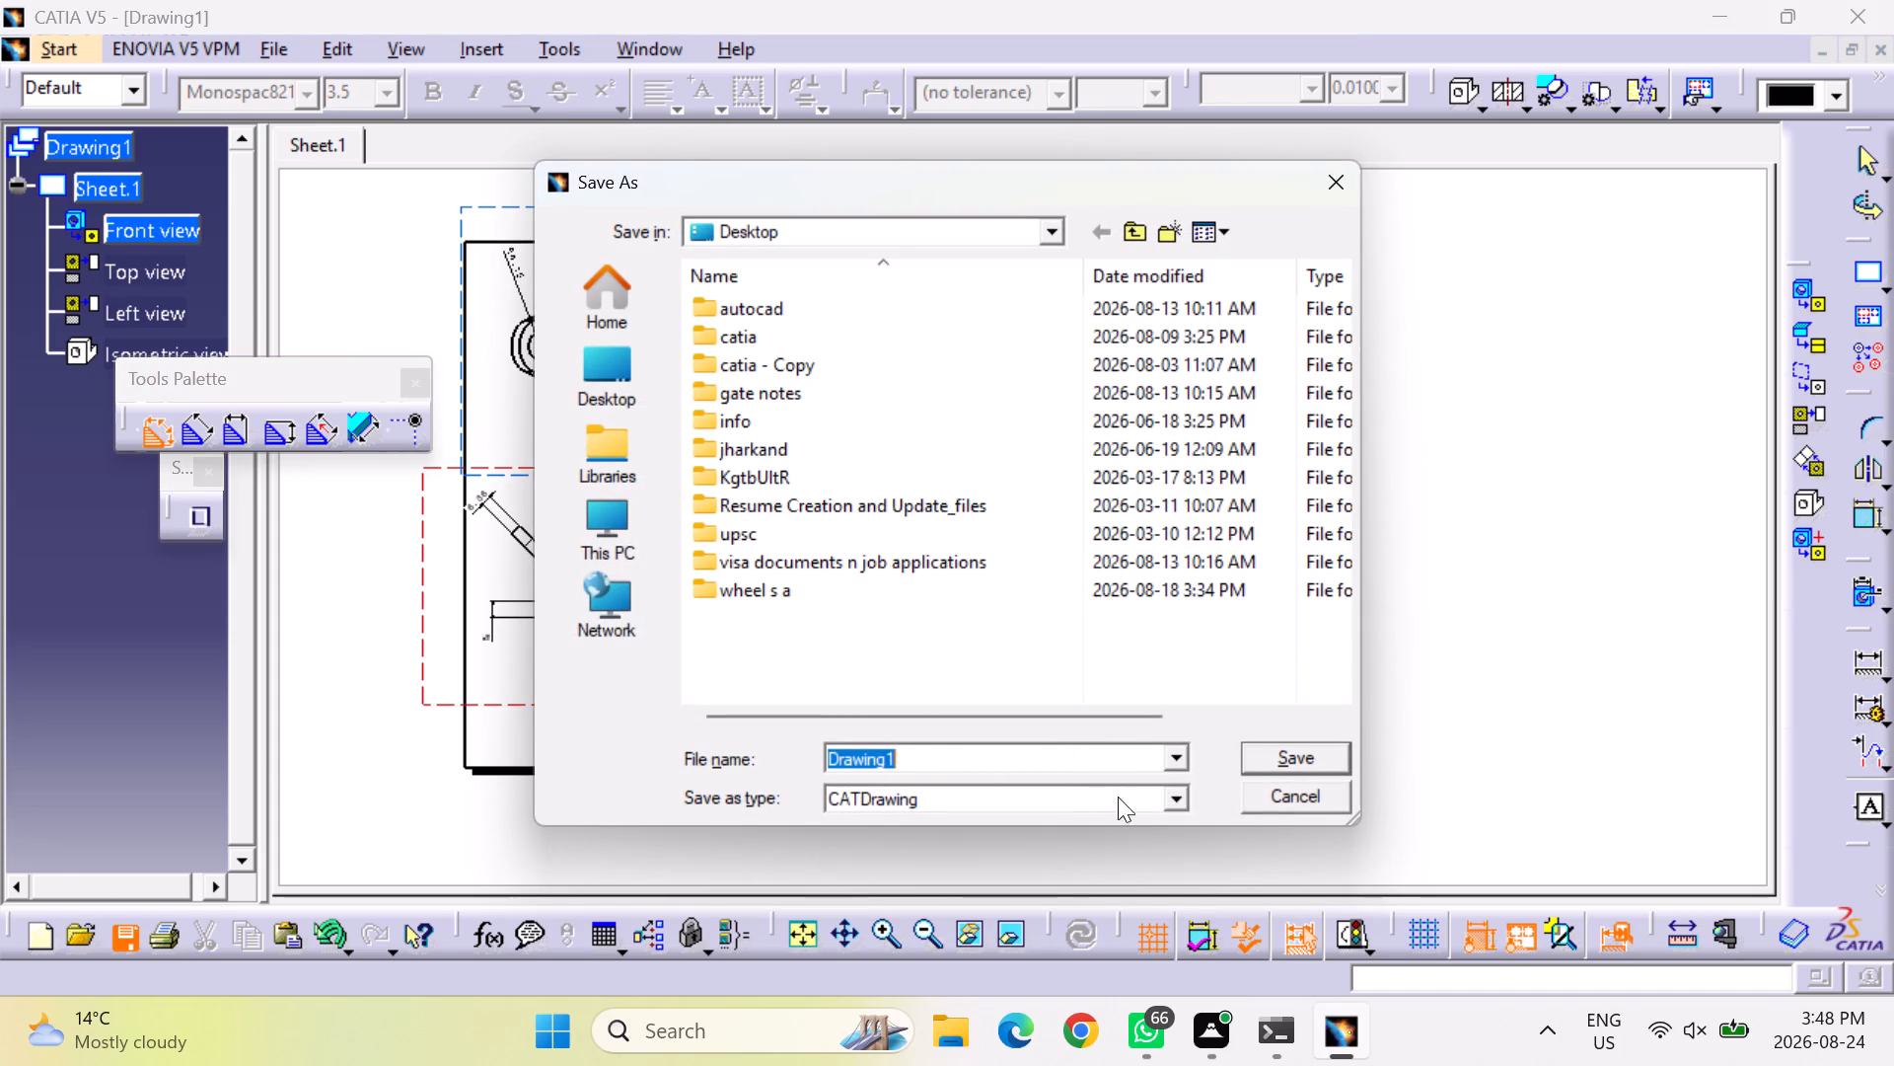
{"action": "left_click", "coordinate": [609, 388]}
{"action": "left_click", "coordinate": [605, 375]}
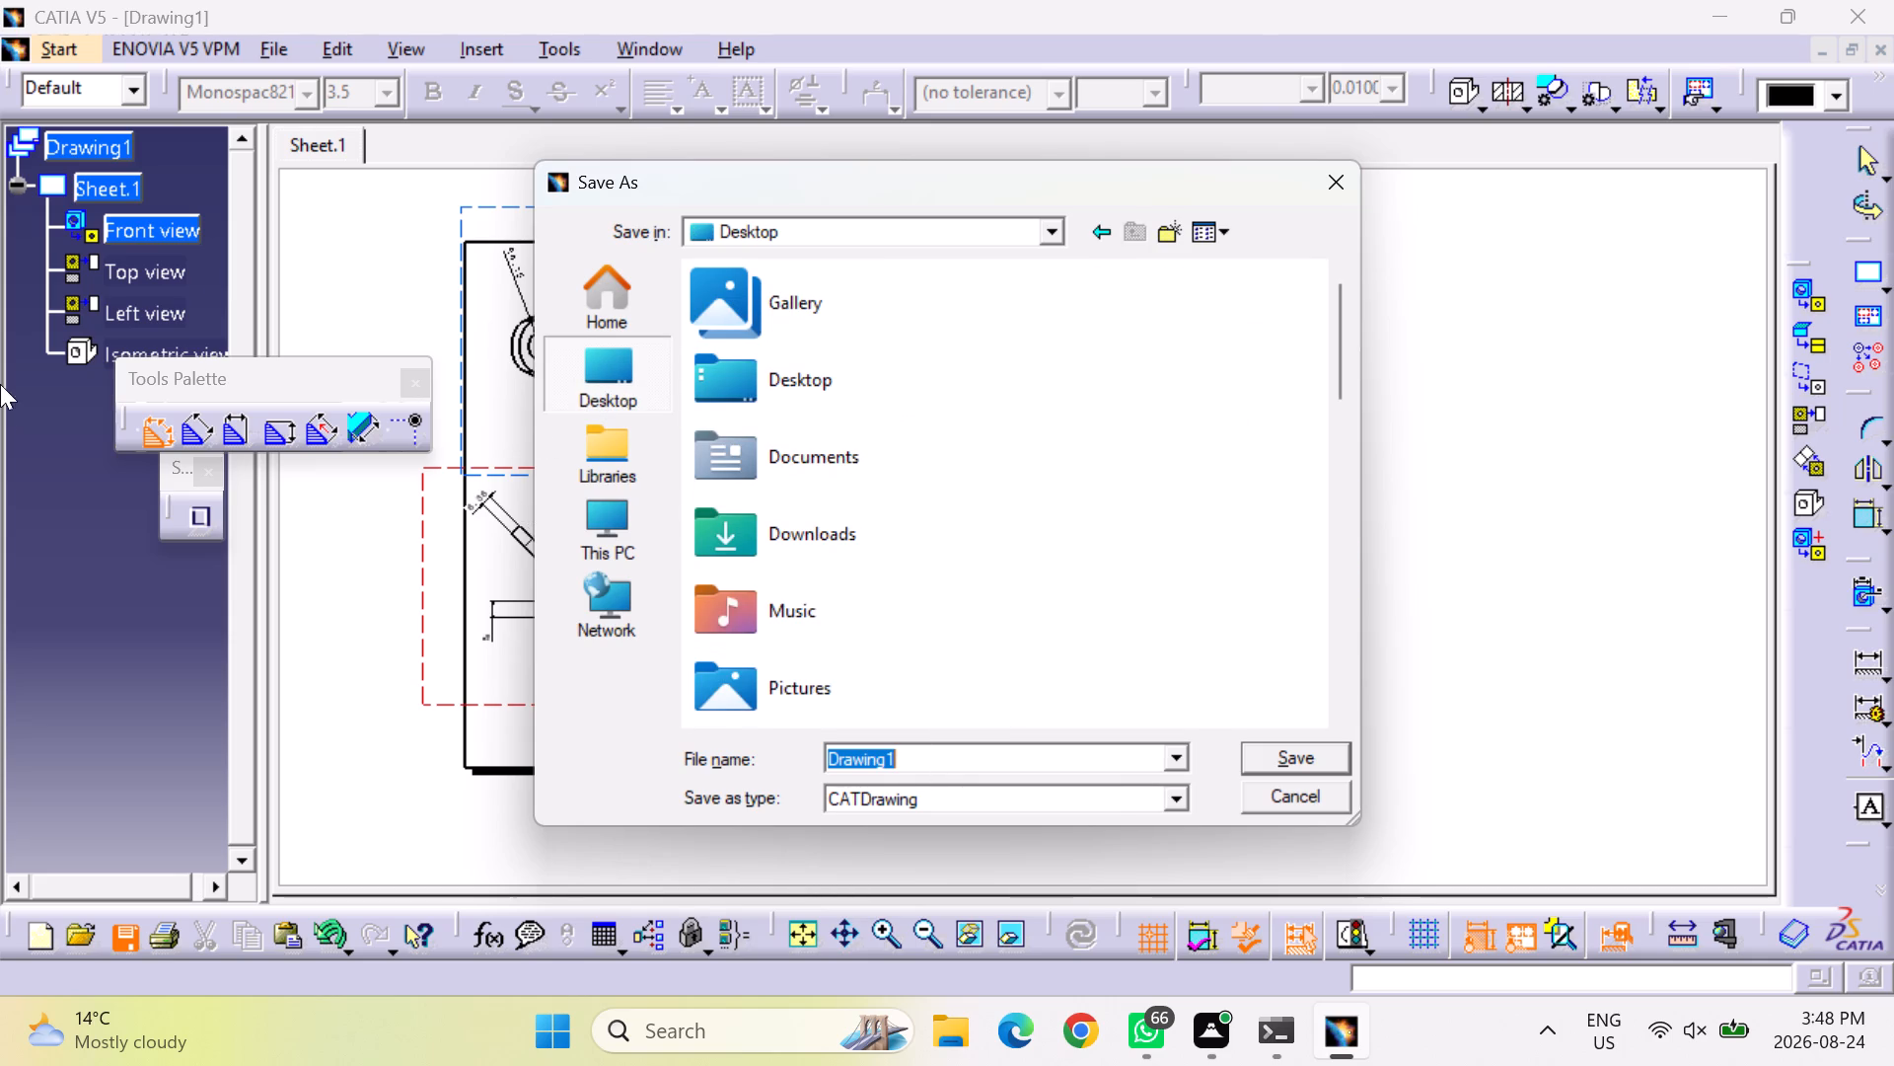
{"action": "type", "text": "pro"}
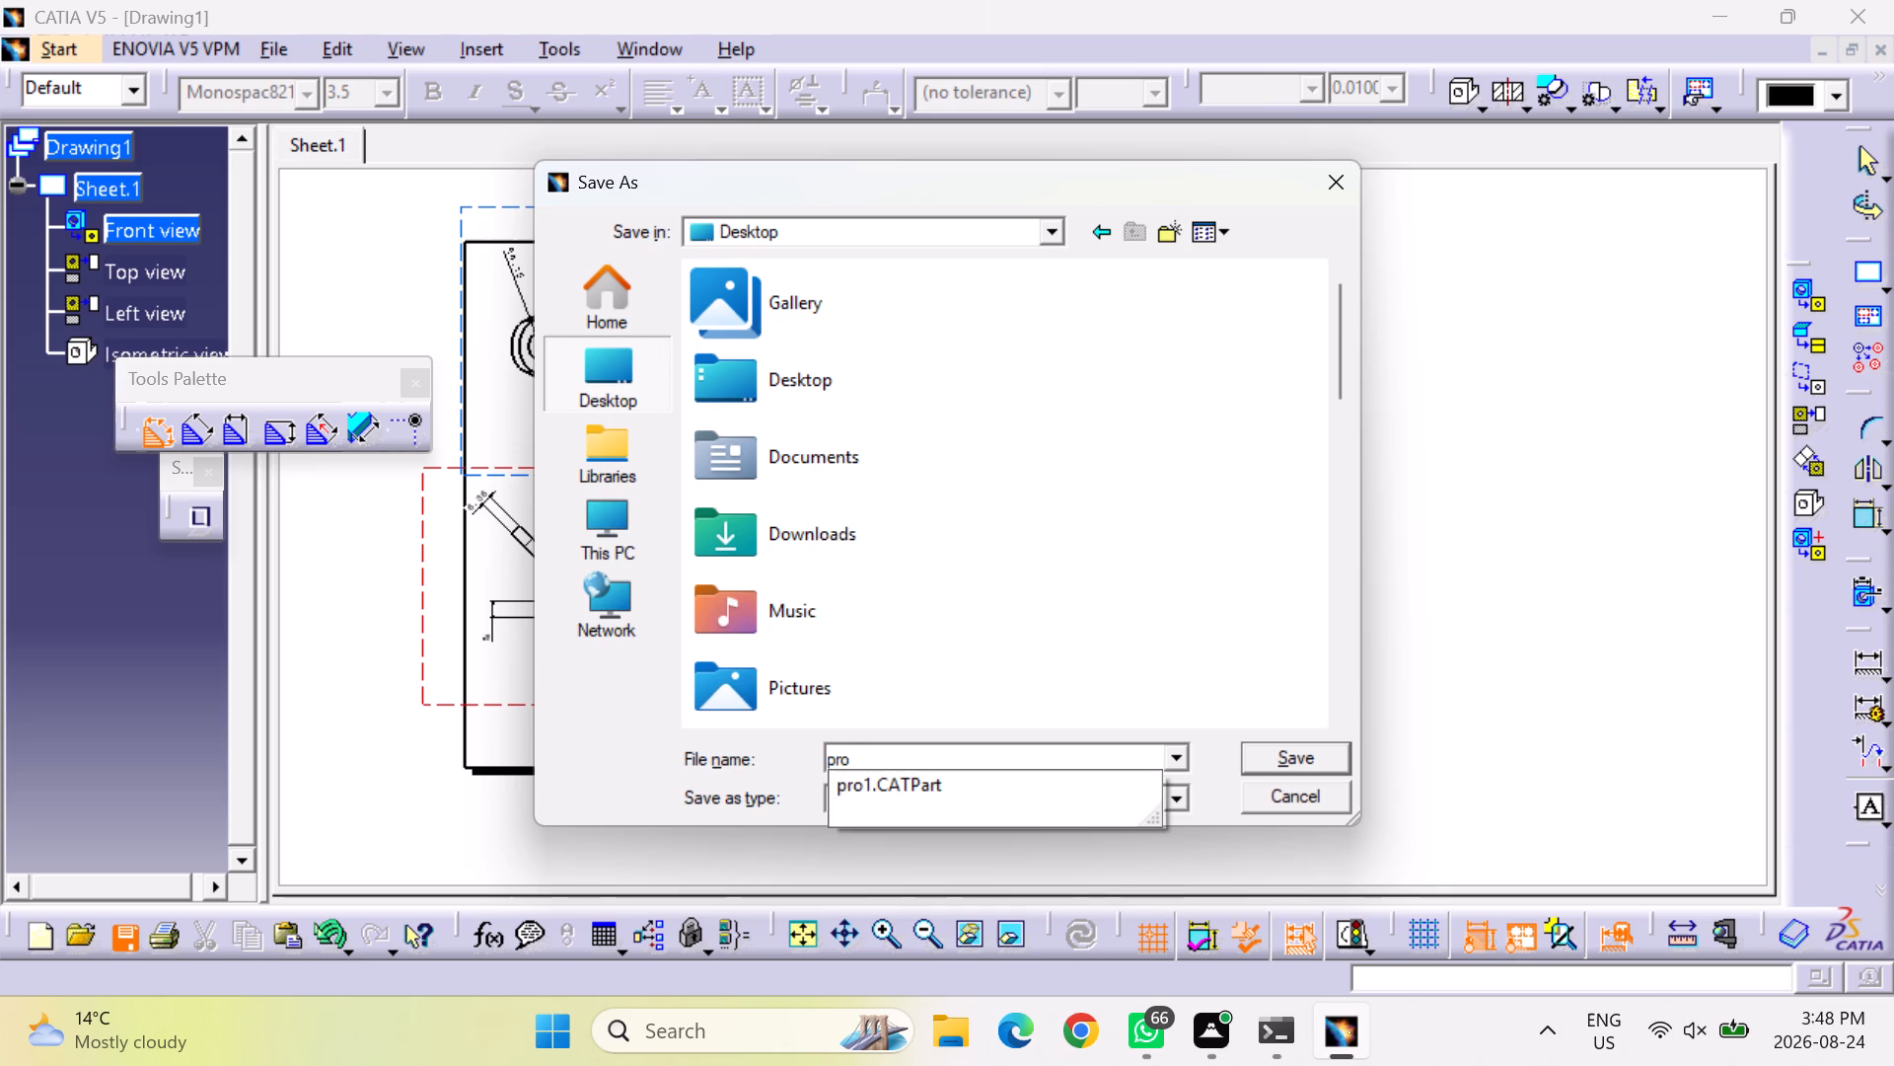
{"action": "key", "text": "1"}
{"action": "key", "text": "Left"}
{"action": "key", "text": "space"}
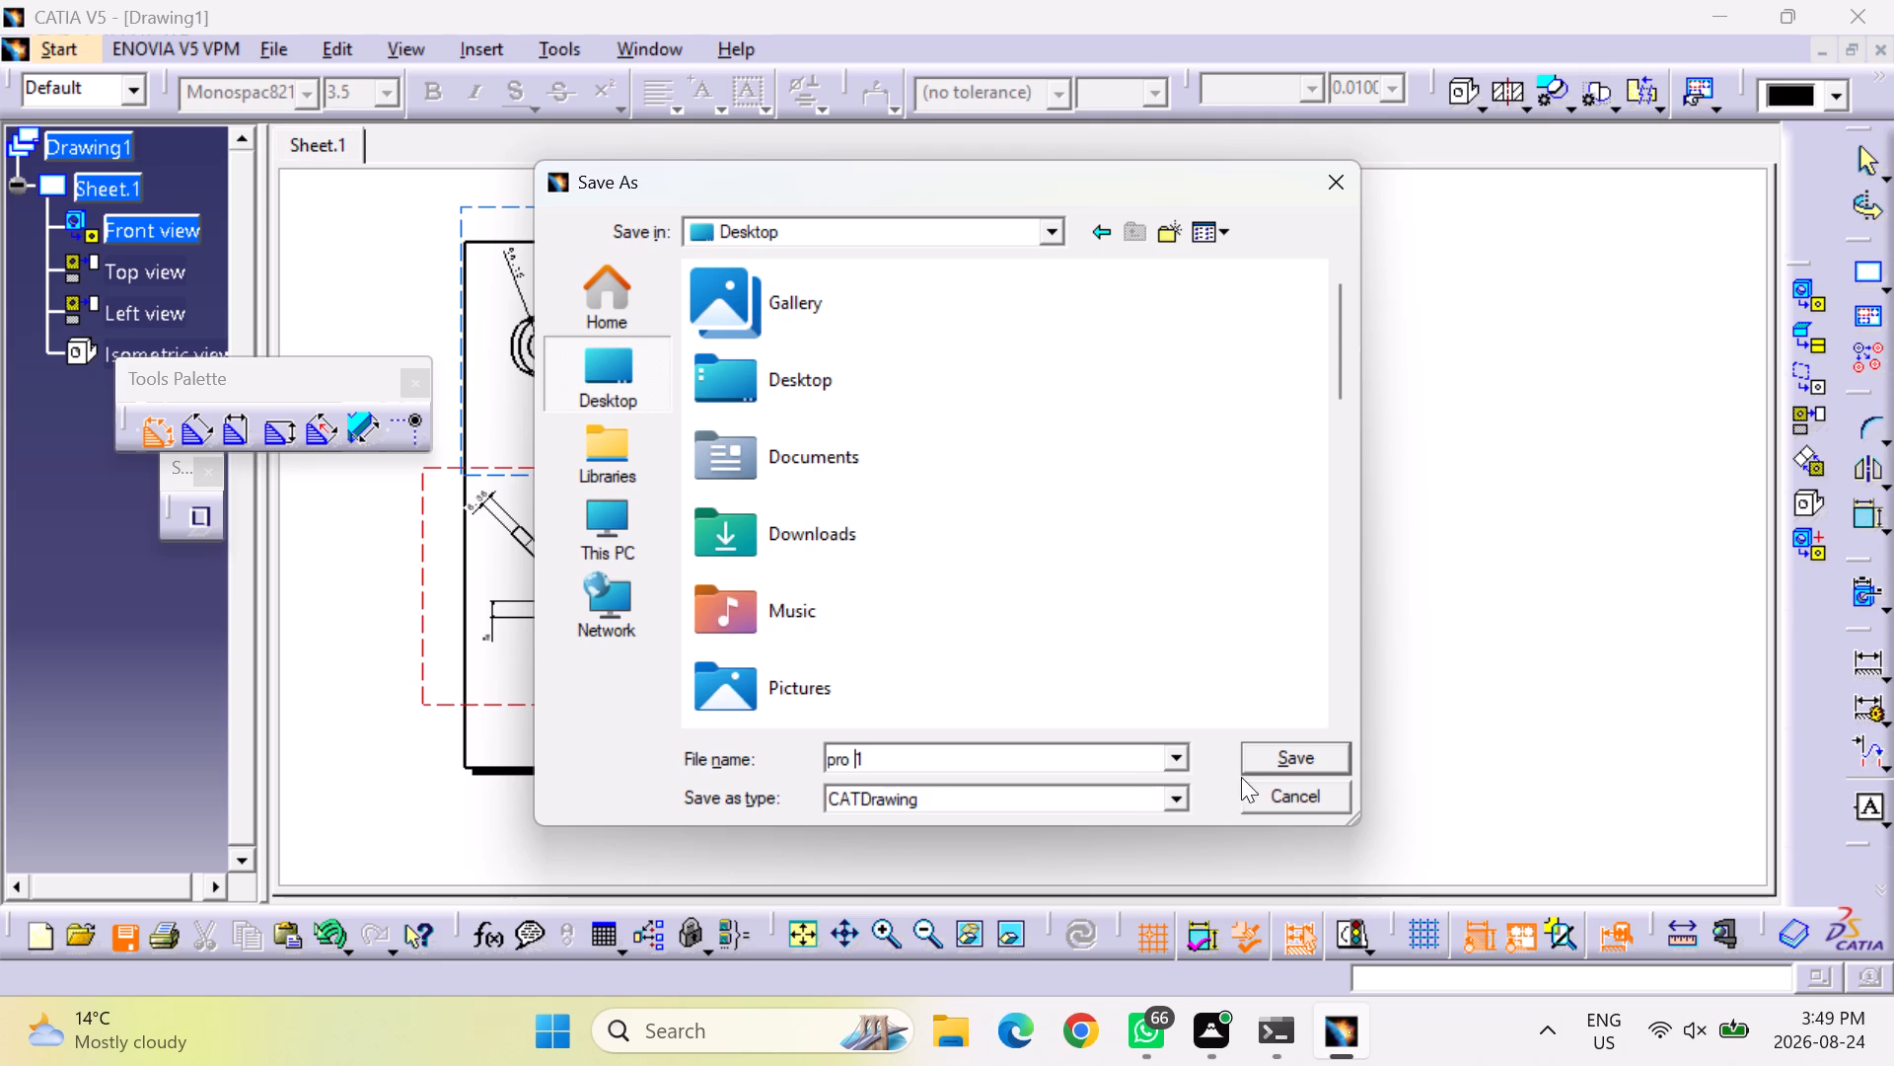
{"action": "left_click_drag", "start_coordinate": [1179, 794], "coordinate": [1172, 806]}
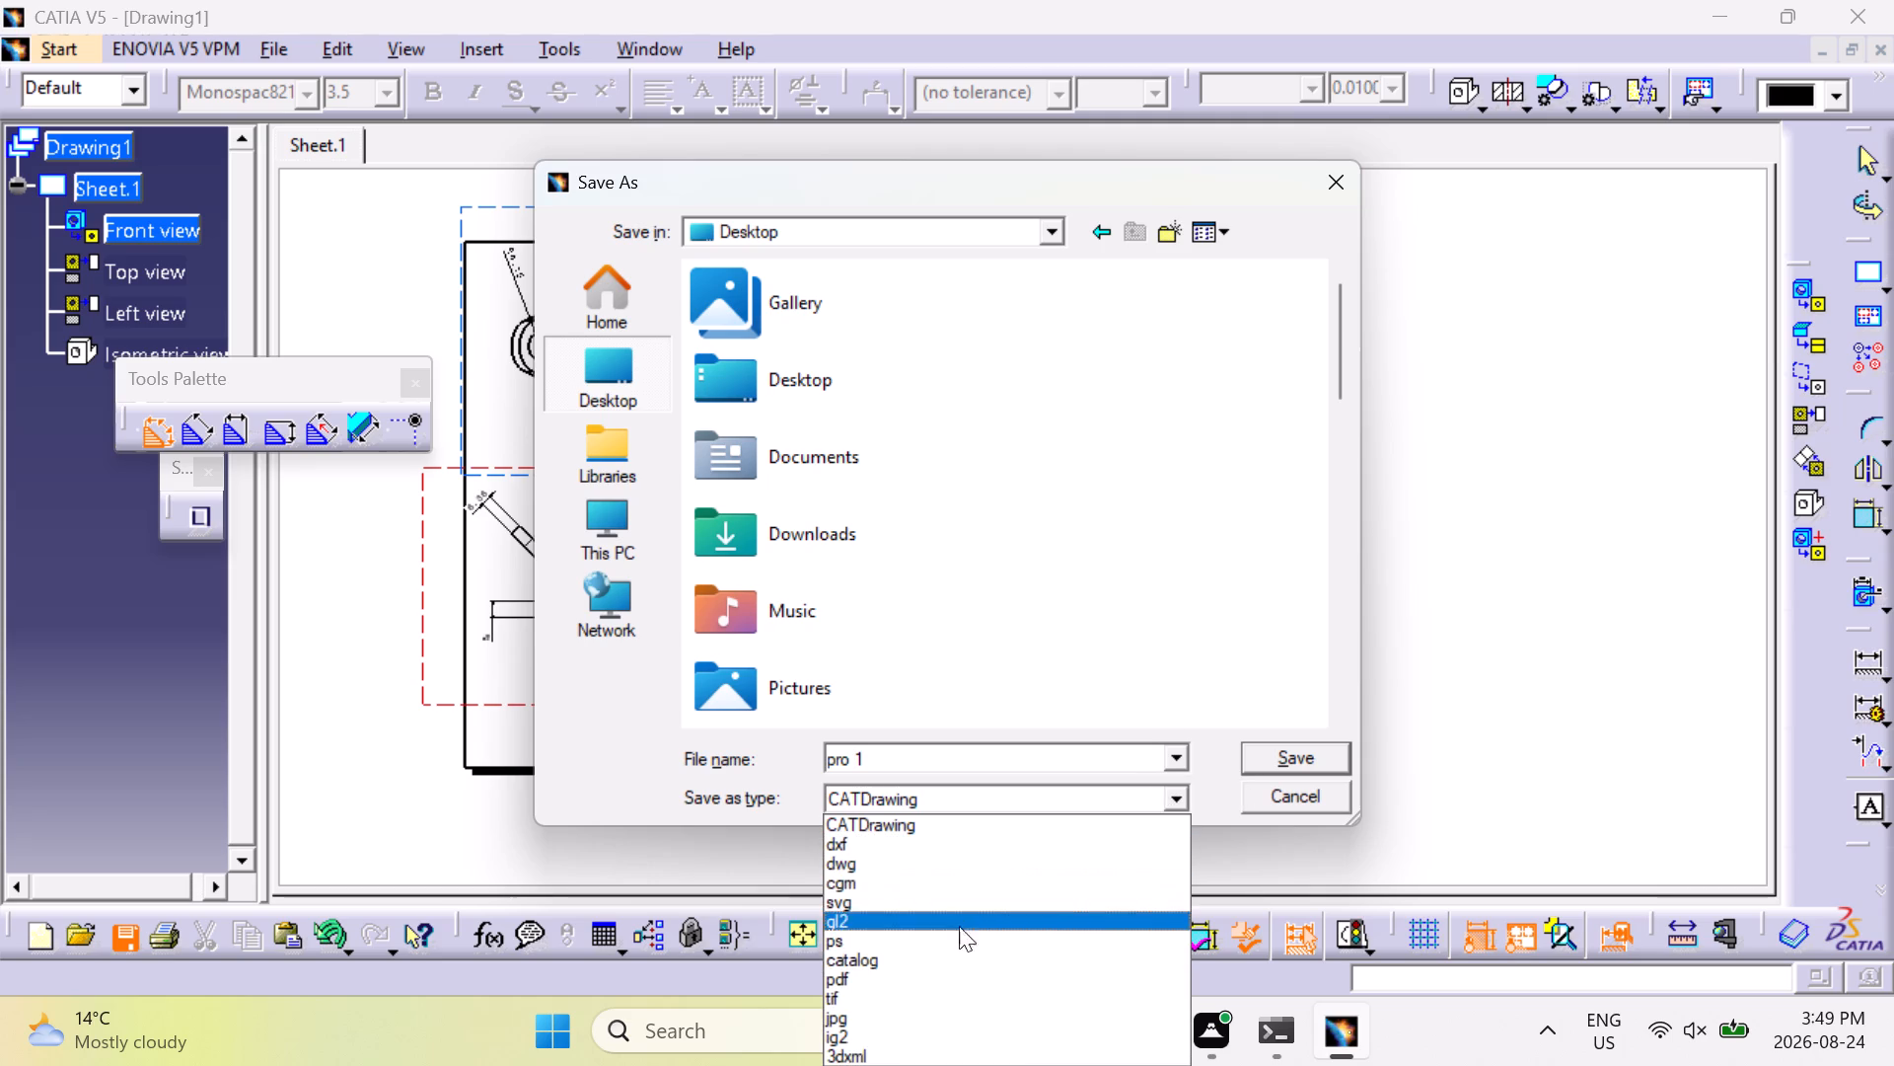
{"action": "left_click", "coordinate": [935, 975]}
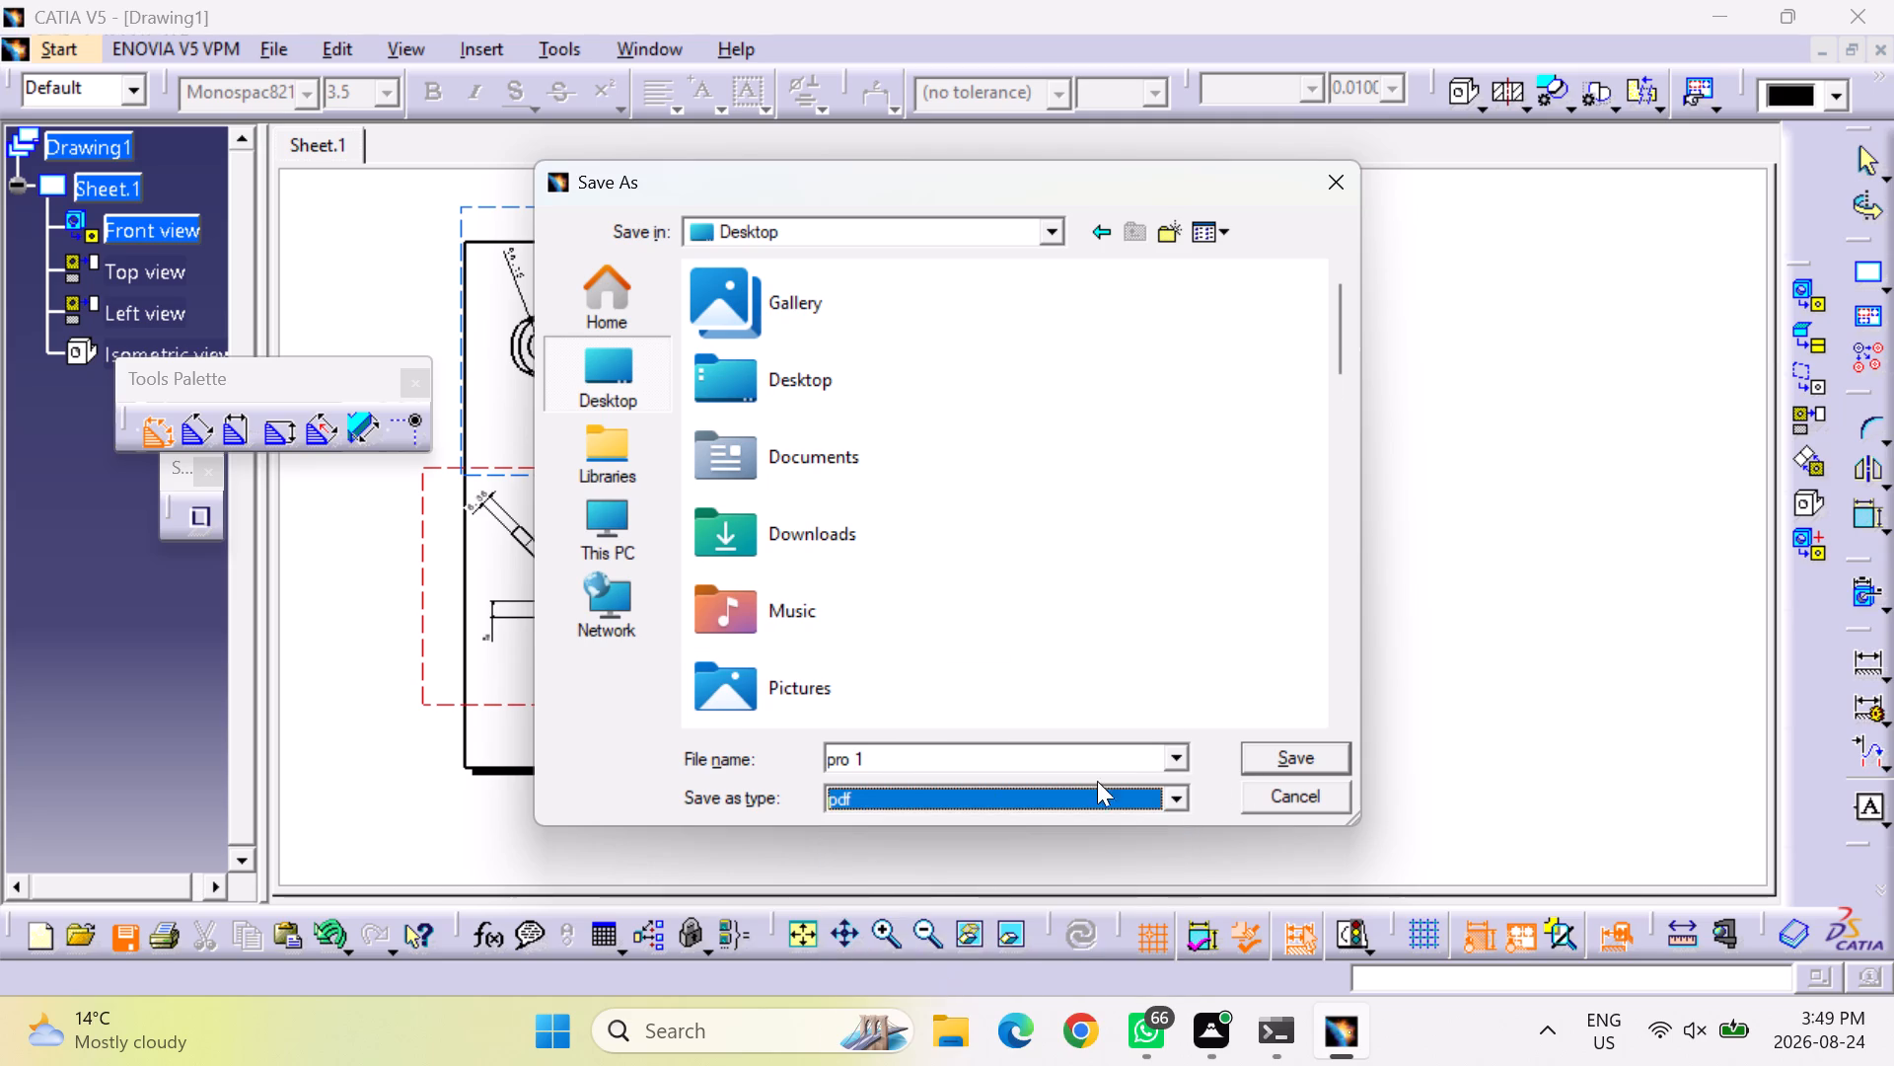
{"action": "left_click", "coordinate": [1291, 759]}
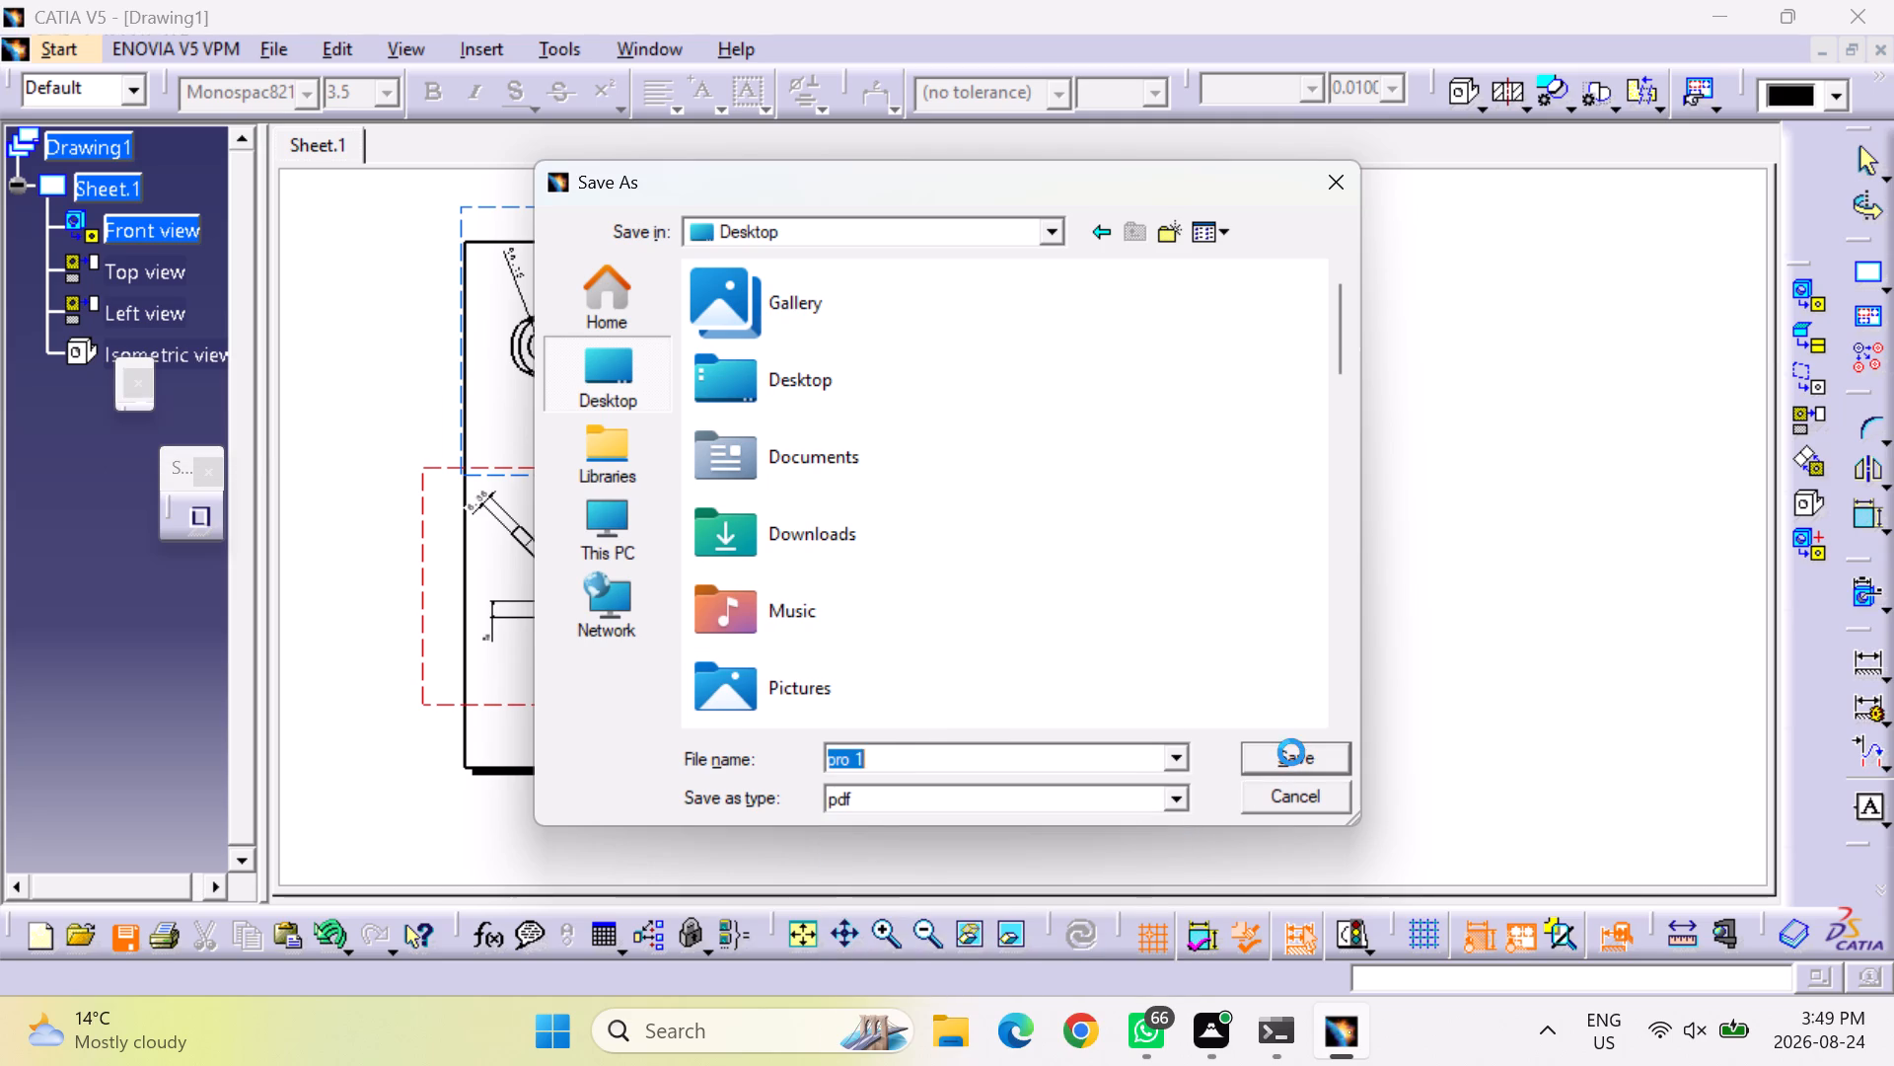